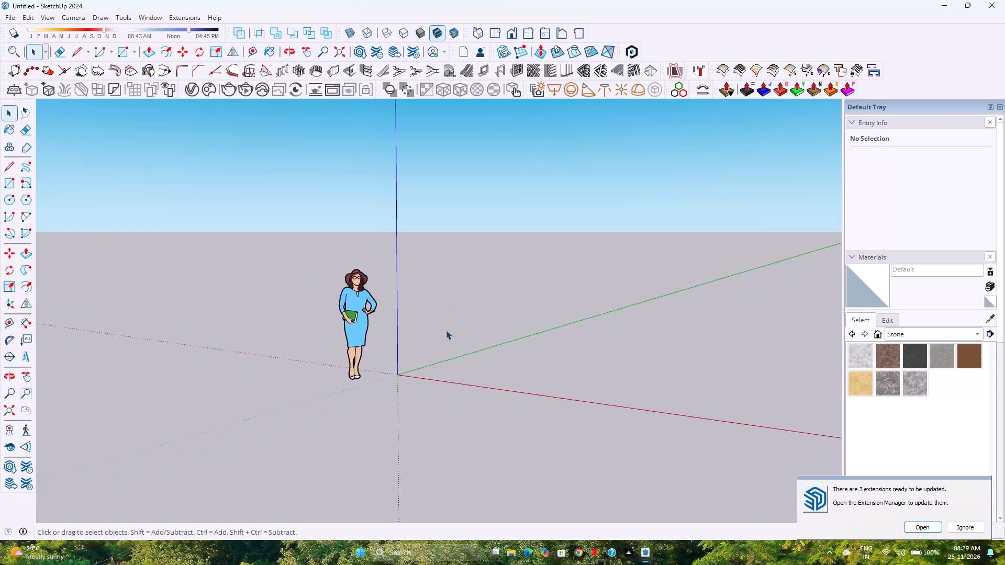
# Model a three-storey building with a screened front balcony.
# Dismiss the extension update notification without updating the extensions.
pyautogui.scroll(4, 446, 330)
pyautogui.scroll(-3, 446, 330)
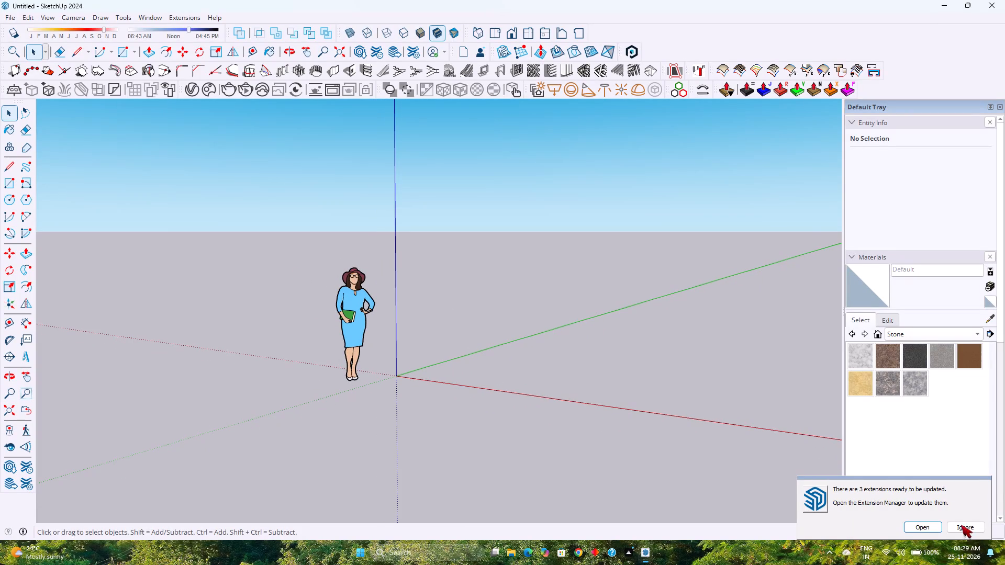
pyautogui.click(959, 526)
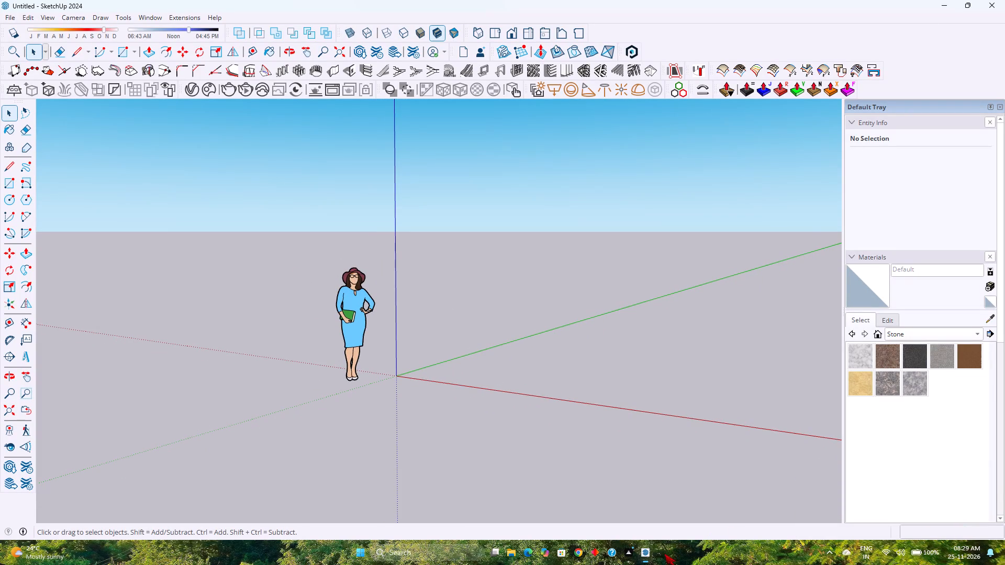
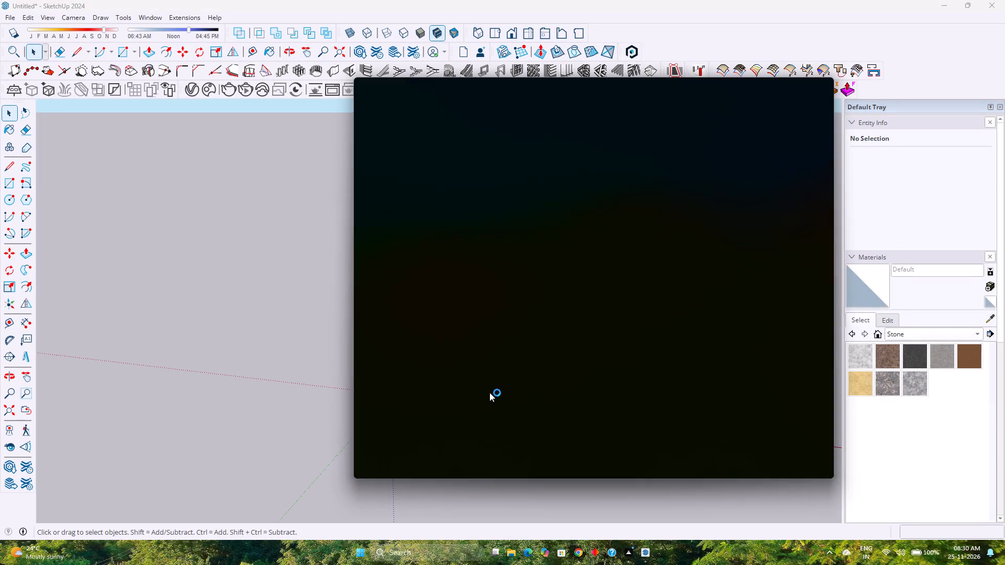
# Open today's ChatGPT house image from the Downloads folder in Photos and minimise the File Explorer window.
pyautogui.click(384, 243)
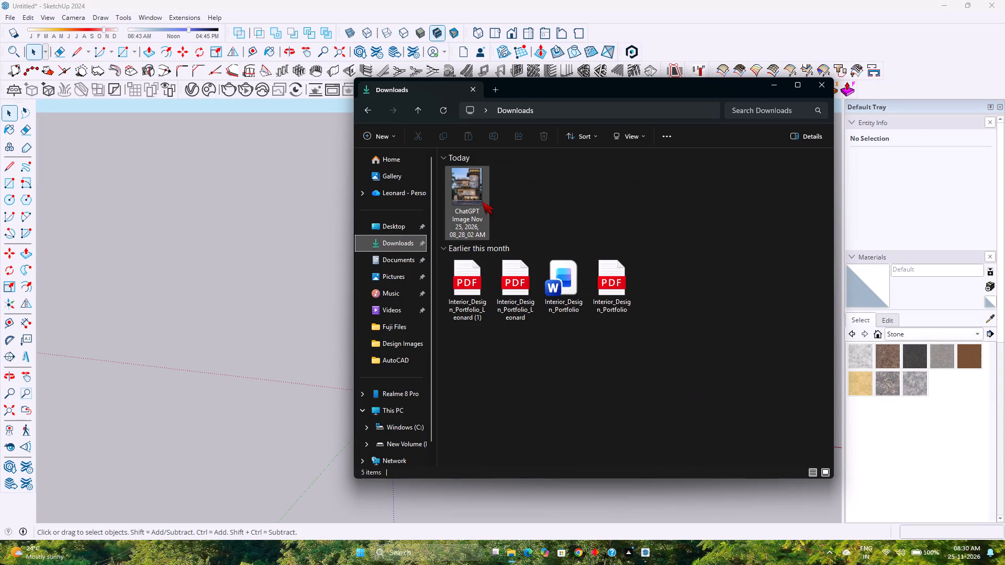
pyautogui.doubleClick(482, 201)
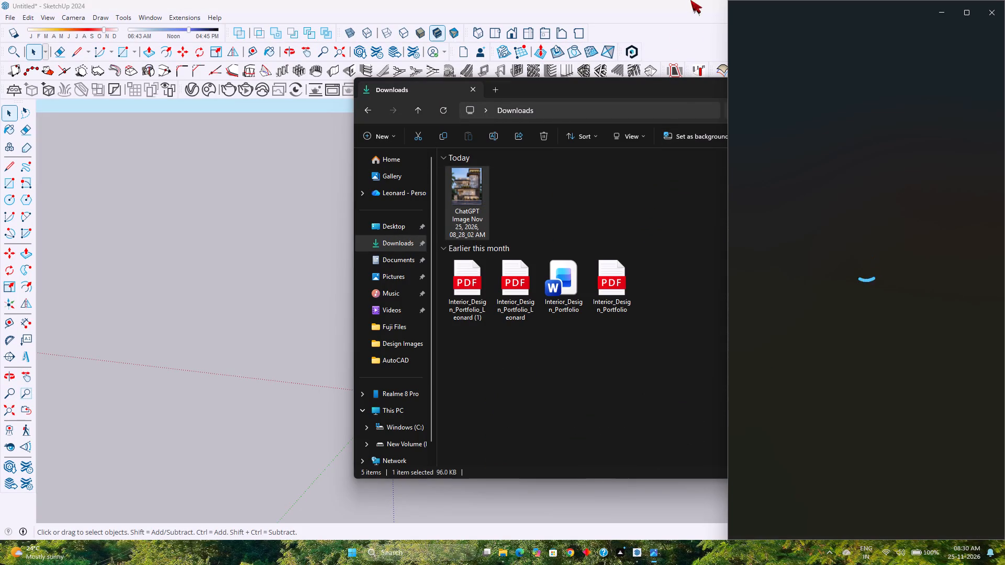
pyautogui.click(677, 94)
pyautogui.click(775, 87)
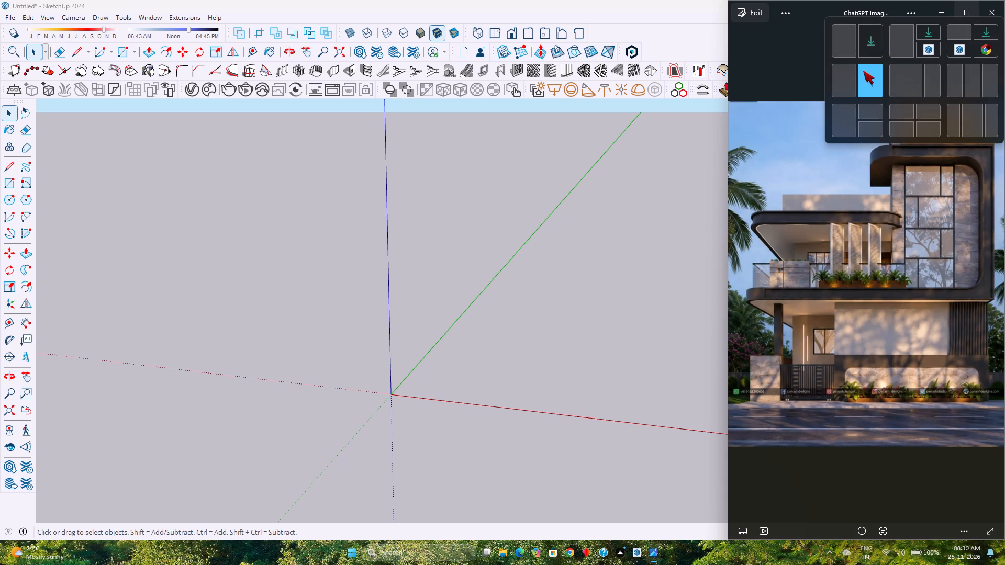
# Tile the SketchUp window side by side with the house image and widen SketchUp to roughly three quarters of the screen.
pyautogui.click(929, 77)
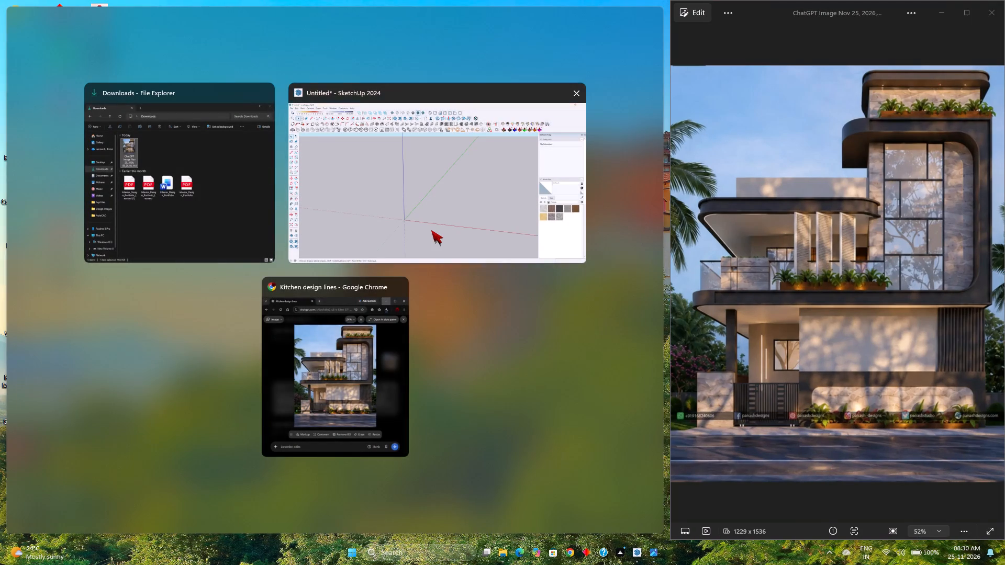
pyautogui.click(431, 230)
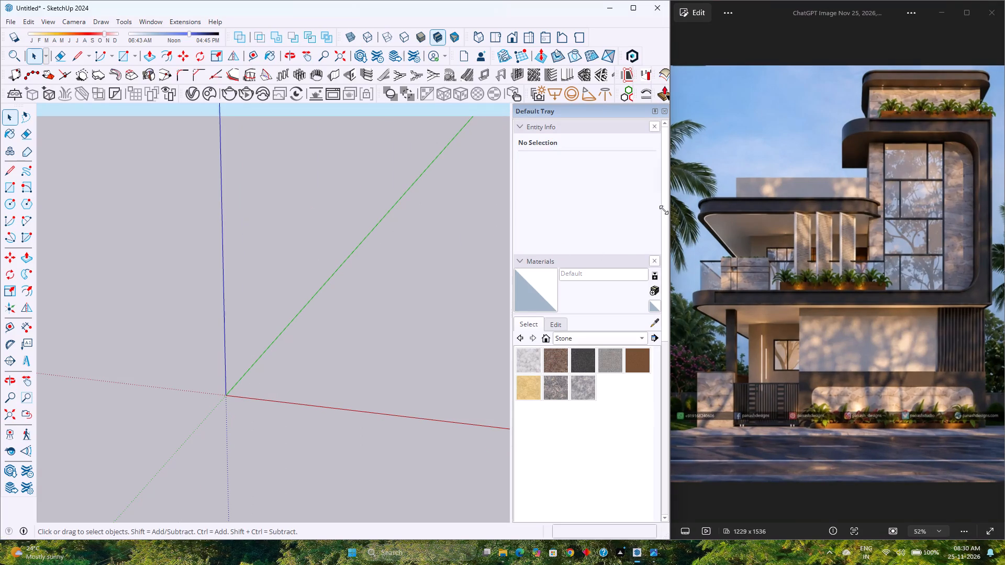
pyautogui.moveTo(669, 212); pyautogui.dragTo(907, 217)
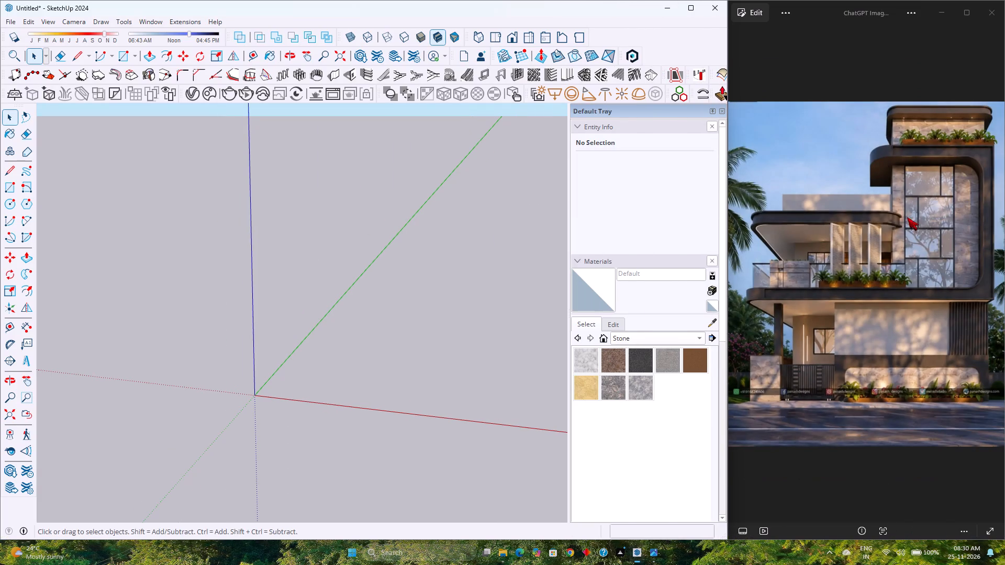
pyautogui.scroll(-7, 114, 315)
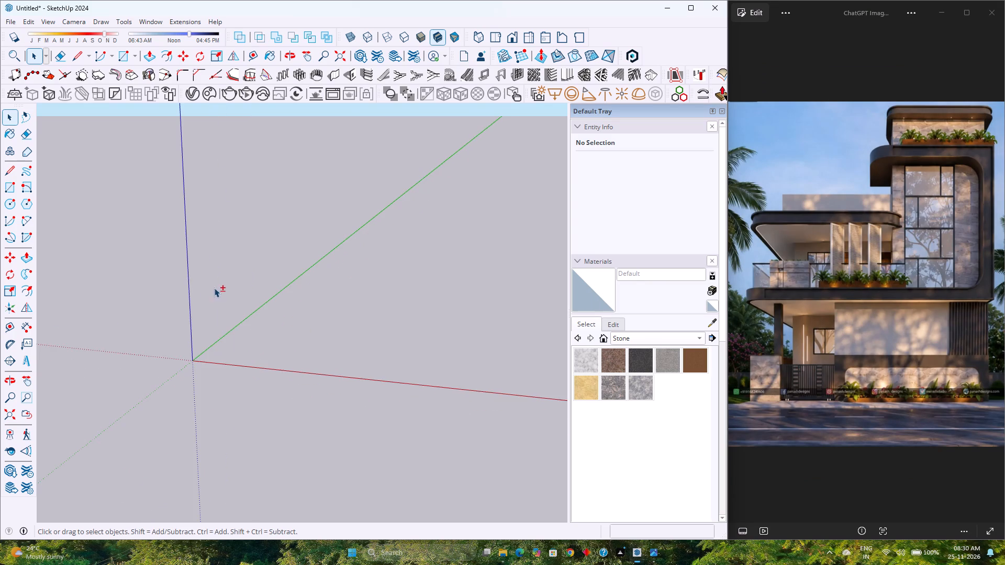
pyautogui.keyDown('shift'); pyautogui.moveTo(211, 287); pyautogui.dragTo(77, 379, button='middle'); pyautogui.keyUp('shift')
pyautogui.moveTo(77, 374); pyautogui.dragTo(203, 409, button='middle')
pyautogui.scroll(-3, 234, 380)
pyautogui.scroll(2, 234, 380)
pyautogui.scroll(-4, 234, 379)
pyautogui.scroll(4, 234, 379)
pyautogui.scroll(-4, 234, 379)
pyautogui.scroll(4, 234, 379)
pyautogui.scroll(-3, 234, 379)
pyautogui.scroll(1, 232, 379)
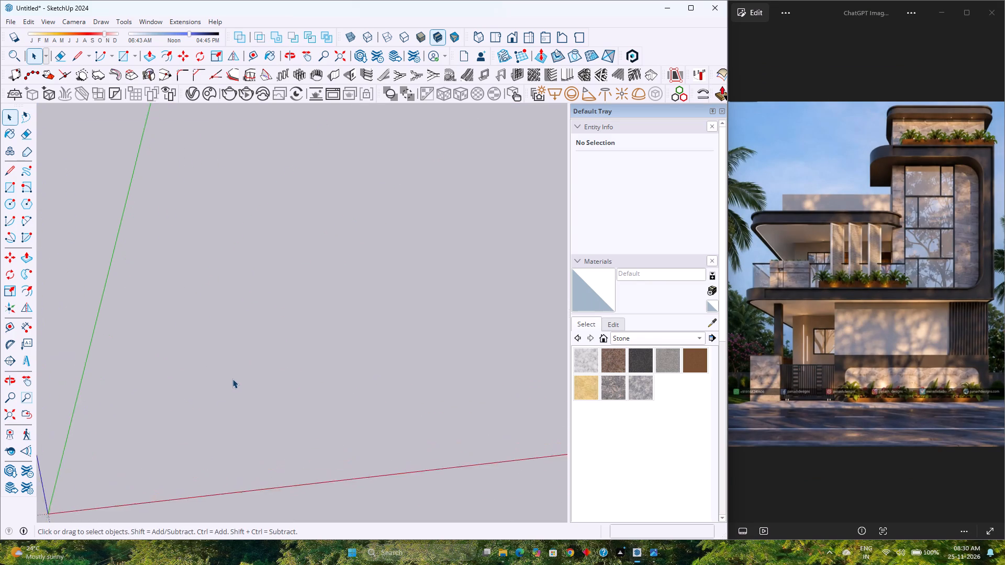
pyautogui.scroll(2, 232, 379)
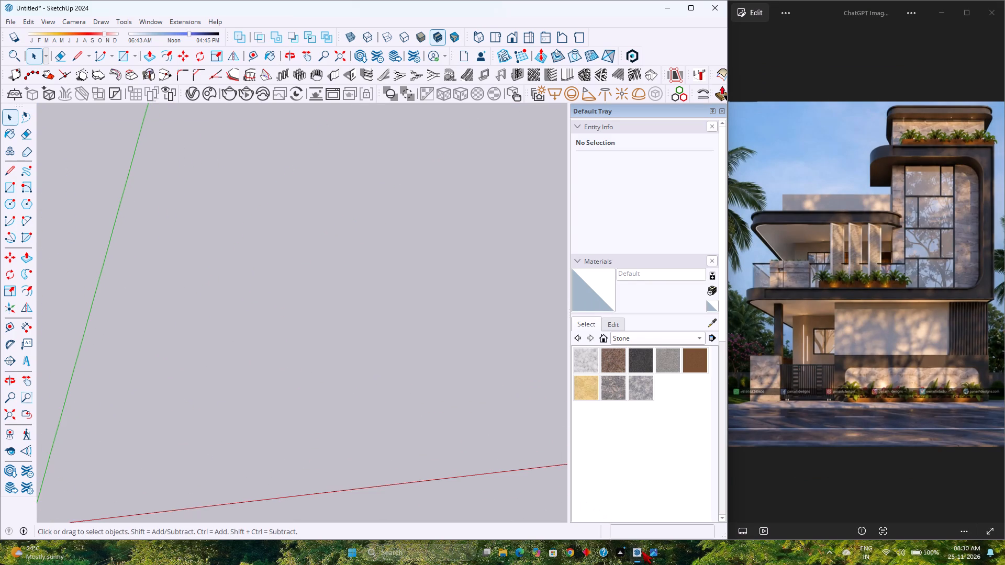
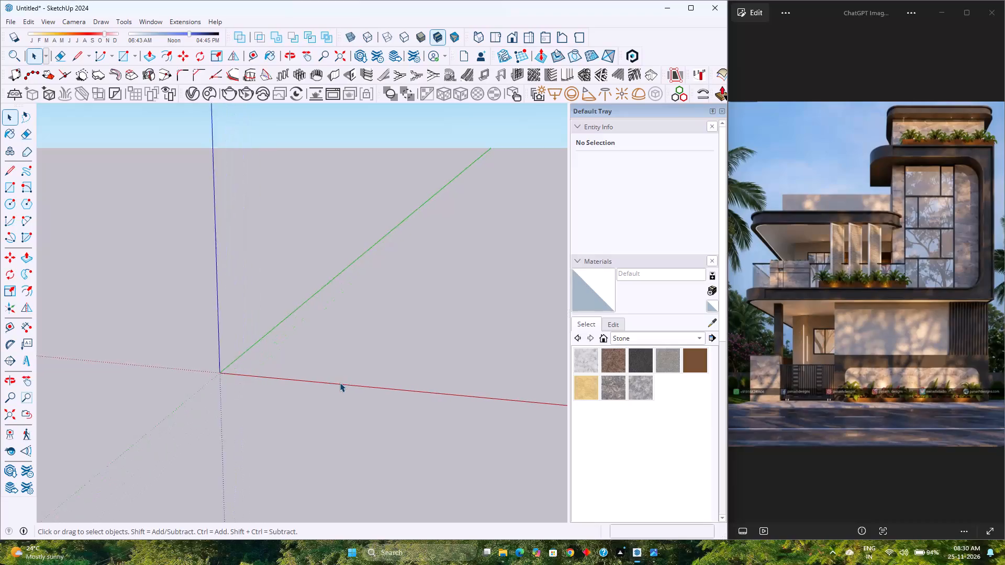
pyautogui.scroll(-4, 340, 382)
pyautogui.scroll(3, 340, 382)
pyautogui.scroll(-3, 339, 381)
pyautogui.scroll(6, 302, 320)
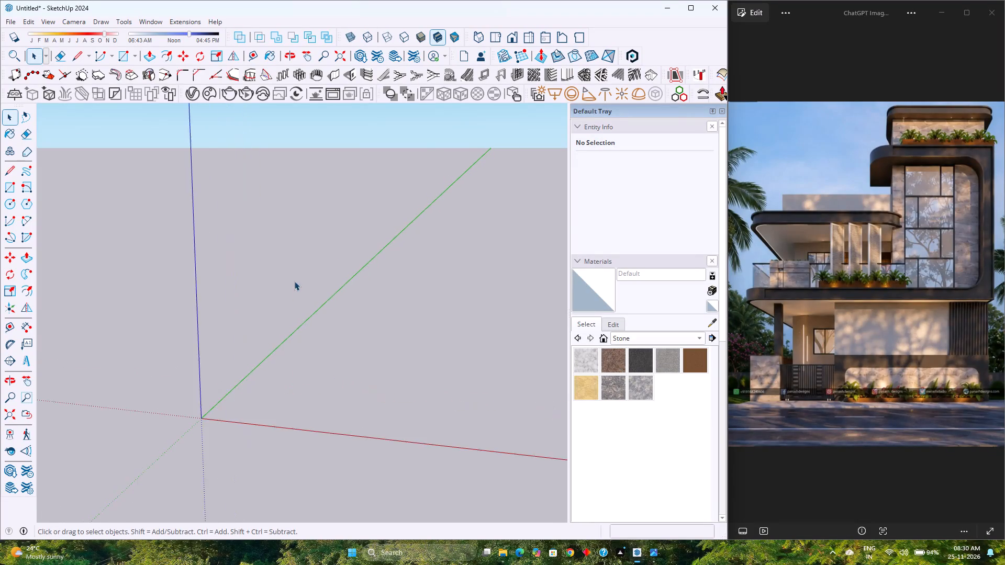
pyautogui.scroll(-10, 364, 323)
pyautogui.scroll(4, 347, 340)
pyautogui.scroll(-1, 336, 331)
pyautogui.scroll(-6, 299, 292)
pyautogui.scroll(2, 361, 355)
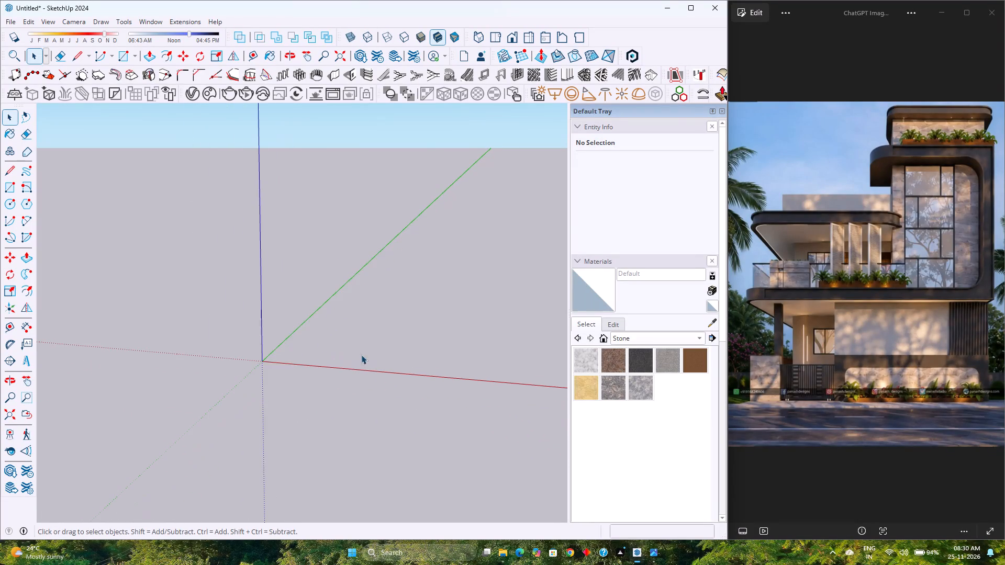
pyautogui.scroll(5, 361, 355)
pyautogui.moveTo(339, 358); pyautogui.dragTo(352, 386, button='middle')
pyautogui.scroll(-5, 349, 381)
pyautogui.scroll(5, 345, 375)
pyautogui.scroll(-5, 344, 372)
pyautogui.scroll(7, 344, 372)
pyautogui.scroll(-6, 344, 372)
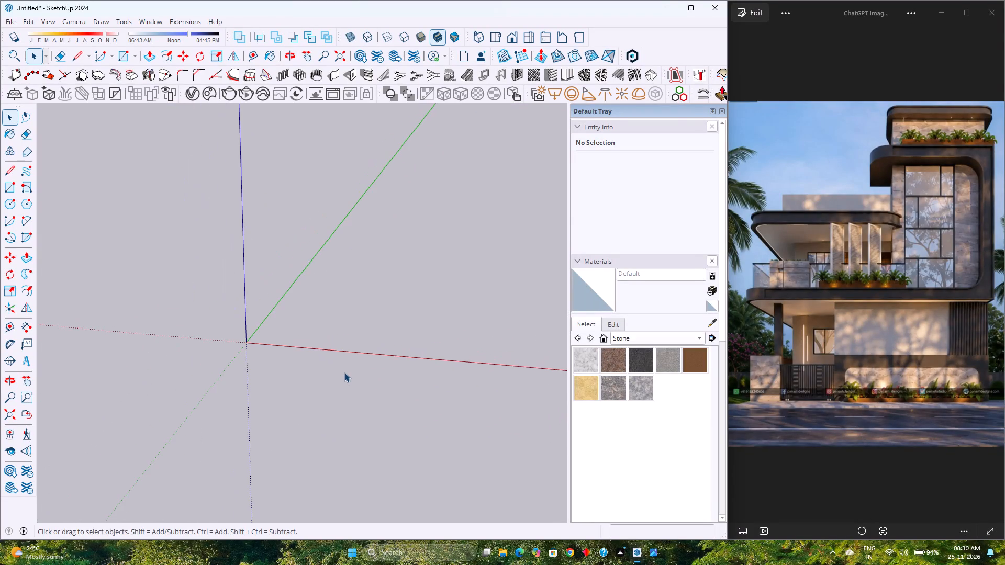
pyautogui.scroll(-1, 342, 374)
# Draw a 30' by 40' rectangle on the ground plane between the red and green axes near the origin.
pyautogui.click(114, 61)
pyautogui.click(121, 57)
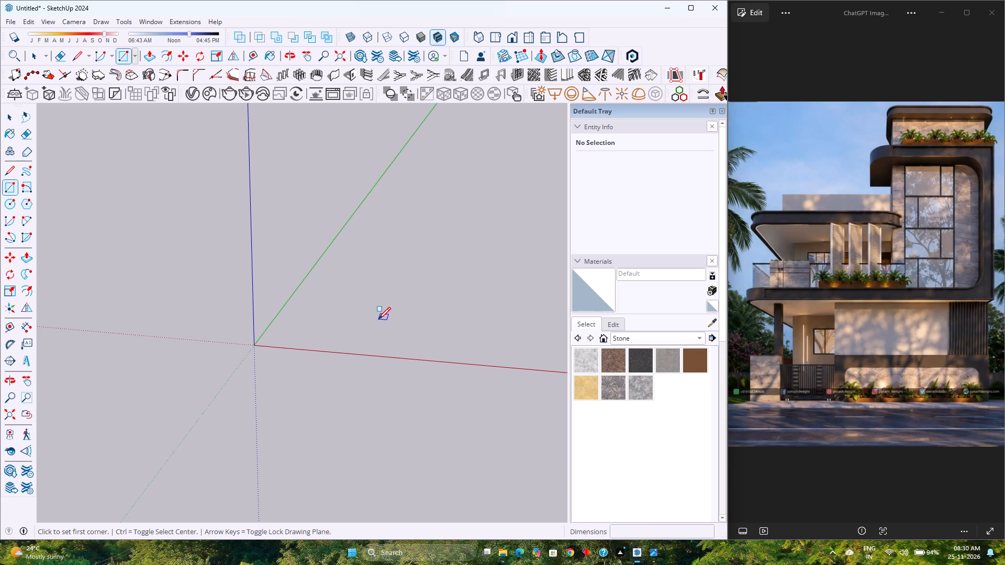
pyautogui.click(305, 327)
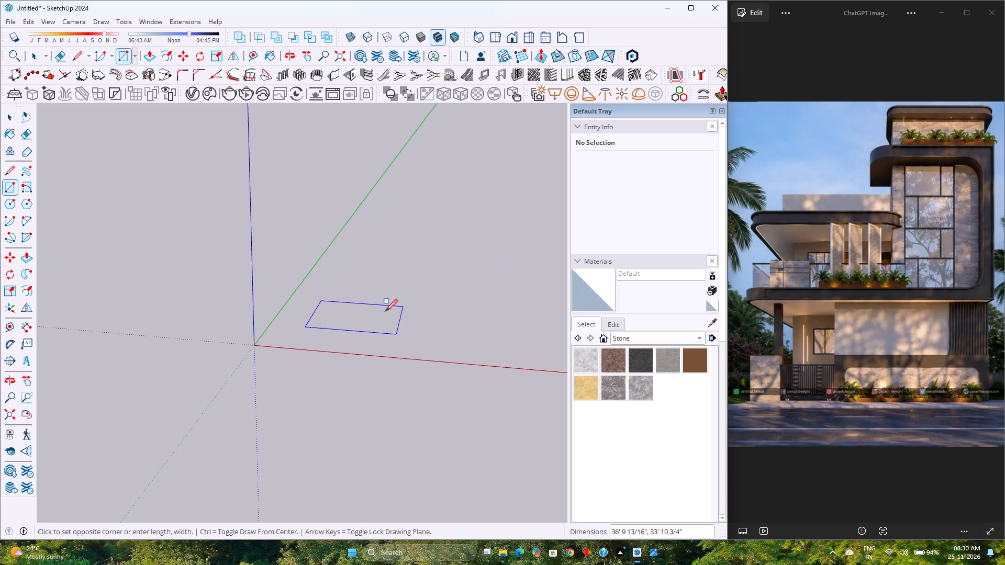
pyautogui.scroll(8, 329, 324)
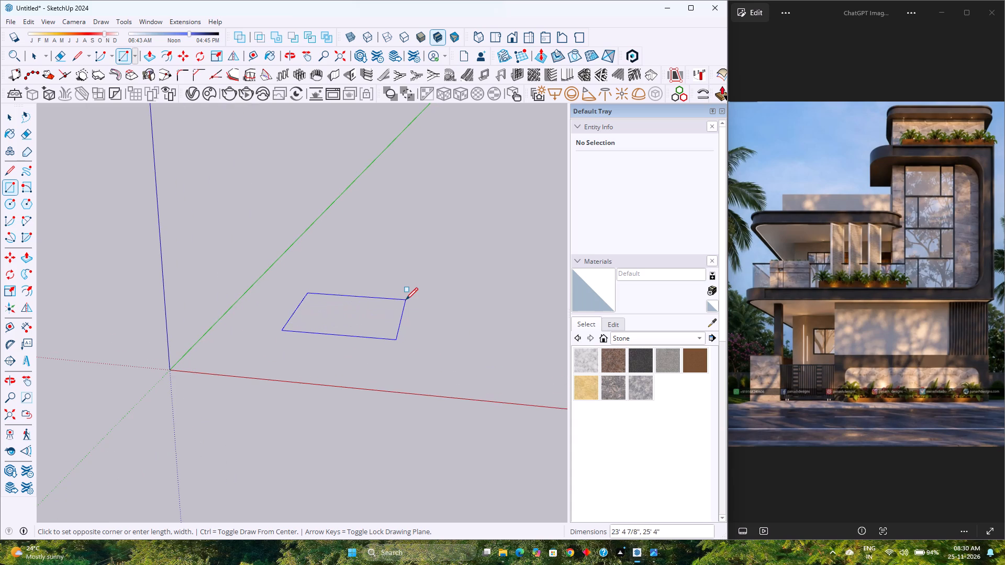
pyautogui.scroll(-1, 427, 288)
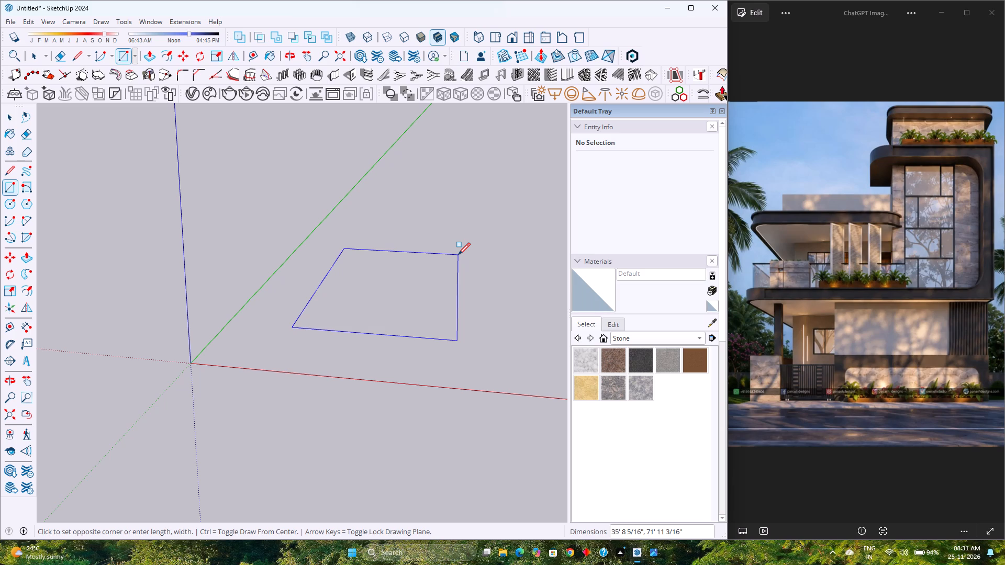
pyautogui.scroll(-2, 449, 263)
pyautogui.scroll(2, 449, 264)
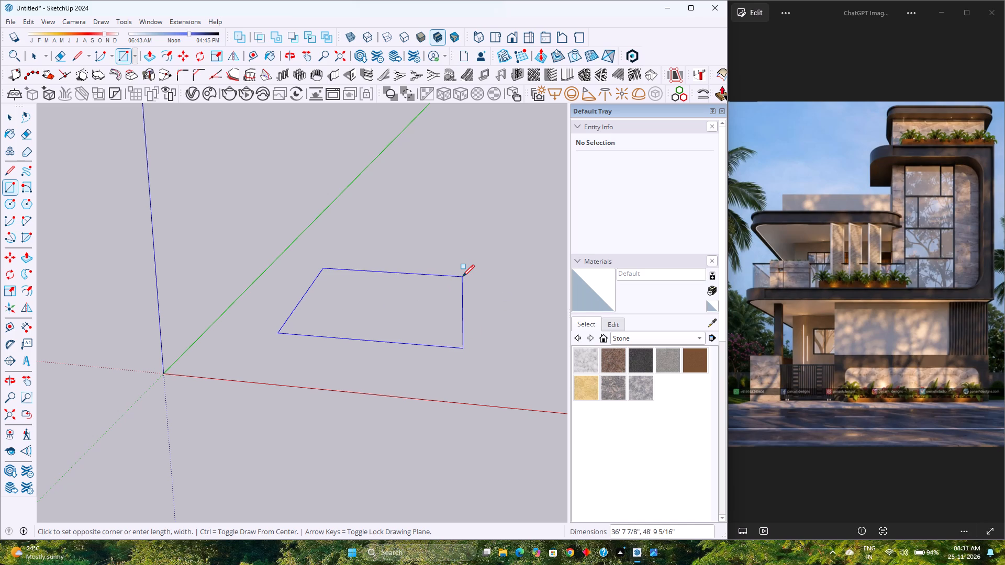
pyautogui.write('30')
pyautogui.press('BackSpace')
pyautogui.press('BackSpace')
pyautogui.press('2')
pyautogui.write("5'")
pyautogui.press('BackSpace')
pyautogui.press('BackSpace')
pyautogui.press('BackSpace')
pyautogui.write('30')
pyautogui.write("',")
pyautogui.write("40'")
pyautogui.press('Return')
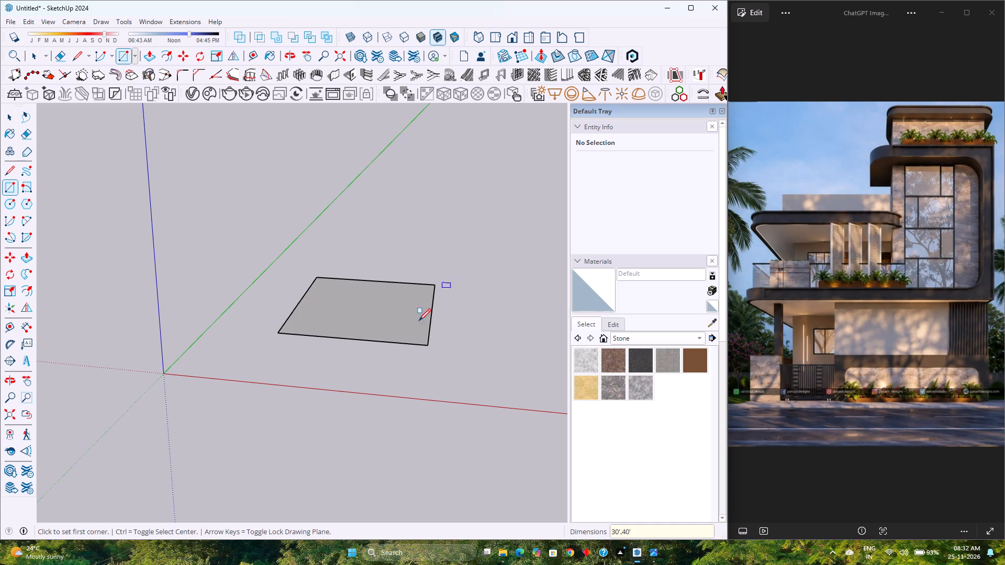
# Make a group from the rectangle's face and its bounding edges.
pyautogui.press('space')
pyautogui.scroll(-3, 334, 306)
pyautogui.moveTo(334, 306); pyautogui.dragTo(328, 410, button='middle')
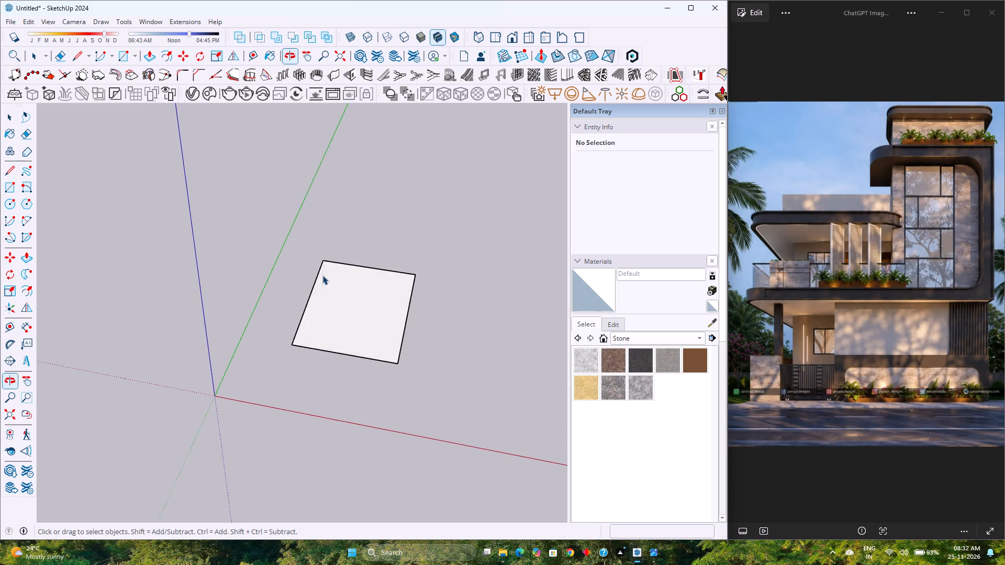
pyautogui.scroll(4, 323, 277)
pyautogui.click(333, 359)
pyautogui.doubleClick(333, 359)
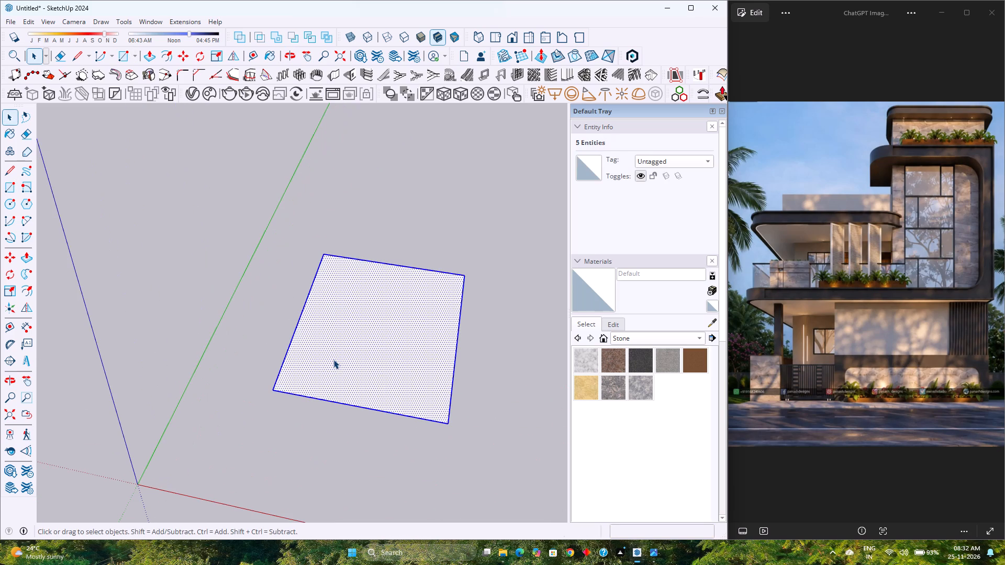
pyautogui.rightClick(333, 359)
pyautogui.click(353, 165)
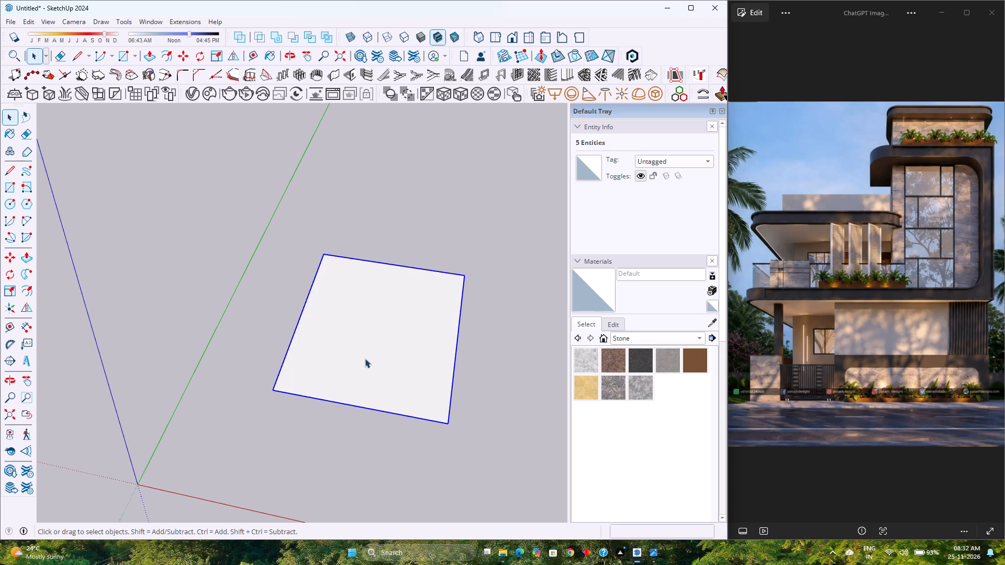
# Inside the rectangle's group, offset the face outline inward by 9 inches to mark the wall thickness.
pyautogui.doubleClick(369, 358)
pyautogui.scroll(2, 369, 358)
pyautogui.click(369, 358)
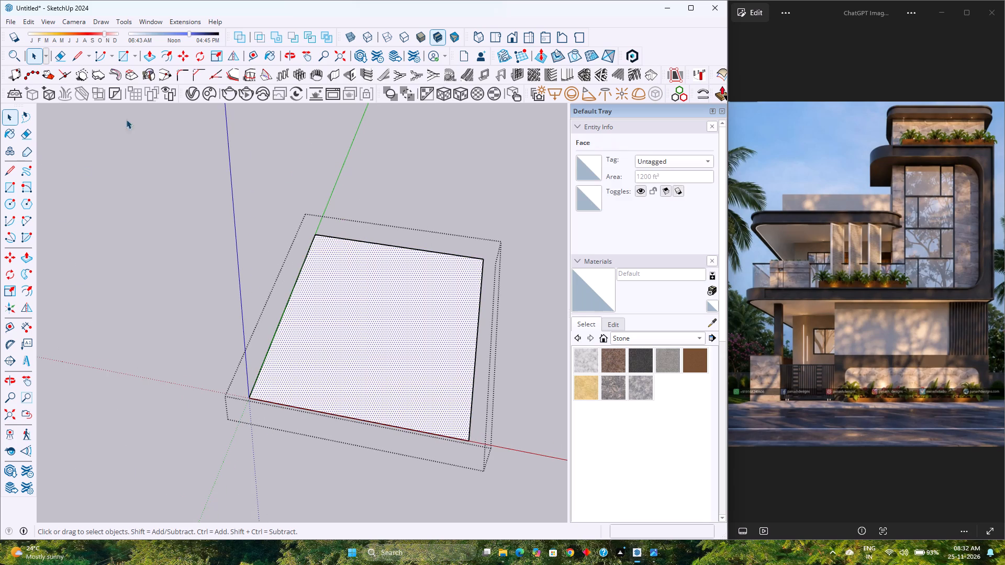
pyautogui.click(166, 62)
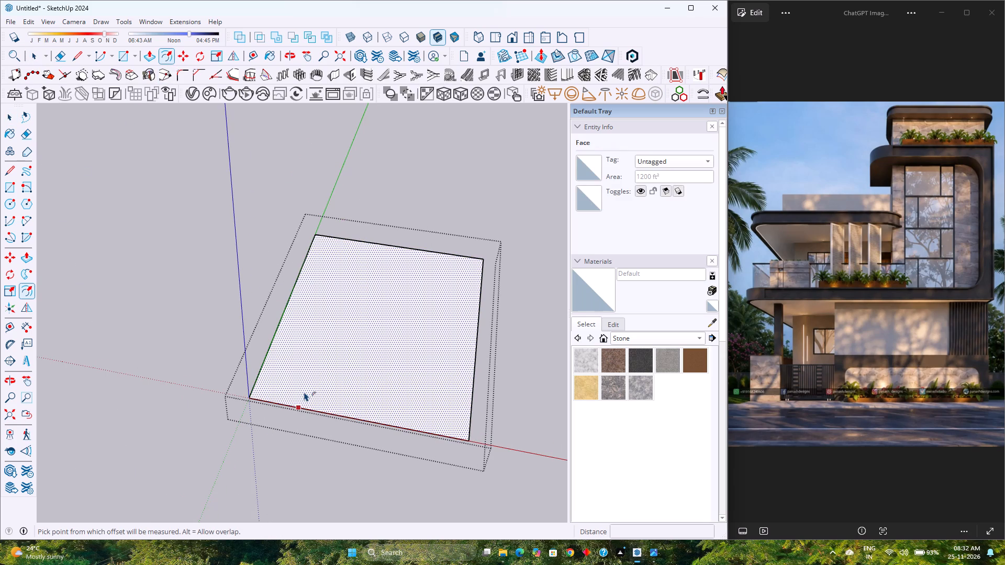
pyautogui.click(304, 392)
pyautogui.press('9')
pyautogui.press('Return')
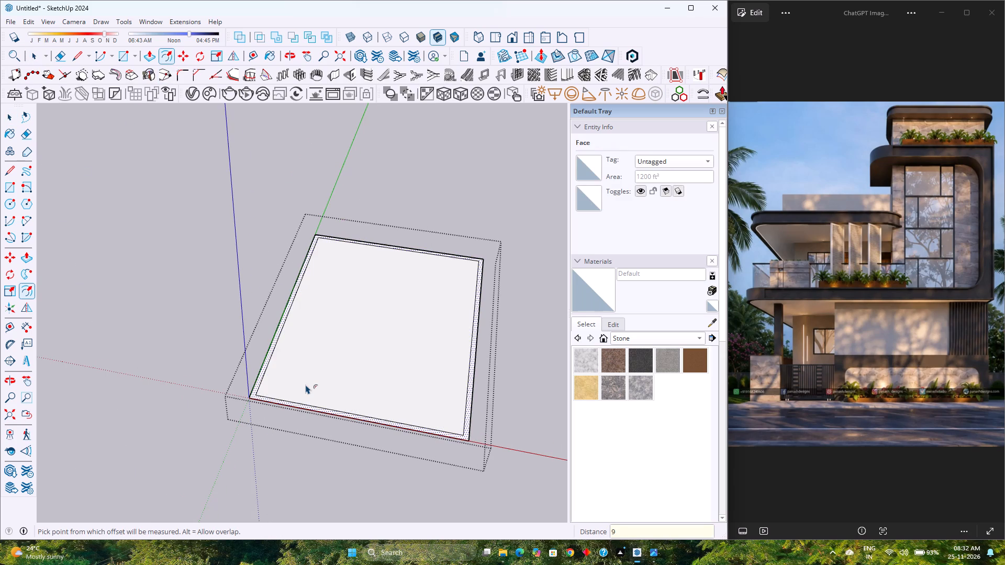
pyautogui.press('space')
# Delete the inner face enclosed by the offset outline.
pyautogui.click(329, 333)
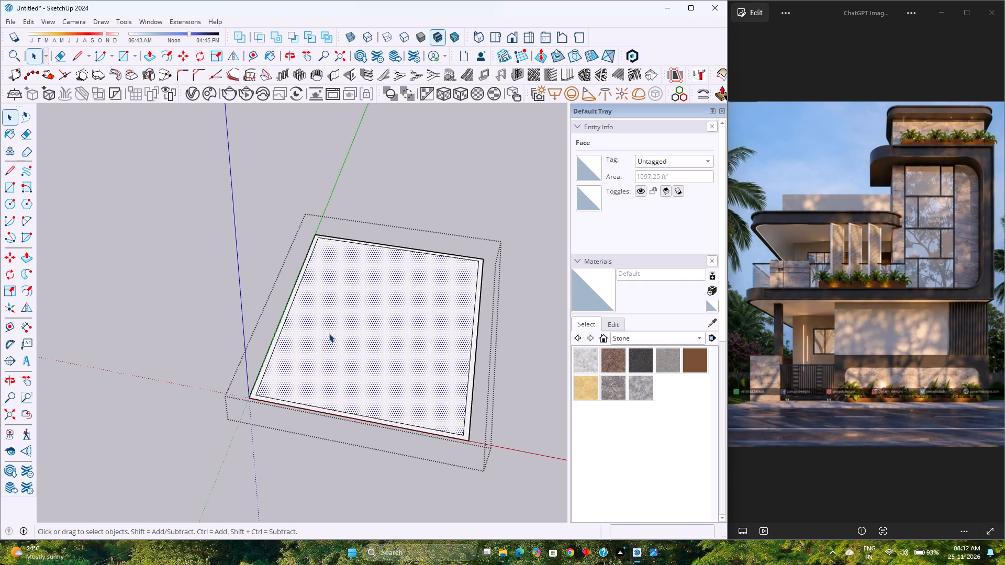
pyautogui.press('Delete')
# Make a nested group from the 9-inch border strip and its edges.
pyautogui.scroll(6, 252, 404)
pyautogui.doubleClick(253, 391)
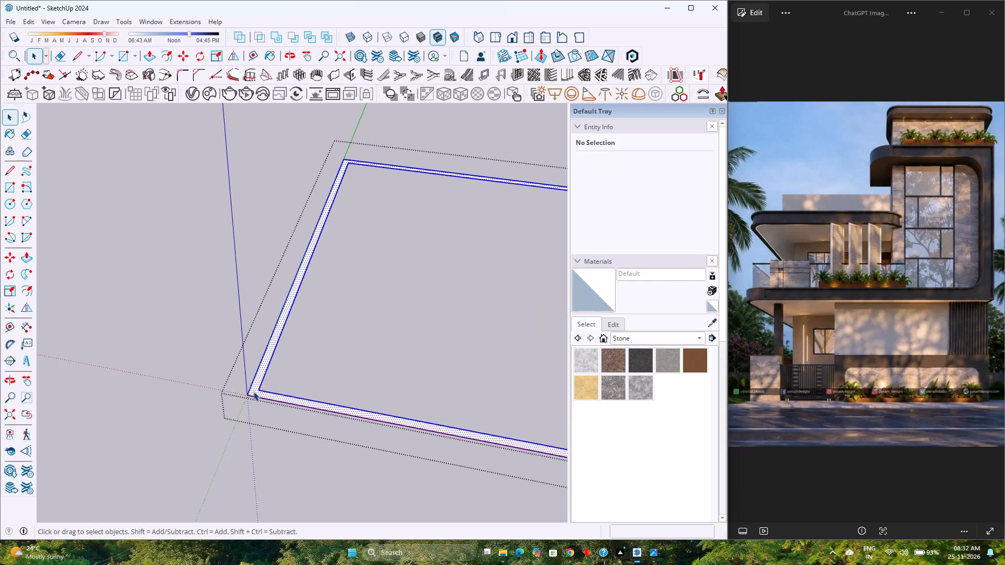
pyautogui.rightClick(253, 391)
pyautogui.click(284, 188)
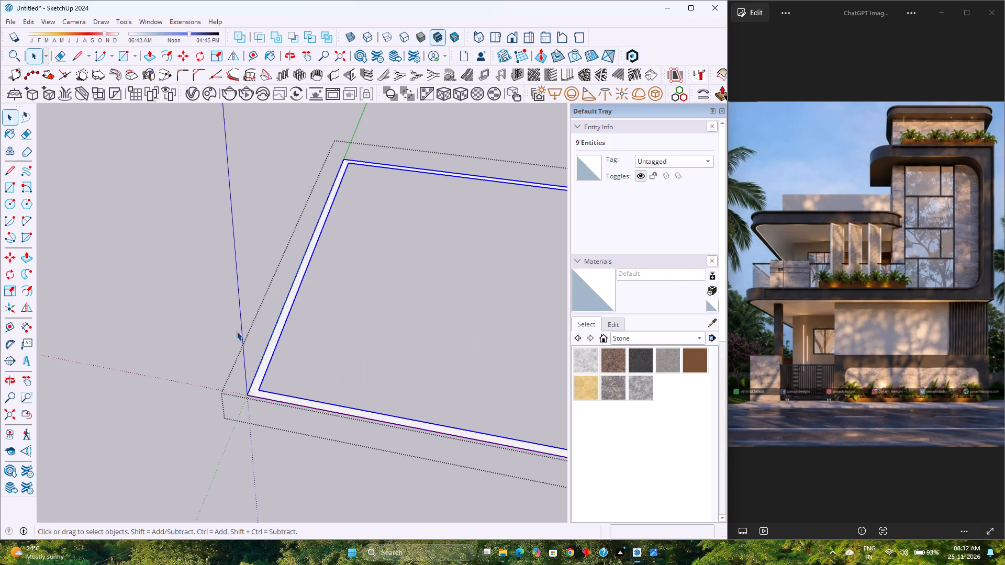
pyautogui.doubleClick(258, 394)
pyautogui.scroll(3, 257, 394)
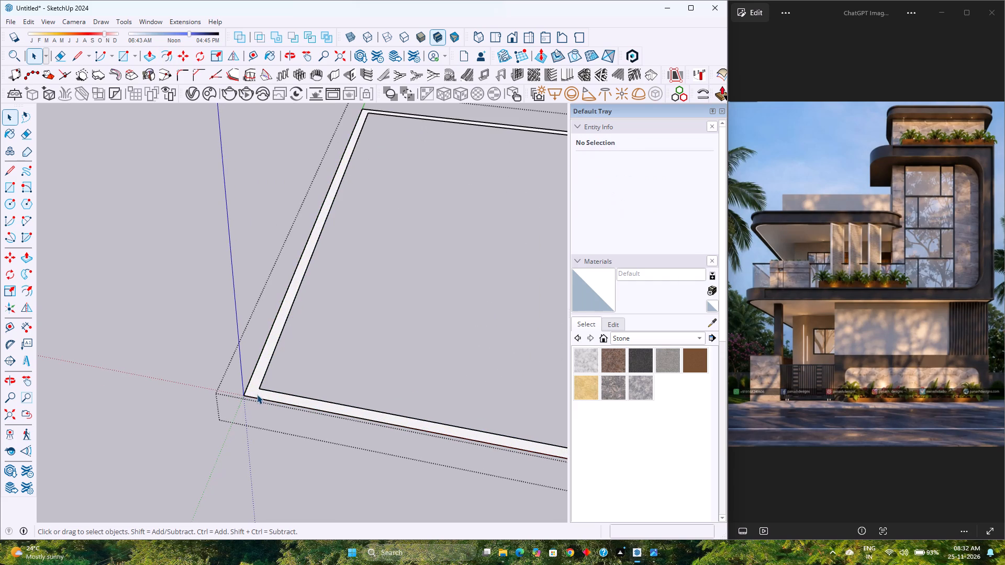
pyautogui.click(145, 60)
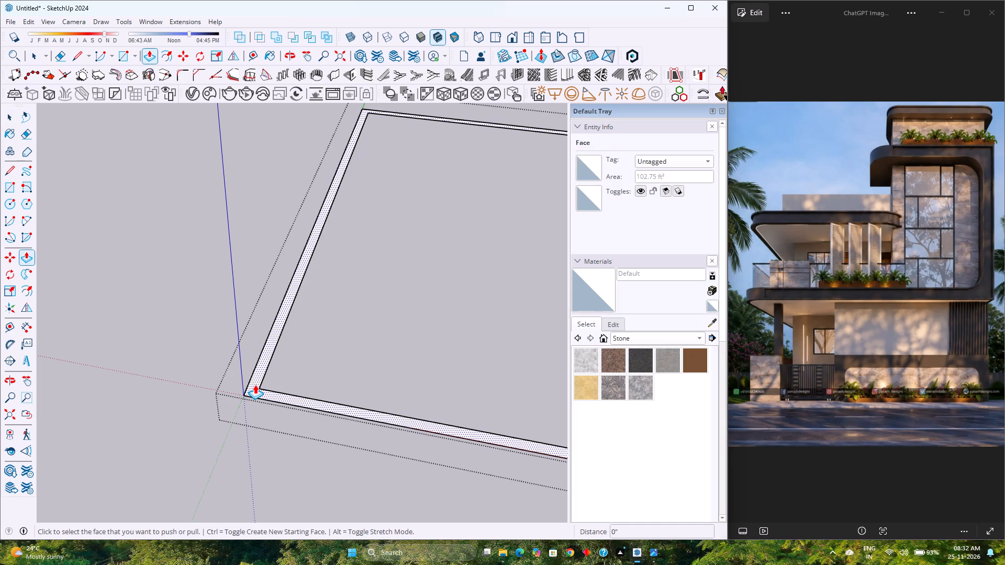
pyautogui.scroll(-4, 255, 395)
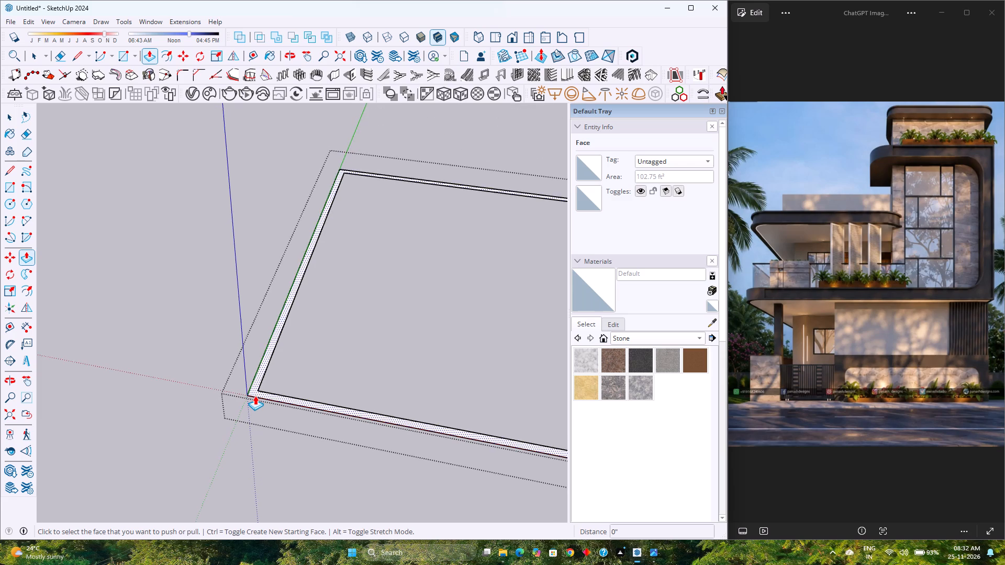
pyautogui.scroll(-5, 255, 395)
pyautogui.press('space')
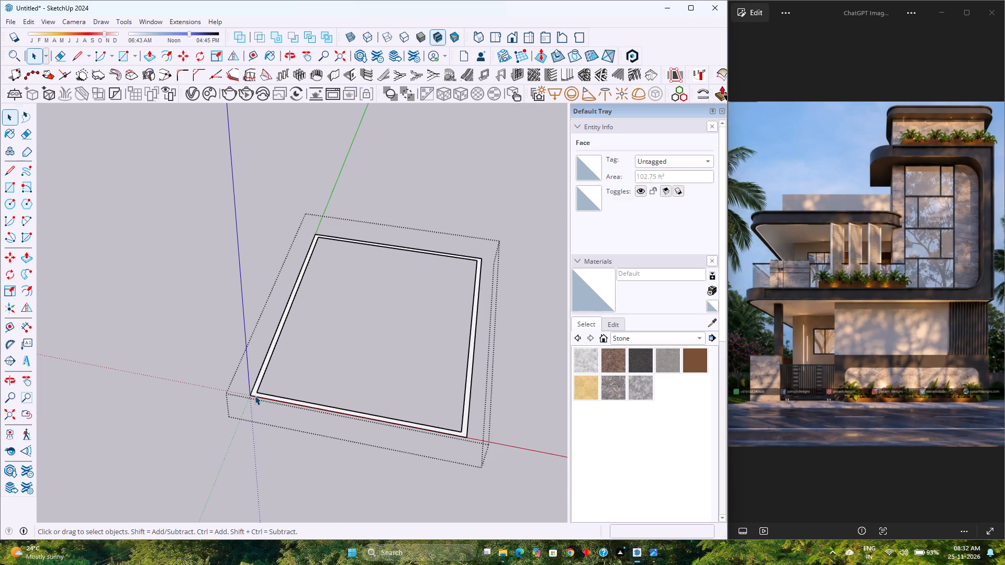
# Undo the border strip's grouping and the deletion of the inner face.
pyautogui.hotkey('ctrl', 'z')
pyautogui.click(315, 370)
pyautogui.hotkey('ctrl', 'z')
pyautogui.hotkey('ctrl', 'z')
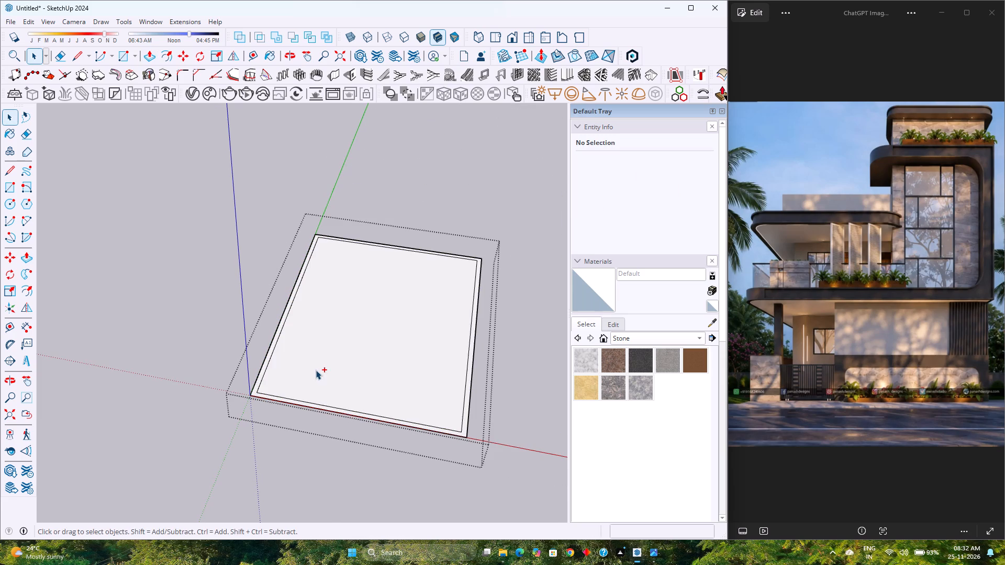
# Make a nested group from the 9-inch border strip and its edges, keeping the inner face in place.
pyautogui.scroll(4, 266, 399)
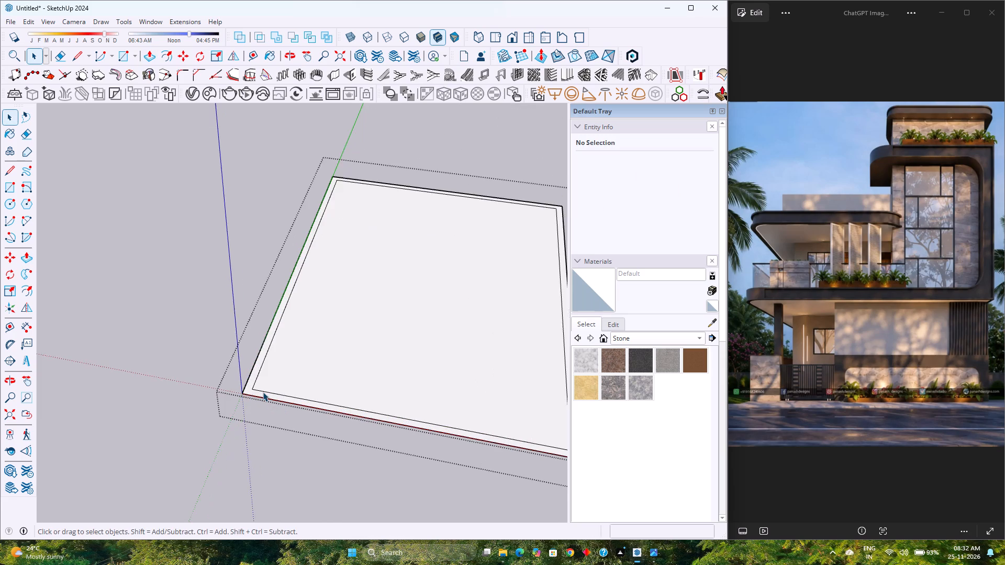
pyautogui.scroll(3, 263, 392)
pyautogui.doubleClick(261, 395)
pyautogui.rightClick(261, 395)
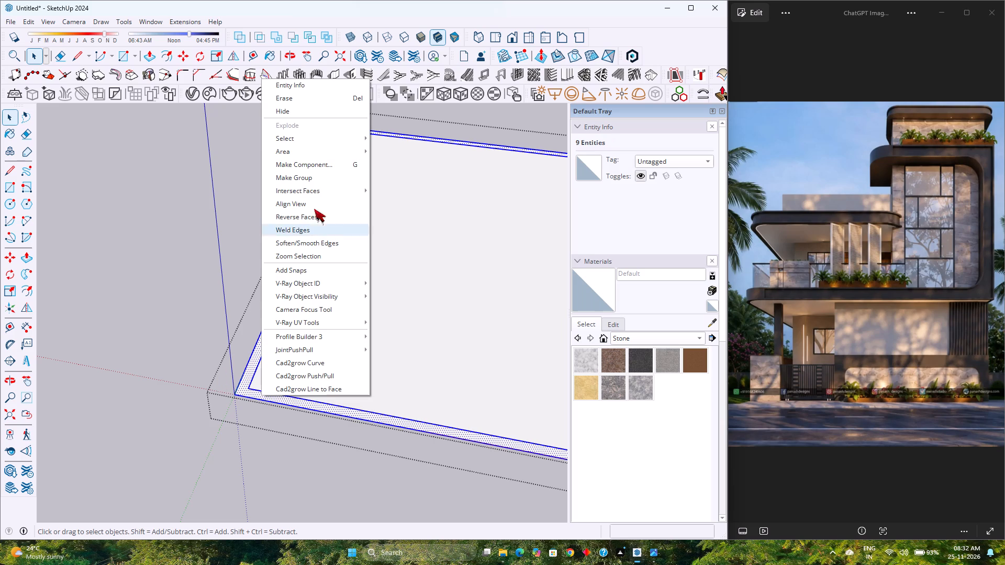
pyautogui.click(339, 179)
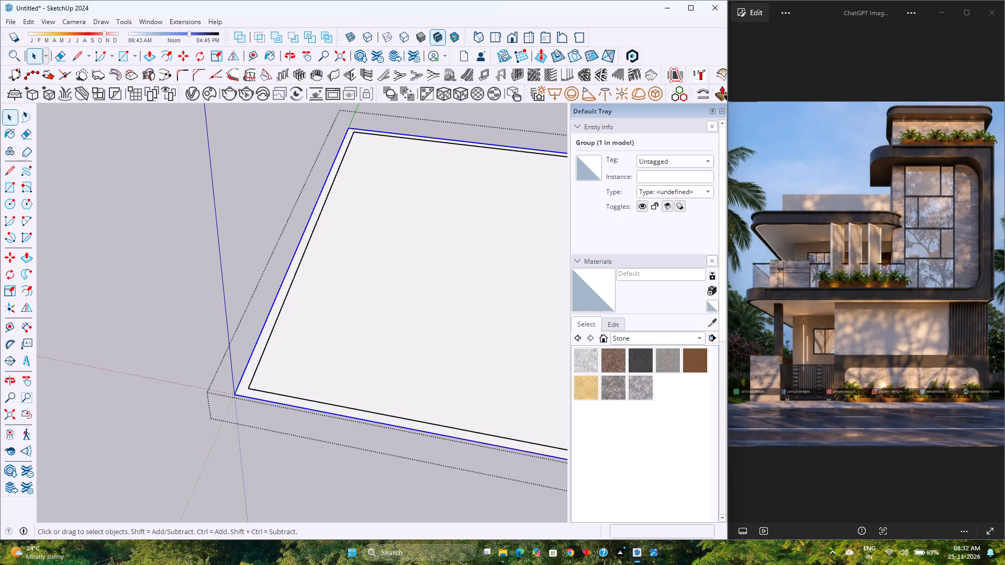
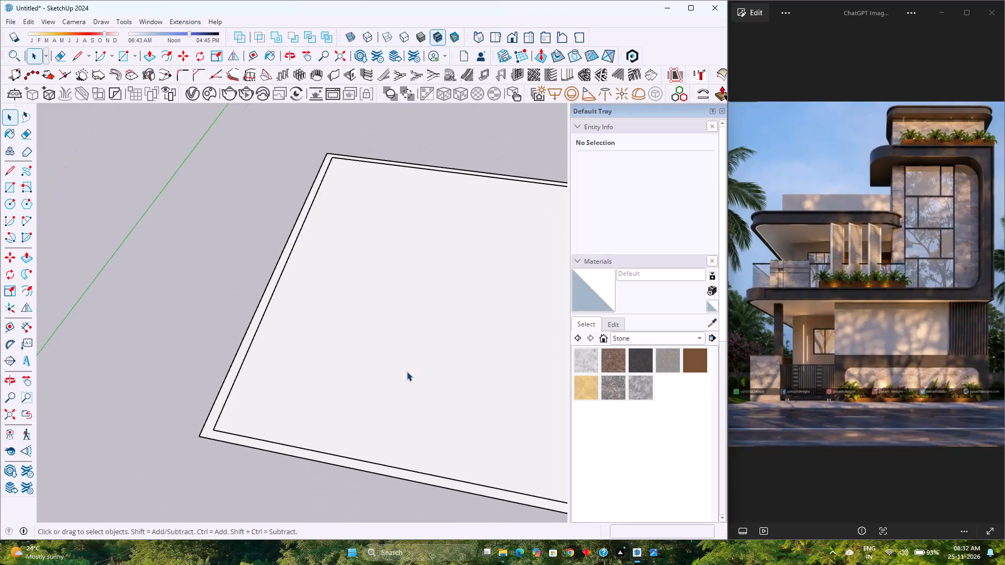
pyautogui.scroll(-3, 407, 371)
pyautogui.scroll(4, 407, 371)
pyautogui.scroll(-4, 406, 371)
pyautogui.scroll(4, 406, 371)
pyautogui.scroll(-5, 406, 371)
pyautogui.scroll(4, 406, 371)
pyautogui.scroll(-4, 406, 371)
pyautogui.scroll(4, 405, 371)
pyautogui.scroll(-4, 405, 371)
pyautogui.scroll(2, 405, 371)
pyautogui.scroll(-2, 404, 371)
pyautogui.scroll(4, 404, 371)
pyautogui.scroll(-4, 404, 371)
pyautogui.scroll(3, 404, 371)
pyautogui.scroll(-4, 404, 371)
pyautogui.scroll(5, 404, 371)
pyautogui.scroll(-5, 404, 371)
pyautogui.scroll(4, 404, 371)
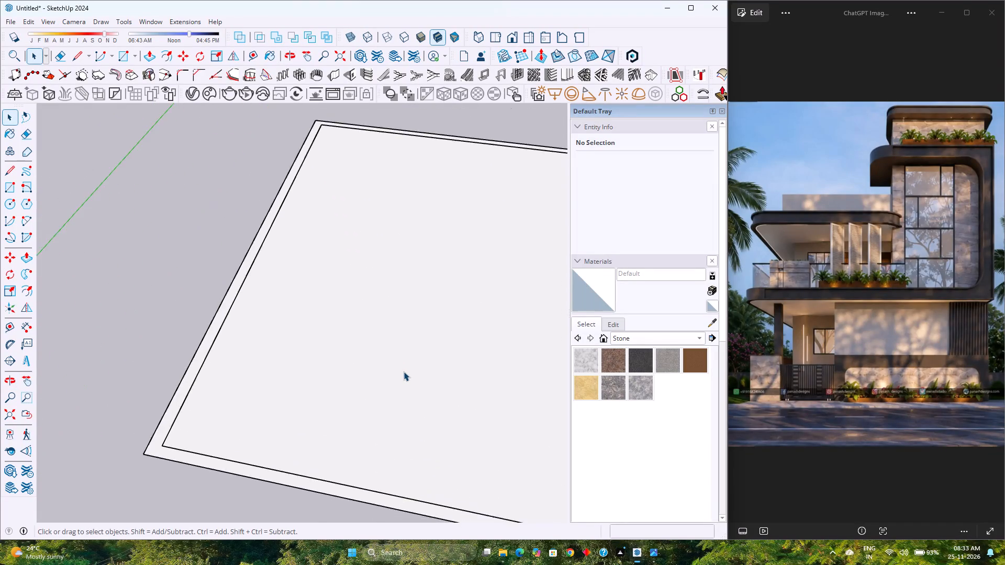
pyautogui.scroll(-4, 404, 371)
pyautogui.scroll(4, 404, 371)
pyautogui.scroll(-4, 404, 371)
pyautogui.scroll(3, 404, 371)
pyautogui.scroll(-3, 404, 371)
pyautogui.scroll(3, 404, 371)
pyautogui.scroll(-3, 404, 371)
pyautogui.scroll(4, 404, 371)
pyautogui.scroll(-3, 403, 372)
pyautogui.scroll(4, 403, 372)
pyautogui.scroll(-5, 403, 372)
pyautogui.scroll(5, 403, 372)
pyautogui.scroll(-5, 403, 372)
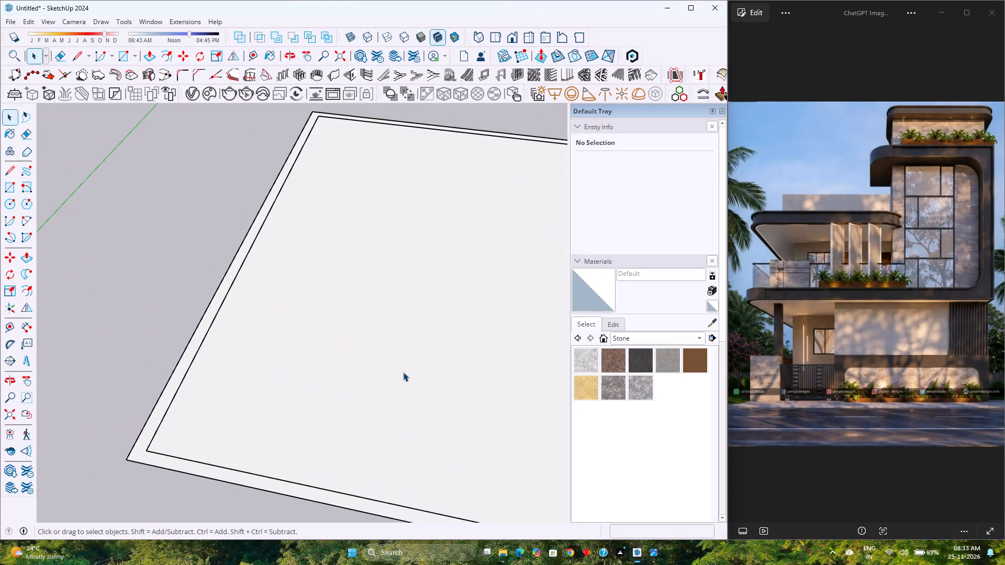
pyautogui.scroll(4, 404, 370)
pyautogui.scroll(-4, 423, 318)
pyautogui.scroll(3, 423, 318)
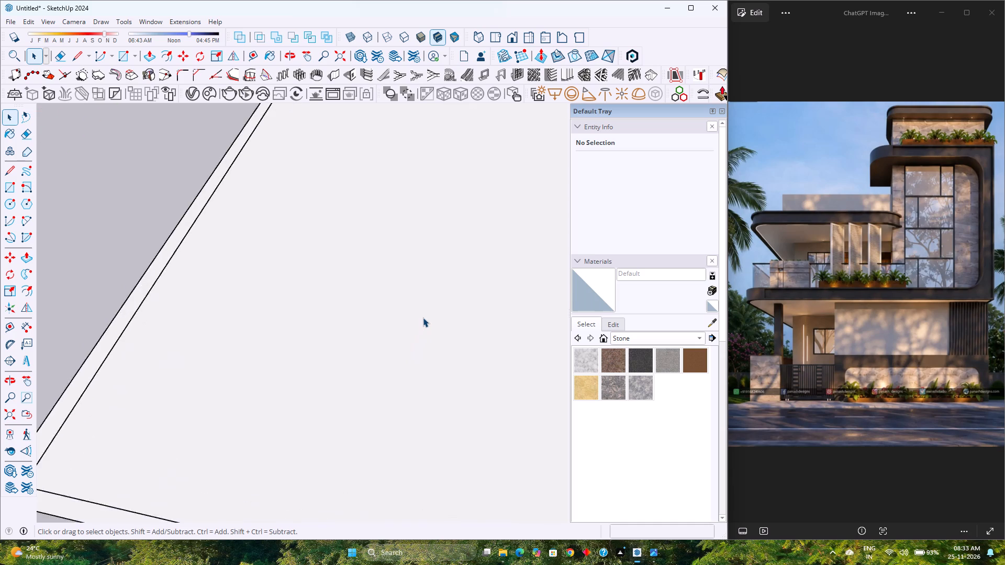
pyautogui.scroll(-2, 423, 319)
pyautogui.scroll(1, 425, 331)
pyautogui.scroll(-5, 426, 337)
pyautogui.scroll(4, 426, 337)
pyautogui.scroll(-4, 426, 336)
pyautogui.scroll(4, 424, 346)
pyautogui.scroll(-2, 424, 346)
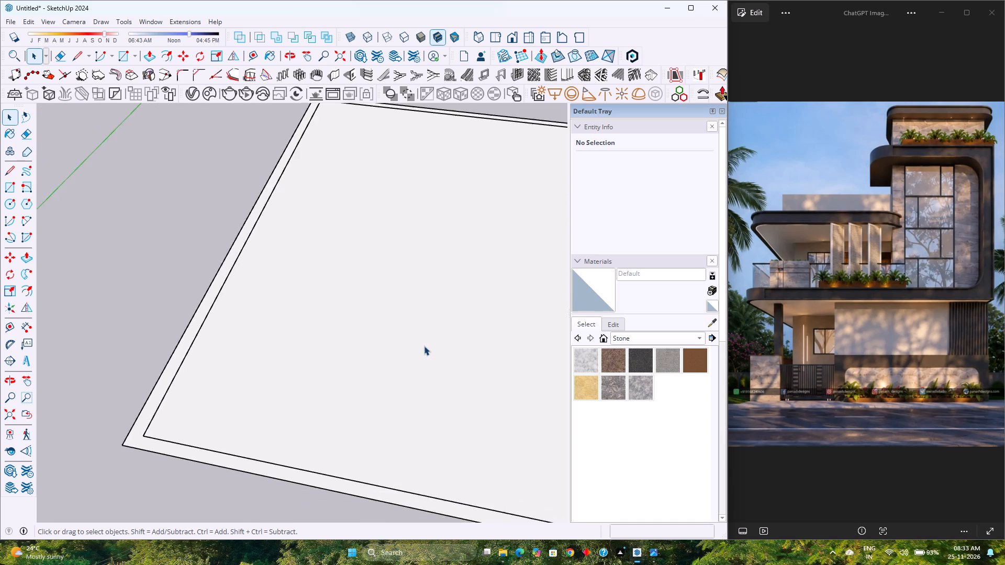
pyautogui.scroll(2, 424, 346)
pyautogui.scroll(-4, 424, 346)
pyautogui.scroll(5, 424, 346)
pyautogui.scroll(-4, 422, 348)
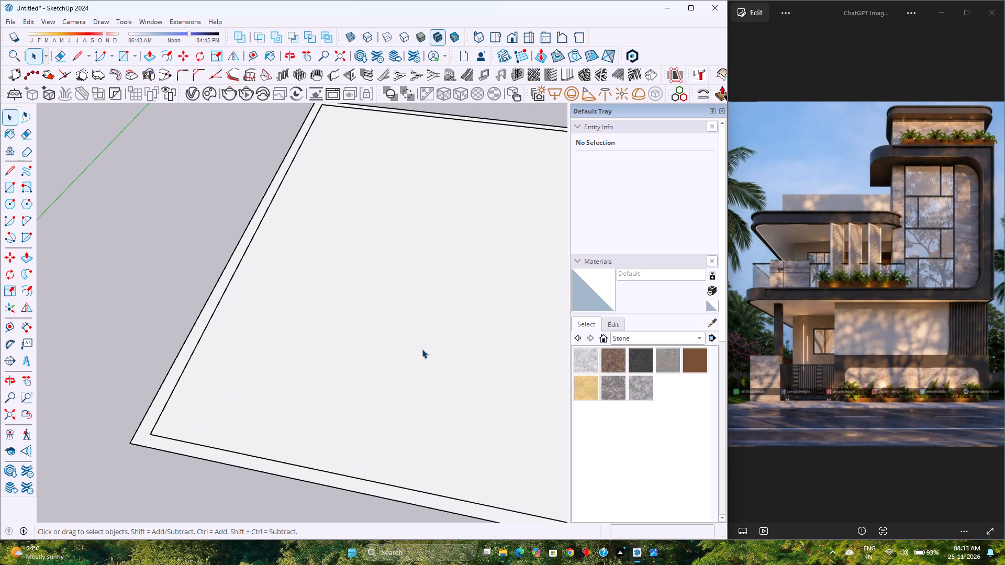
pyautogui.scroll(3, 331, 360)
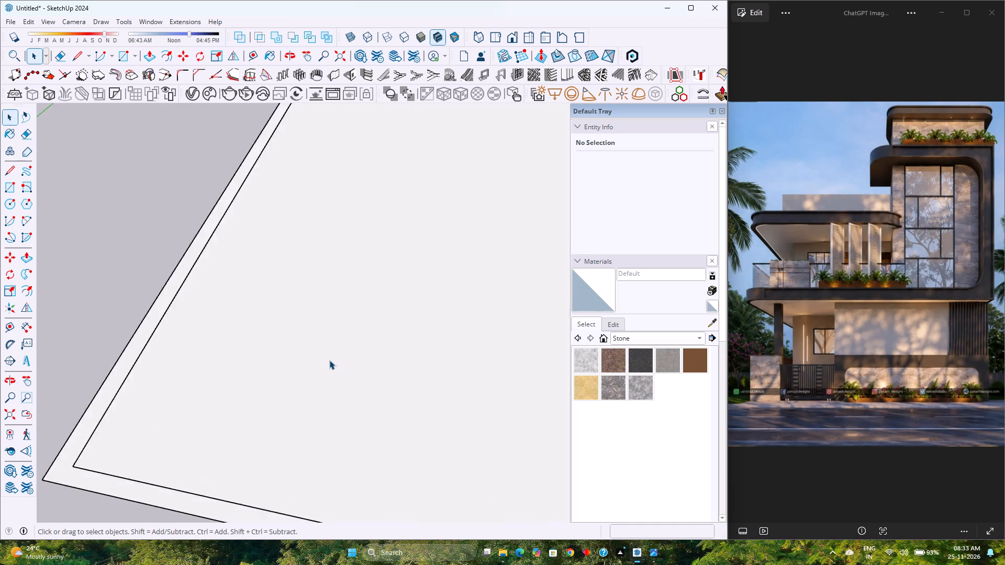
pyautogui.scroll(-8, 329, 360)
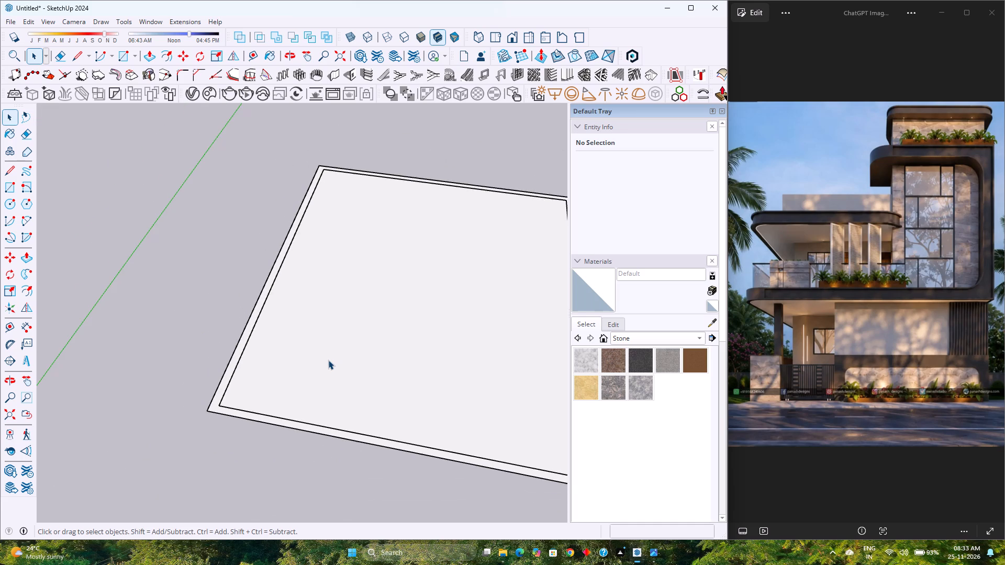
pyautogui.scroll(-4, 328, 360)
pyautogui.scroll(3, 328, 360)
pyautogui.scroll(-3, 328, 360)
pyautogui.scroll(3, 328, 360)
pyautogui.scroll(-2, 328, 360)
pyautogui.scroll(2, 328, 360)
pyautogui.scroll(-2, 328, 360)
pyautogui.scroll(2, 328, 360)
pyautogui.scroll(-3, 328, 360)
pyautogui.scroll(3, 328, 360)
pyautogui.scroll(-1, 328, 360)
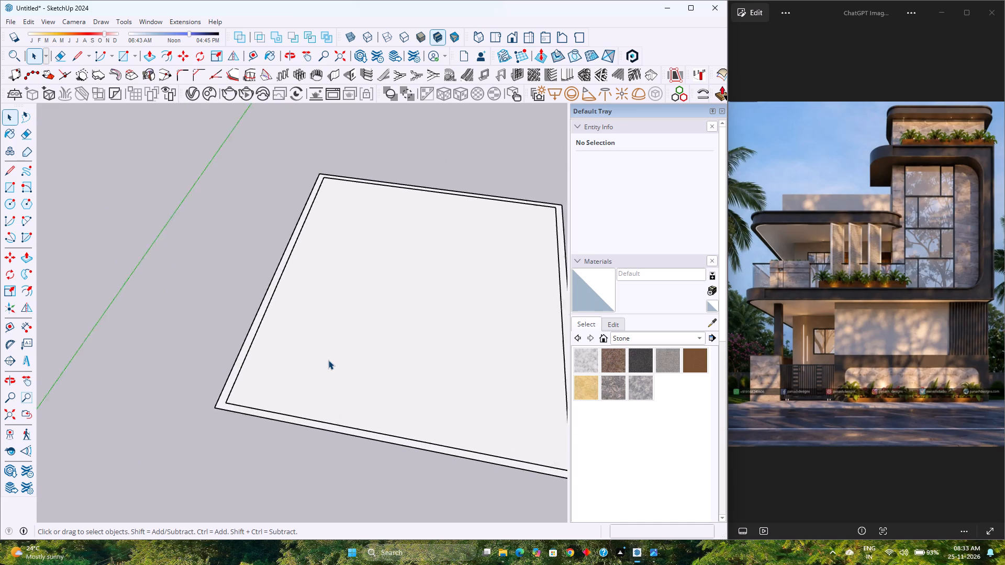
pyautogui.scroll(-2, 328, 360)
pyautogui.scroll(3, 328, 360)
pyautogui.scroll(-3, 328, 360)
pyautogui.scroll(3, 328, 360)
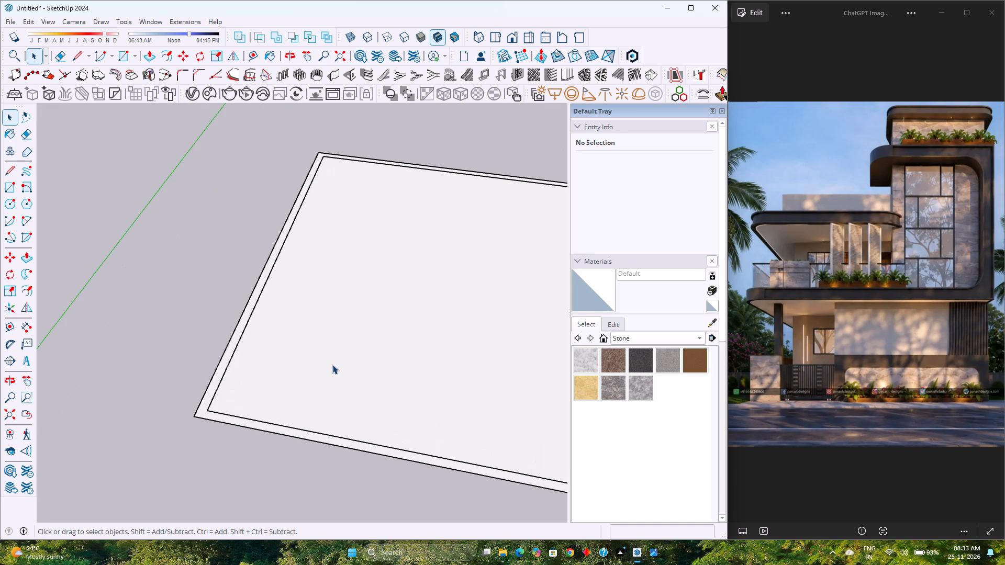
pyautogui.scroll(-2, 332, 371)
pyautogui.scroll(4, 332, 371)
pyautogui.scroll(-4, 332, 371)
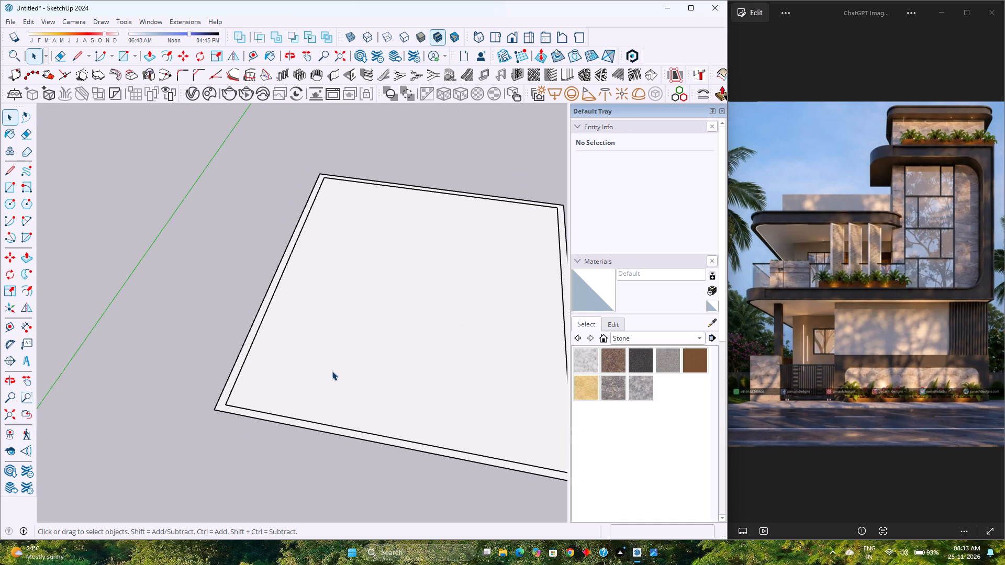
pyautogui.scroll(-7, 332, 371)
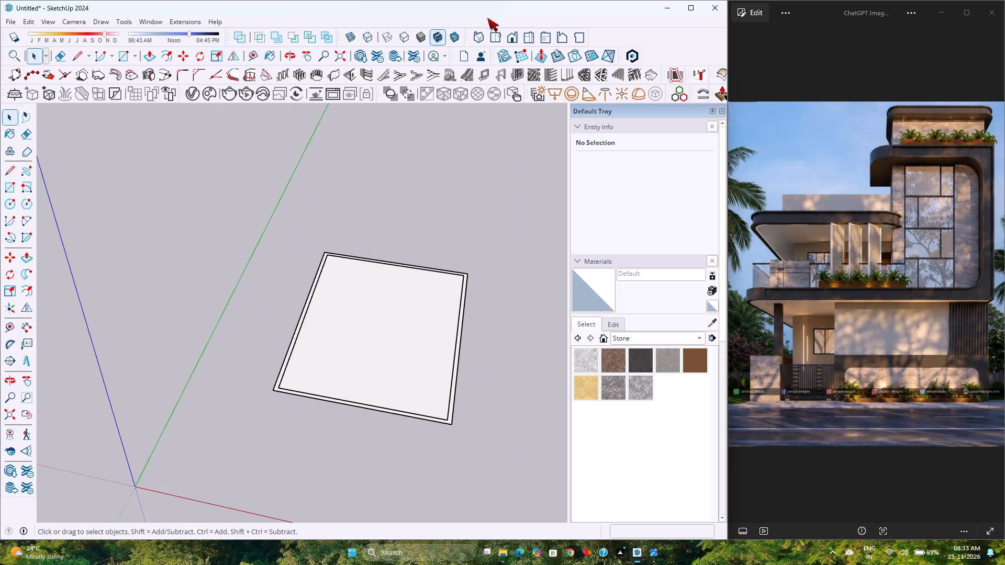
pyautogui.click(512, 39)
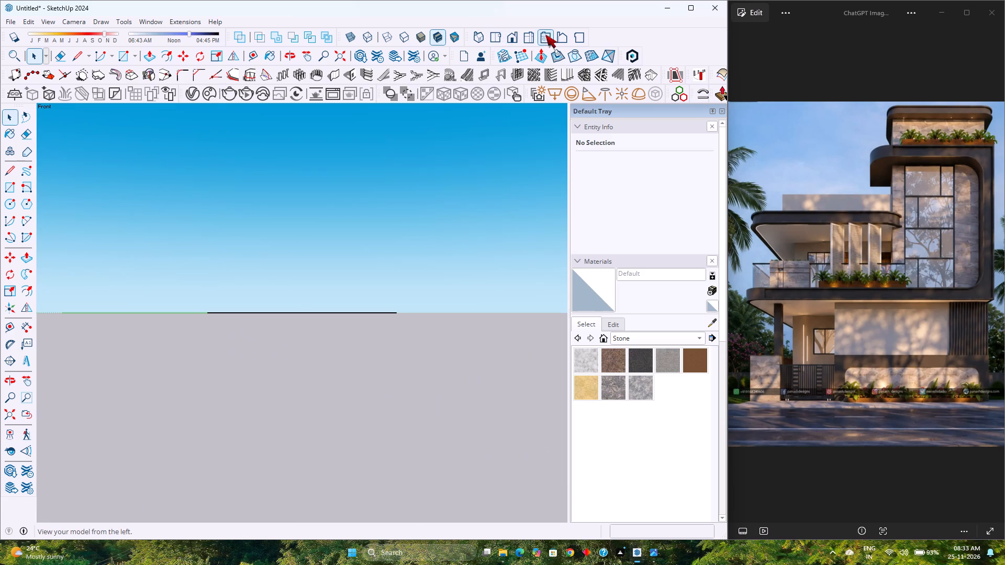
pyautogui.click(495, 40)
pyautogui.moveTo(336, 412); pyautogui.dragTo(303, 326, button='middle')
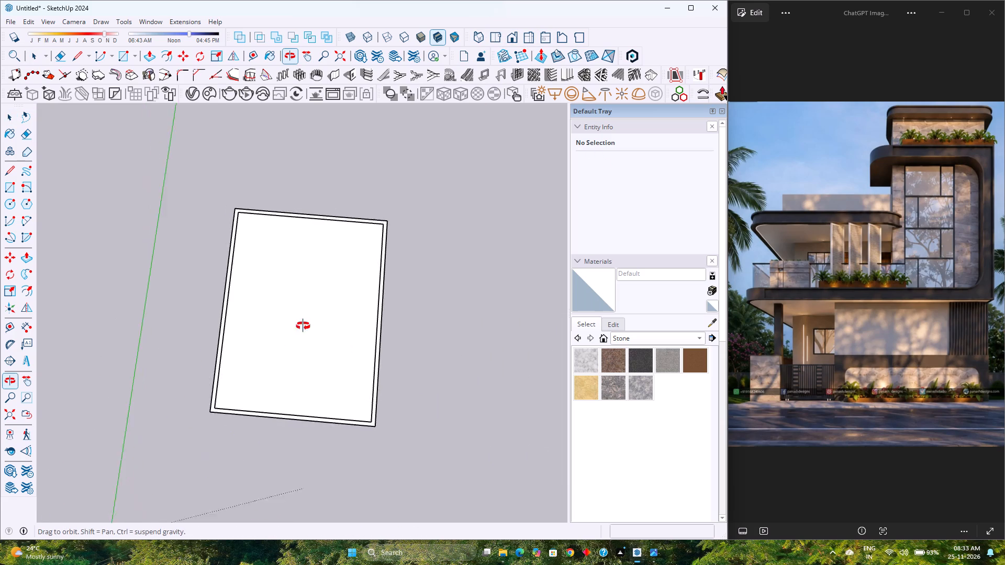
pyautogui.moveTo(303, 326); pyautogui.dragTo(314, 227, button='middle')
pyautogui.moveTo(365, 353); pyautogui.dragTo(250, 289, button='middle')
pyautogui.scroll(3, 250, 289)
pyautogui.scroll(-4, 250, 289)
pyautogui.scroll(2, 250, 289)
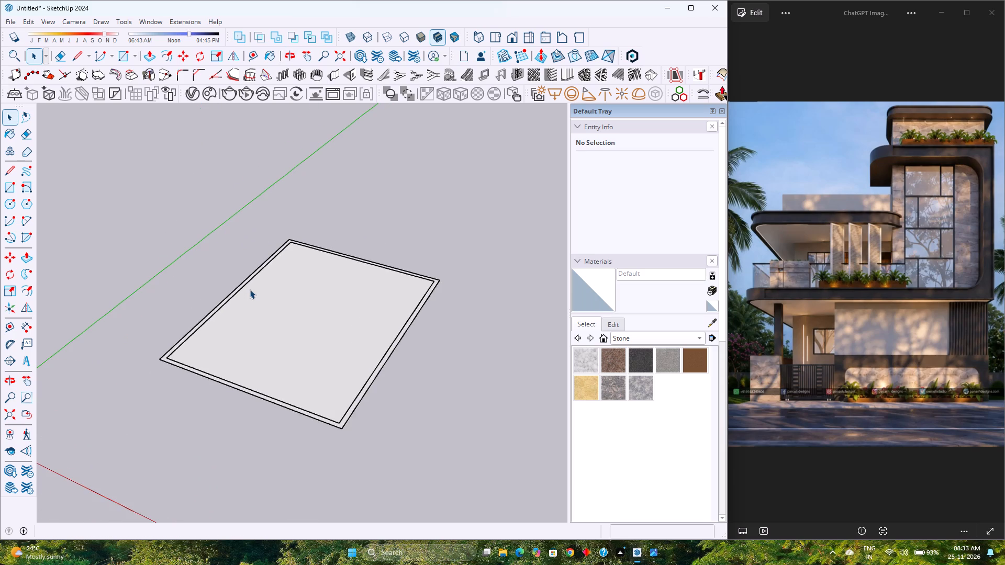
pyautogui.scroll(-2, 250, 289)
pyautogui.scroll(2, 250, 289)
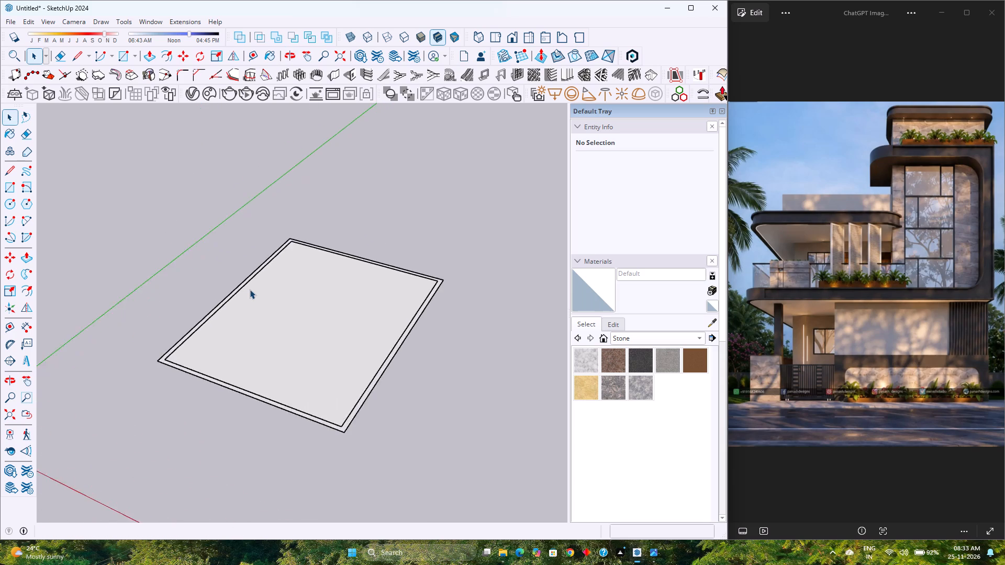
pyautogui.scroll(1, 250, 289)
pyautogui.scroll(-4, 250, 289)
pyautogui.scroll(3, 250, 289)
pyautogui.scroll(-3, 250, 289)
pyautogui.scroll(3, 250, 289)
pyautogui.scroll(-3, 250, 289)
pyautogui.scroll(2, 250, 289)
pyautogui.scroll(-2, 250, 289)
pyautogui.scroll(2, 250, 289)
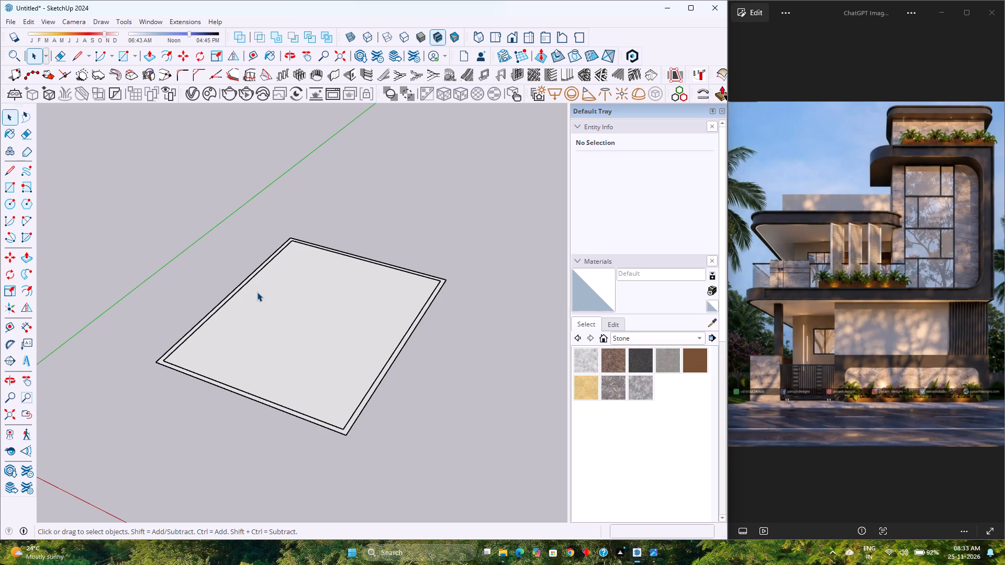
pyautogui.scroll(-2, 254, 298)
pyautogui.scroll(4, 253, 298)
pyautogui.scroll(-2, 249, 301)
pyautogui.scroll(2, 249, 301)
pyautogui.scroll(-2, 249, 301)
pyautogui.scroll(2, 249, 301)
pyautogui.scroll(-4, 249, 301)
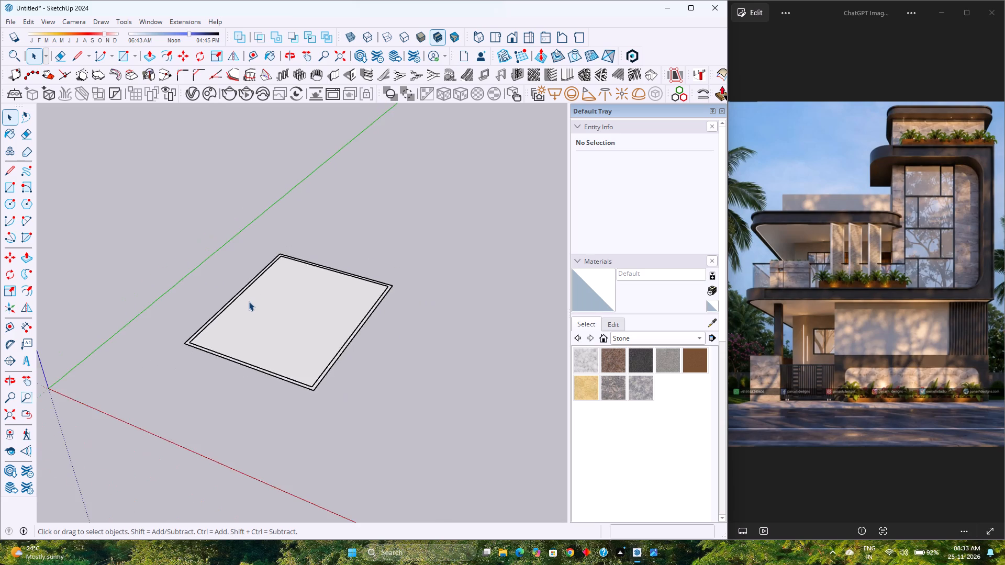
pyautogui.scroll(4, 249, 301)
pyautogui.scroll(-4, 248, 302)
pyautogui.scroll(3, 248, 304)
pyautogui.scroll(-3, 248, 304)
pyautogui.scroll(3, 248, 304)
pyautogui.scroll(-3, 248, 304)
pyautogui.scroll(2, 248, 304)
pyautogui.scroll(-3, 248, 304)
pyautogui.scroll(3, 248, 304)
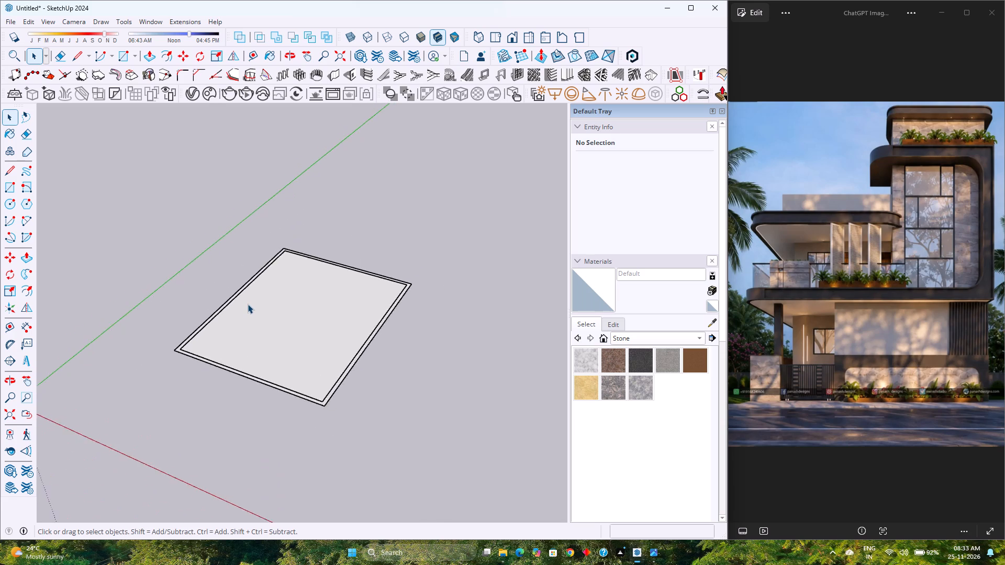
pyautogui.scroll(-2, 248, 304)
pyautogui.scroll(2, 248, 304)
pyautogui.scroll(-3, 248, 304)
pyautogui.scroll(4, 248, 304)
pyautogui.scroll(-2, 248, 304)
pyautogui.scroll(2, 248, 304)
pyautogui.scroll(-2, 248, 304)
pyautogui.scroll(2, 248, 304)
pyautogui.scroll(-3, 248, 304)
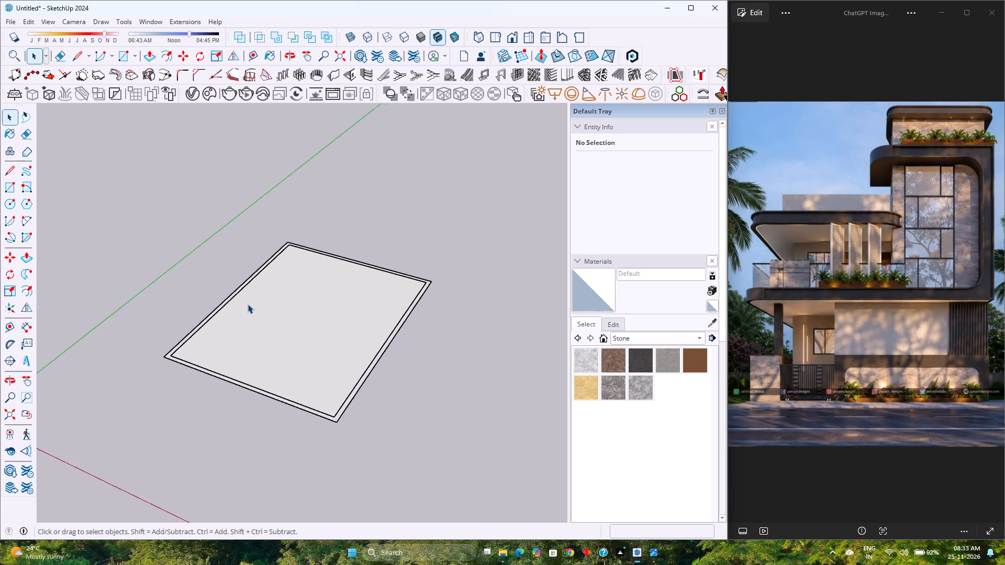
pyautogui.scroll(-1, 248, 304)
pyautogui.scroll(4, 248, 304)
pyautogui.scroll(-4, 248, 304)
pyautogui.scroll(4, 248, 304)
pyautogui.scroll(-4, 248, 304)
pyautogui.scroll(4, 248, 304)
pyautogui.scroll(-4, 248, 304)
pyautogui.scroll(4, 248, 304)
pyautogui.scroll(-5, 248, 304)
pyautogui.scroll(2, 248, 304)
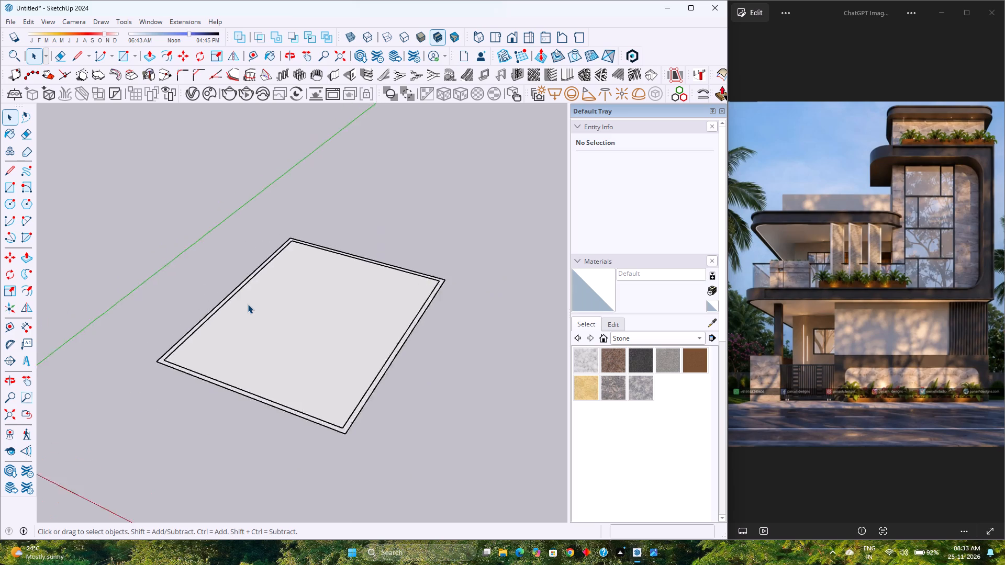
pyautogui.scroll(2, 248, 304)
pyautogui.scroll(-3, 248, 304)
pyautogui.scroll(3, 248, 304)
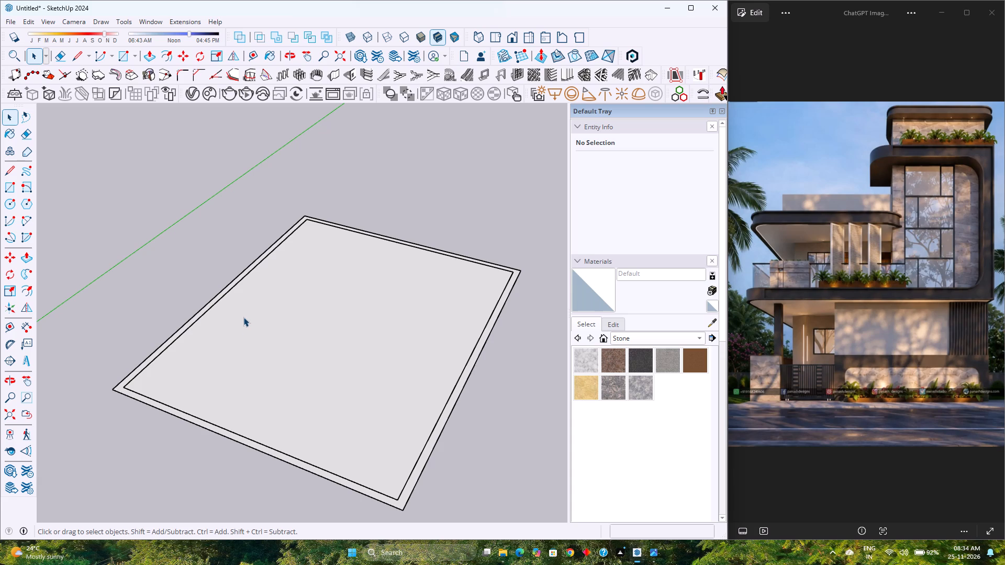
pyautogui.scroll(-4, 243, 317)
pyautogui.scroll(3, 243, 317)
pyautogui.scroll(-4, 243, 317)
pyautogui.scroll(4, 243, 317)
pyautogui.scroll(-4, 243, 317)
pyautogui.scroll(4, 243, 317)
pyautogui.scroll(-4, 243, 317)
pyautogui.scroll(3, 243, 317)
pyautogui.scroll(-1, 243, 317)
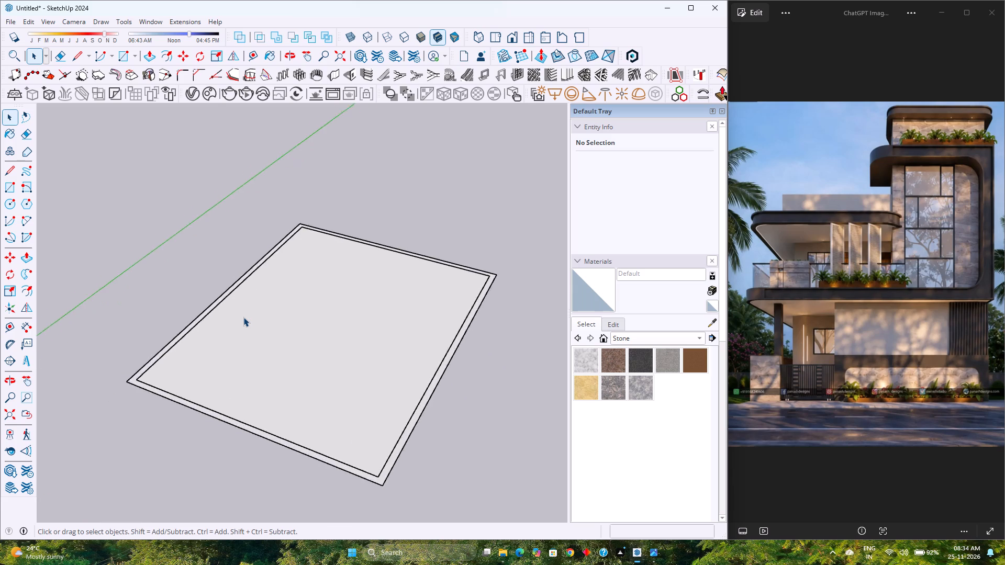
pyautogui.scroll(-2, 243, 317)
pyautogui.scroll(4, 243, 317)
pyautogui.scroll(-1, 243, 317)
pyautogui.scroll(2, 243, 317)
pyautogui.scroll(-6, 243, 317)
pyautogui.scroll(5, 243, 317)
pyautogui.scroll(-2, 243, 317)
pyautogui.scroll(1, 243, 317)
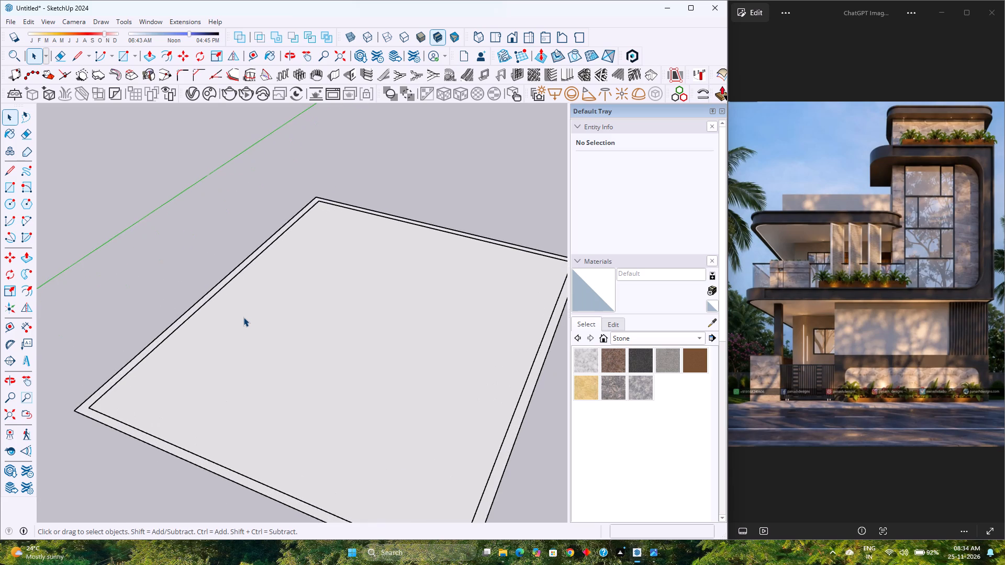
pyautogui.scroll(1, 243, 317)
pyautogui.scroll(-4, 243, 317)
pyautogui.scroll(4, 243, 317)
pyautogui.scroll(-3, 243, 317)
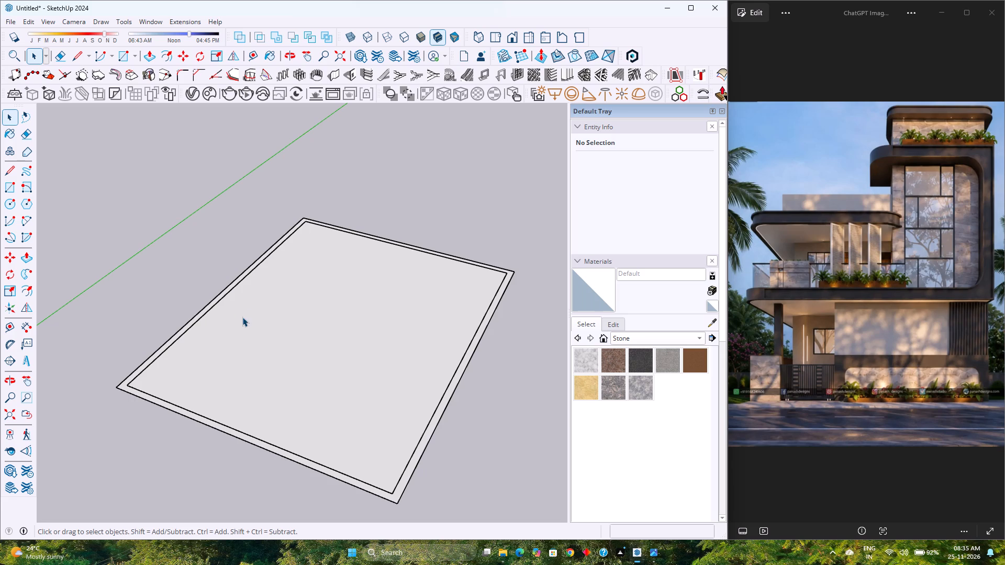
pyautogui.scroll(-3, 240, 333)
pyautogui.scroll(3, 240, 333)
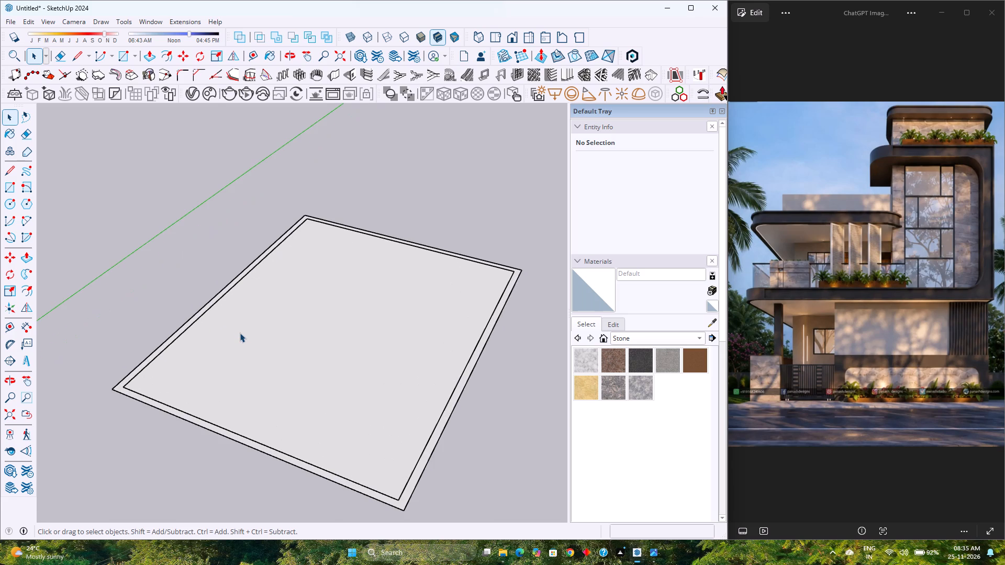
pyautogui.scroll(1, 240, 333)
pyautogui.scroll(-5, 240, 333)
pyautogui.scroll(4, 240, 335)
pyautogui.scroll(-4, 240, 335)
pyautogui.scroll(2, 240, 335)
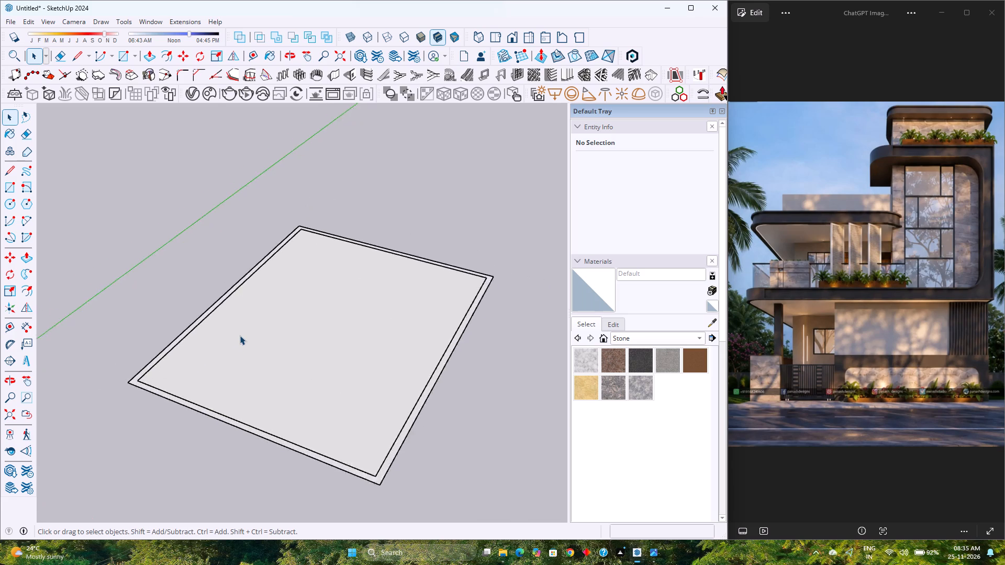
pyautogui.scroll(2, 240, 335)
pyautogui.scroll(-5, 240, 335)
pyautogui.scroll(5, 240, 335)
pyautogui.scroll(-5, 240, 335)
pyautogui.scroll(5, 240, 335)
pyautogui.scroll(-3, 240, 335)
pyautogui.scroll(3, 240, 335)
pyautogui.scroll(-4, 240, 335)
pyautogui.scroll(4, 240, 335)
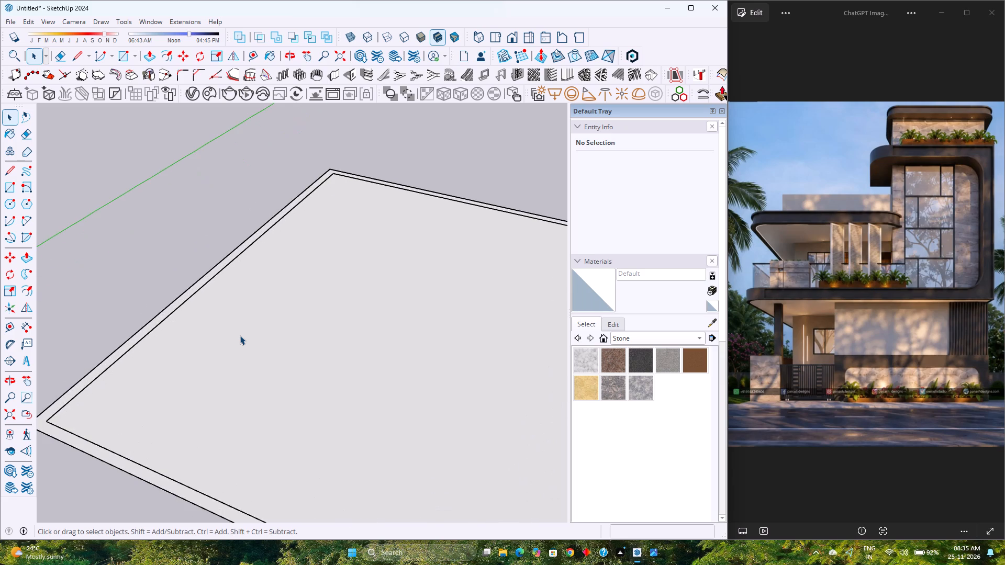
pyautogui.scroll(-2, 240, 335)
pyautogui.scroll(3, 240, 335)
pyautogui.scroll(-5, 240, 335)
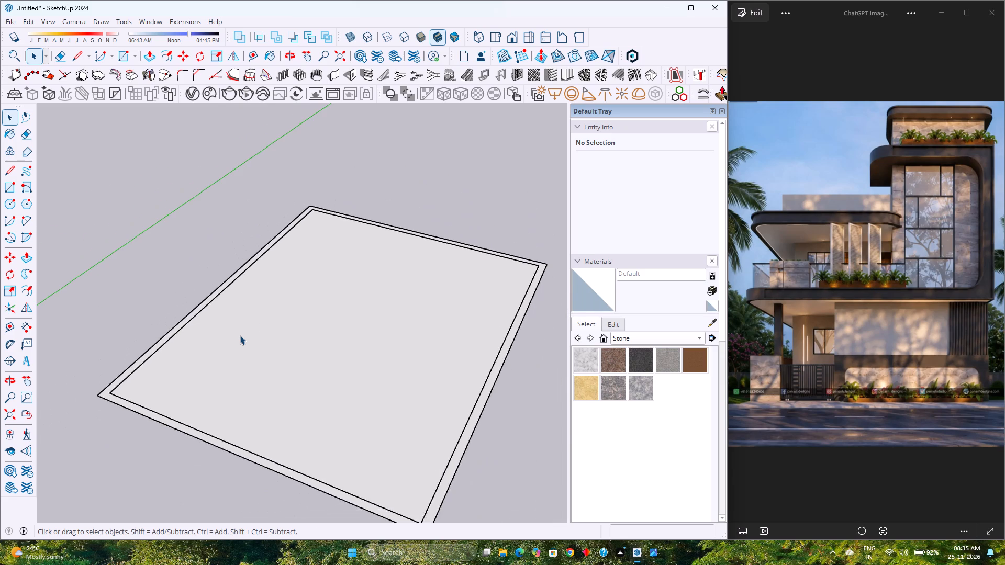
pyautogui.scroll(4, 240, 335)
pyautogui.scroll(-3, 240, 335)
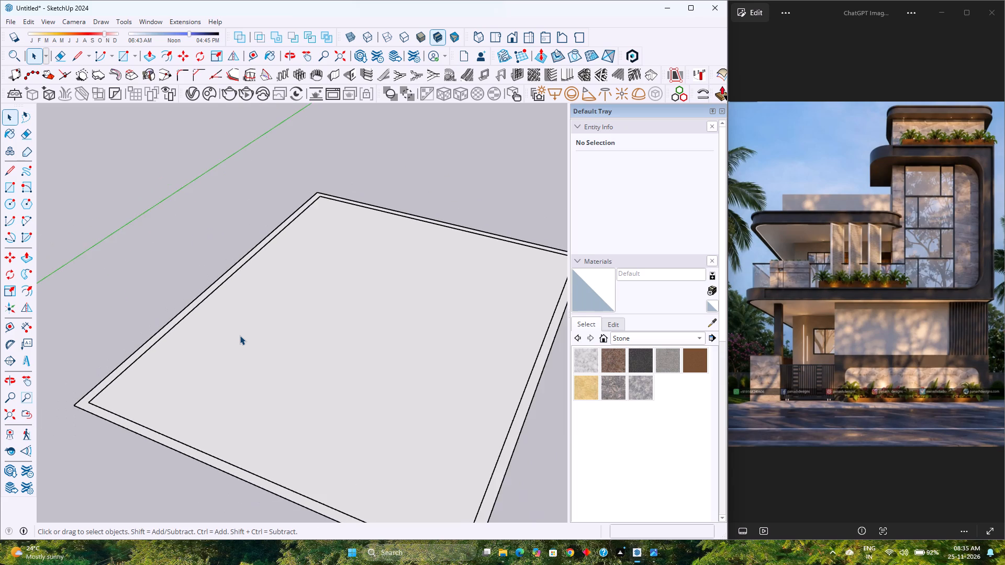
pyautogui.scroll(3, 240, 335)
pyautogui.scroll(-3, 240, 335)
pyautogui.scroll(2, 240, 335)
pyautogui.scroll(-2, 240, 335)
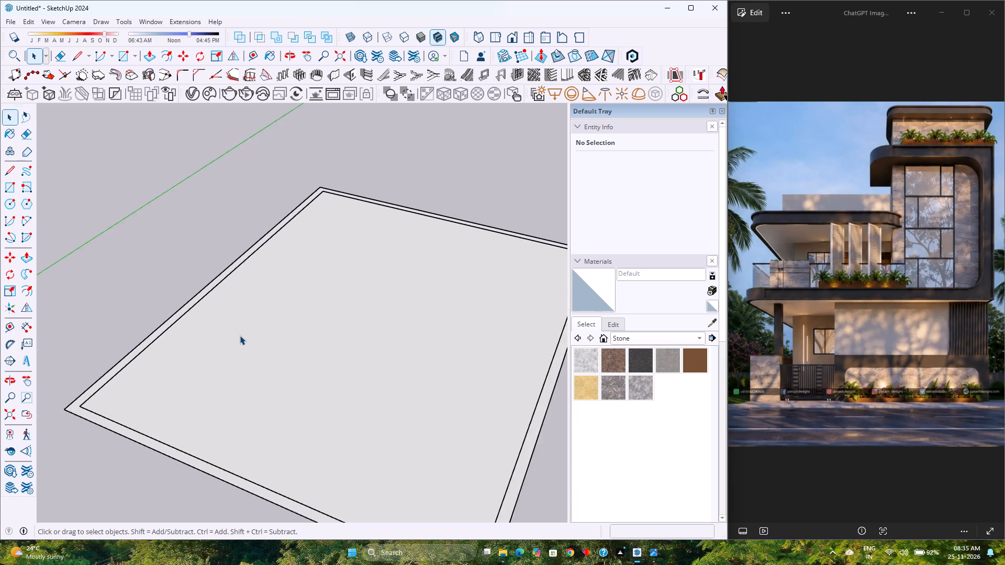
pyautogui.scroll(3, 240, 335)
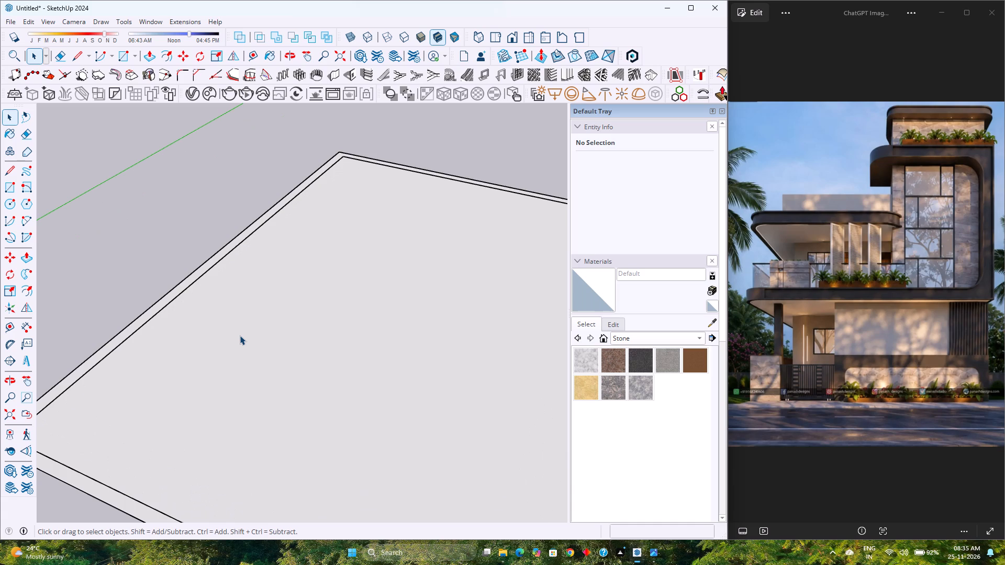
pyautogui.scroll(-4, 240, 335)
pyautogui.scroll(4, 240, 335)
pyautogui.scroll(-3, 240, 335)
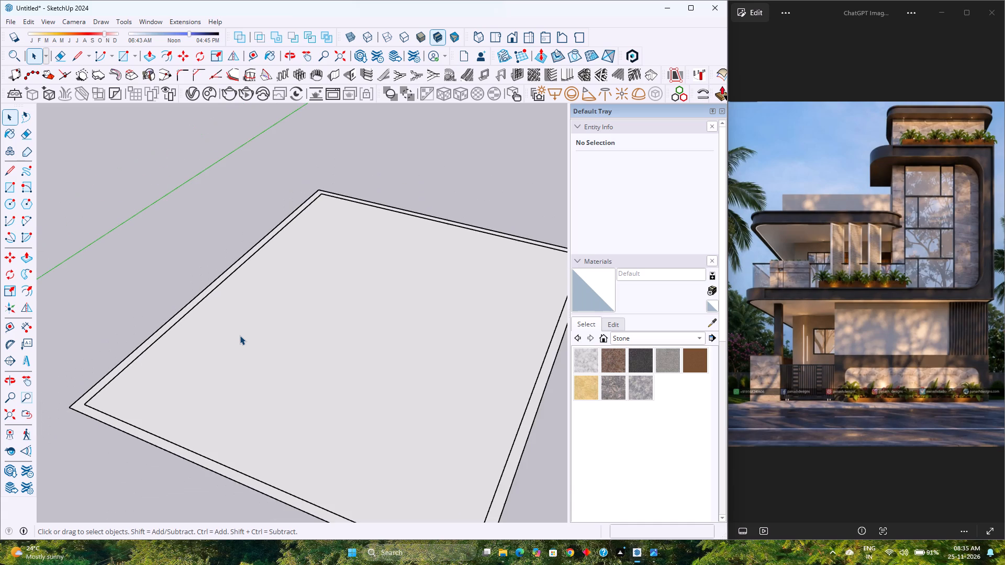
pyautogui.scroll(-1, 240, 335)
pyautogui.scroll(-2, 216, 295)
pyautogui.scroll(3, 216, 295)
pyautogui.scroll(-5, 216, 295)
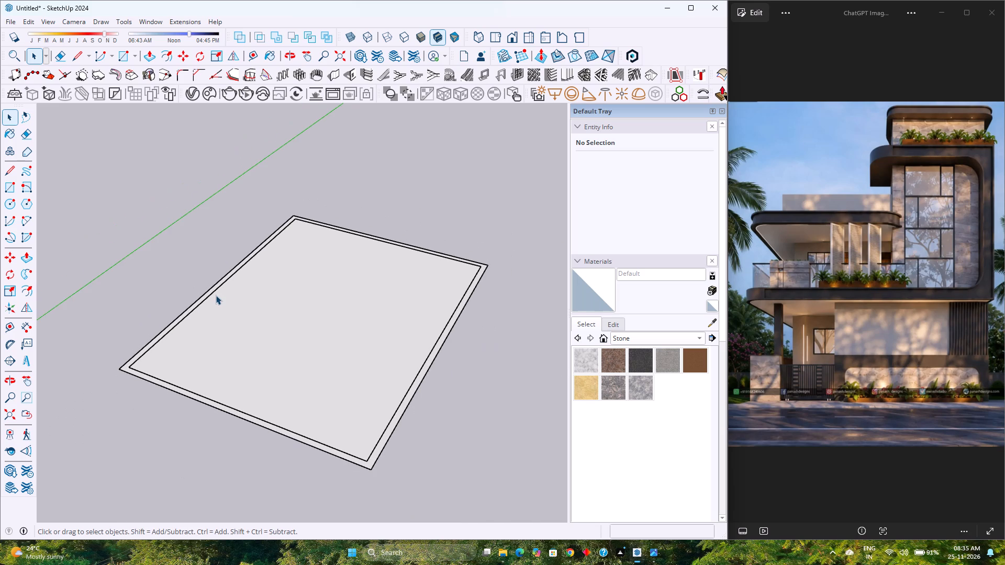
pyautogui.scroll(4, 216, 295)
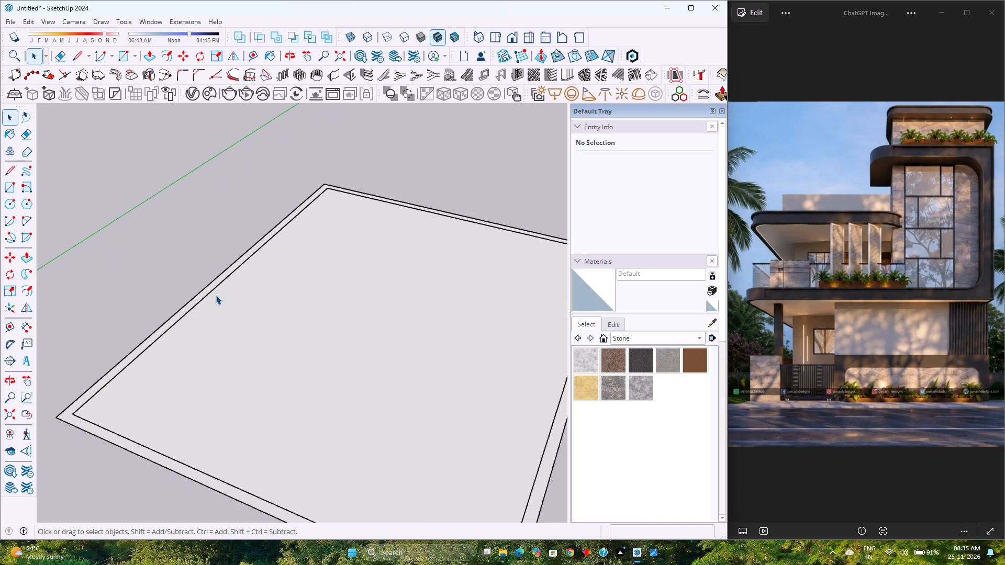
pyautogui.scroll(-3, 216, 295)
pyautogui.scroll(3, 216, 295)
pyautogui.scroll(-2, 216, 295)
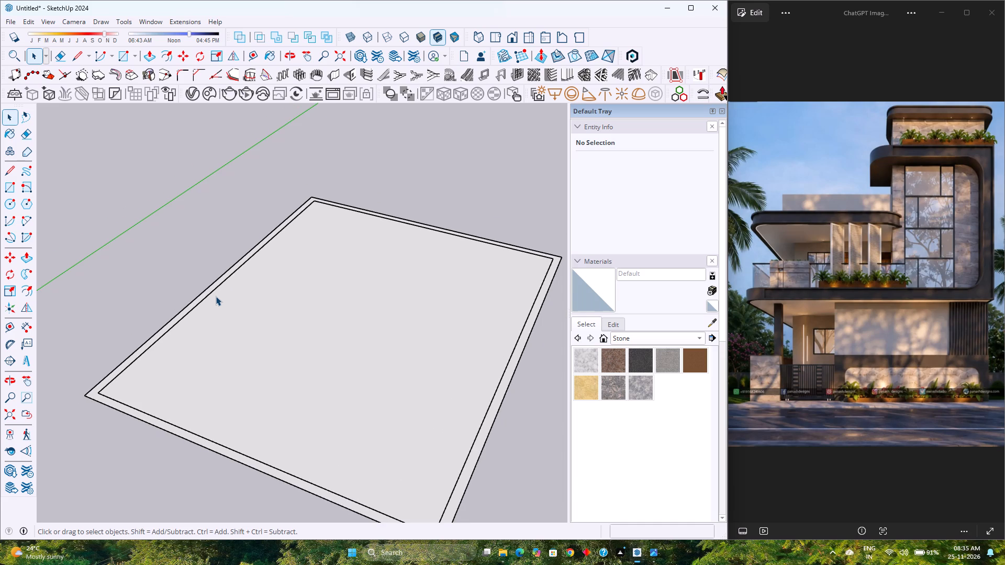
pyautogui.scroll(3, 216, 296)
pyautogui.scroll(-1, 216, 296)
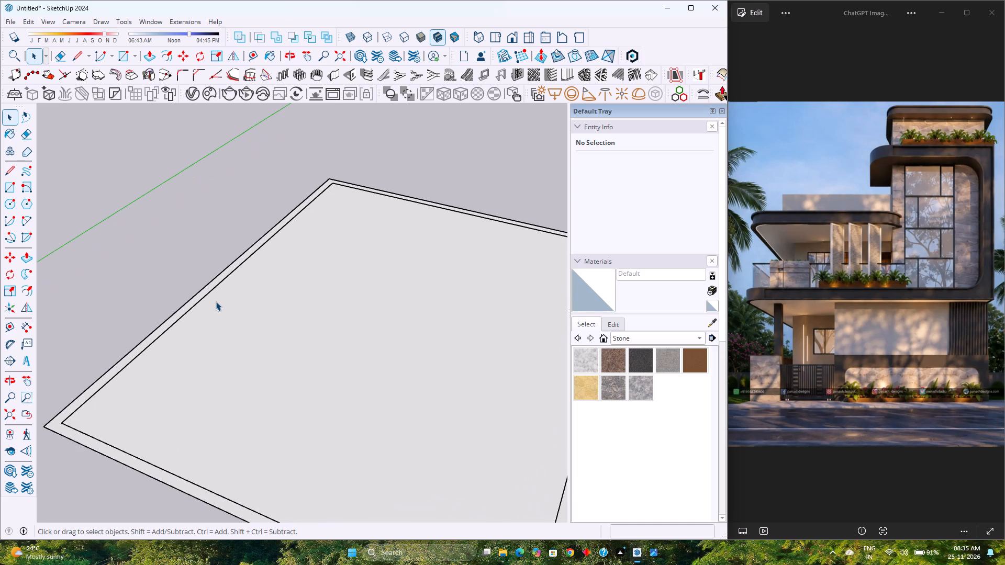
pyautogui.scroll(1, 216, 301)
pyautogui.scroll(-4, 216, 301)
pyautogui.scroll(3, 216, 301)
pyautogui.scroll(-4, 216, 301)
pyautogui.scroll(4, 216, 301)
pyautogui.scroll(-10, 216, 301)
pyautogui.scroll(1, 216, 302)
# Examine the footprint and its 9-inch border strip from several angles, ending close to one outer corner.
pyautogui.moveTo(216, 302); pyautogui.dragTo(379, 329, button='middle')
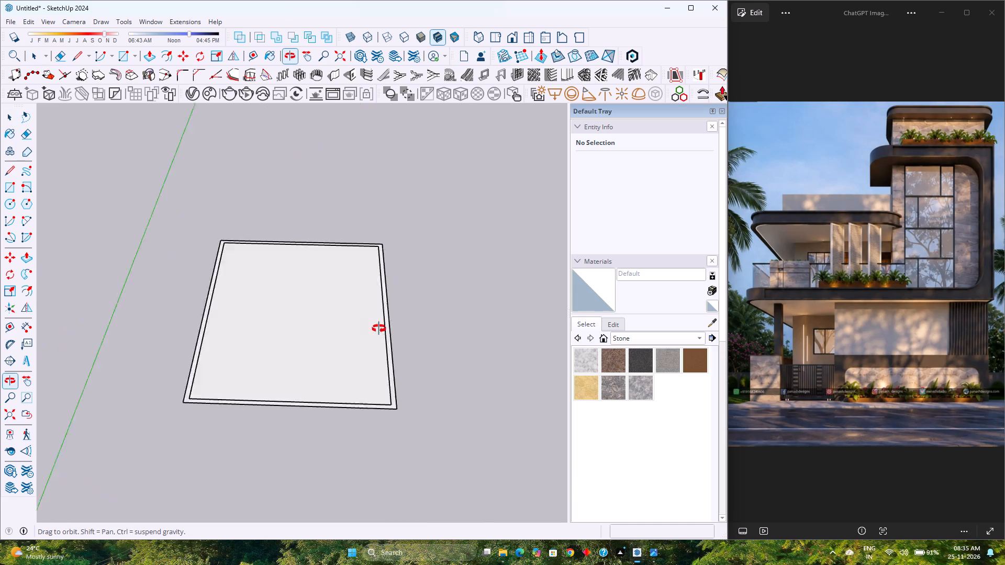
pyautogui.moveTo(379, 329); pyautogui.dragTo(370, 389, button='middle')
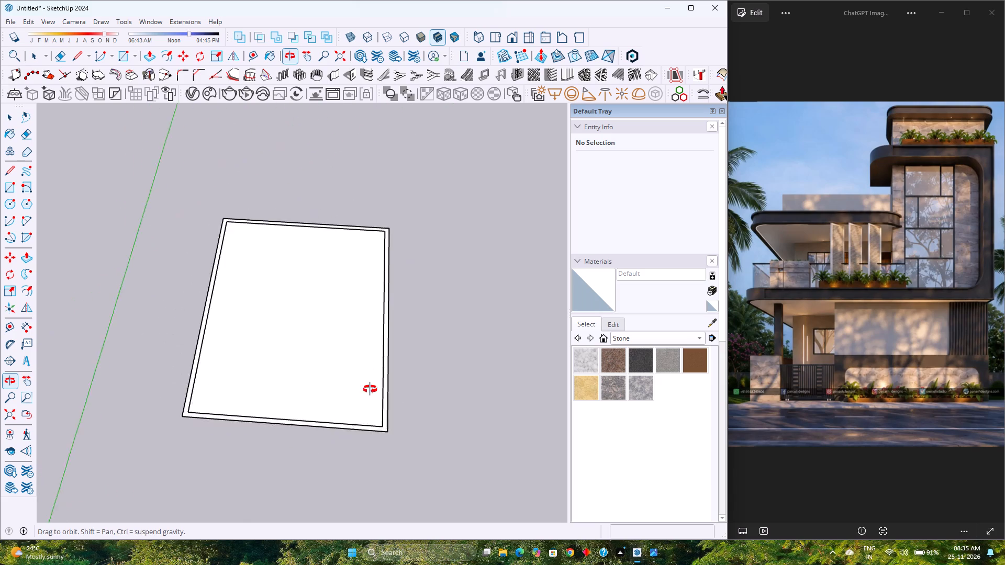
pyautogui.moveTo(370, 389); pyautogui.dragTo(518, 389, button='middle')
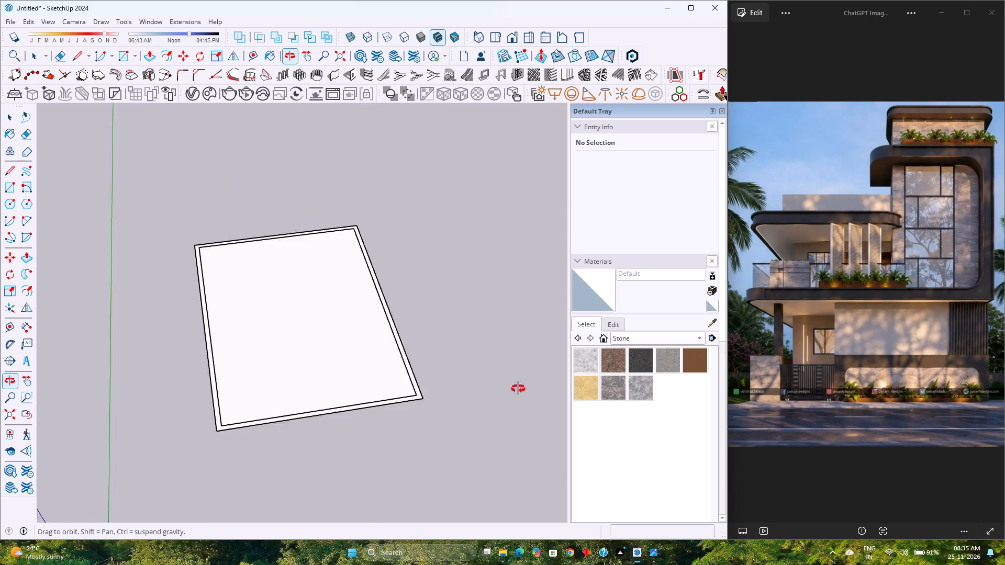
pyautogui.moveTo(518, 389); pyautogui.dragTo(303, 381, button='middle')
pyautogui.scroll(3, 304, 382)
pyautogui.scroll(-5, 302, 378)
pyautogui.scroll(1, 327, 378)
pyautogui.moveTo(327, 378); pyautogui.dragTo(251, 420, button='middle')
pyautogui.scroll(10, 300, 420)
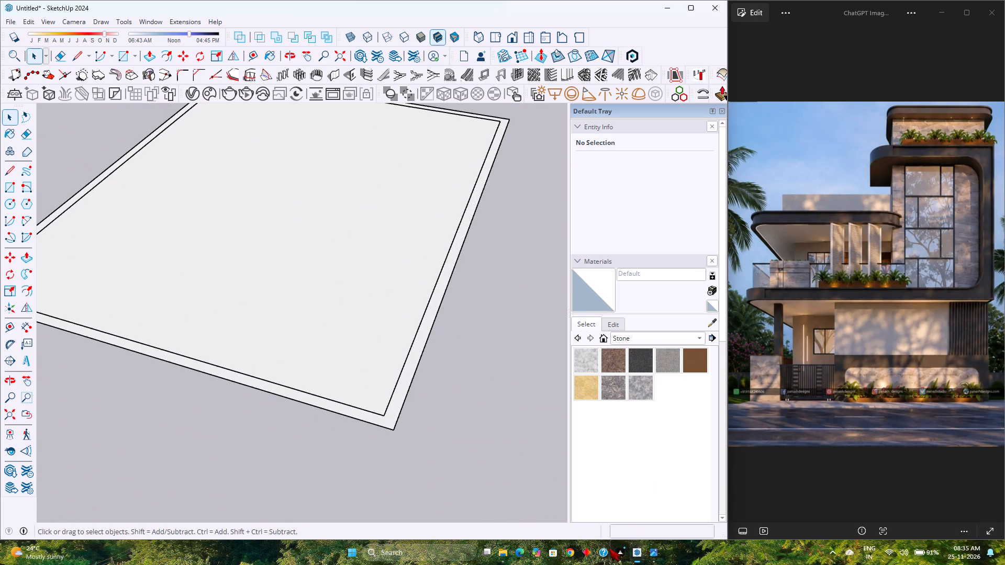
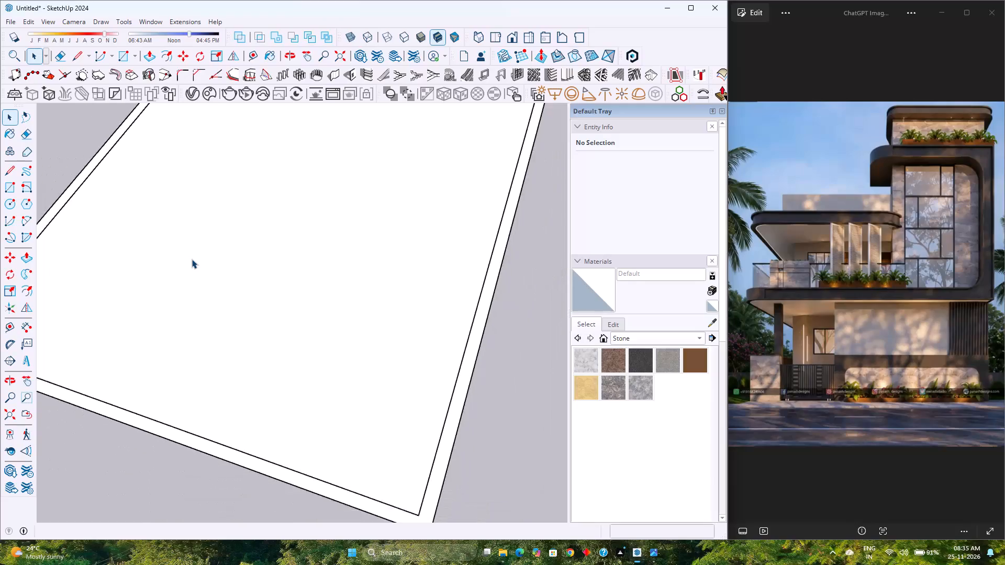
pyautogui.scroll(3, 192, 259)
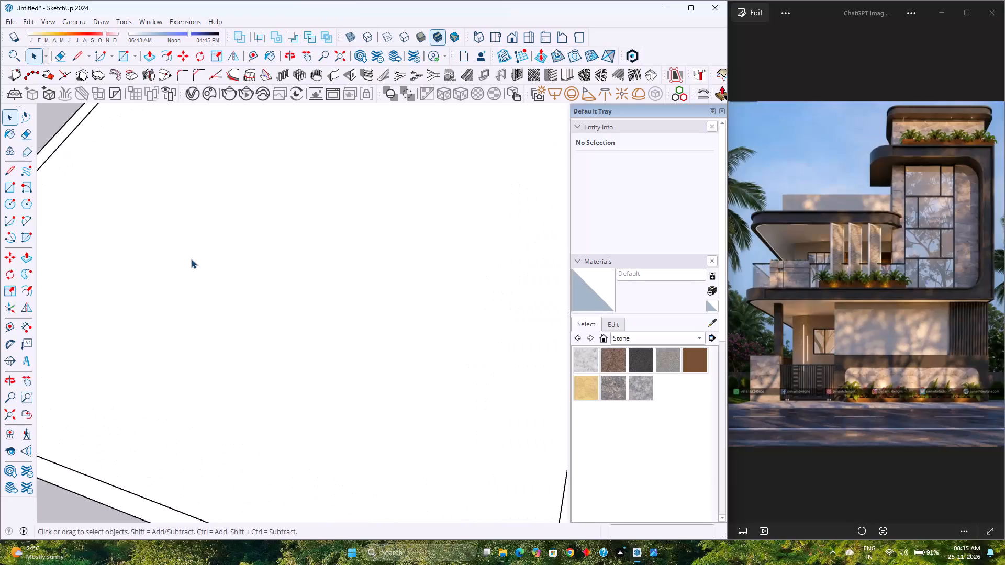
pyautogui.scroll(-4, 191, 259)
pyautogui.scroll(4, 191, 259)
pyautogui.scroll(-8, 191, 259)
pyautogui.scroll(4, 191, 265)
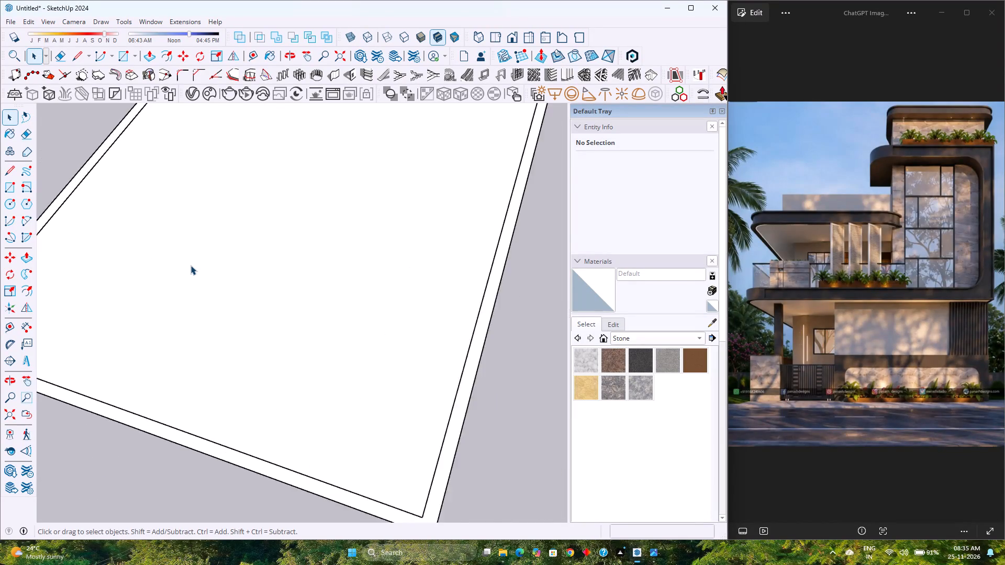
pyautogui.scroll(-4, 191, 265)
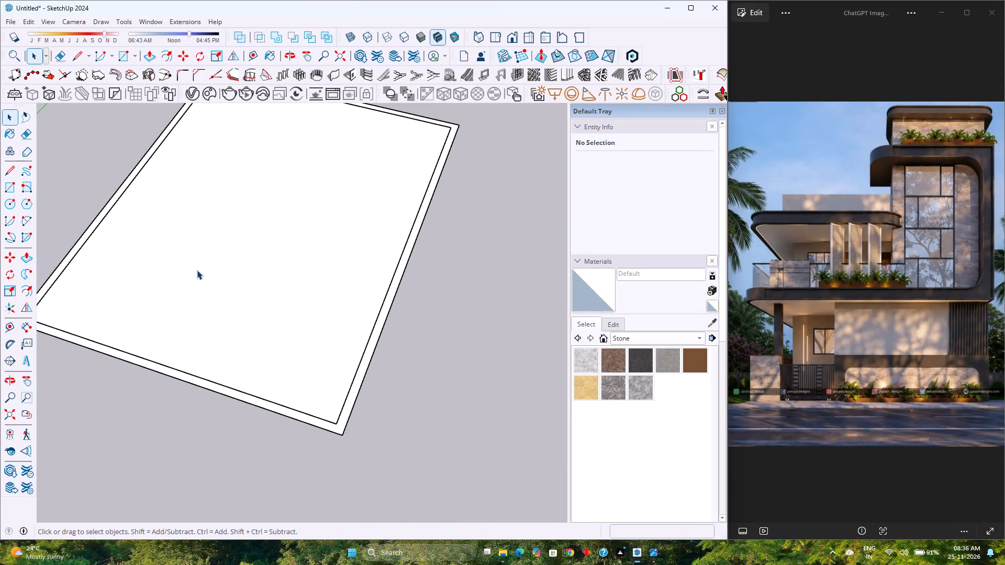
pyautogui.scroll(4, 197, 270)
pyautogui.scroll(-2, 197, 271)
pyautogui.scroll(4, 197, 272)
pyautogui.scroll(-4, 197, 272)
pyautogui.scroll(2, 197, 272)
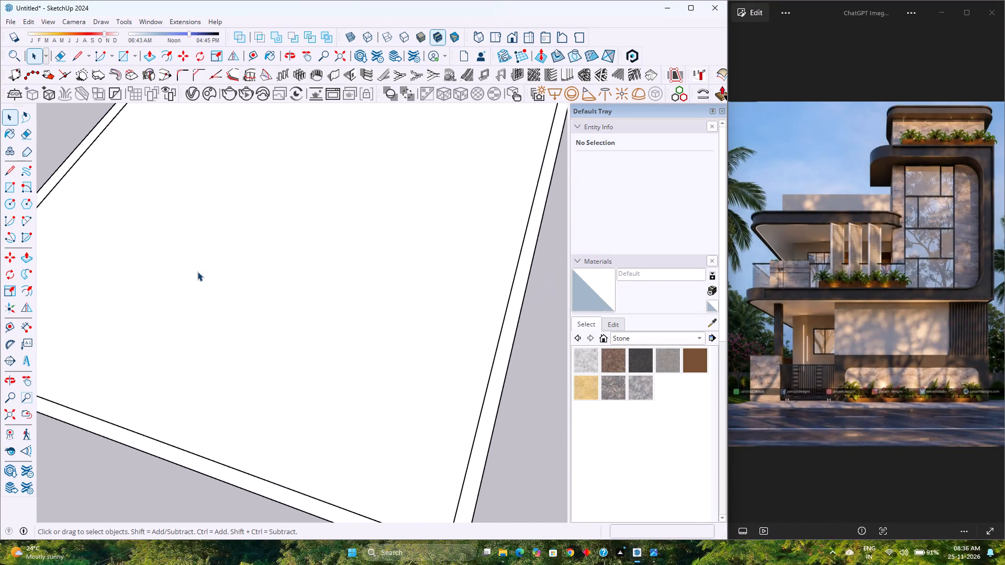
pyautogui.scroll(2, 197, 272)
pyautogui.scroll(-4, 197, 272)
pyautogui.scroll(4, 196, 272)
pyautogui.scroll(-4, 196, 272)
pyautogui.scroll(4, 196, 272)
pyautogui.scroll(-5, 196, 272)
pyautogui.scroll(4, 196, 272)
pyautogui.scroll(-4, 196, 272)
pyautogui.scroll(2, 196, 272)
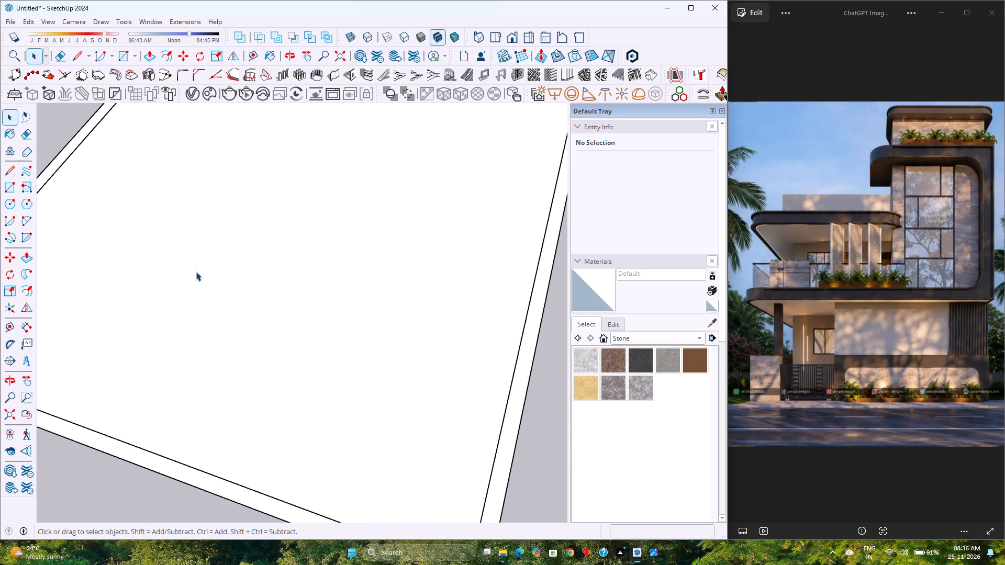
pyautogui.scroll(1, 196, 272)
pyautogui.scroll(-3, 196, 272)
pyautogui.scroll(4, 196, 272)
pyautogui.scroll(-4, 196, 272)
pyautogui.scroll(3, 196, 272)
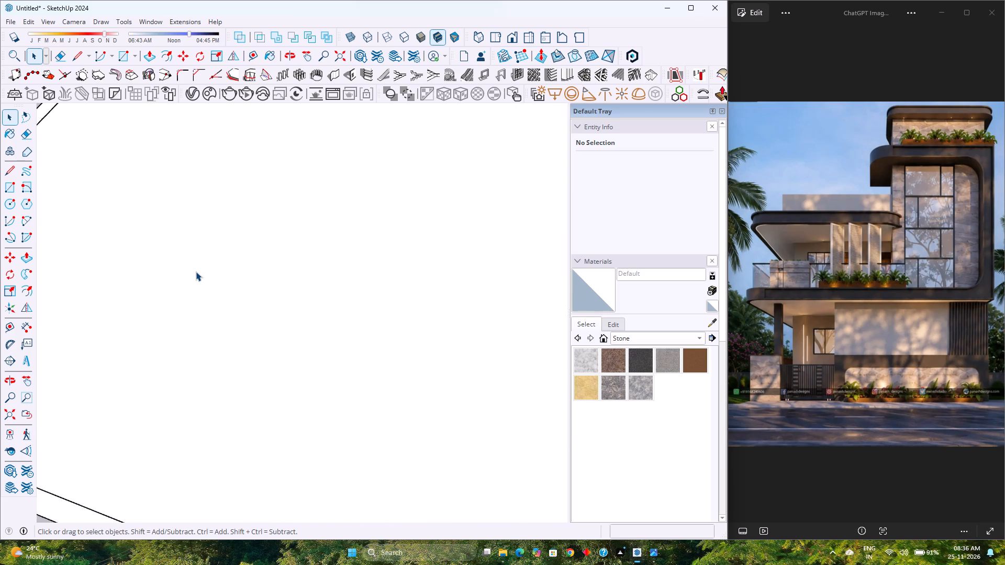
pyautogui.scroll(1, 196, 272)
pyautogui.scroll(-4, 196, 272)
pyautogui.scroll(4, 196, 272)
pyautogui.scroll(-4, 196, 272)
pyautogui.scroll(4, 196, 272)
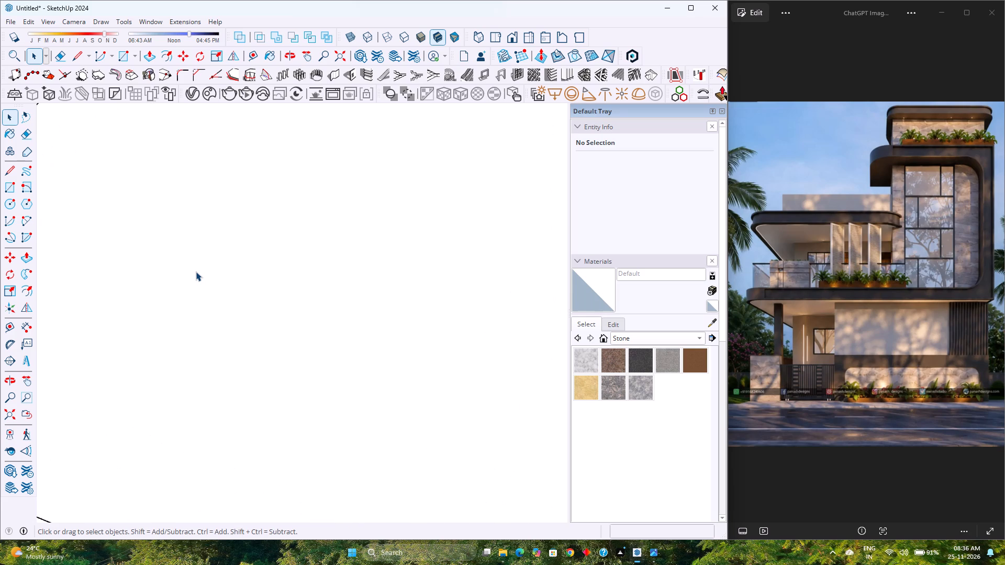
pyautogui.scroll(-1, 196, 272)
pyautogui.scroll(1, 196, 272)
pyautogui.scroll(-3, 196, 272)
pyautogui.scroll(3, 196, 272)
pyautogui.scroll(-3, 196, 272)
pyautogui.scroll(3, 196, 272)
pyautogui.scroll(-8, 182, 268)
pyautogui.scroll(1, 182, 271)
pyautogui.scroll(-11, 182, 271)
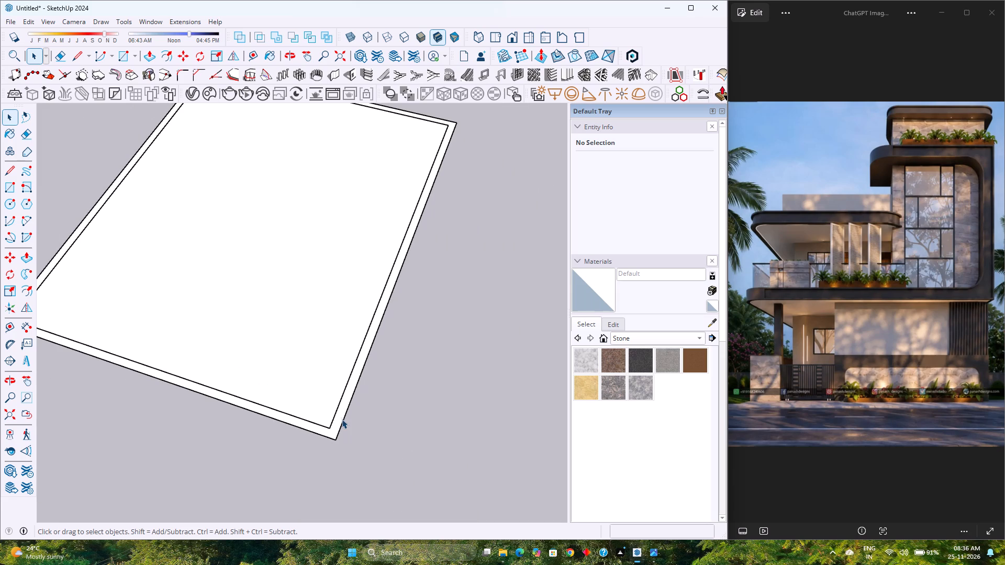
# Inside the footprint group, make the inner floor face and its bounding edges a separate nested group.
pyautogui.click(285, 359)
pyautogui.doubleClick(273, 359)
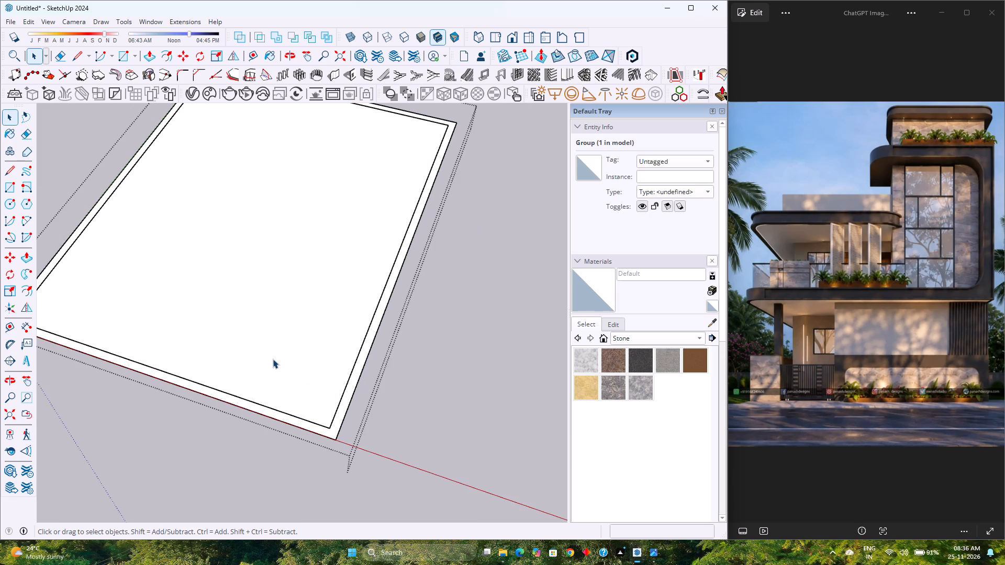
pyautogui.click(273, 354)
pyautogui.click(265, 351)
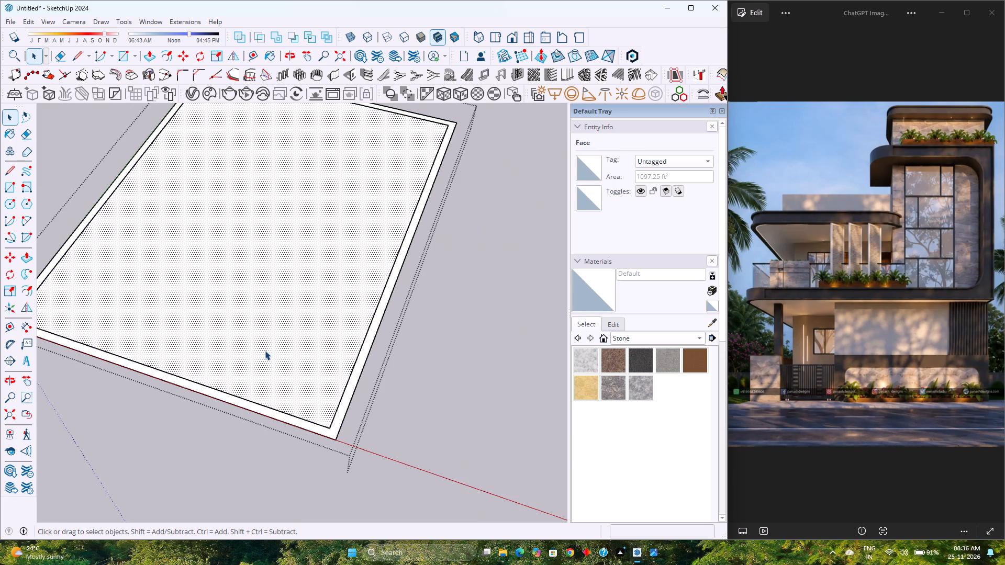
pyautogui.click(265, 351)
pyautogui.rightClick(265, 351)
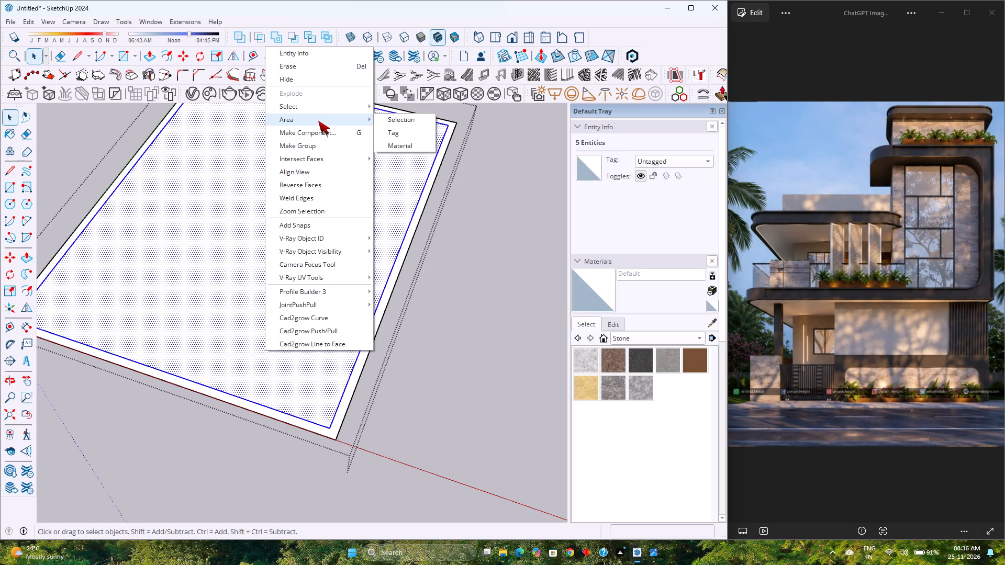
pyautogui.click(319, 146)
# Within the nested floor group, move the short edge lying on the red axis 8' inward along the green axis.
pyautogui.doubleClick(260, 258)
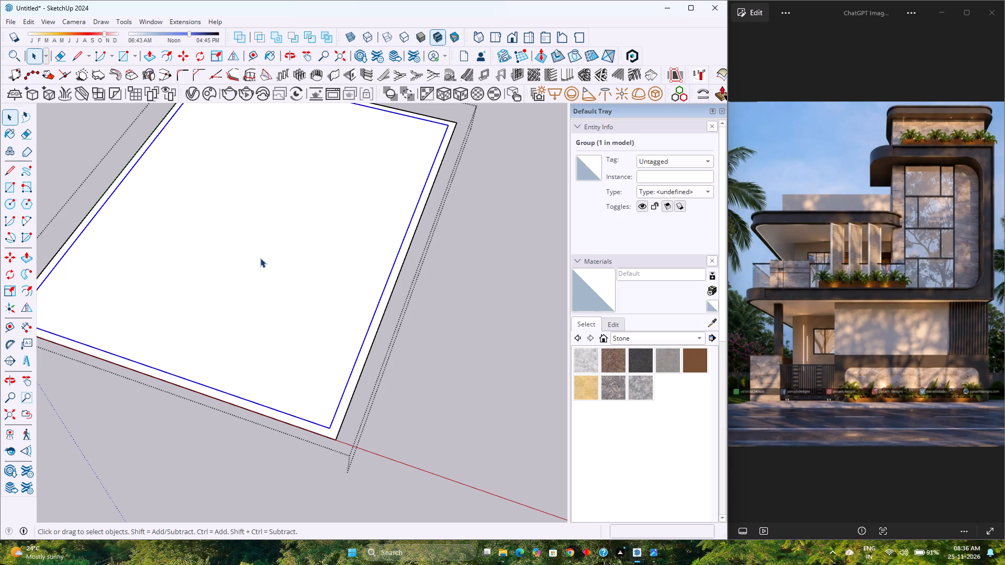
pyautogui.click(257, 401)
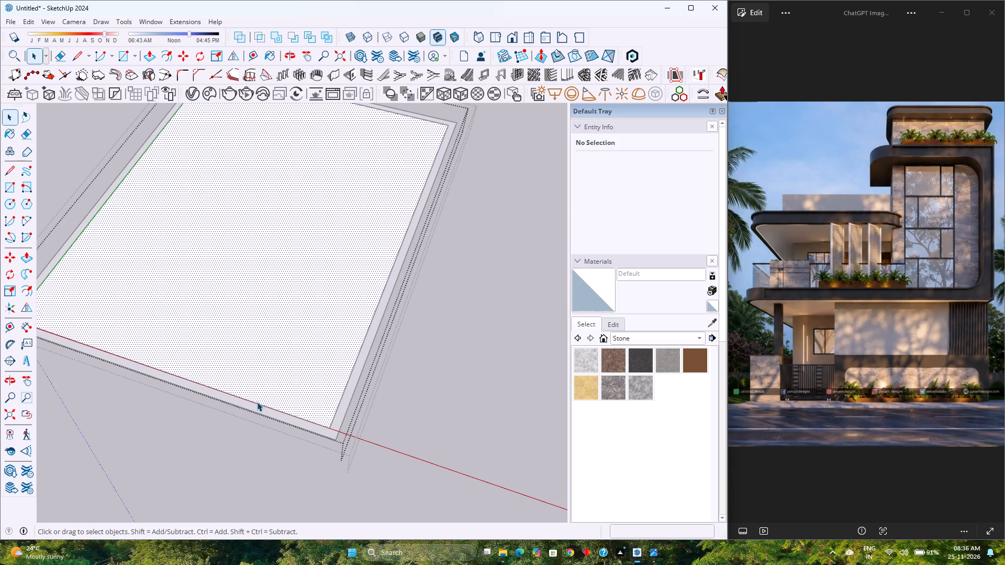
pyautogui.click(257, 404)
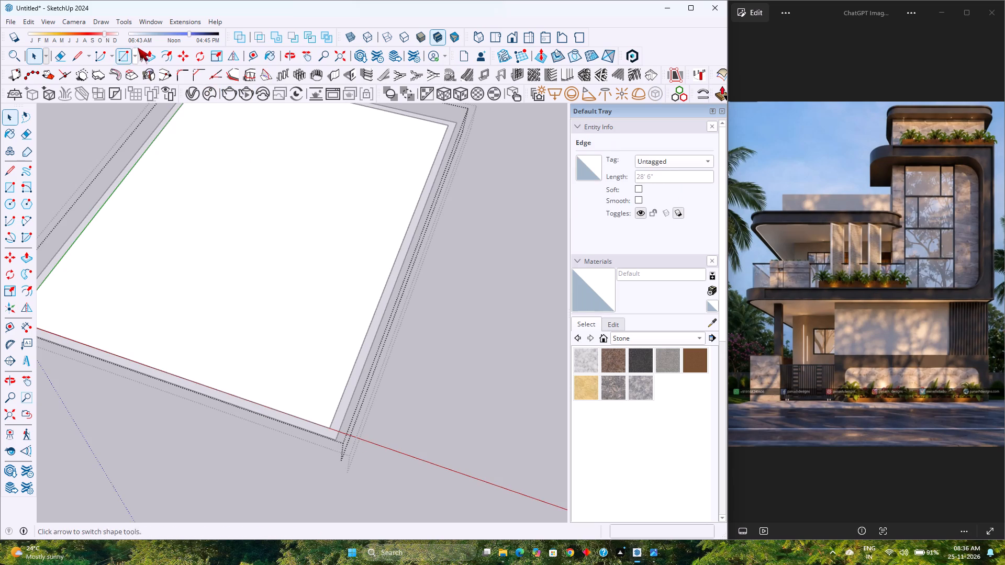
pyautogui.click(185, 55)
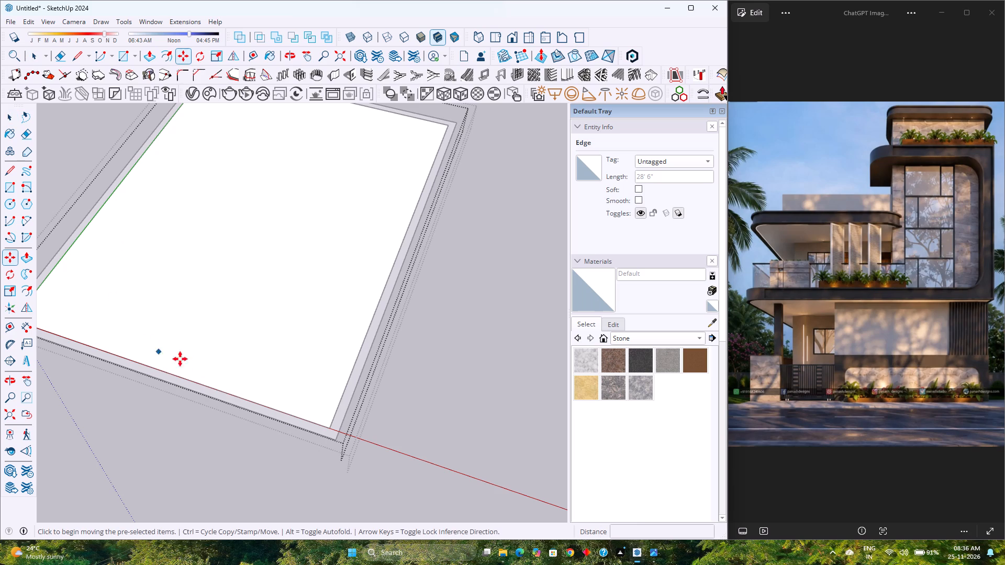
pyautogui.click(332, 427)
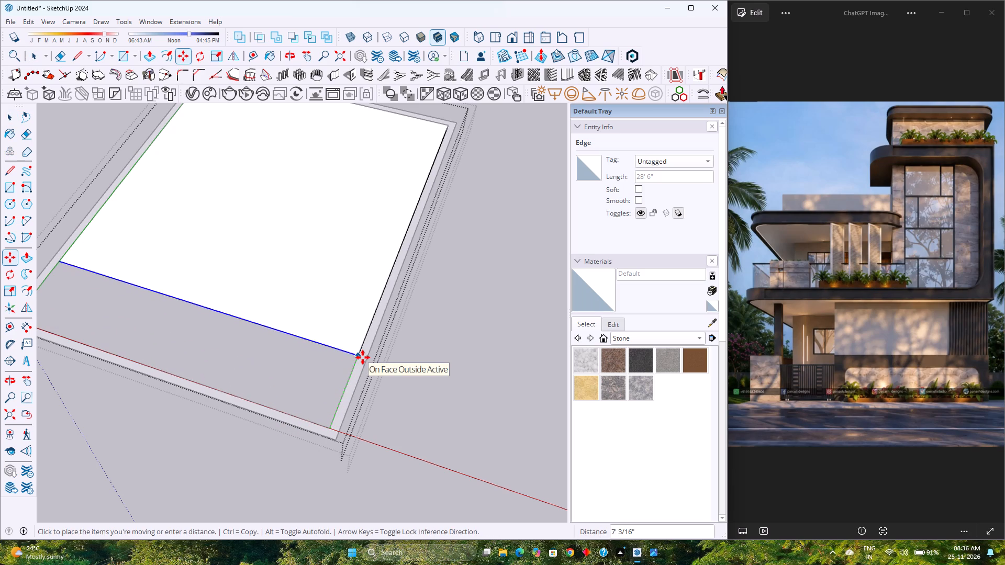
pyautogui.write("8'")
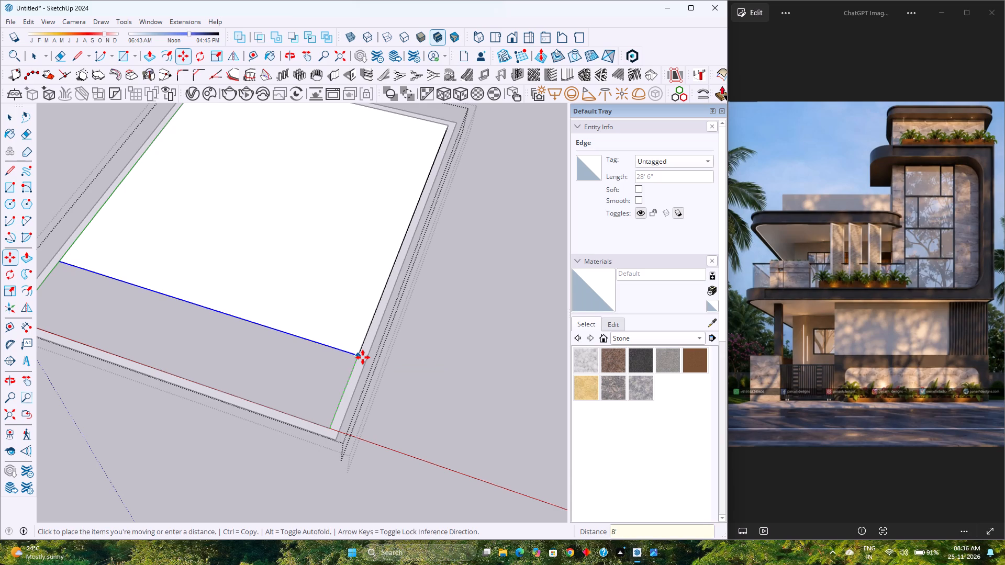
pyautogui.press('Return')
pyautogui.press('space')
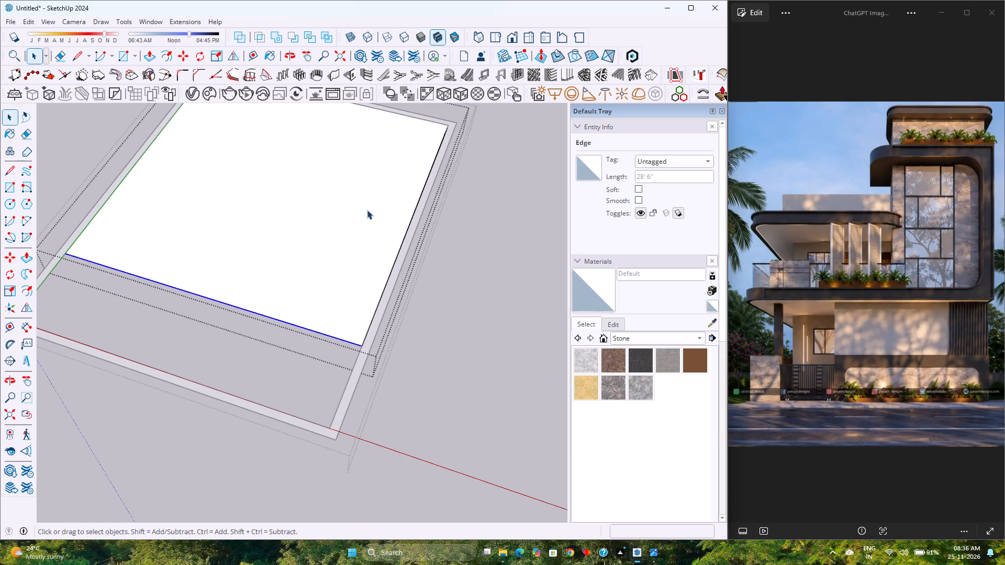
# Move the floor's long edge beside the green axis 3' inward along the red axis.
pyautogui.click(367, 326)
pyautogui.click(369, 325)
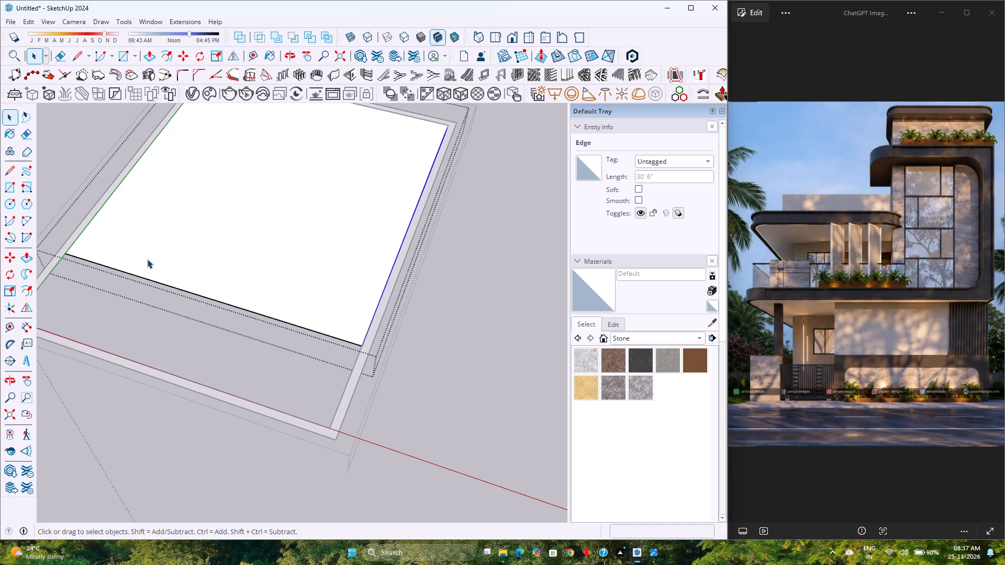
pyautogui.click(193, 232)
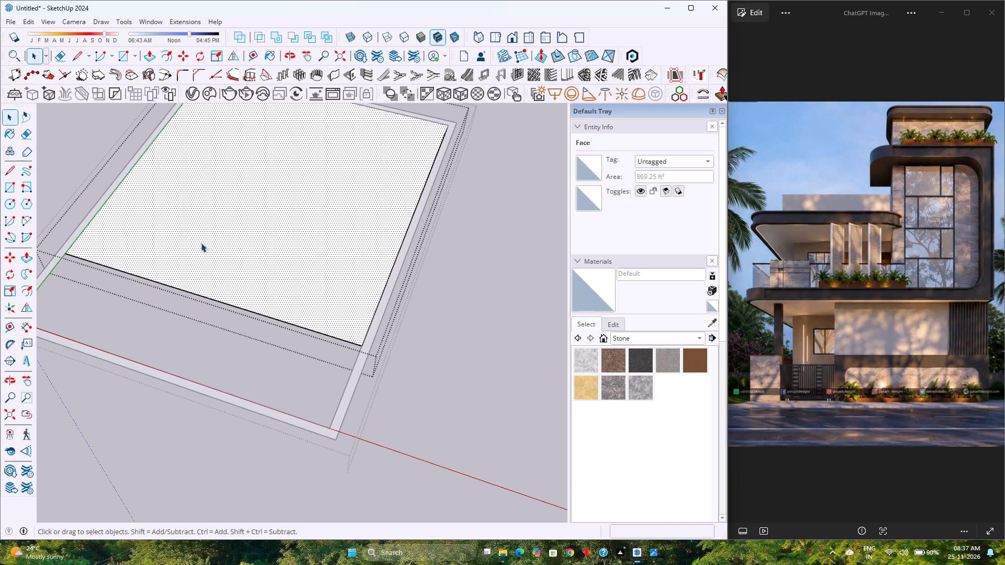
pyautogui.click(85, 231)
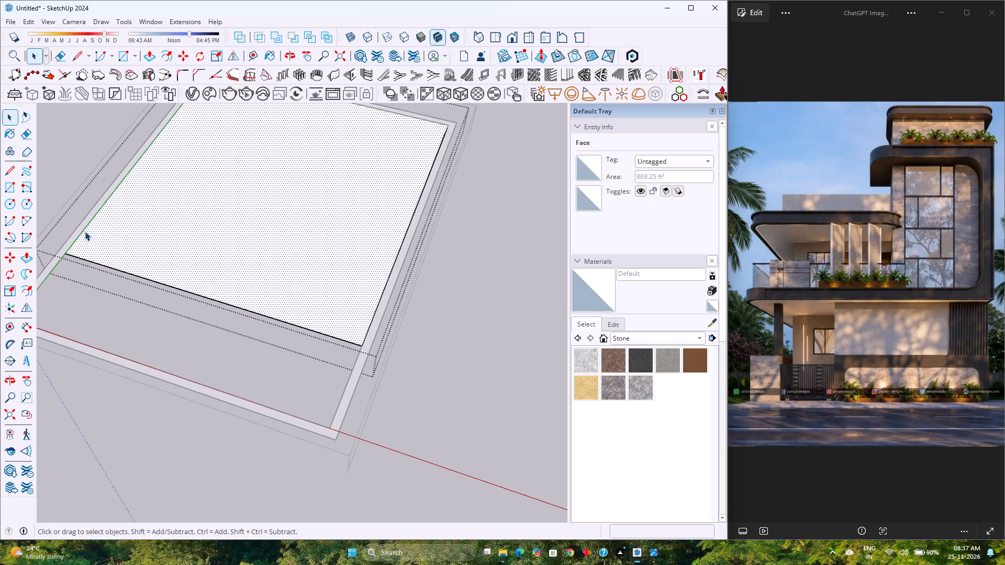
pyautogui.click(83, 230)
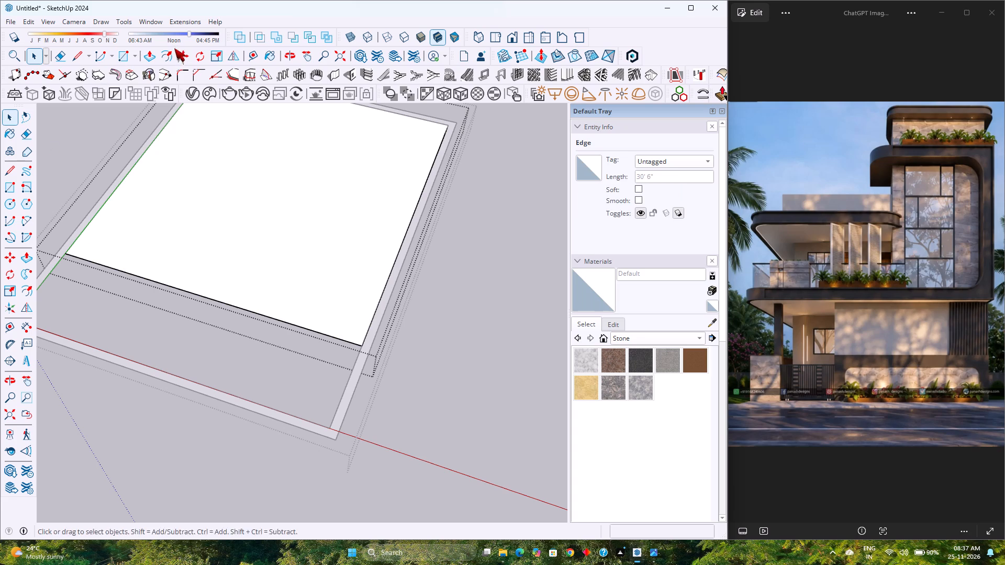
pyautogui.click(184, 54)
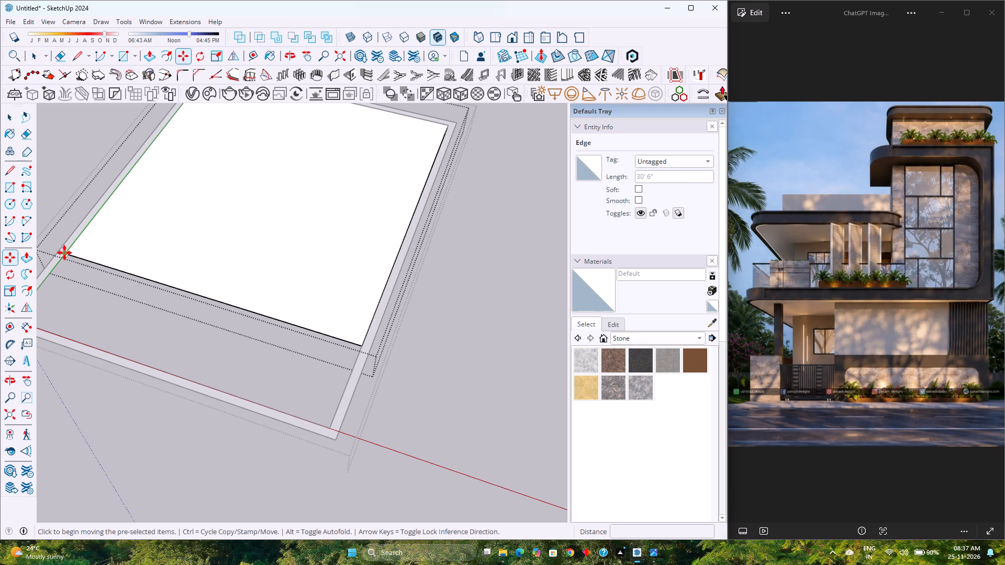
pyautogui.click(64, 253)
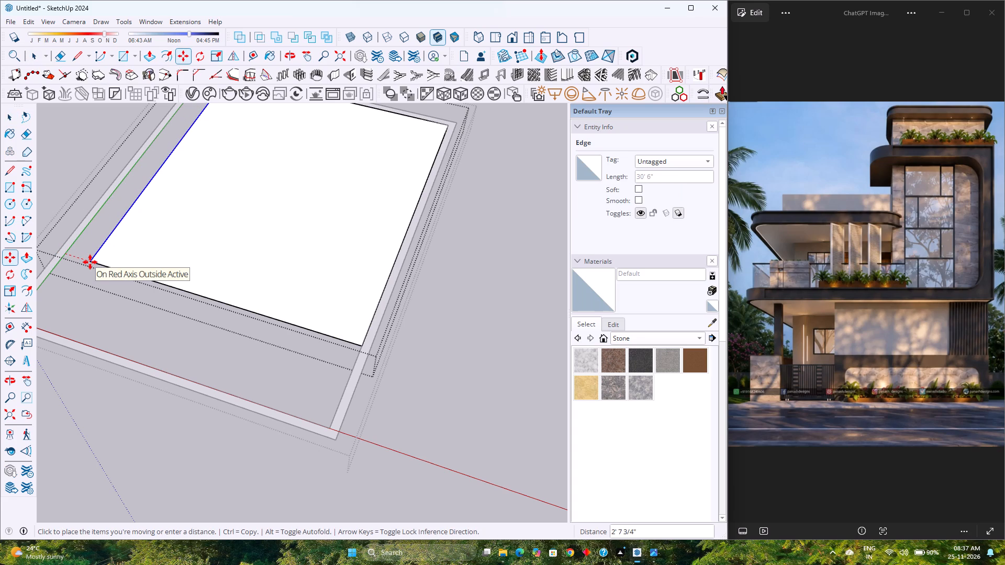
pyautogui.write("3'")
pyautogui.press('Return')
pyautogui.press('space')
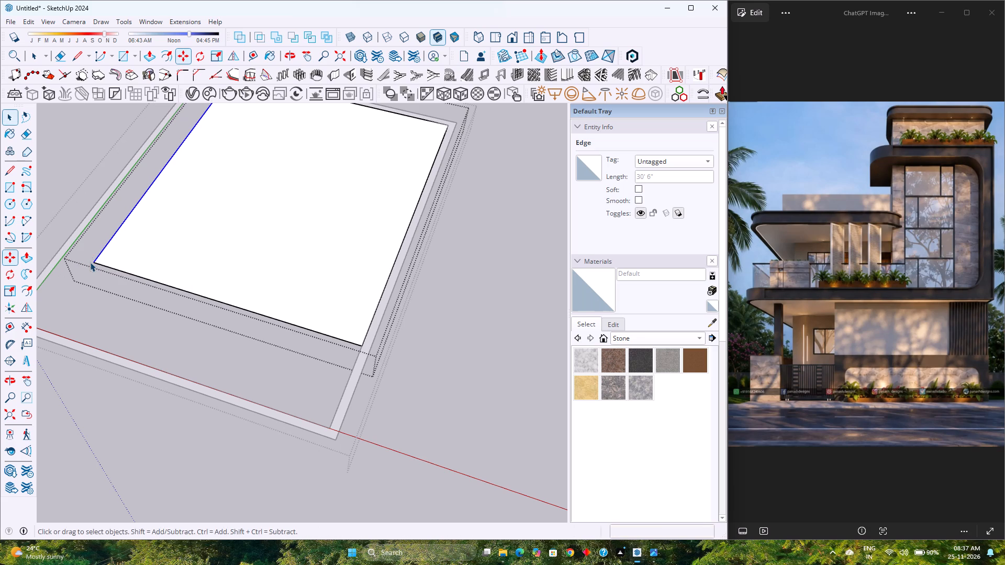
# Offset the reduced floor face's outline 9" inward to form the house wall strip.
pyautogui.scroll(-6, 193, 279)
pyautogui.scroll(2, 193, 279)
pyautogui.moveTo(193, 279); pyautogui.dragTo(214, 344, button='middle')
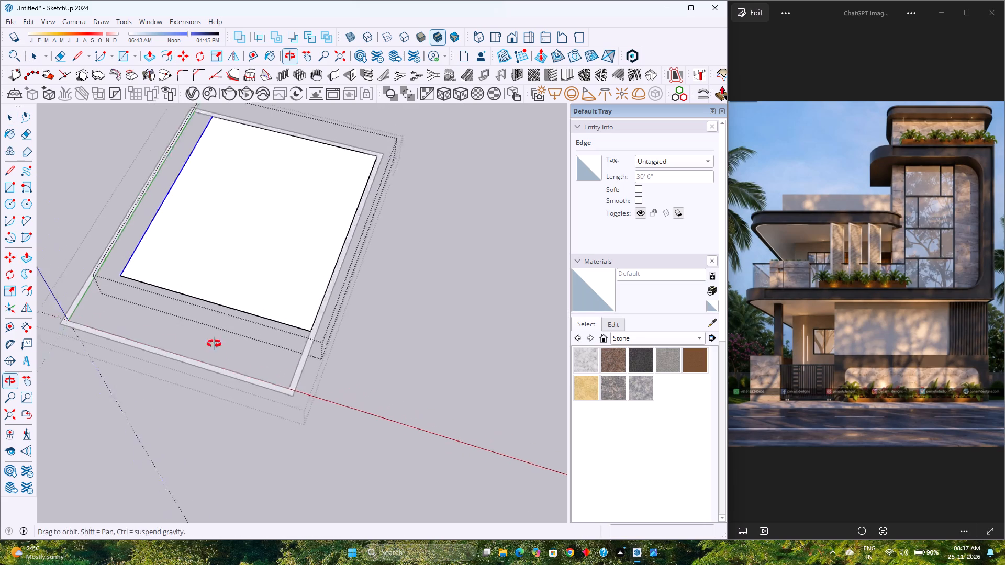
pyautogui.moveTo(214, 344); pyautogui.dragTo(216, 354, button='middle')
pyautogui.scroll(-4, 201, 324)
pyautogui.scroll(4, 50, 182)
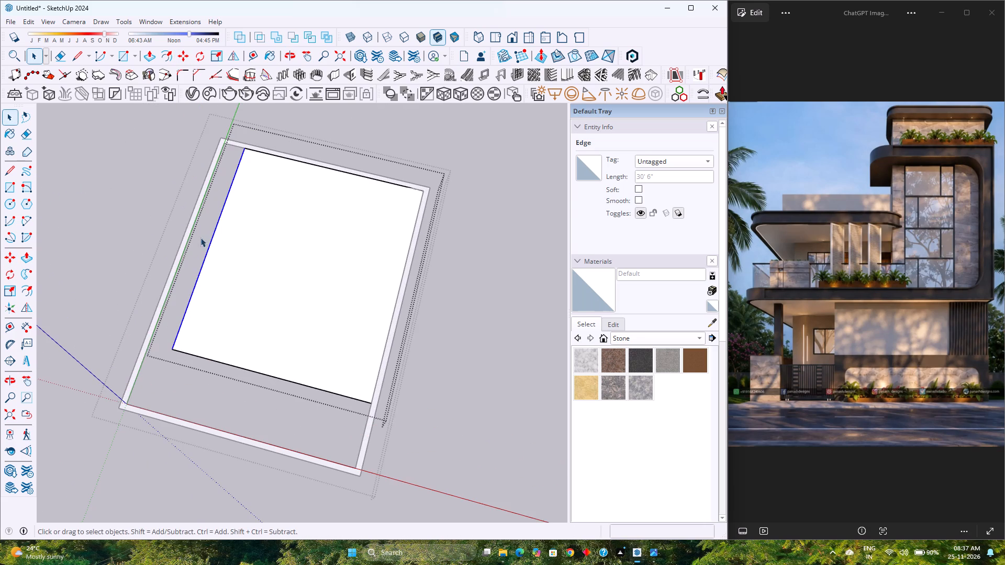
pyautogui.click(307, 267)
pyautogui.scroll(-5, 307, 267)
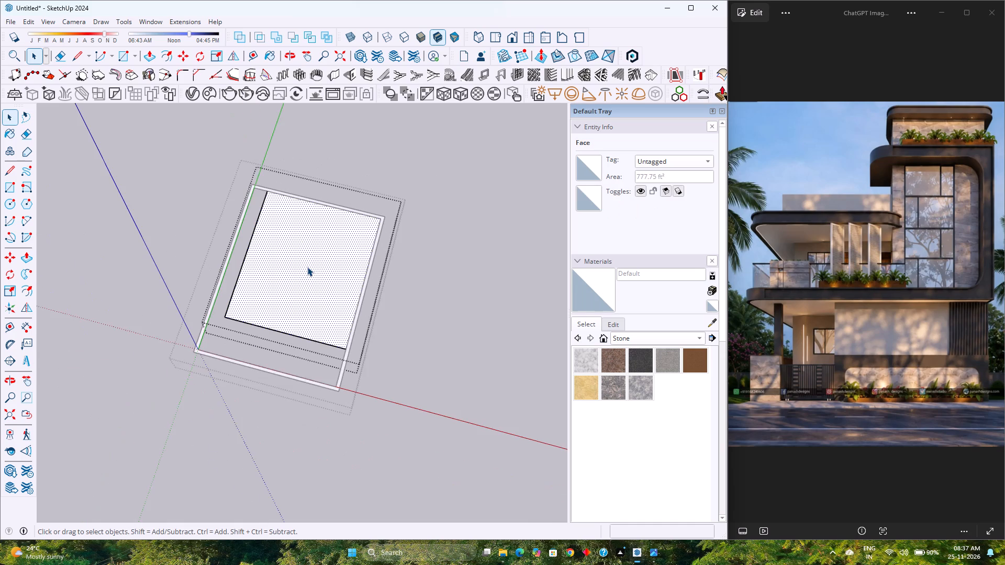
pyautogui.scroll(4, 307, 267)
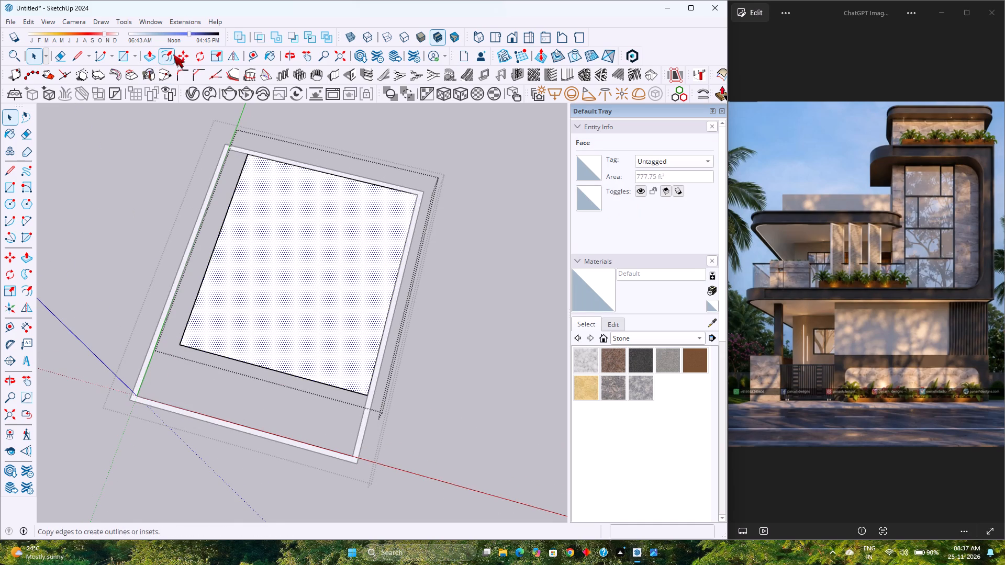
pyautogui.click(167, 57)
pyautogui.click(253, 236)
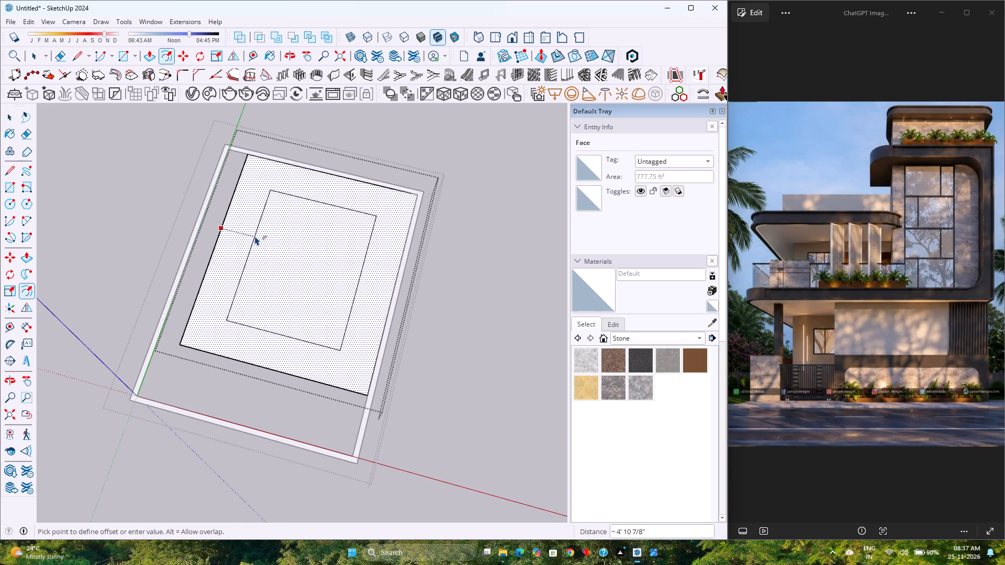
pyautogui.press('9')
pyautogui.press('Return')
pyautogui.press('space')
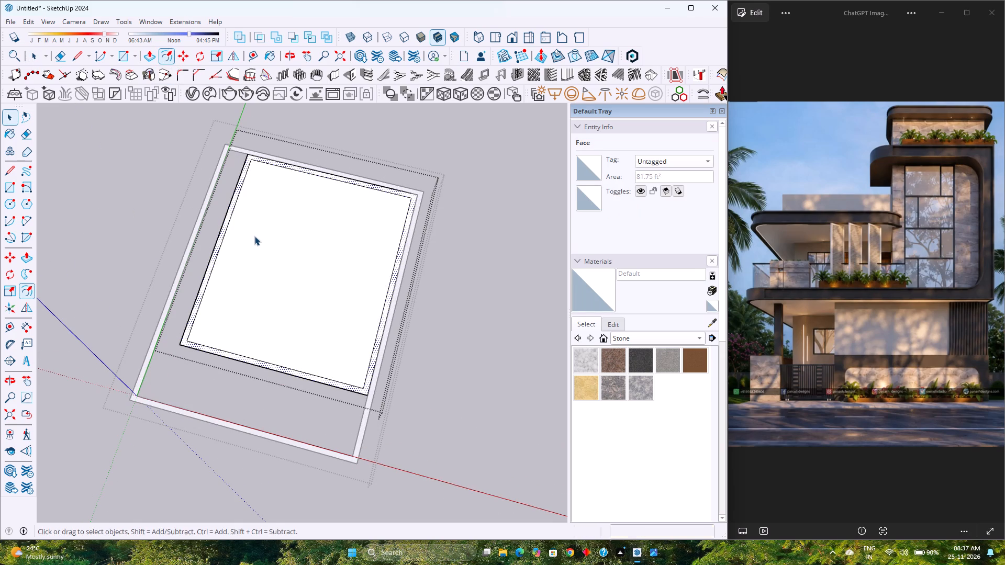
# Delete the face inside the new 9" wall outline and leave the nested group.
pyautogui.click(339, 243)
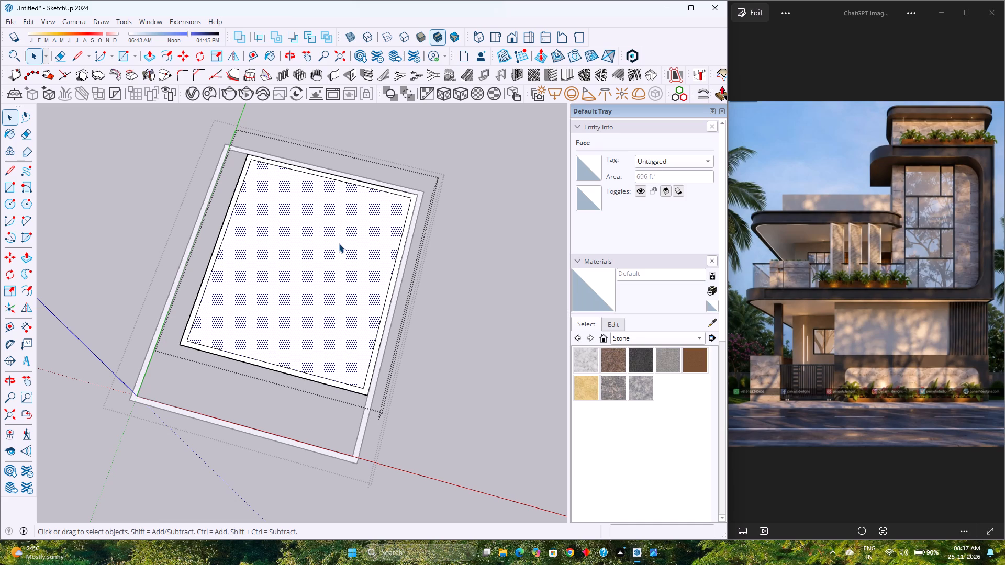
pyautogui.press('Delete')
pyautogui.click(453, 314)
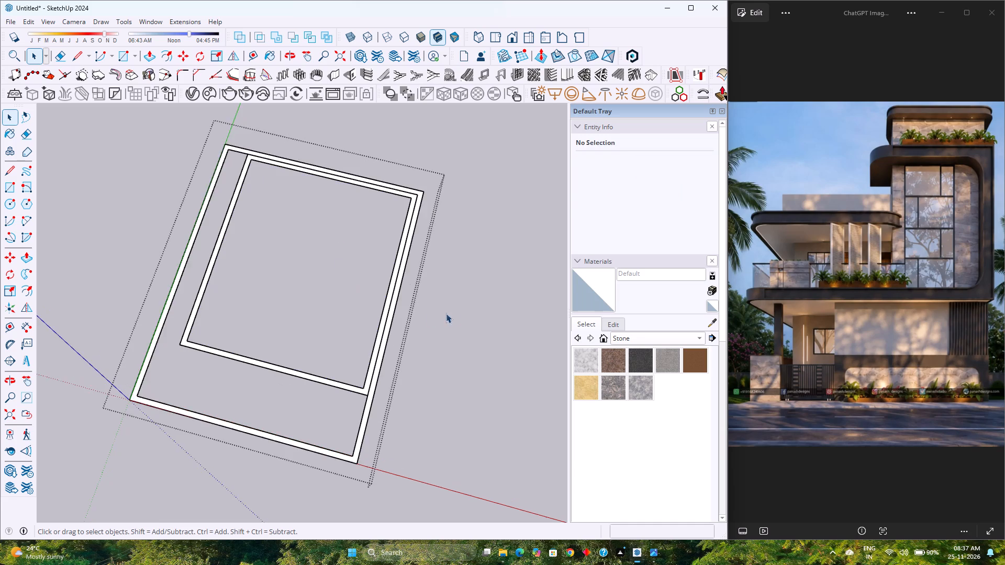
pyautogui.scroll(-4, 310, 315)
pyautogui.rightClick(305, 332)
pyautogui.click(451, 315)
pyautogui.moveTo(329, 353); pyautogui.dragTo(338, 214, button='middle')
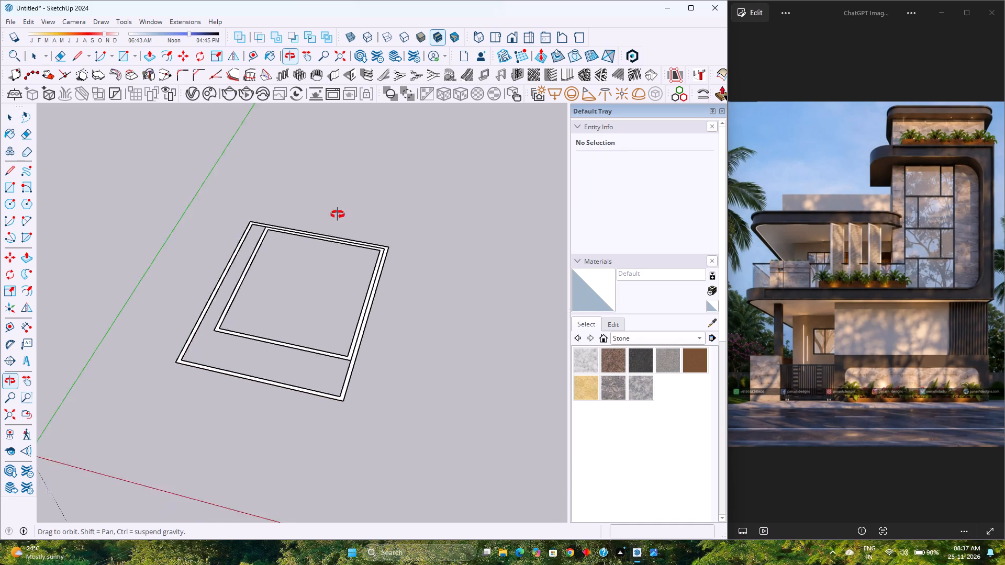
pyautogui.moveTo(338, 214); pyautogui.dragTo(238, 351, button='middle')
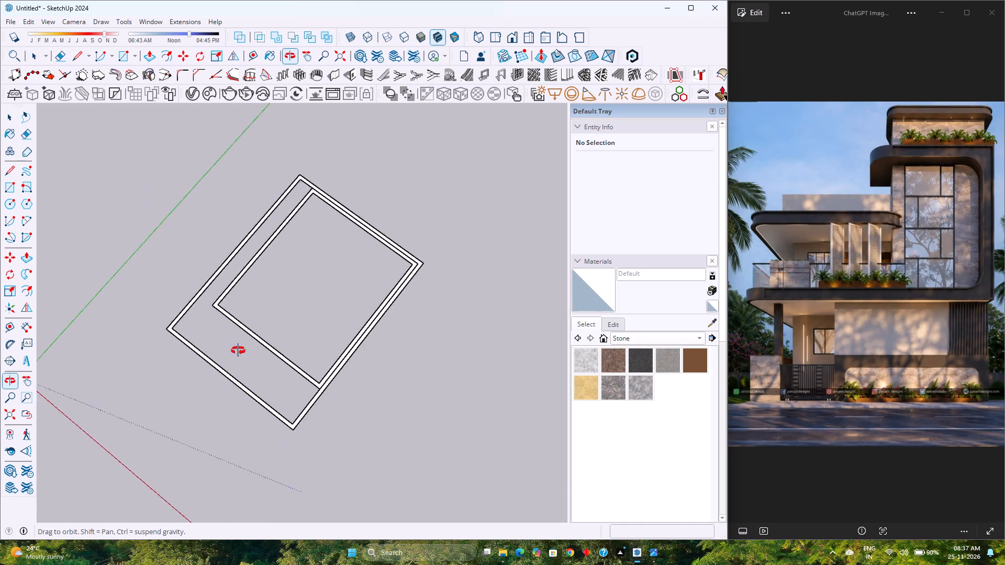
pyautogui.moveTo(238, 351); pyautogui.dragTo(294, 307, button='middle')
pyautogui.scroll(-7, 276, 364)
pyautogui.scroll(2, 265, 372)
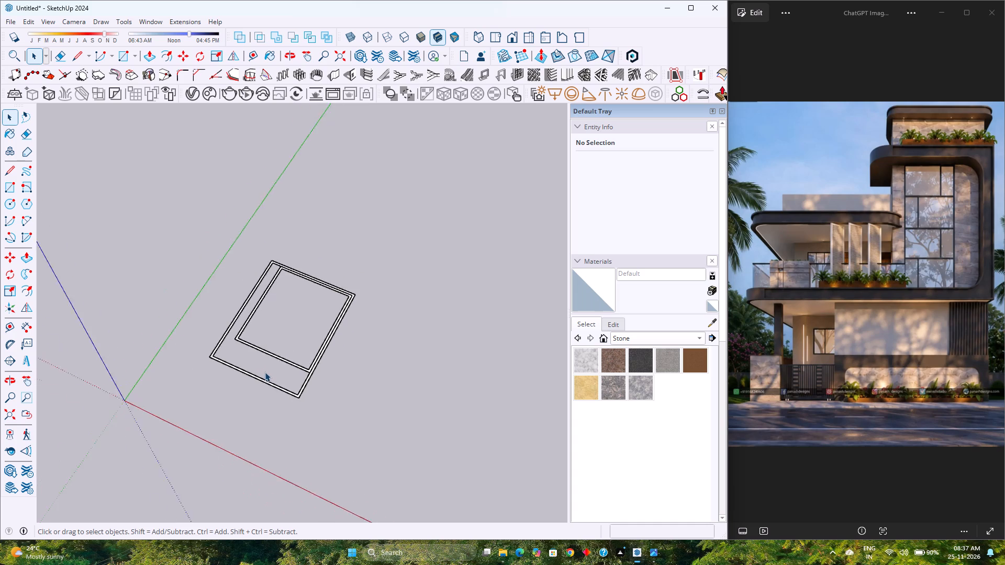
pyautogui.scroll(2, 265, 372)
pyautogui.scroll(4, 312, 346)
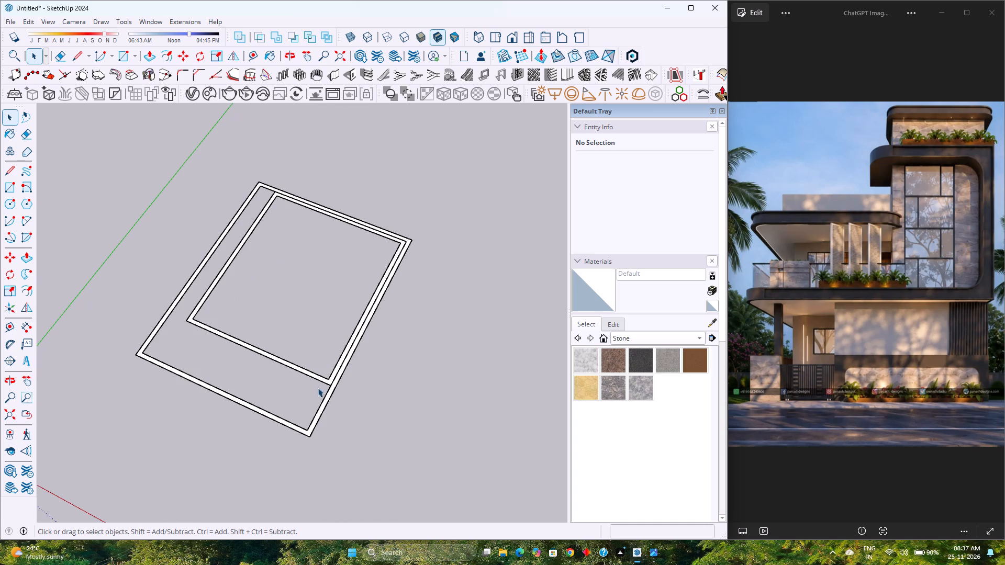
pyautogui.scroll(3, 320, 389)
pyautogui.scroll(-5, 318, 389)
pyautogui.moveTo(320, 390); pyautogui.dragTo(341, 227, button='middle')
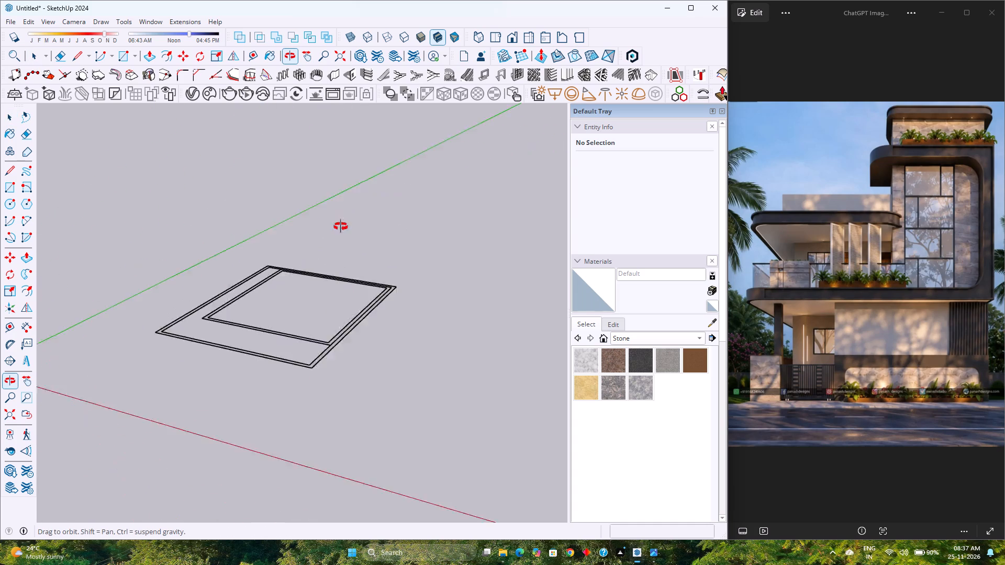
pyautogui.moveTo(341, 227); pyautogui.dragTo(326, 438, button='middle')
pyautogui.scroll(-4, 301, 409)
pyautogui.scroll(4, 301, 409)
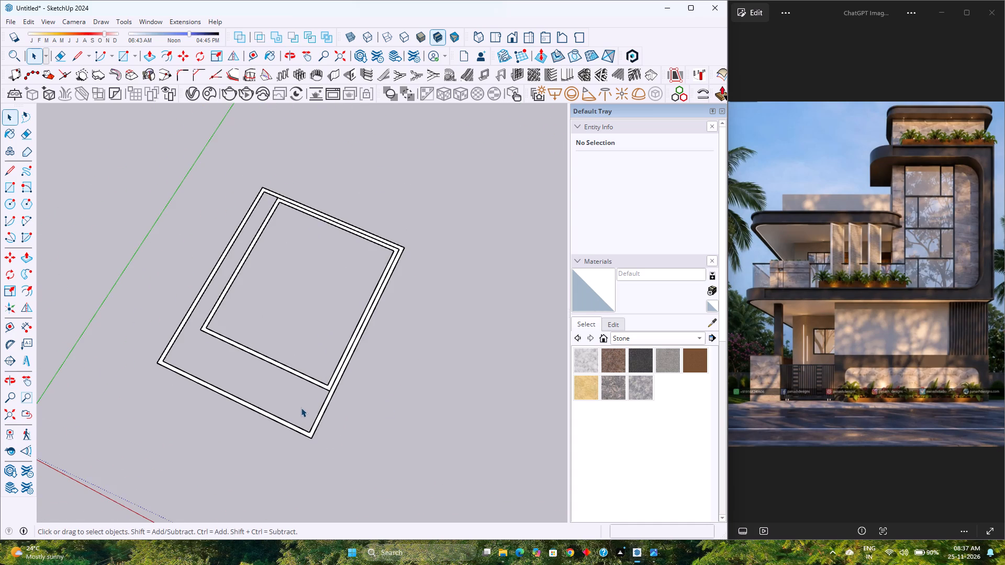
# Open the nested boundary wall group and Push/Pull its wall strip up to a height of 5'.
pyautogui.doubleClick(313, 427)
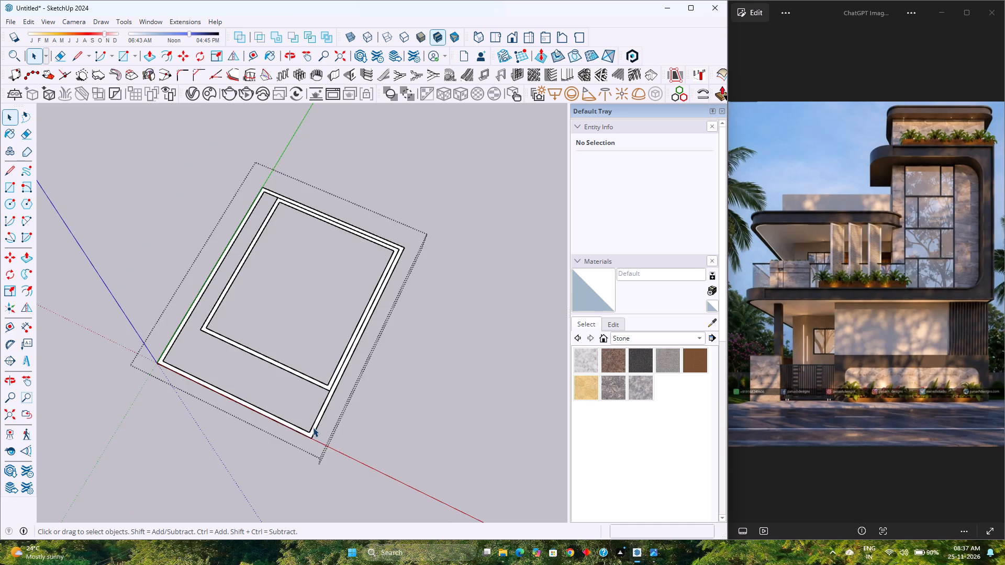
pyautogui.scroll(5, 313, 427)
pyautogui.click(316, 425)
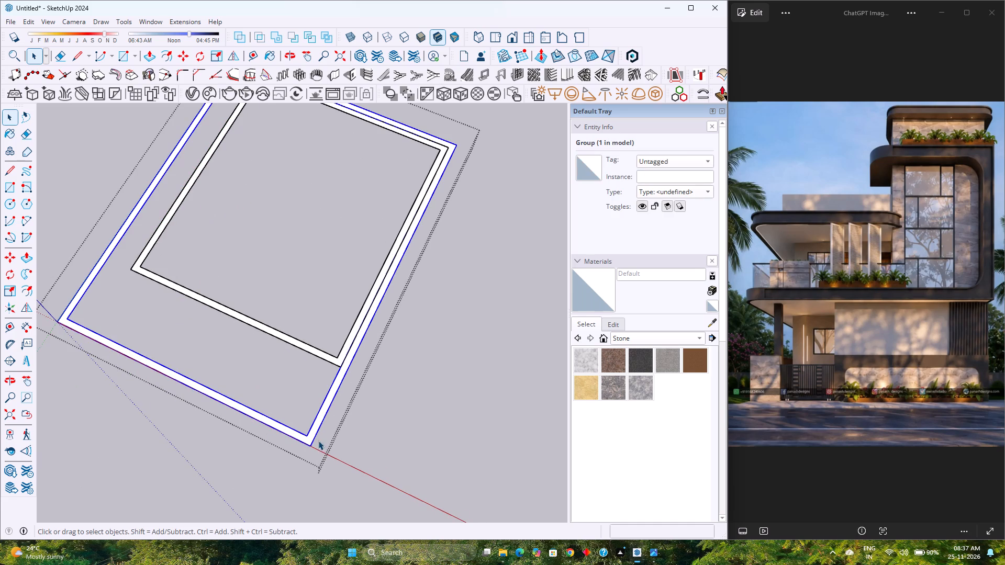
pyautogui.doubleClick(313, 431)
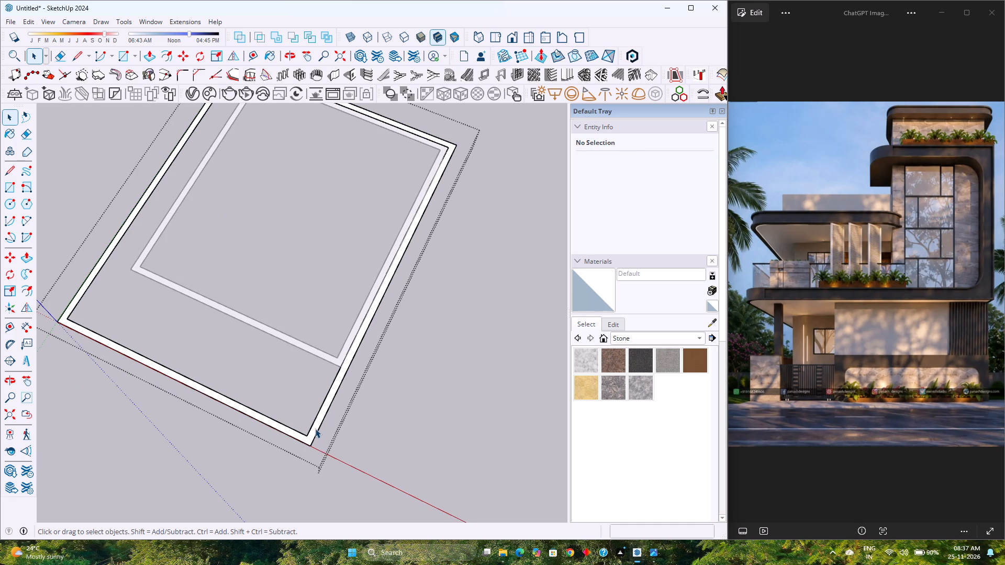
pyautogui.scroll(-5, 316, 426)
pyautogui.scroll(4, 316, 426)
pyautogui.scroll(-4, 316, 426)
pyautogui.scroll(4, 316, 426)
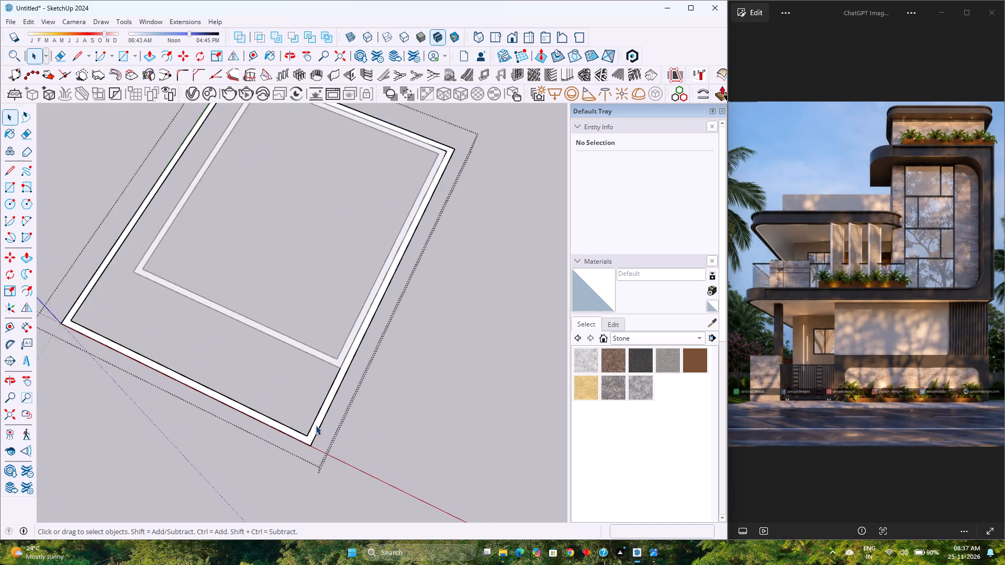
pyautogui.scroll(-4, 316, 425)
pyautogui.scroll(3, 316, 425)
pyautogui.scroll(-3, 316, 425)
pyautogui.scroll(4, 316, 425)
pyautogui.scroll(-4, 316, 425)
pyautogui.scroll(3, 316, 425)
pyautogui.scroll(-3, 316, 425)
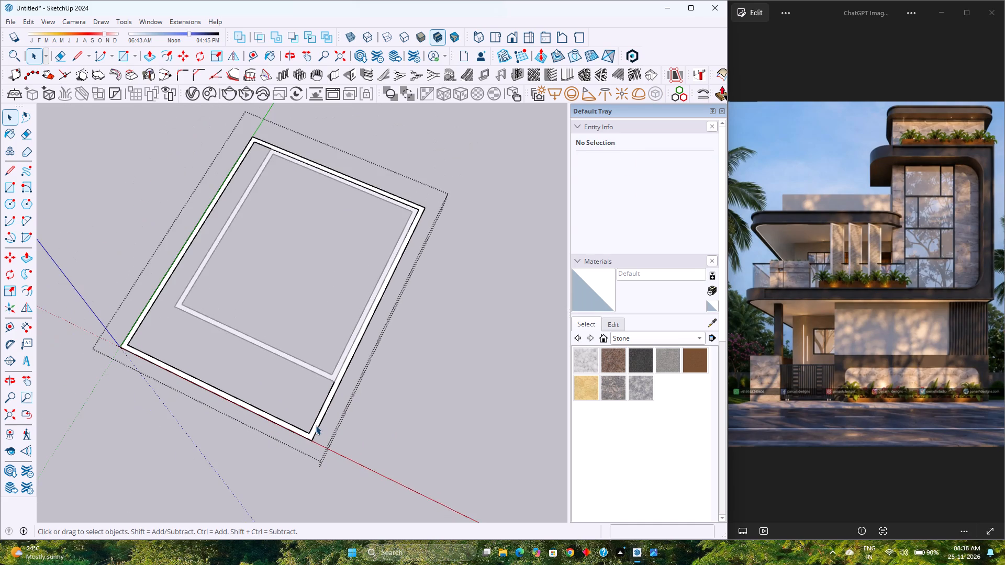
pyautogui.click(145, 54)
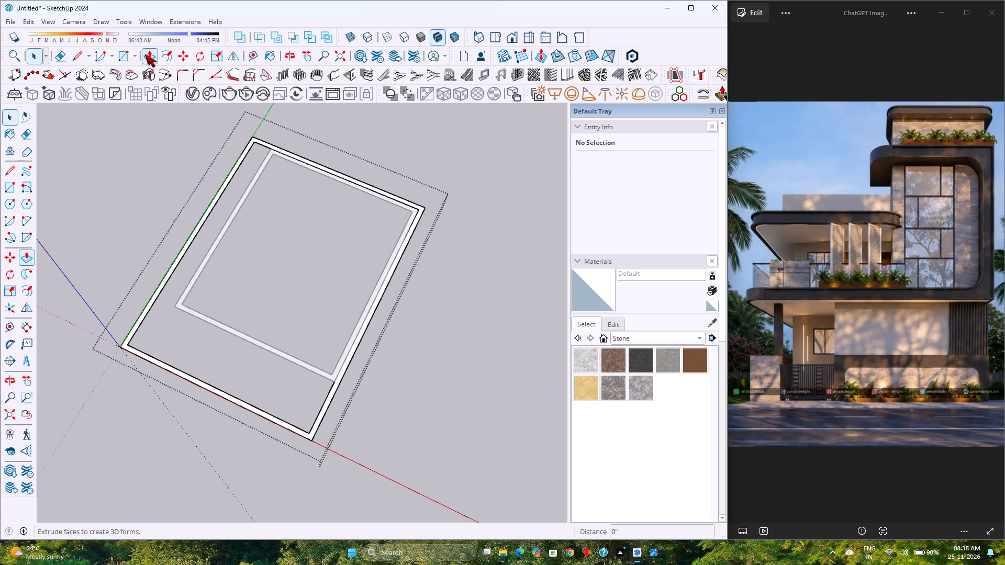
pyautogui.scroll(-5, 227, 291)
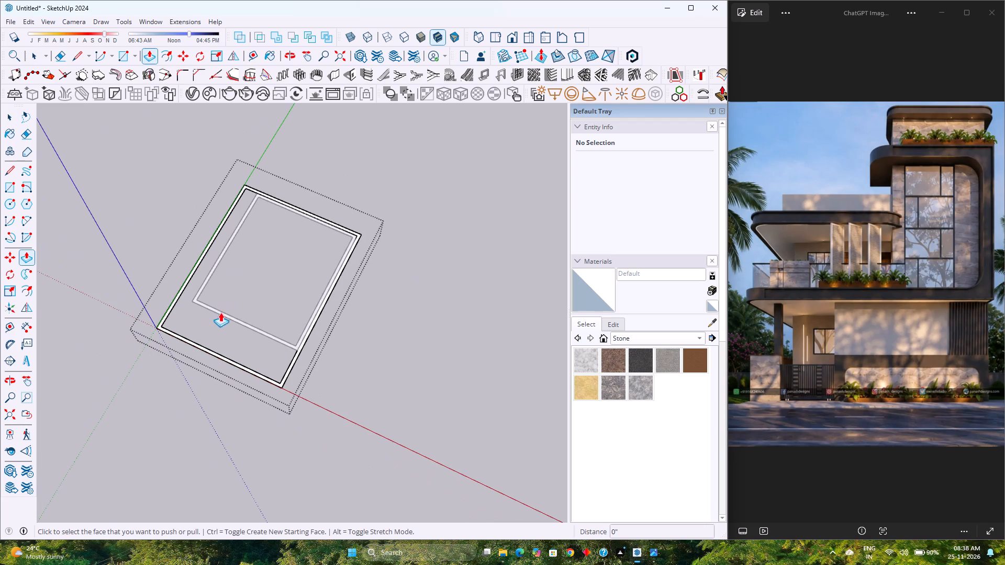
pyautogui.moveTo(221, 313); pyautogui.dragTo(275, 219, button='middle')
pyautogui.scroll(10, 286, 361)
pyautogui.click(319, 352)
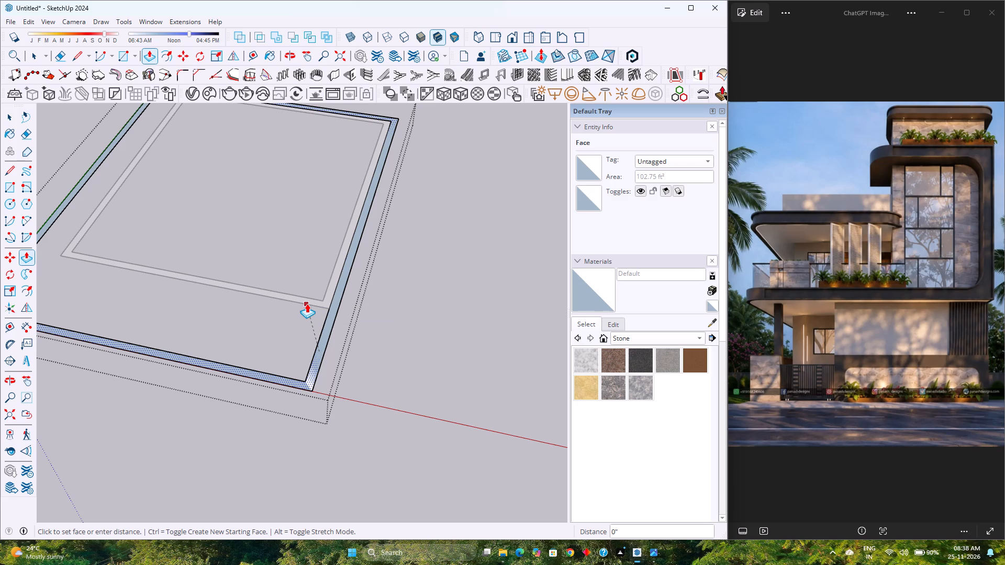
pyautogui.scroll(-2, 307, 303)
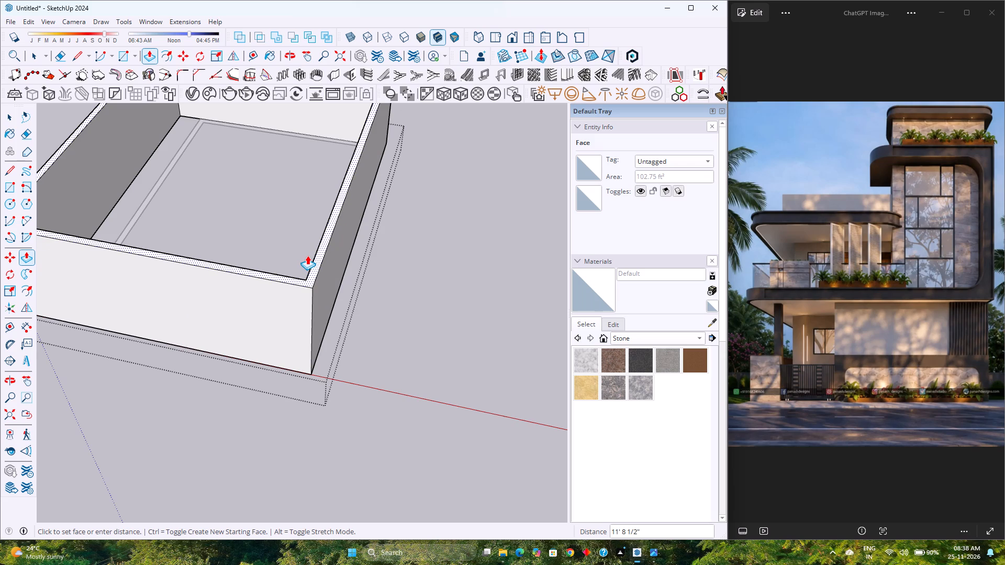
pyautogui.scroll(-4, 308, 257)
pyautogui.scroll(3, 308, 257)
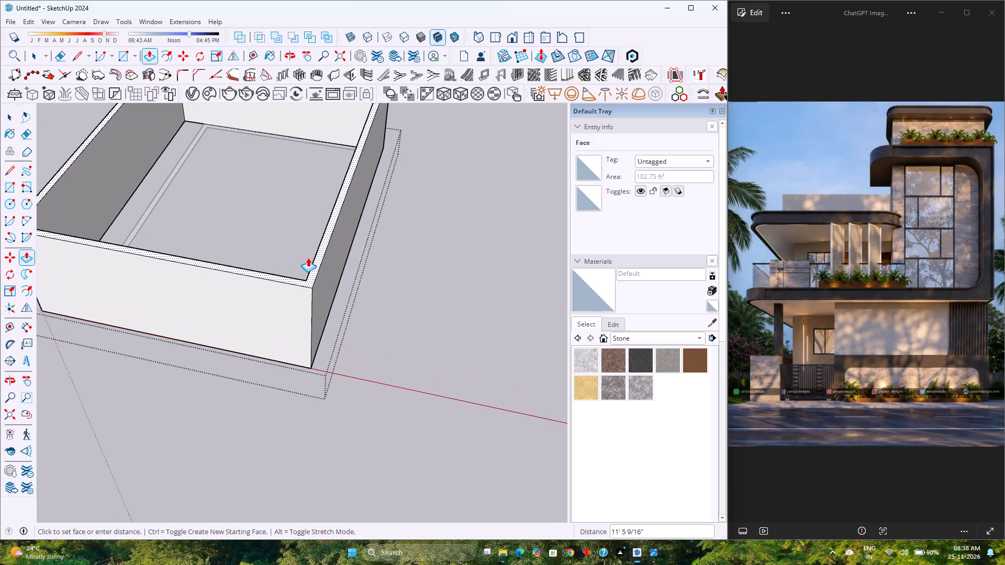
pyautogui.scroll(-4, 308, 257)
pyautogui.scroll(4, 308, 257)
pyautogui.scroll(-4, 308, 257)
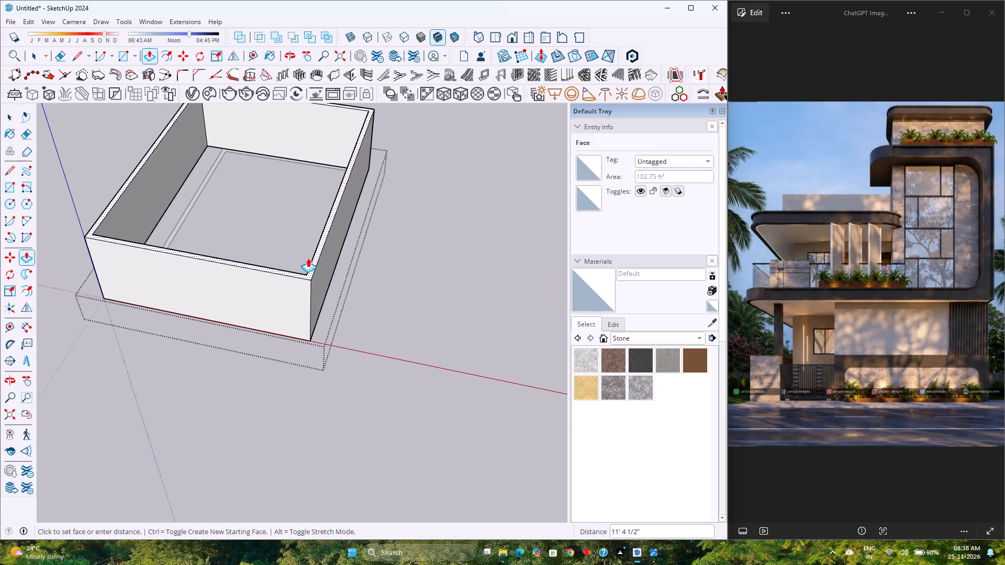
pyautogui.write("5'")
pyautogui.press('Return')
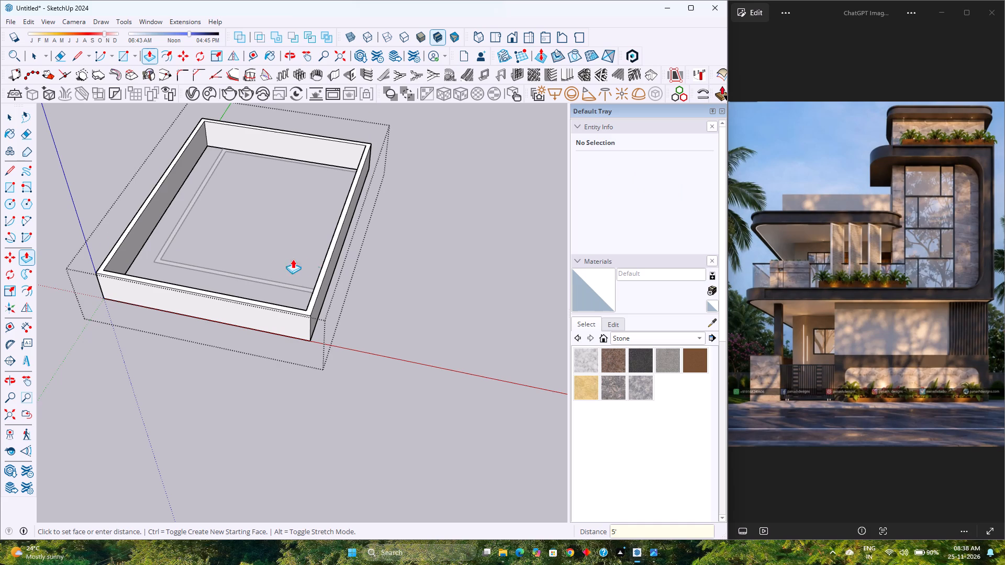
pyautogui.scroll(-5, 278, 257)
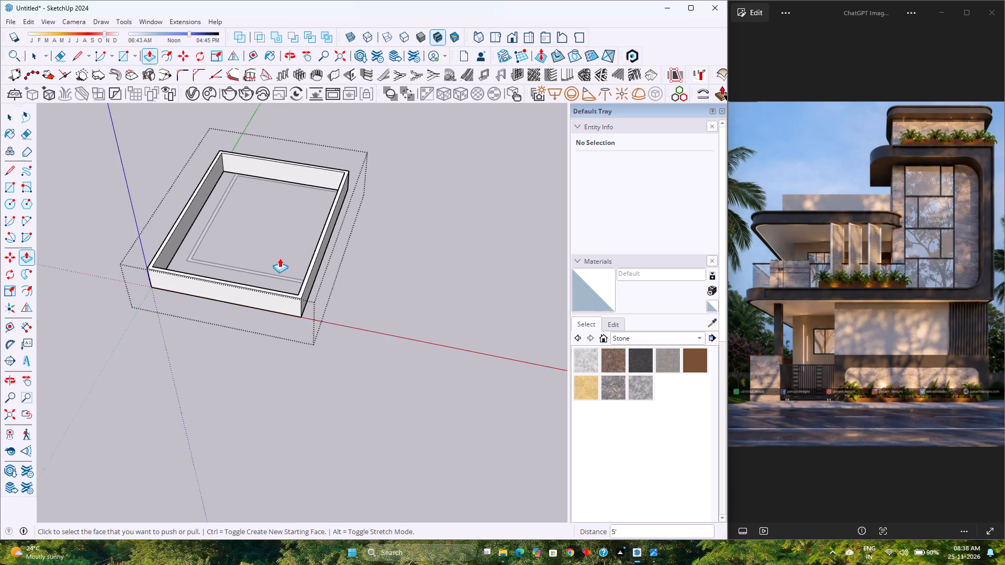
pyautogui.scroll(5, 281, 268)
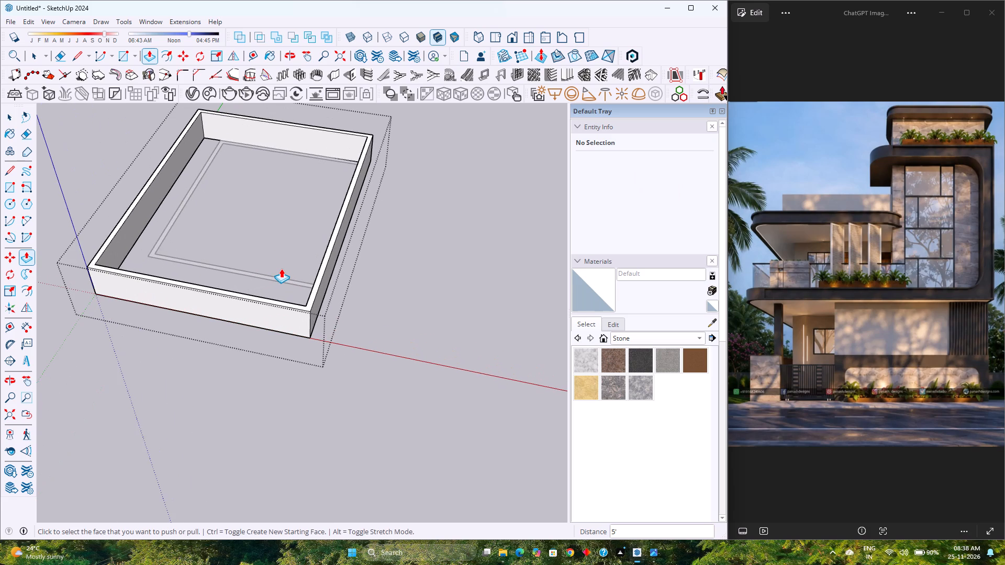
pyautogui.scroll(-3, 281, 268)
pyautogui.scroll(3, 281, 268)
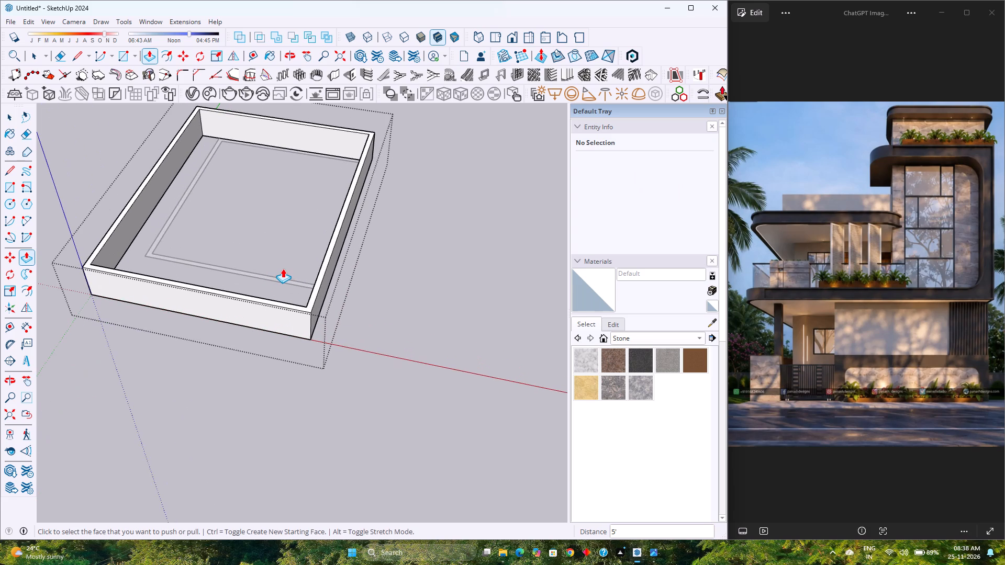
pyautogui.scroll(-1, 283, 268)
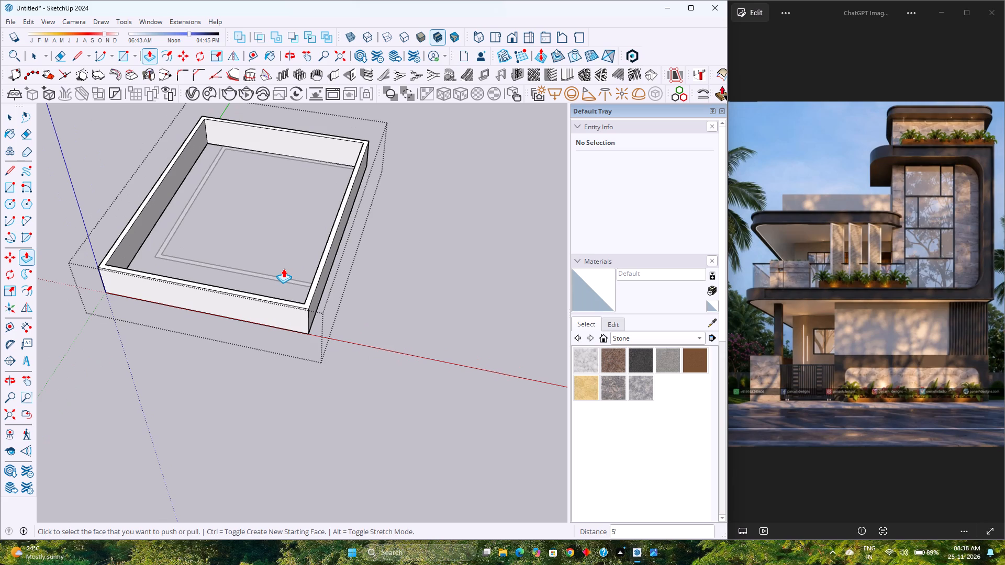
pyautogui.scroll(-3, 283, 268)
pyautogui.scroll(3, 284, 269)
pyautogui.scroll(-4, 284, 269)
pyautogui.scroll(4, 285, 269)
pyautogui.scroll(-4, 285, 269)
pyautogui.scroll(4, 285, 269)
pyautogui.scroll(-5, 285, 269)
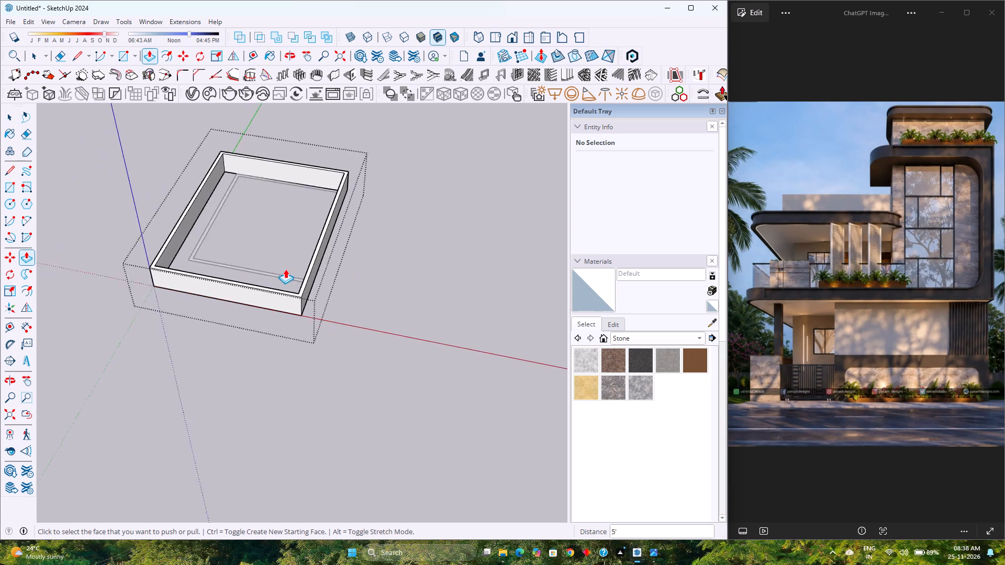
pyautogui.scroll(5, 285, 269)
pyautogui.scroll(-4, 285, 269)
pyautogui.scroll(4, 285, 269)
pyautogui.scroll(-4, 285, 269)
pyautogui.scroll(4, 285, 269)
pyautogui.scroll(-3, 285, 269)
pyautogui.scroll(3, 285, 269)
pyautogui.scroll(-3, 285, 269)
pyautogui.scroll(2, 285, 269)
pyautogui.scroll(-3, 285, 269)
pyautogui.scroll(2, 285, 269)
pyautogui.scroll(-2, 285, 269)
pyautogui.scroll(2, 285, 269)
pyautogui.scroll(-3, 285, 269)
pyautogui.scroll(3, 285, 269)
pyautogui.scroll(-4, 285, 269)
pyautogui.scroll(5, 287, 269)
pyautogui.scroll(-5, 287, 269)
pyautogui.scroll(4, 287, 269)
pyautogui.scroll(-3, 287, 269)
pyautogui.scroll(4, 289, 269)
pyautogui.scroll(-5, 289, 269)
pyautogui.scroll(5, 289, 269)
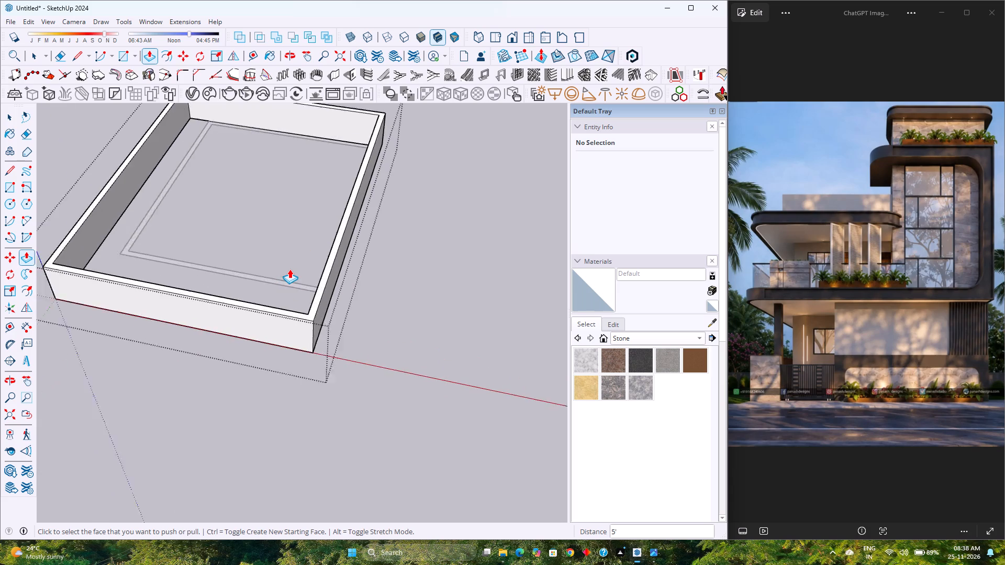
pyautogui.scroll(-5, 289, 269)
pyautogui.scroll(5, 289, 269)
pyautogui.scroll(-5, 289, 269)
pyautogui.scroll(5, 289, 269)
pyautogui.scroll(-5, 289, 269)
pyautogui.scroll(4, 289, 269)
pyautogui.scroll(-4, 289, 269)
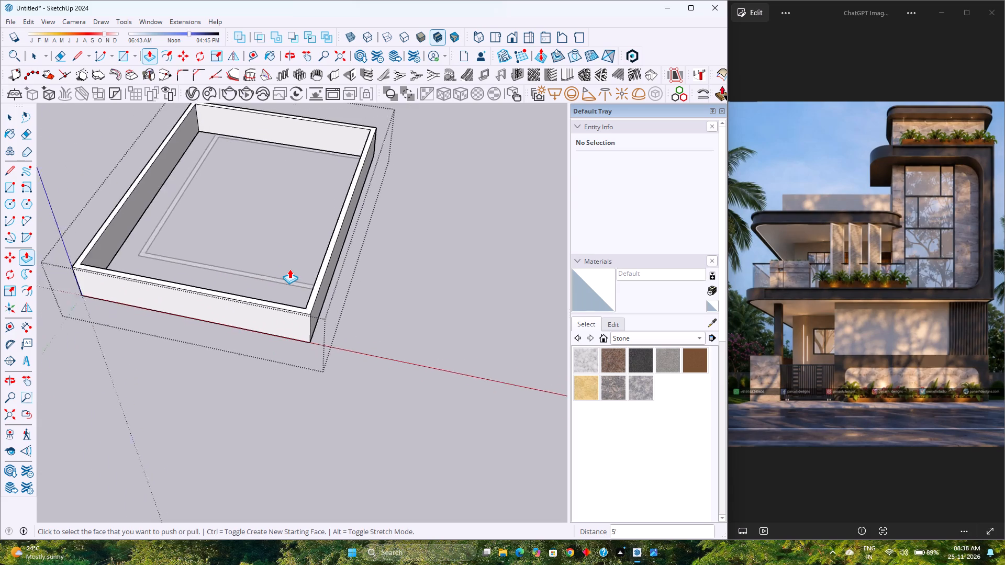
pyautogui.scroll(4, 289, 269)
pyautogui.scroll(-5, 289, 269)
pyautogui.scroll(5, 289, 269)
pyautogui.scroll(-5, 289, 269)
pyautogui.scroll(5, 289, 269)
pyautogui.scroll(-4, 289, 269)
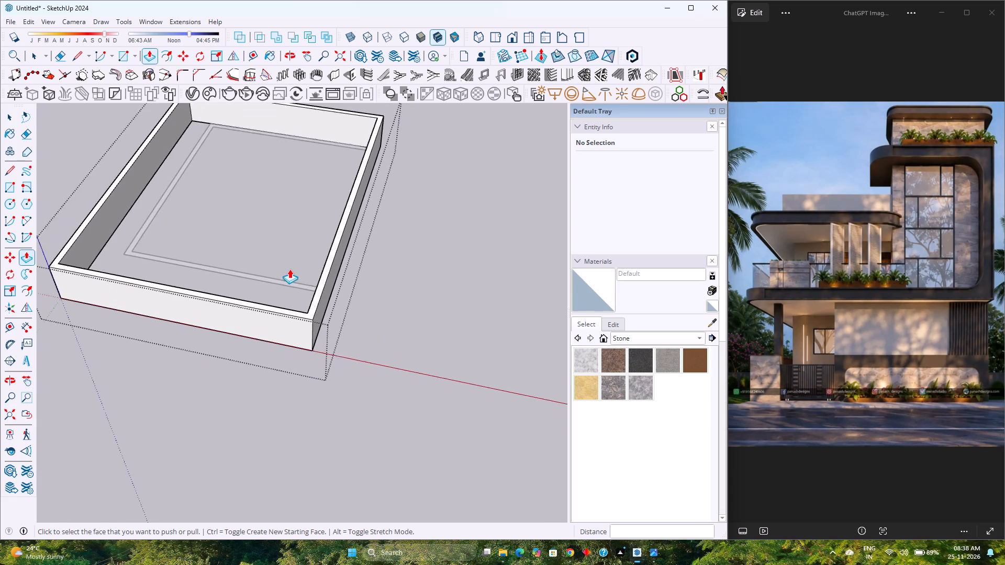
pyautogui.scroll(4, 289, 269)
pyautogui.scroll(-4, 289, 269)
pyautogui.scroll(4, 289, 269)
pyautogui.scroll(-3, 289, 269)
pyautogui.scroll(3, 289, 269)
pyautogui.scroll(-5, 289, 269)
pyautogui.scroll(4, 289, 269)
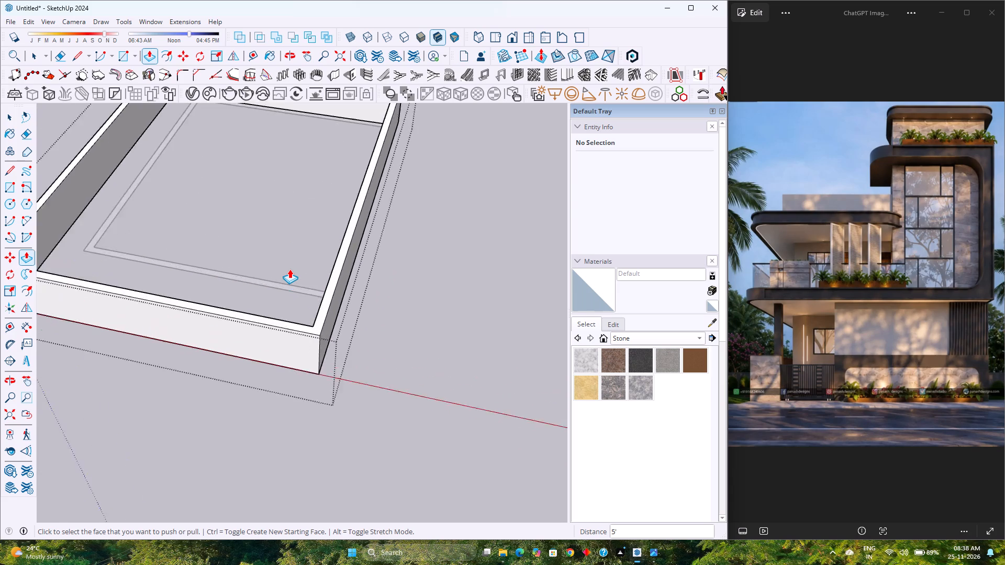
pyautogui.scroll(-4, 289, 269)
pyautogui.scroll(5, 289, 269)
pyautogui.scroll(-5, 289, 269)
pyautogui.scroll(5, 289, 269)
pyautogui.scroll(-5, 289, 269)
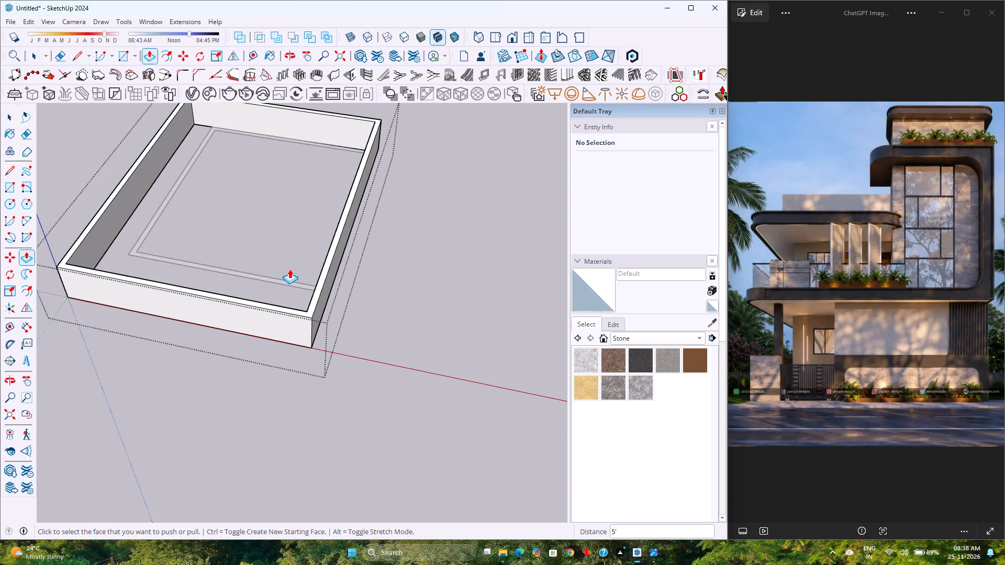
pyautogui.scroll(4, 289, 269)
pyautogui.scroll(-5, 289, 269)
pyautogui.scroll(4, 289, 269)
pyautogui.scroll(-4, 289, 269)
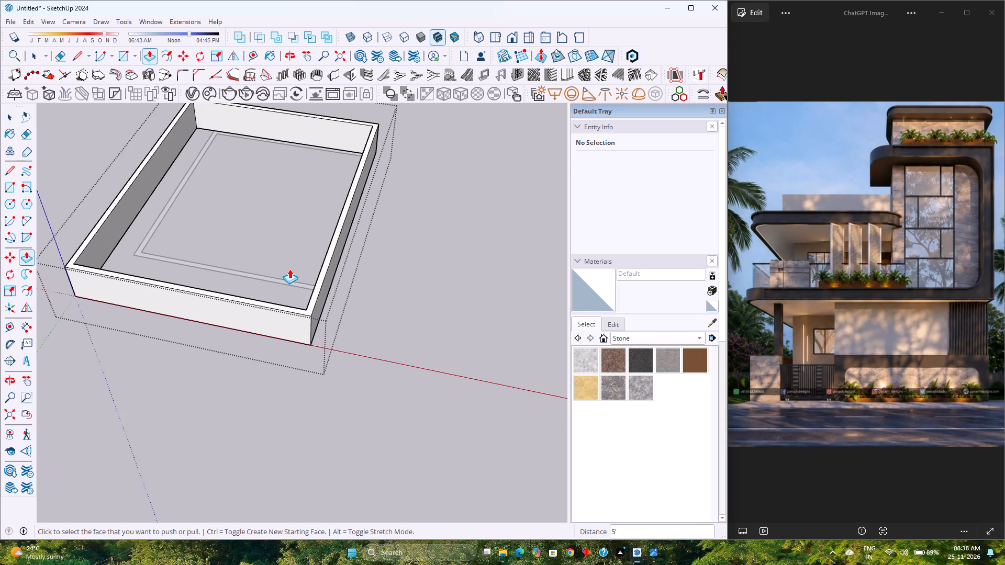
# Switch from the boundary wall group to the inner house wall group, Push/Pull its wall strip up 10', and leave that group.
pyautogui.press('space')
pyautogui.click(423, 347)
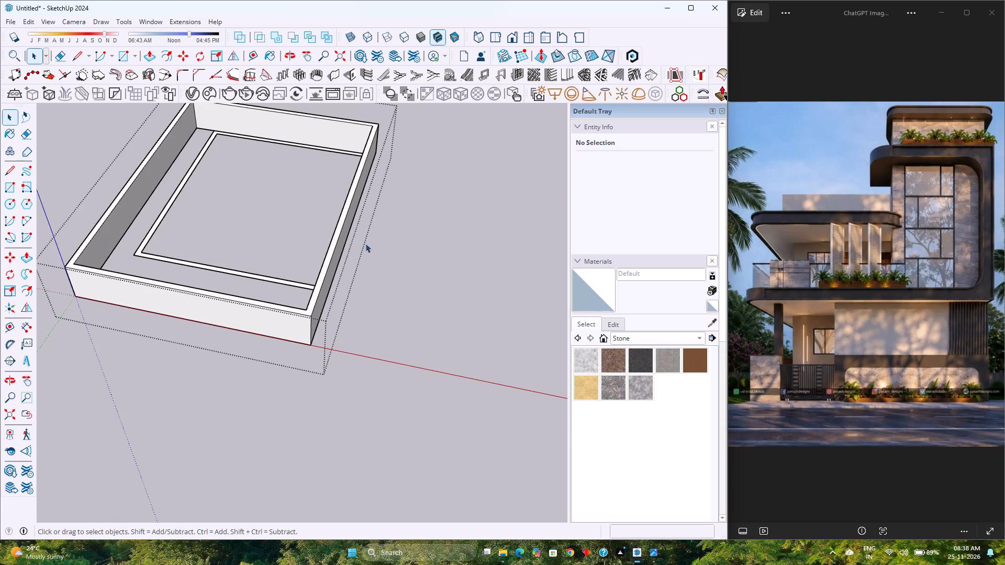
pyautogui.doubleClick(272, 279)
pyautogui.scroll(4, 272, 279)
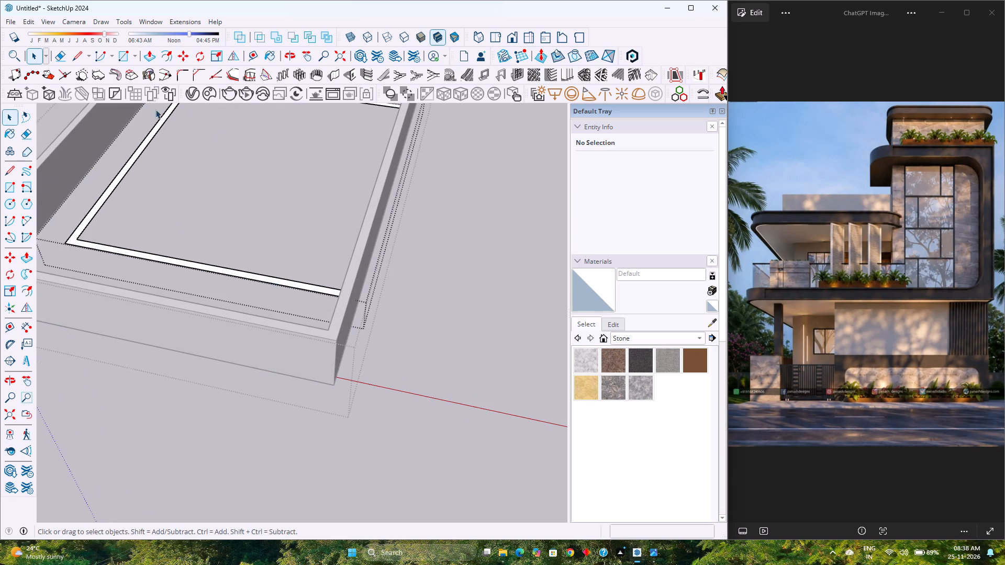
pyautogui.click(149, 55)
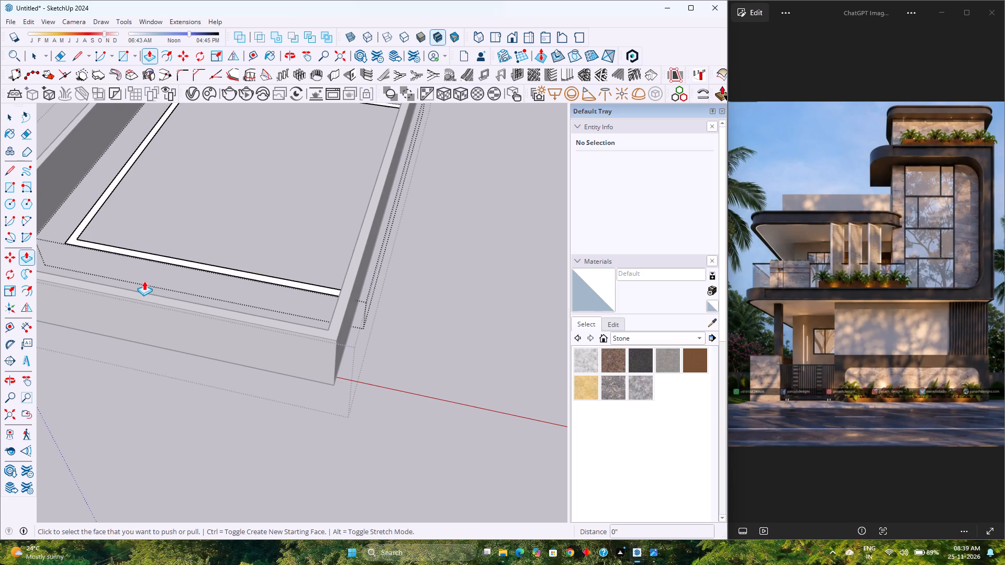
pyautogui.click(107, 249)
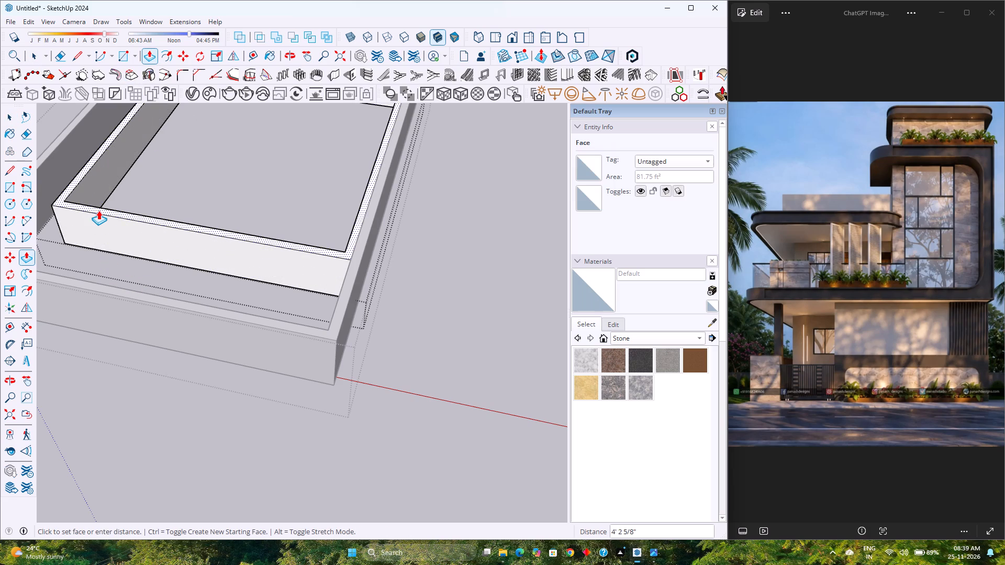
pyautogui.write("10'")
pyautogui.press('Return')
pyautogui.scroll(-5, 106, 194)
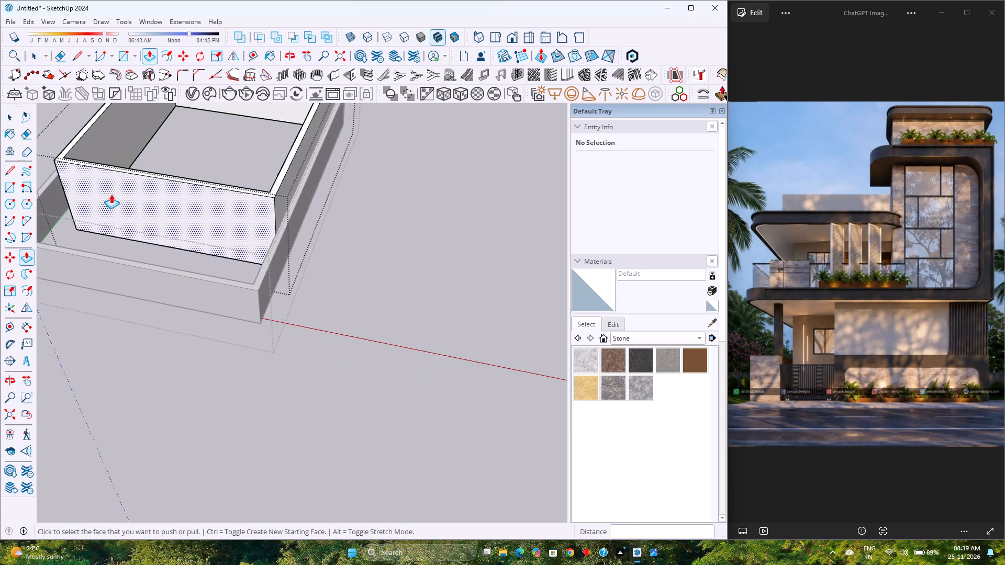
pyautogui.scroll(-2, 116, 194)
pyautogui.moveTo(134, 204); pyautogui.dragTo(397, 136, button='middle')
pyautogui.scroll(-3, 398, 144)
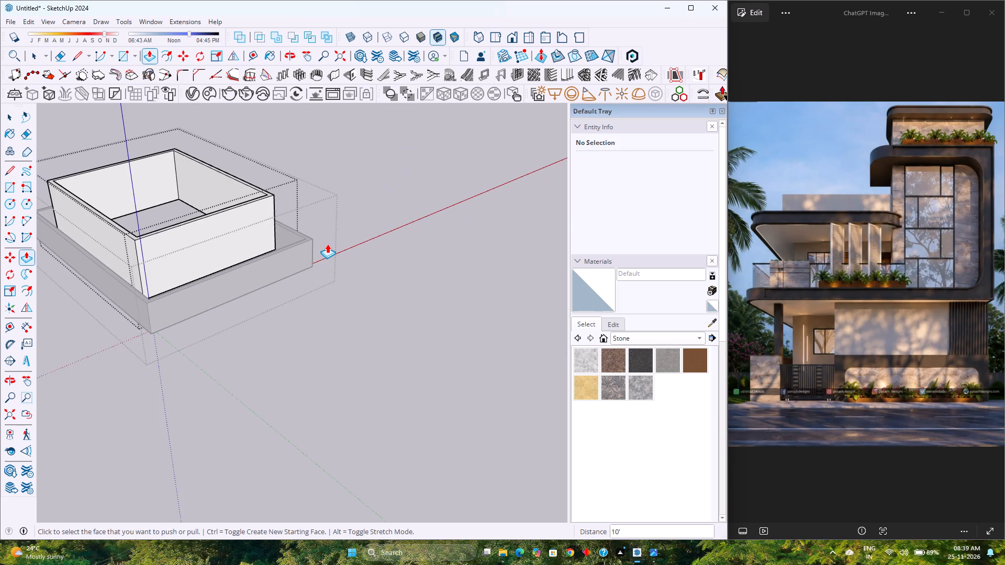
pyautogui.press('space')
pyautogui.click(430, 291)
# Switch to the front view and examine the front of the boundary wall and house walls.
pyautogui.scroll(-5, 431, 291)
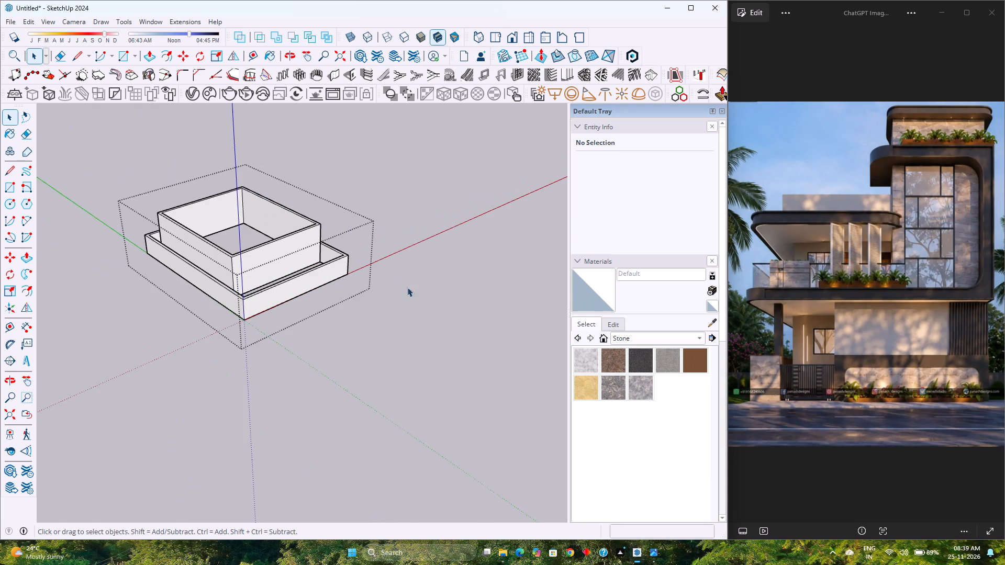
pyautogui.click(518, 35)
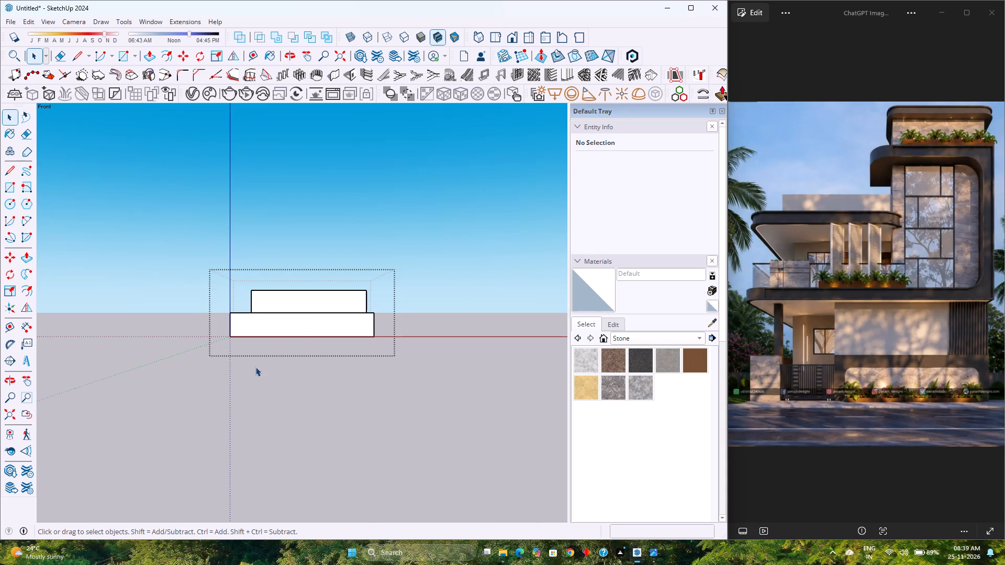
pyautogui.scroll(7, 298, 331)
pyautogui.moveTo(301, 310); pyautogui.dragTo(316, 326, button='middle')
pyautogui.middleClick(316, 325)
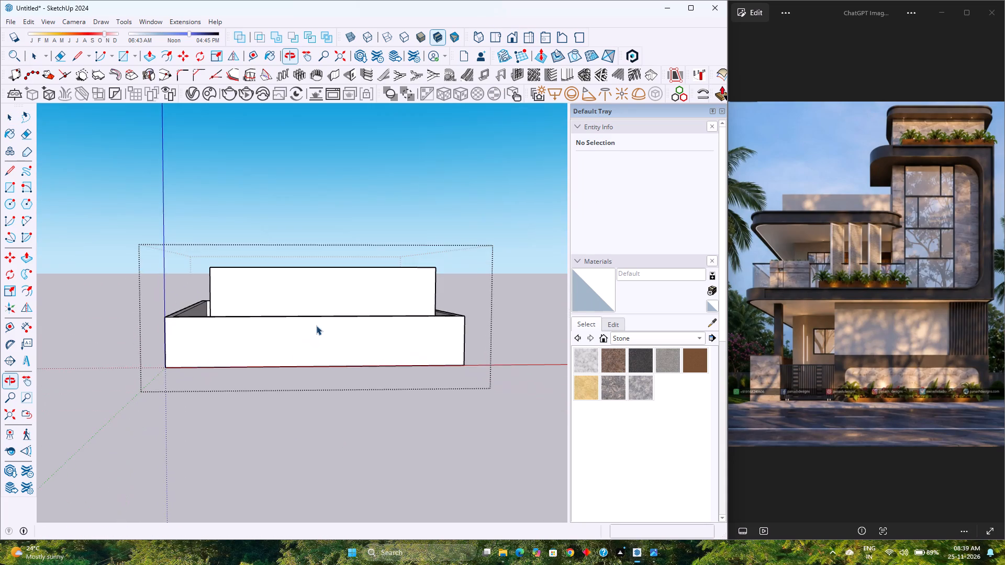
pyautogui.scroll(3, 304, 341)
pyautogui.middleClick(300, 329)
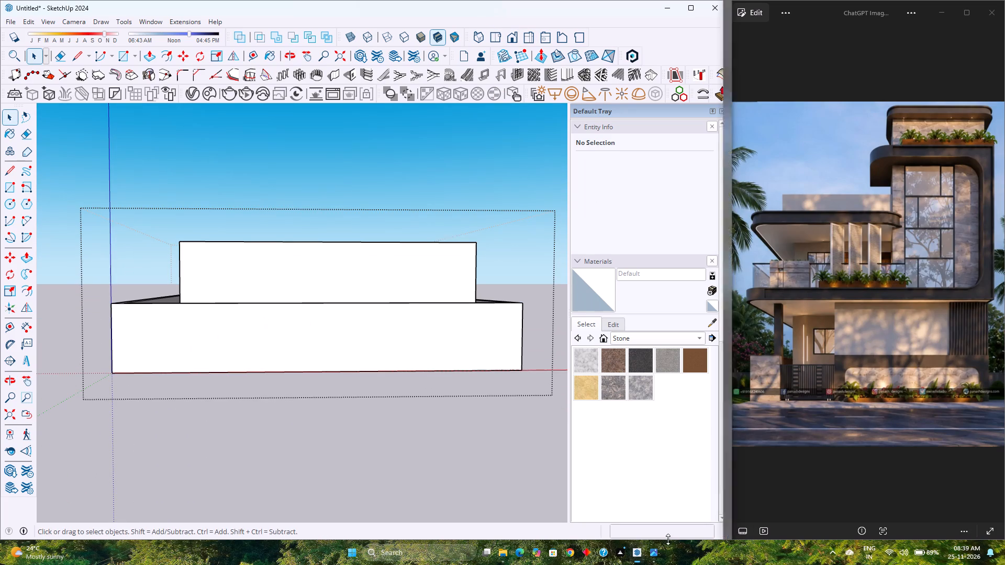
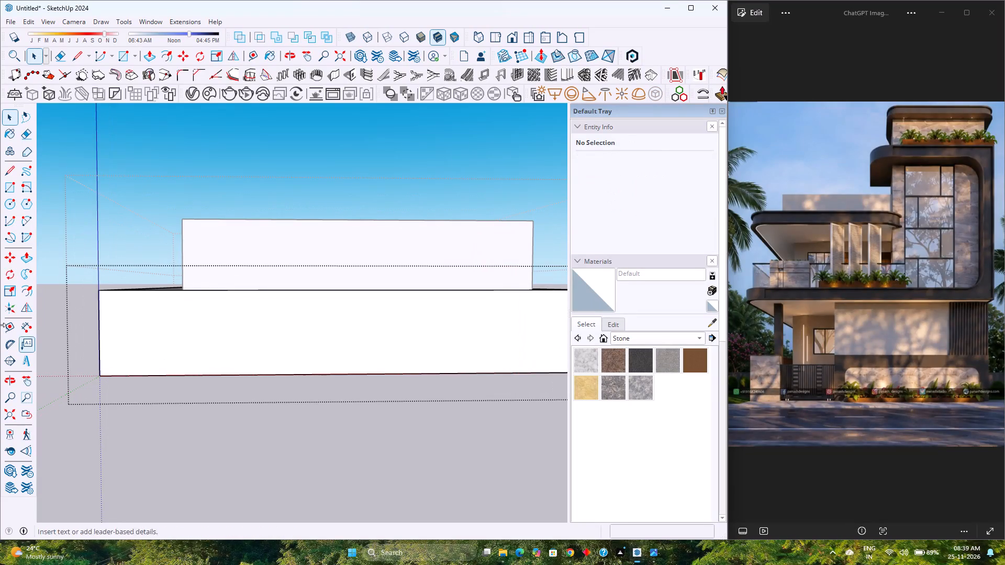
# Place a vertical Tape Measure guide on the front boundary wall, 4' in from its left edge.
pyautogui.click(250, 53)
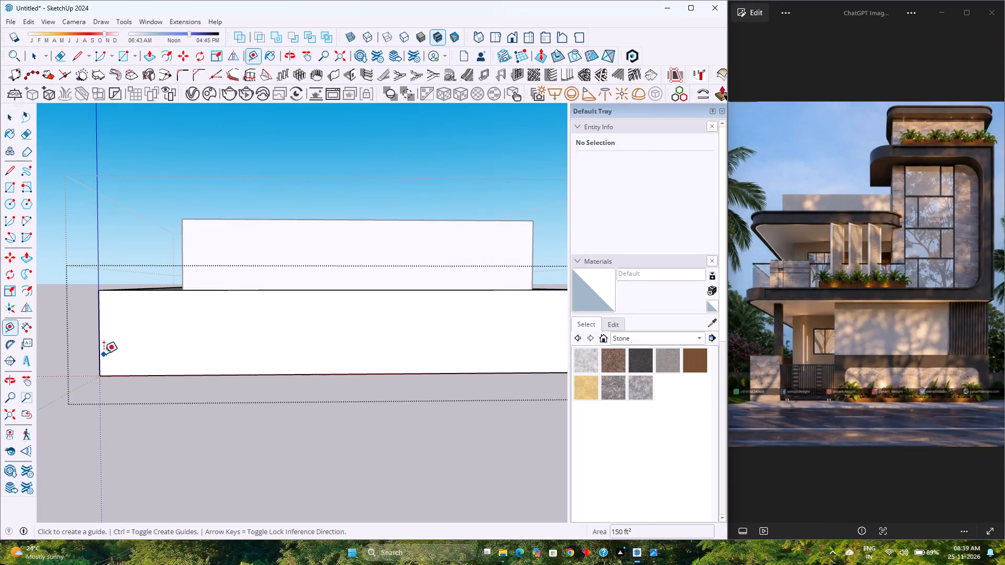
pyautogui.click(102, 347)
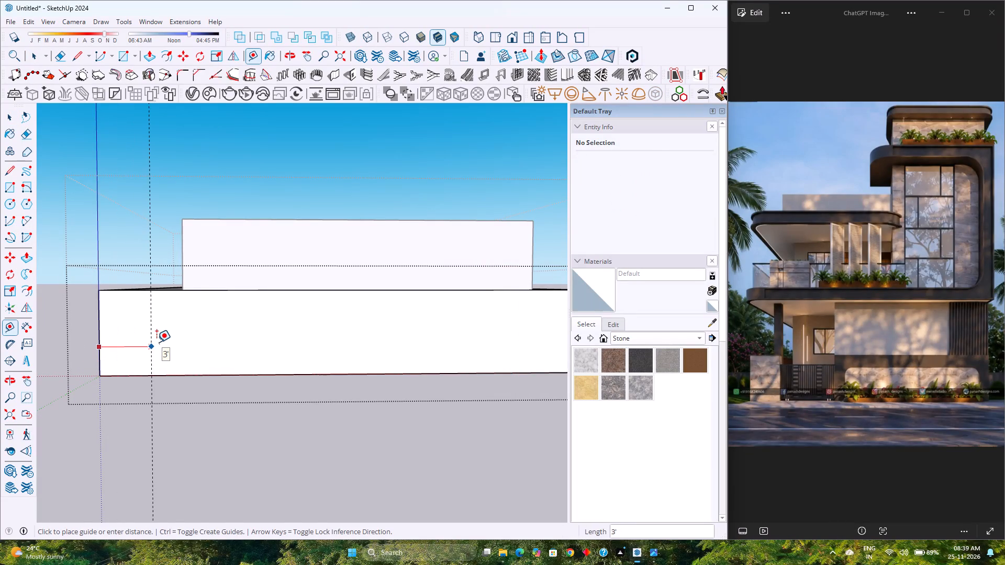
pyautogui.write("5'")
pyautogui.press('Return')
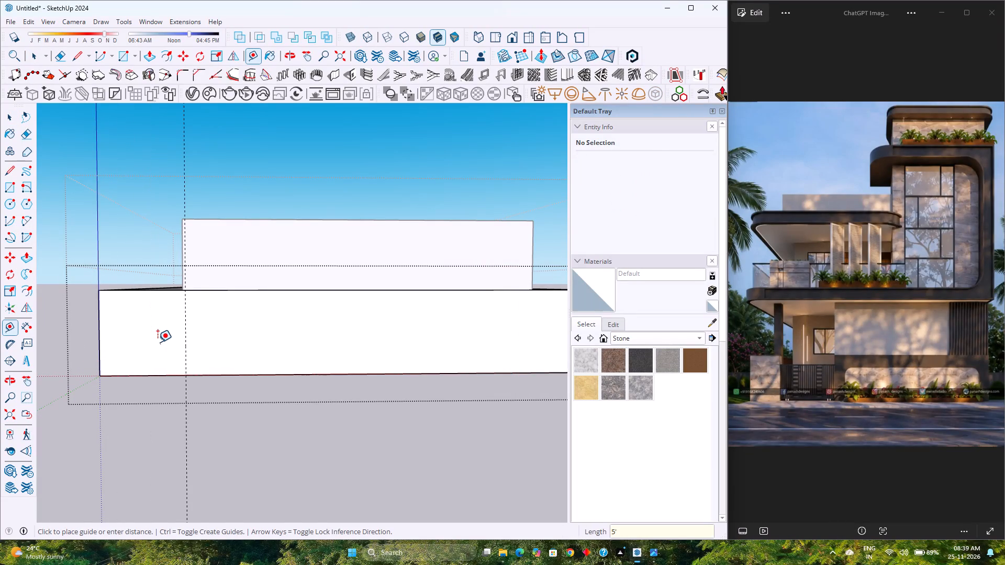
pyautogui.write("4'")
pyautogui.press('Return')
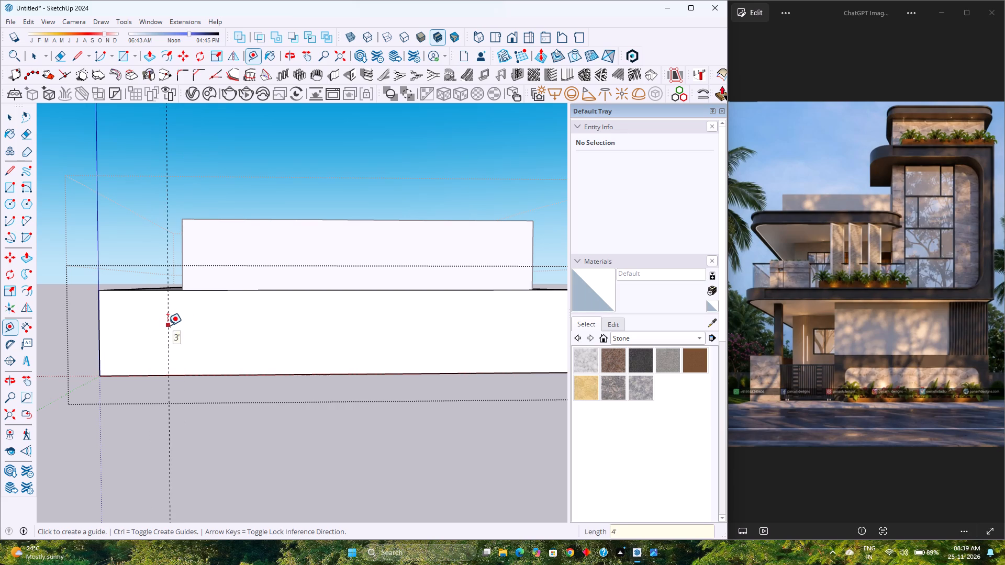
# Place a second vertical guide on the front boundary wall, 8' to the right of the first guide.
pyautogui.click(167, 325)
pyautogui.write("10'")
pyautogui.press('Return')
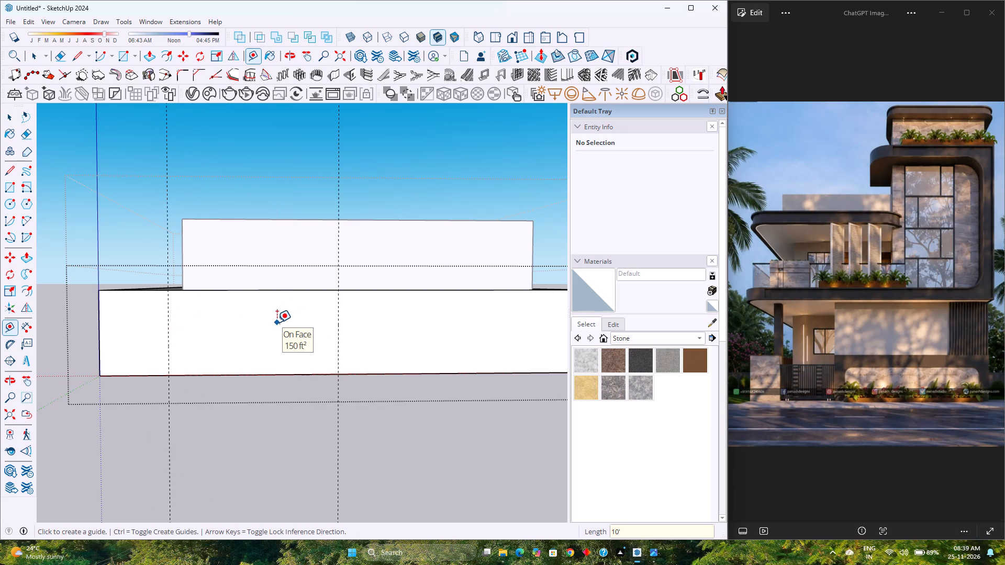
pyautogui.write("8'")
pyautogui.press('Return')
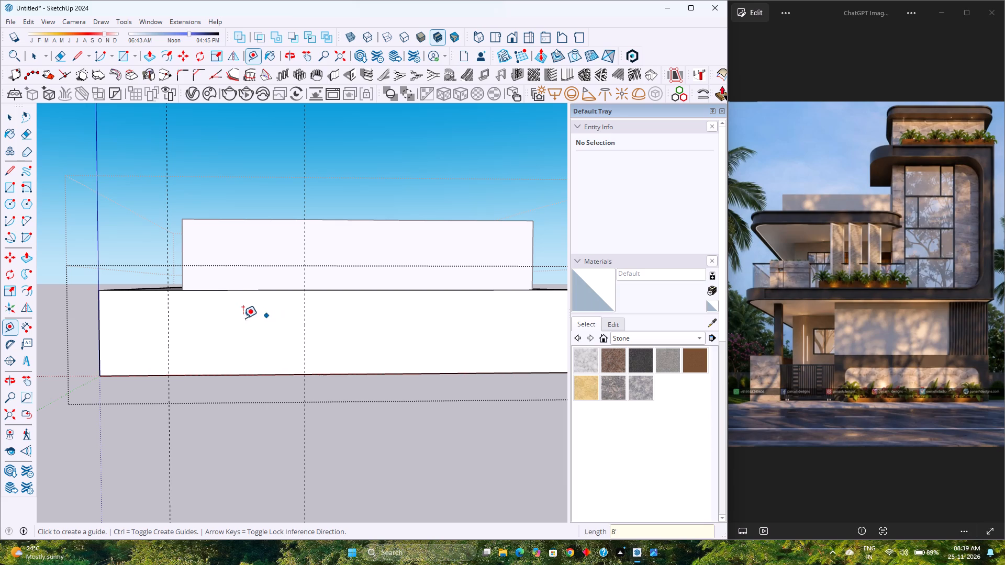
# Place a third vertical guide on the front boundary wall, 13' to the right of the second guide.
pyautogui.scroll(-3, 230, 318)
pyautogui.moveTo(250, 346); pyautogui.dragTo(218, 360, button='middle')
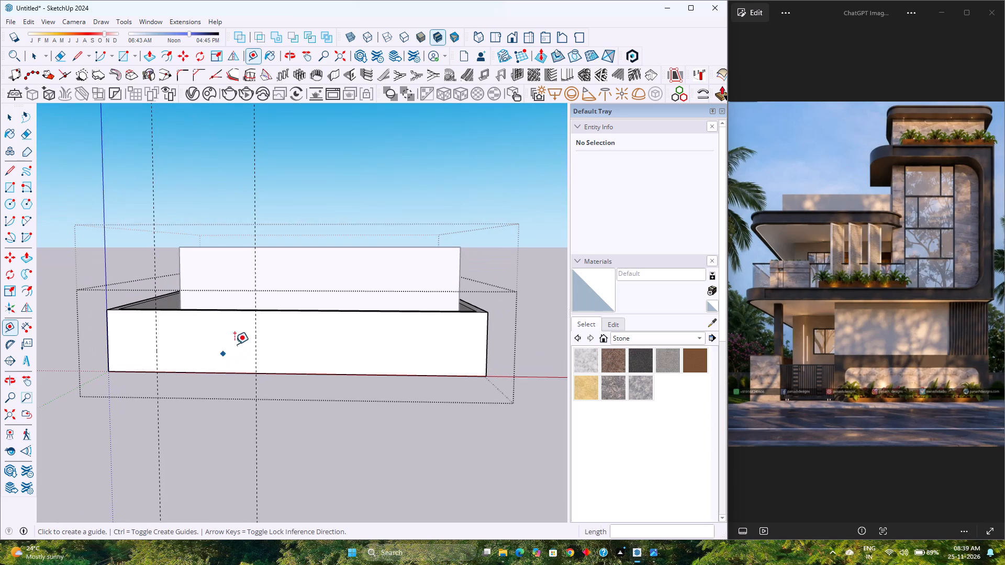
pyautogui.click(255, 325)
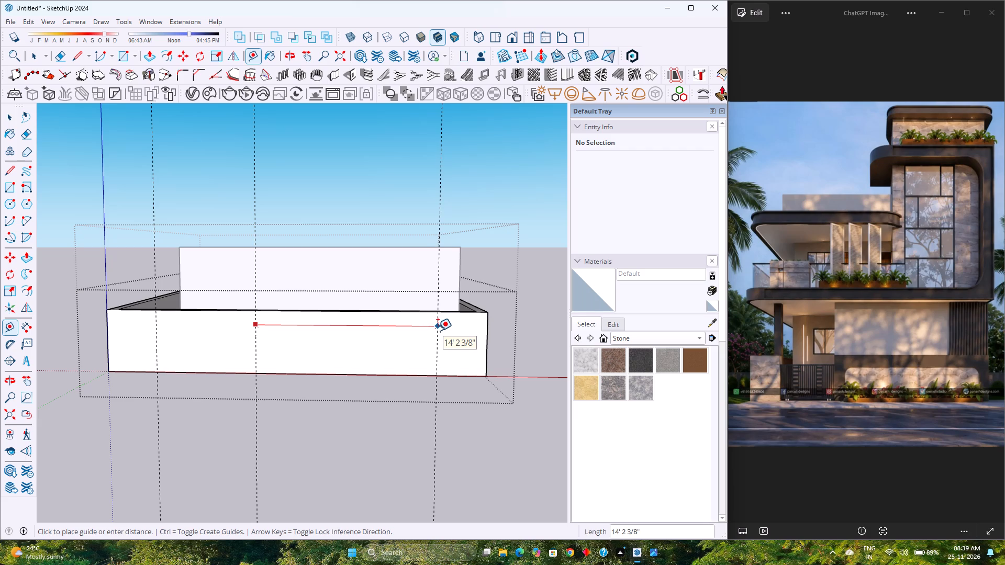
pyautogui.write("13'")
pyautogui.press('Return')
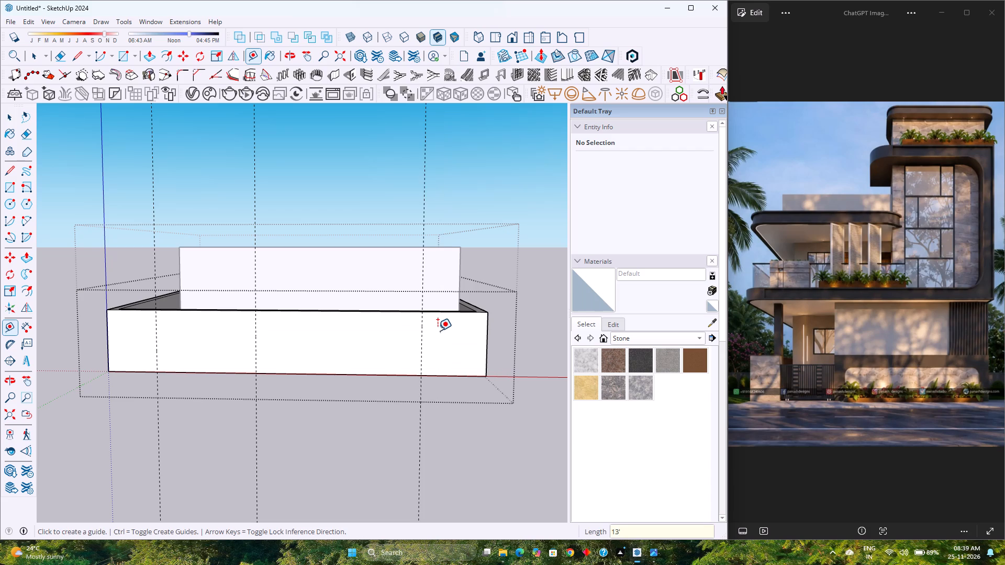
# Leave the boundary wall group and delete the raised inner house wall group.
pyautogui.press('space')
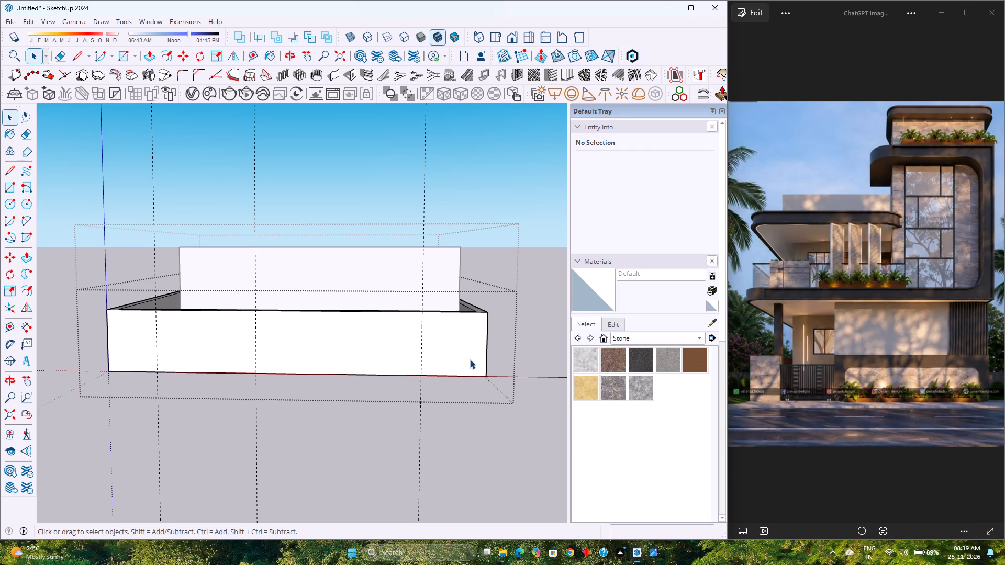
pyautogui.press('Escape')
pyautogui.click(506, 420)
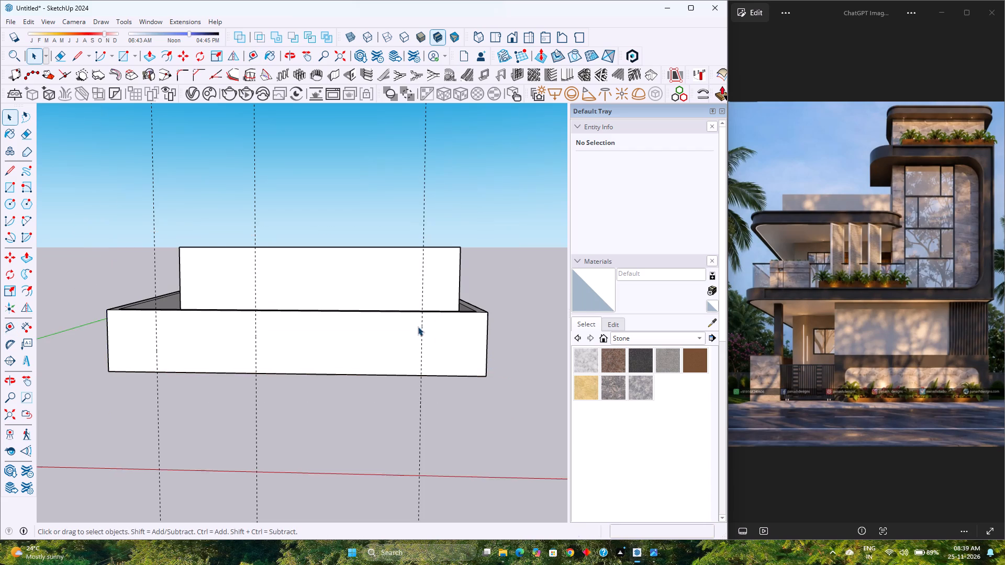
pyautogui.moveTo(418, 326); pyautogui.dragTo(429, 415, button='middle')
pyautogui.middleClick(429, 415)
pyautogui.click(379, 342)
pyautogui.click(379, 342)
pyautogui.click(379, 342)
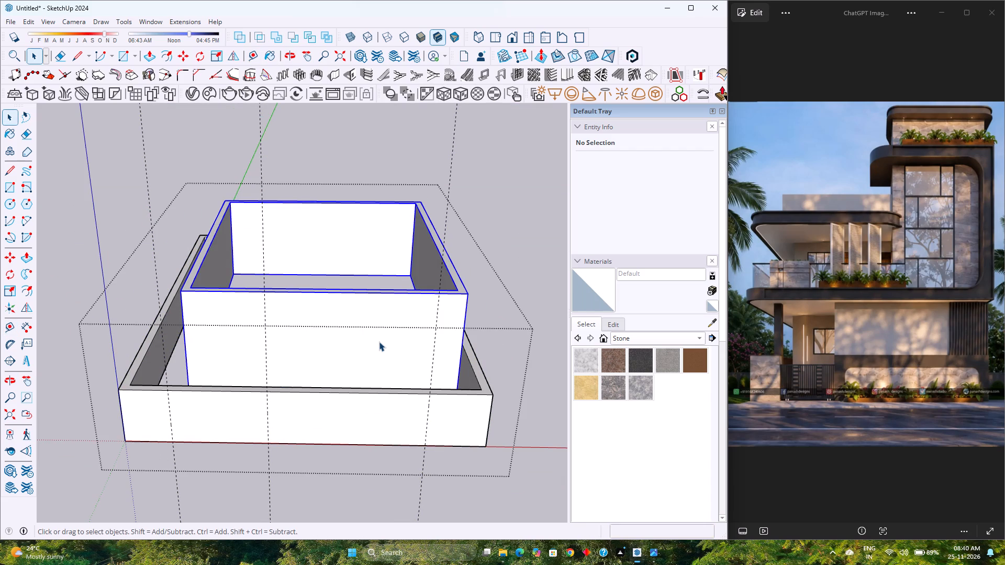
pyautogui.press('Delete')
# Open the boundary wall group and Push/Pull the right side wall's inner face 4'3" inward to the third guide.
pyautogui.moveTo(378, 345); pyautogui.dragTo(537, 380, button='middle')
pyautogui.moveTo(516, 360); pyautogui.dragTo(506, 351, button='middle')
pyautogui.click(464, 309)
pyautogui.doubleClick(464, 309)
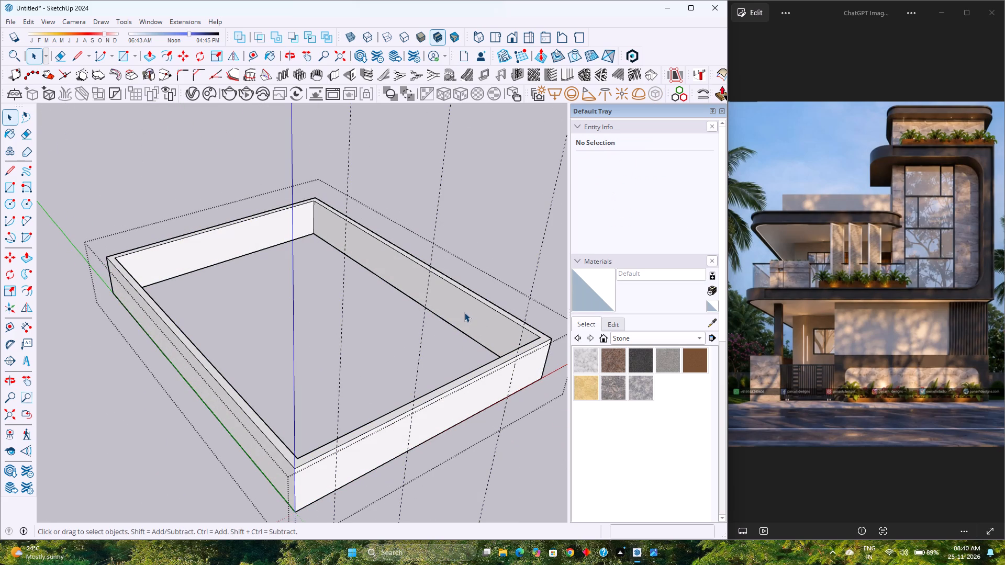
pyautogui.click(465, 312)
pyautogui.doubleClick(466, 312)
pyautogui.scroll(-4, 437, 327)
pyautogui.moveTo(437, 327); pyautogui.dragTo(375, 333, button='middle')
pyautogui.press('p')
pyautogui.click(454, 329)
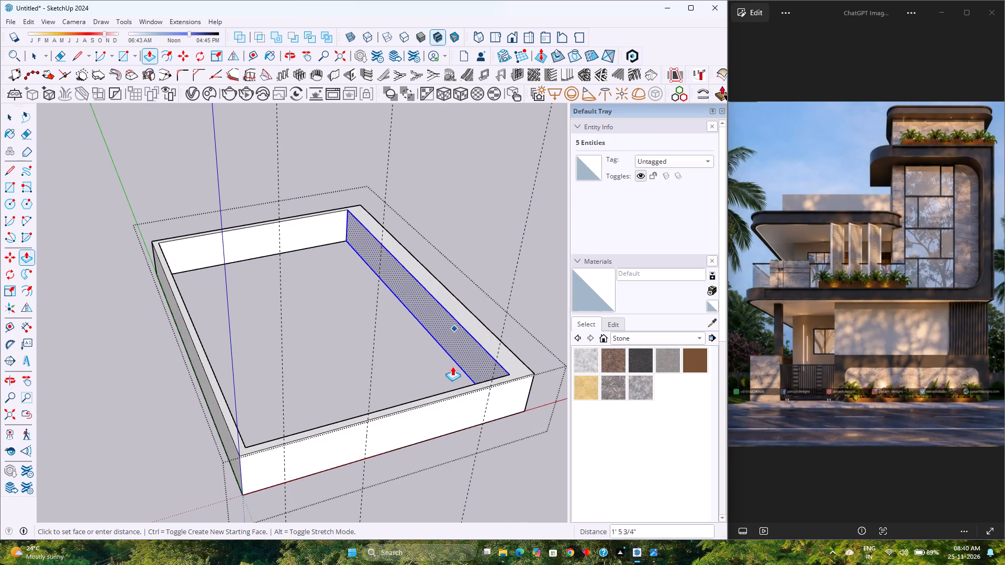
pyautogui.click(488, 391)
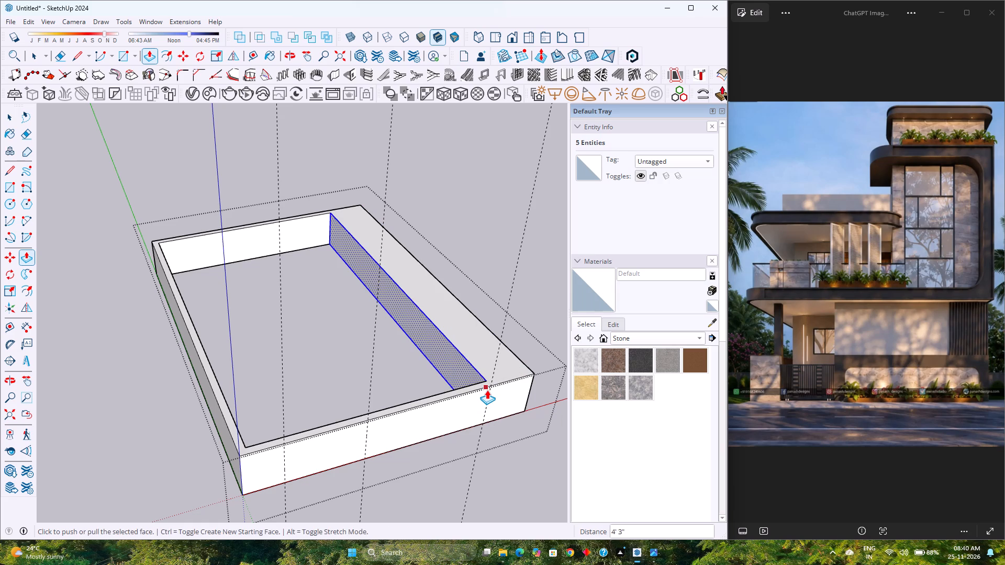
pyautogui.press('Escape')
# Push/Pull the right side wall's outer face inward 4'3".
pyautogui.moveTo(479, 384); pyautogui.dragTo(294, 348, button='middle')
pyautogui.scroll(-2, 288, 343)
pyautogui.click(403, 400)
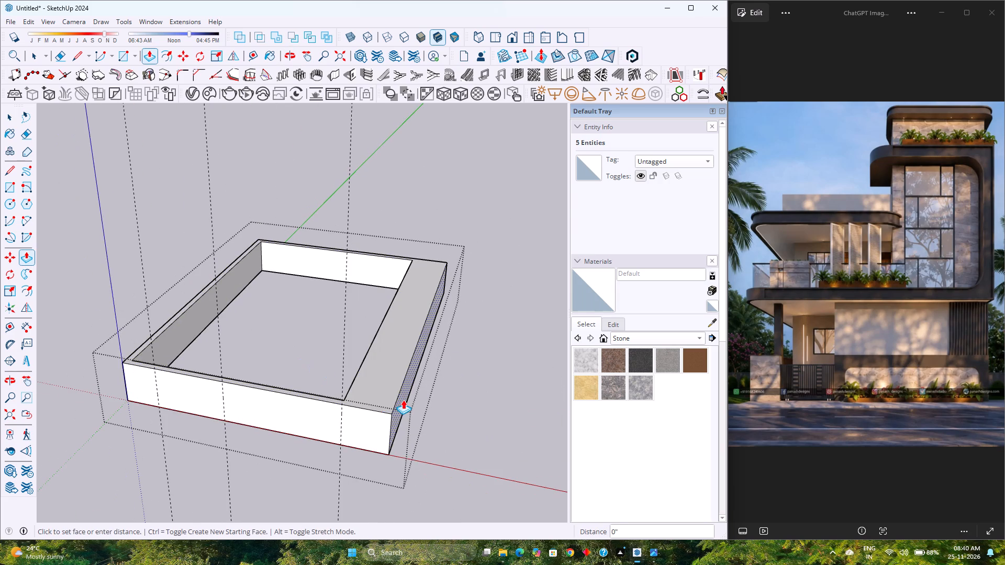
pyautogui.write("4'3")
pyautogui.press('Return')
pyautogui.press('space')
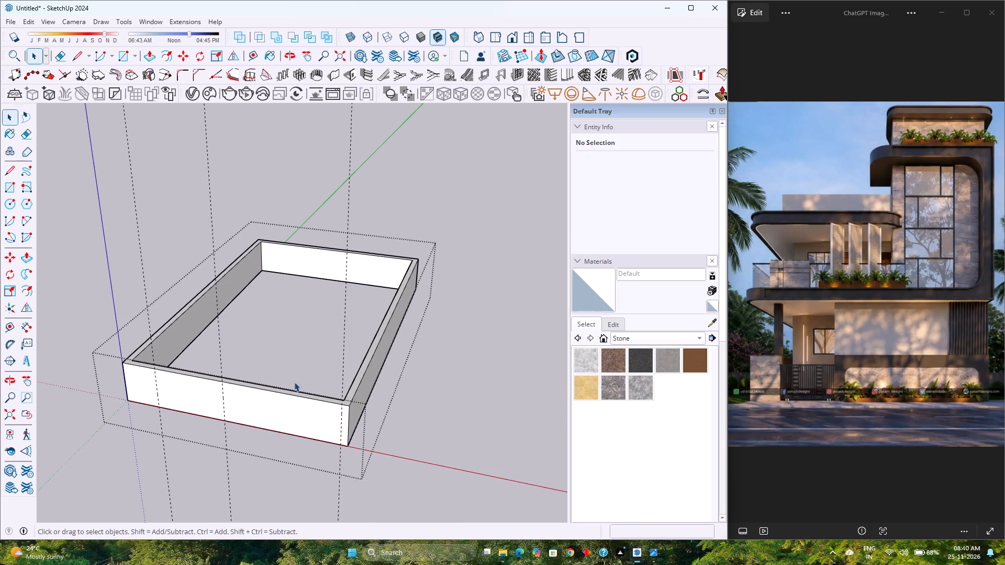
# Delete the third vertical guide near the right end of the front boundary wall.
pyautogui.scroll(3, 209, 382)
pyautogui.moveTo(200, 392); pyautogui.dragTo(287, 286, button='middle')
pyautogui.scroll(1, 287, 286)
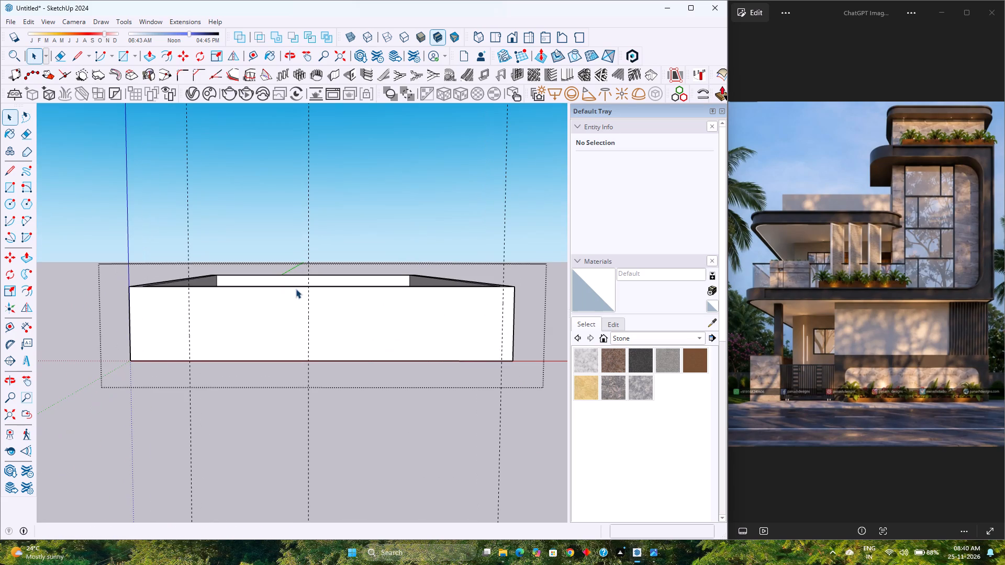
pyautogui.moveTo(526, 449); pyautogui.dragTo(412, 452)
pyautogui.click(500, 447)
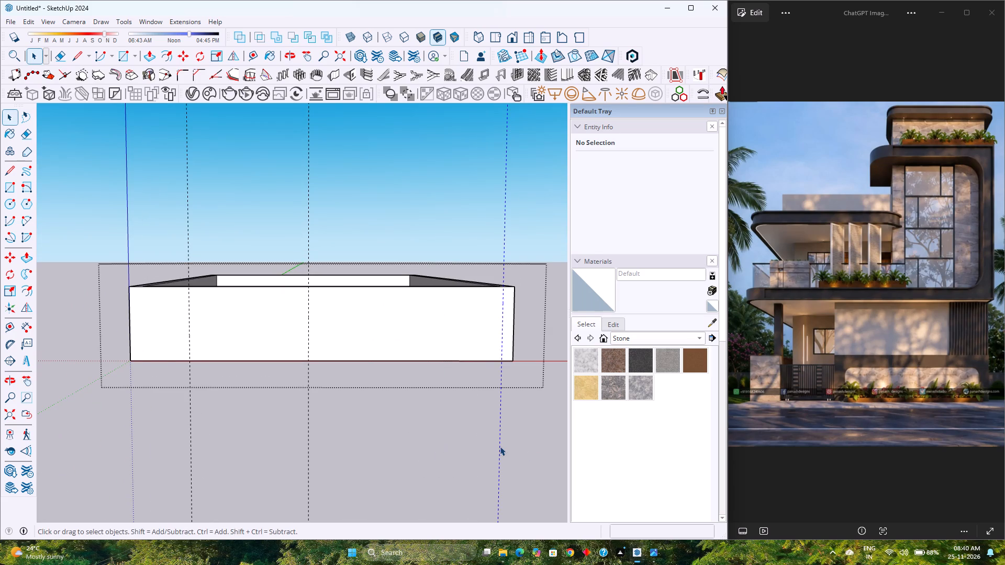
pyautogui.press('Delete')
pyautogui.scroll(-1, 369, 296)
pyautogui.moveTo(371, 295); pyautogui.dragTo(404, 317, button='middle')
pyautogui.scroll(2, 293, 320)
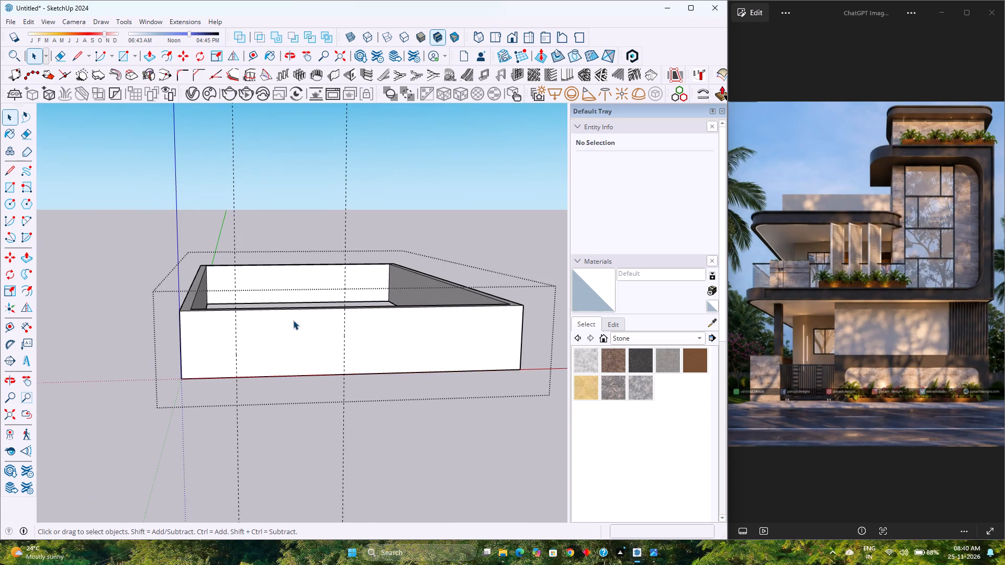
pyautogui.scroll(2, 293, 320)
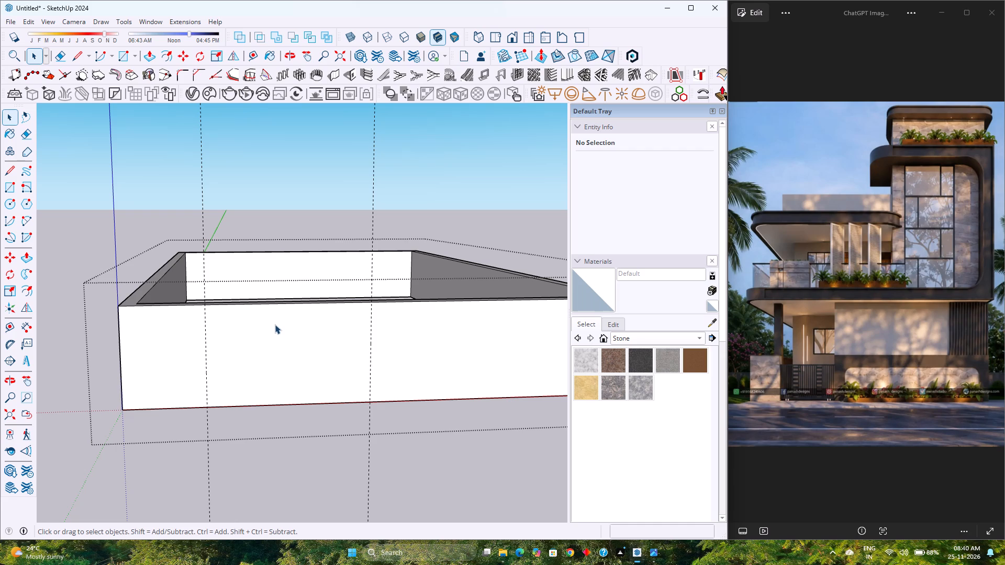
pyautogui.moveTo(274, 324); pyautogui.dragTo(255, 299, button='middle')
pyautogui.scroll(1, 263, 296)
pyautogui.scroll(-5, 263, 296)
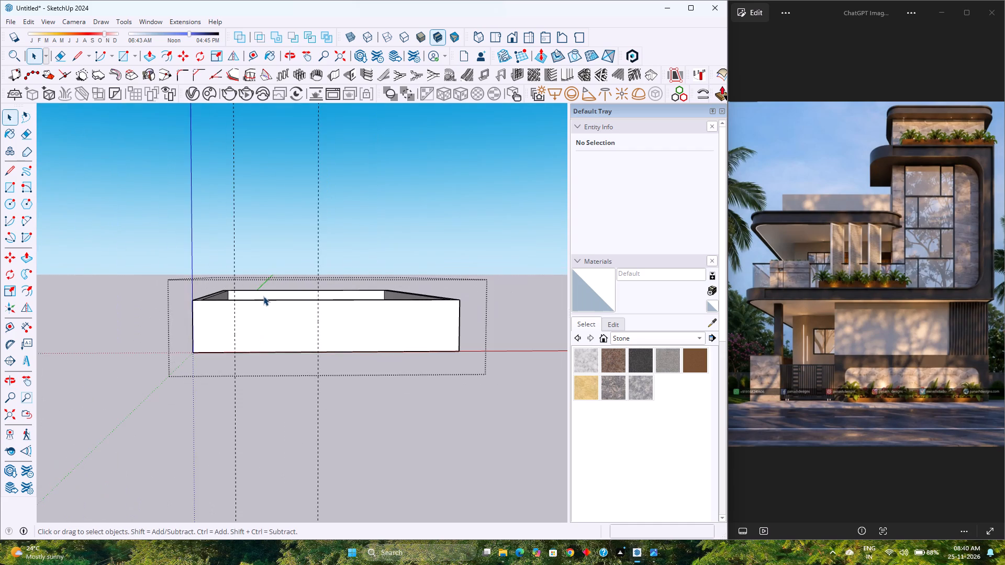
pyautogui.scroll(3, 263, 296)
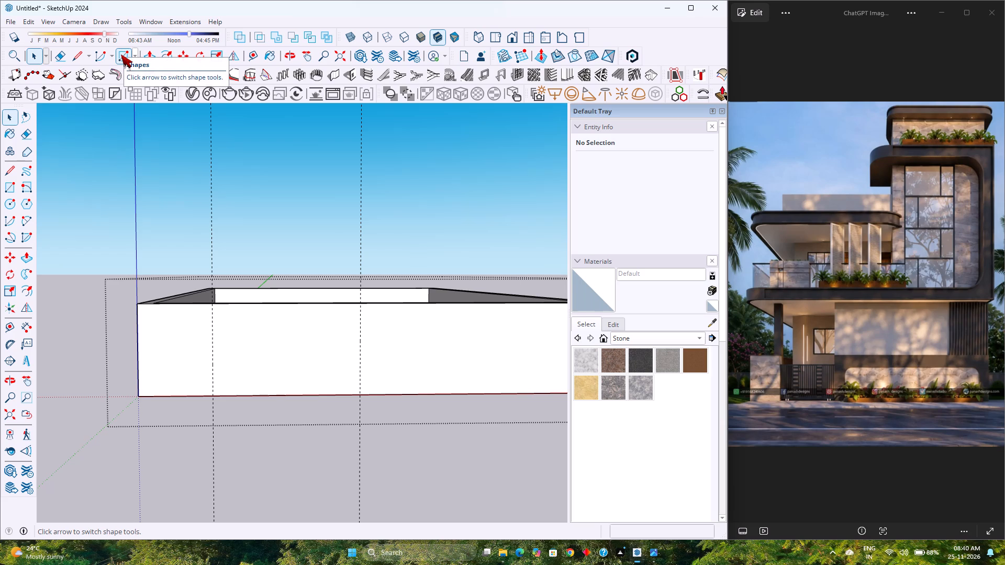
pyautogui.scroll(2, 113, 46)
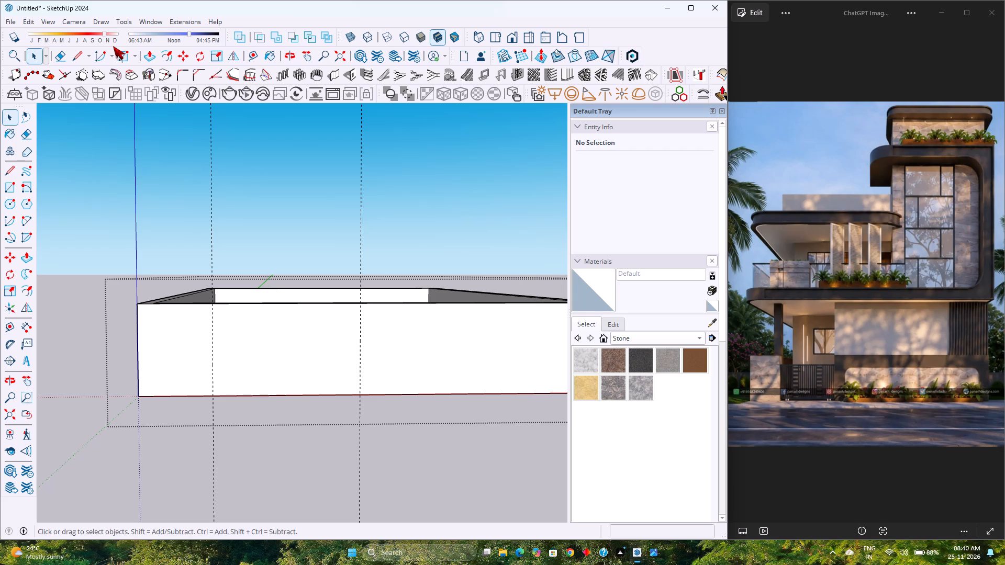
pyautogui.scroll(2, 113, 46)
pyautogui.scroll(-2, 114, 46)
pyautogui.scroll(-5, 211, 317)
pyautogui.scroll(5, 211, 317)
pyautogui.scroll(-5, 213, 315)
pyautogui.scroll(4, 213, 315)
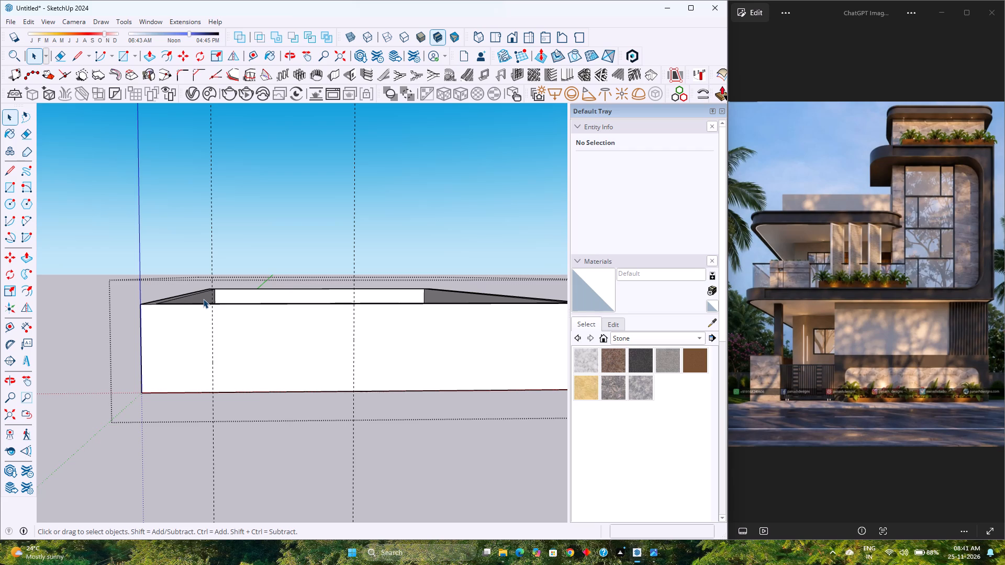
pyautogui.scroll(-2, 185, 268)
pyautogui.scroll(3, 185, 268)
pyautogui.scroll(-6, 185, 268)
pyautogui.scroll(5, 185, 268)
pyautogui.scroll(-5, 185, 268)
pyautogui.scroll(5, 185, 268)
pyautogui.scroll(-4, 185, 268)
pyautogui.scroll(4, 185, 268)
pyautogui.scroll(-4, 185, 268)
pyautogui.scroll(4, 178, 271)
# Draw an 8' by 5' rectangle between the two guides on the front boundary wall and Push/Pull it back 9".
pyautogui.click(127, 62)
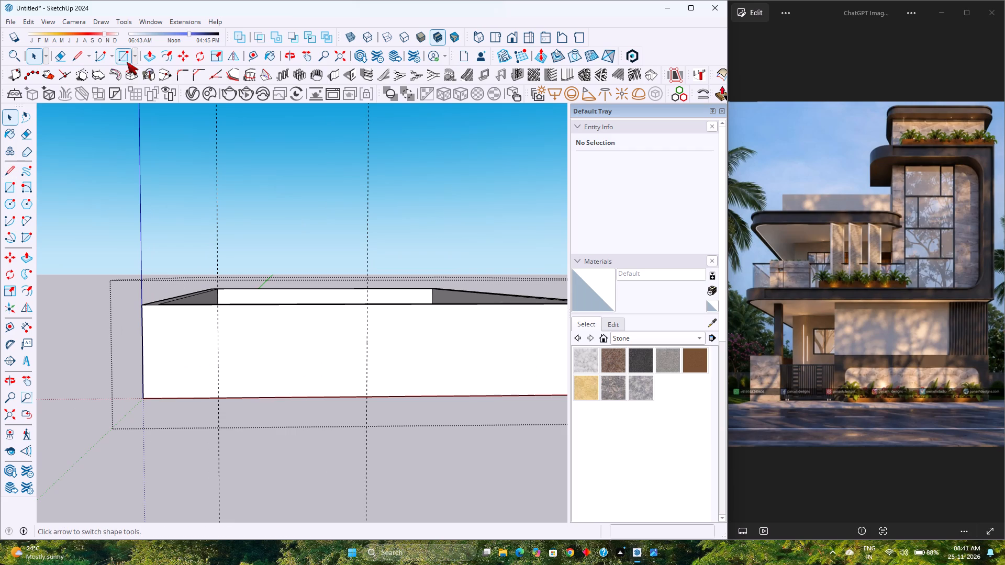
pyautogui.click(218, 303)
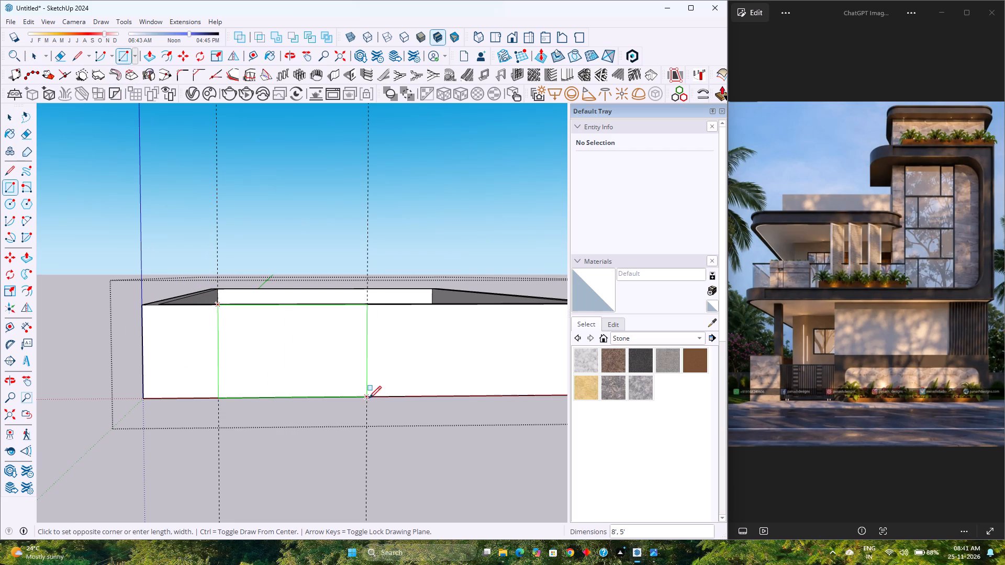
pyautogui.click(367, 397)
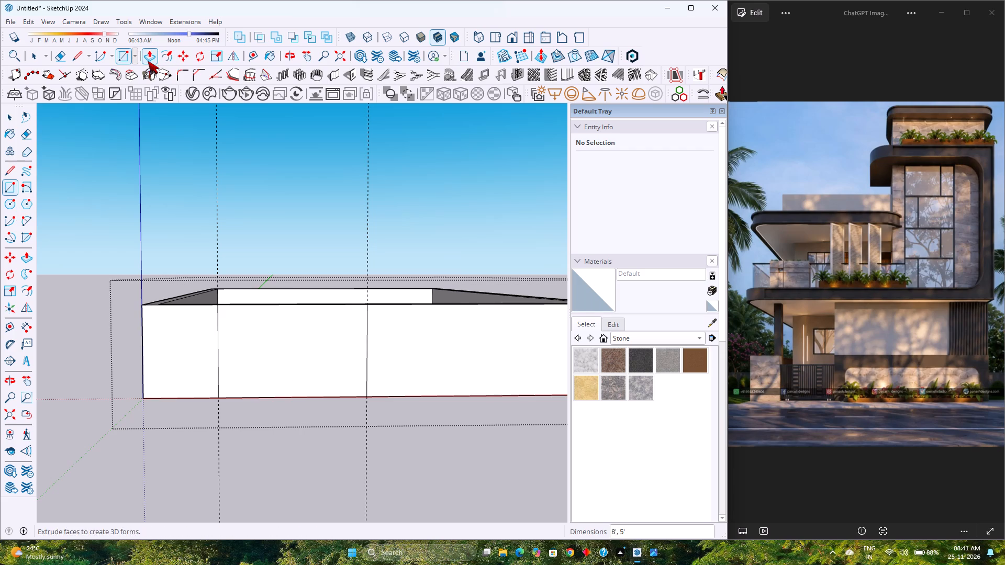
pyautogui.click(148, 61)
pyautogui.click(254, 343)
pyautogui.click(256, 330)
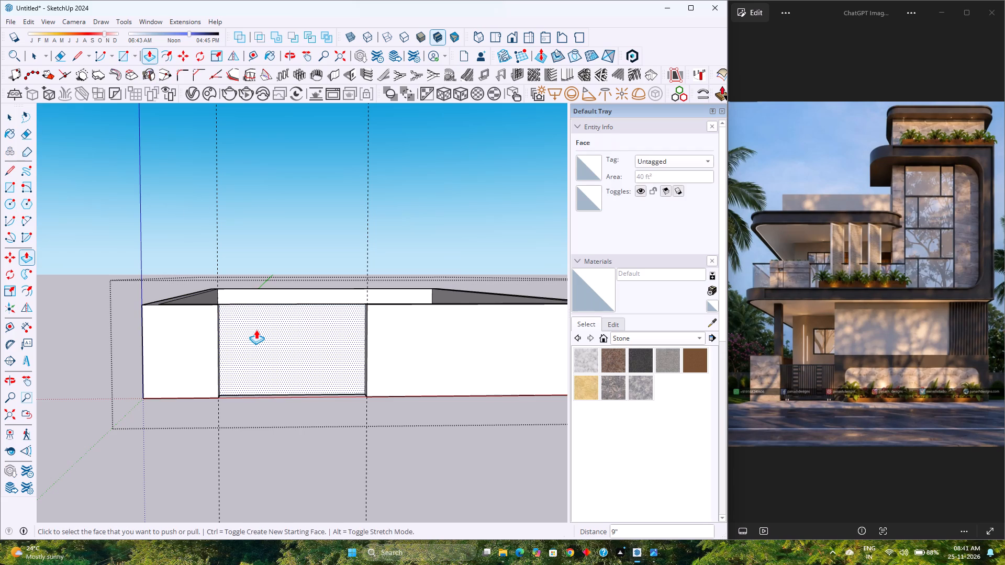
# Erase the leftover face and edges between the two guides to clear the gate opening through the front boundary wall.
pyautogui.moveTo(276, 303); pyautogui.dragTo(76, 476, button='middle')
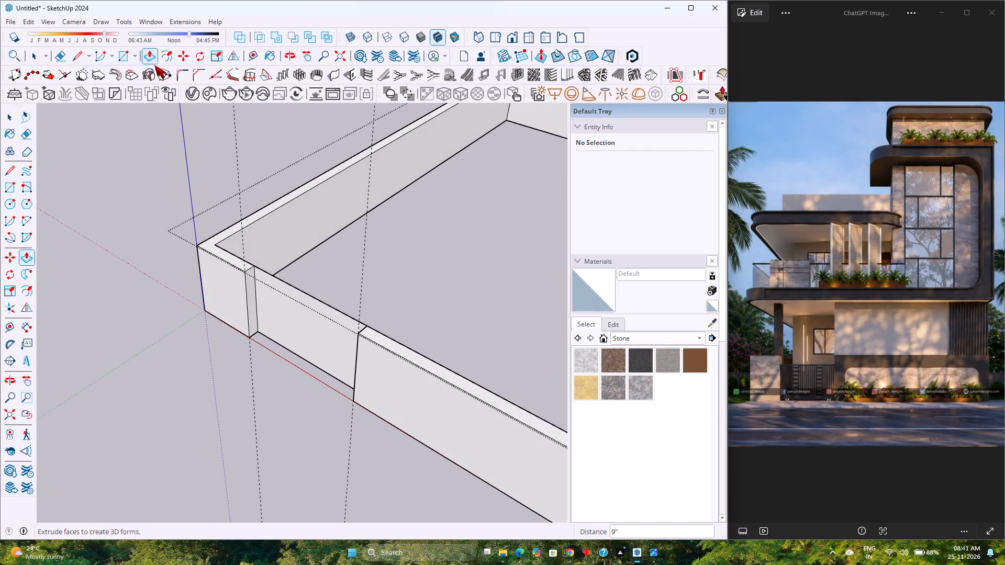
pyautogui.click(57, 59)
pyautogui.click(296, 287)
pyautogui.moveTo(308, 329); pyautogui.dragTo(300, 357)
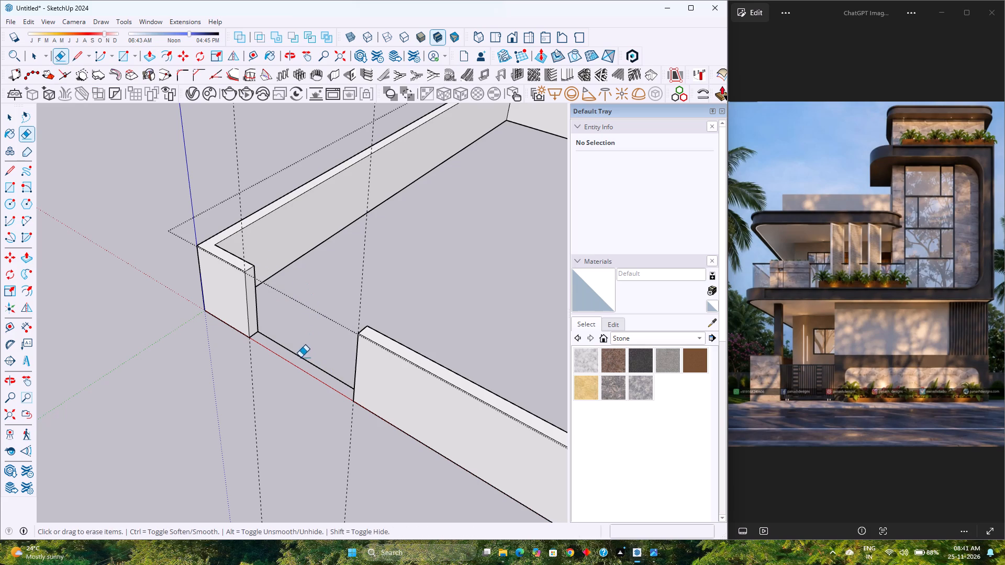
pyautogui.moveTo(300, 357); pyautogui.dragTo(300, 364)
pyautogui.scroll(-3, 284, 263)
pyautogui.scroll(1, 285, 263)
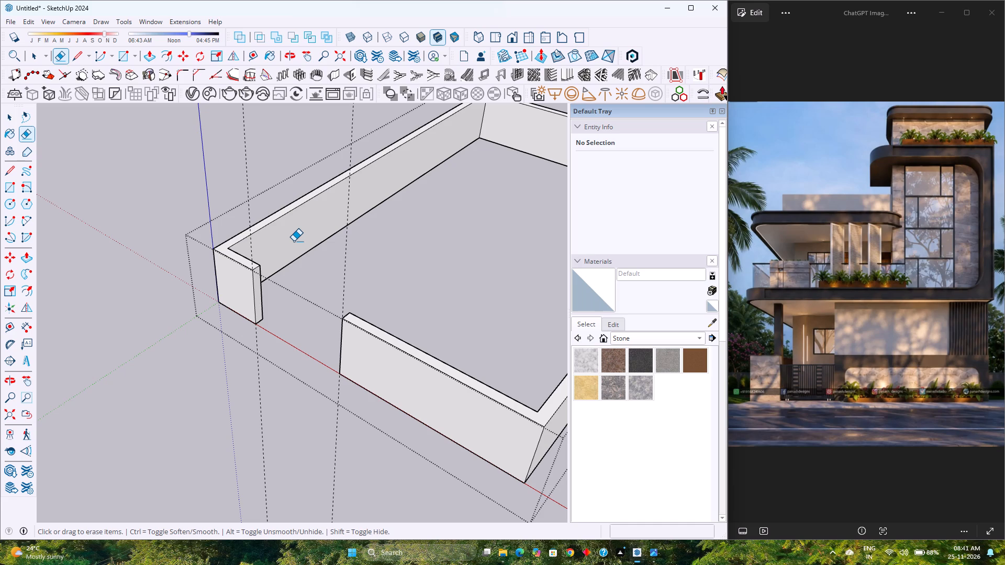
# Examine the whole boundary wall with its front gate opening from a raised front view.
pyautogui.scroll(-3, 294, 241)
pyautogui.press('space')
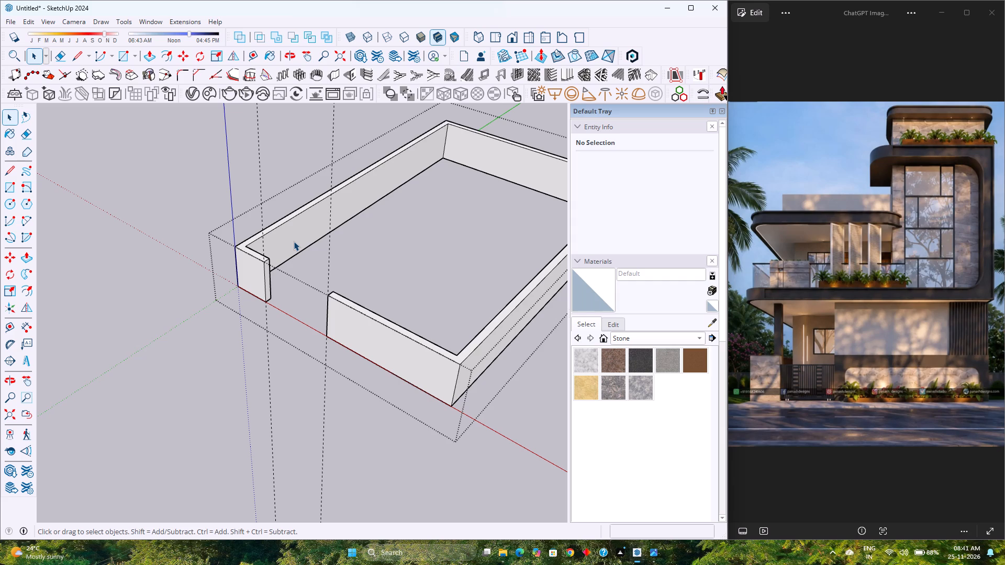
pyautogui.scroll(-3, 24, 269)
pyautogui.scroll(-3, 162, 295)
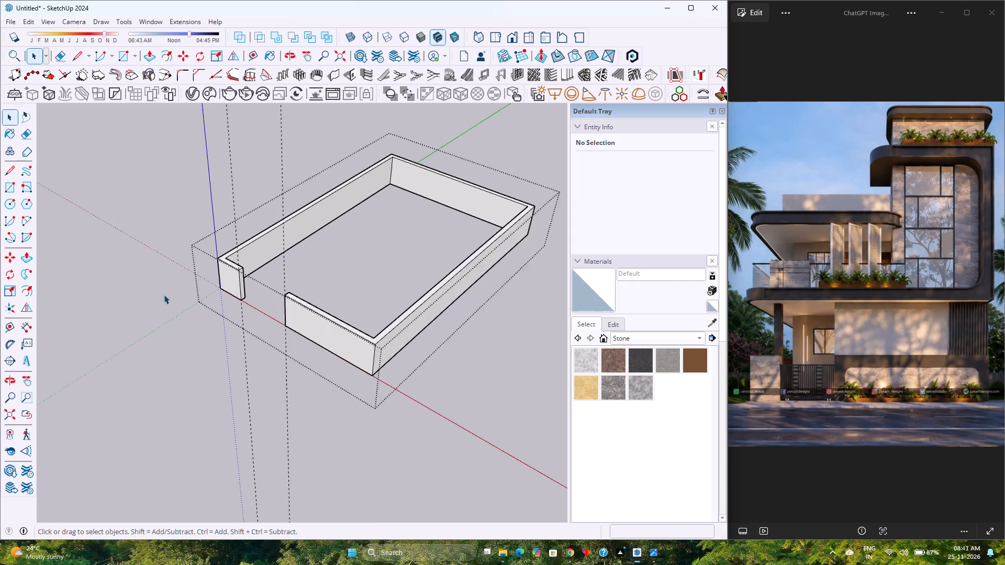
pyautogui.scroll(-4, 164, 295)
pyautogui.moveTo(195, 270); pyautogui.dragTo(340, 203, button='middle')
pyautogui.scroll(-3, 331, 226)
pyautogui.scroll(3, 331, 226)
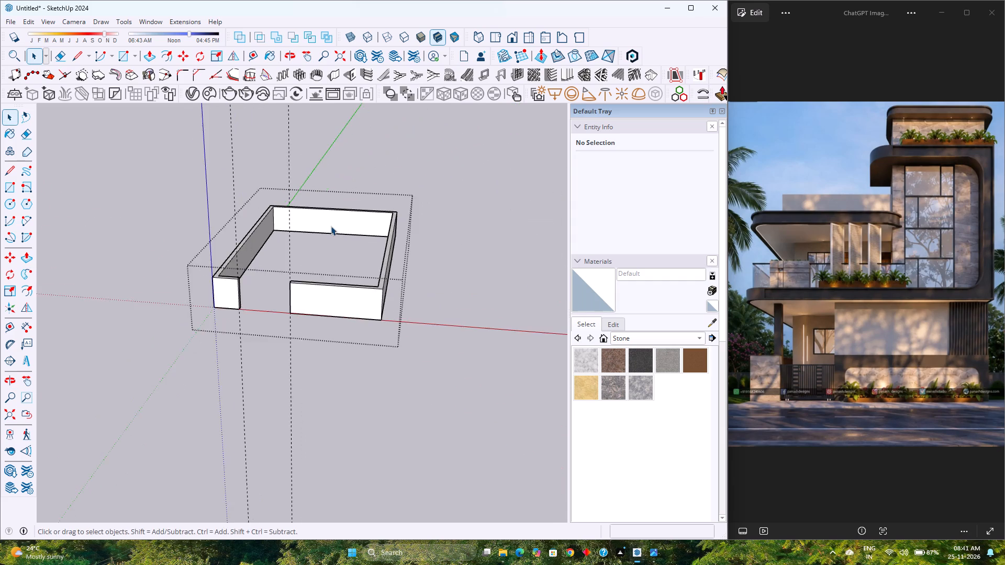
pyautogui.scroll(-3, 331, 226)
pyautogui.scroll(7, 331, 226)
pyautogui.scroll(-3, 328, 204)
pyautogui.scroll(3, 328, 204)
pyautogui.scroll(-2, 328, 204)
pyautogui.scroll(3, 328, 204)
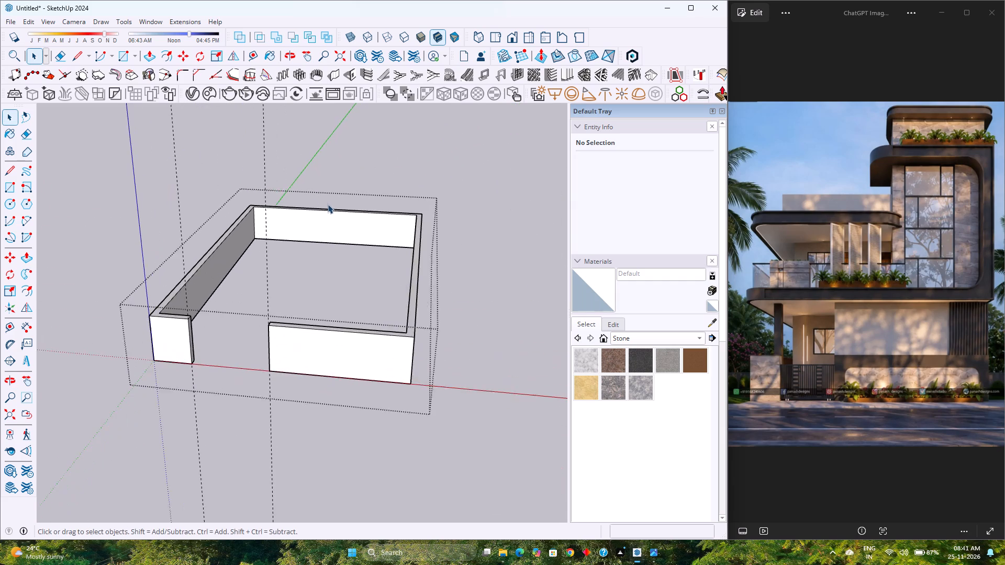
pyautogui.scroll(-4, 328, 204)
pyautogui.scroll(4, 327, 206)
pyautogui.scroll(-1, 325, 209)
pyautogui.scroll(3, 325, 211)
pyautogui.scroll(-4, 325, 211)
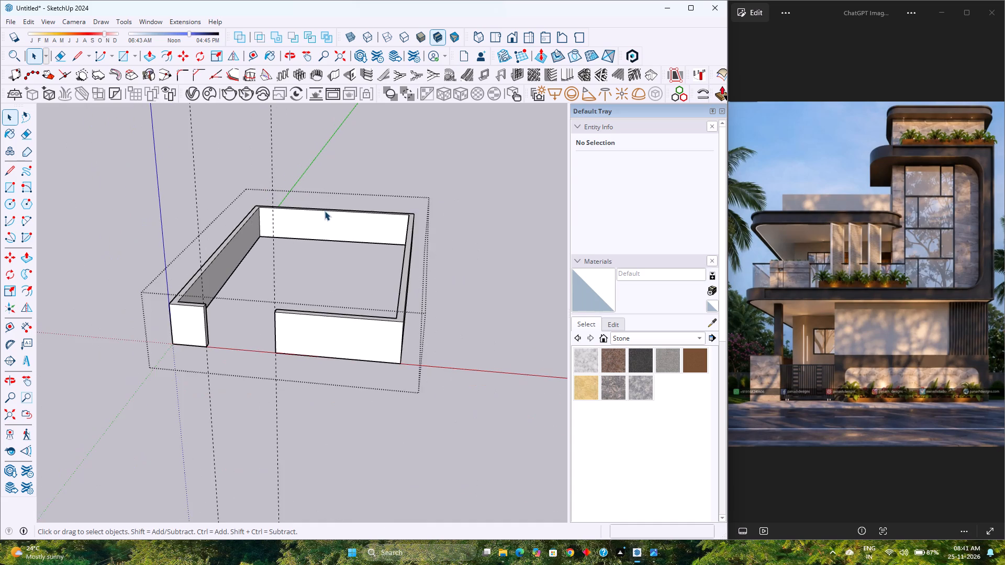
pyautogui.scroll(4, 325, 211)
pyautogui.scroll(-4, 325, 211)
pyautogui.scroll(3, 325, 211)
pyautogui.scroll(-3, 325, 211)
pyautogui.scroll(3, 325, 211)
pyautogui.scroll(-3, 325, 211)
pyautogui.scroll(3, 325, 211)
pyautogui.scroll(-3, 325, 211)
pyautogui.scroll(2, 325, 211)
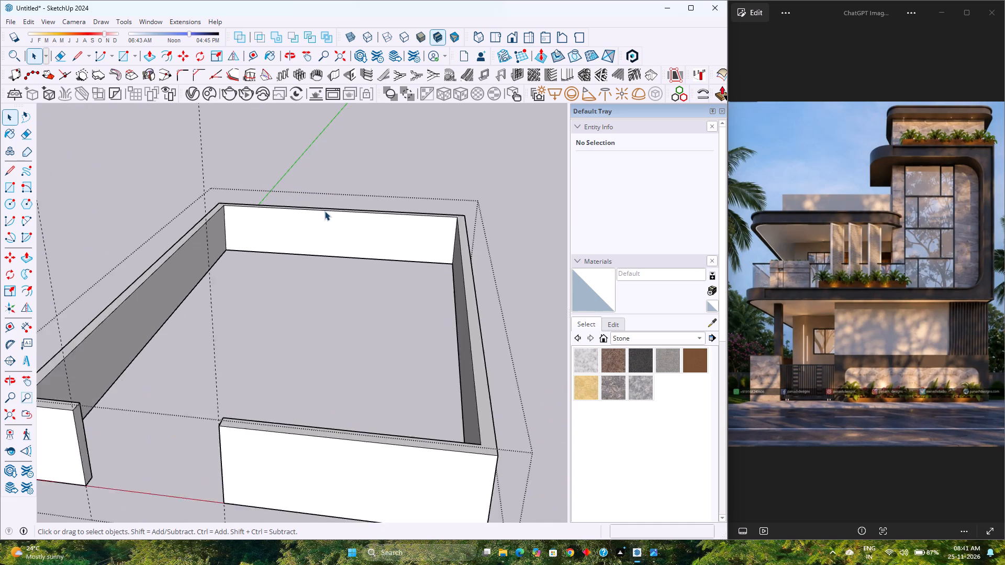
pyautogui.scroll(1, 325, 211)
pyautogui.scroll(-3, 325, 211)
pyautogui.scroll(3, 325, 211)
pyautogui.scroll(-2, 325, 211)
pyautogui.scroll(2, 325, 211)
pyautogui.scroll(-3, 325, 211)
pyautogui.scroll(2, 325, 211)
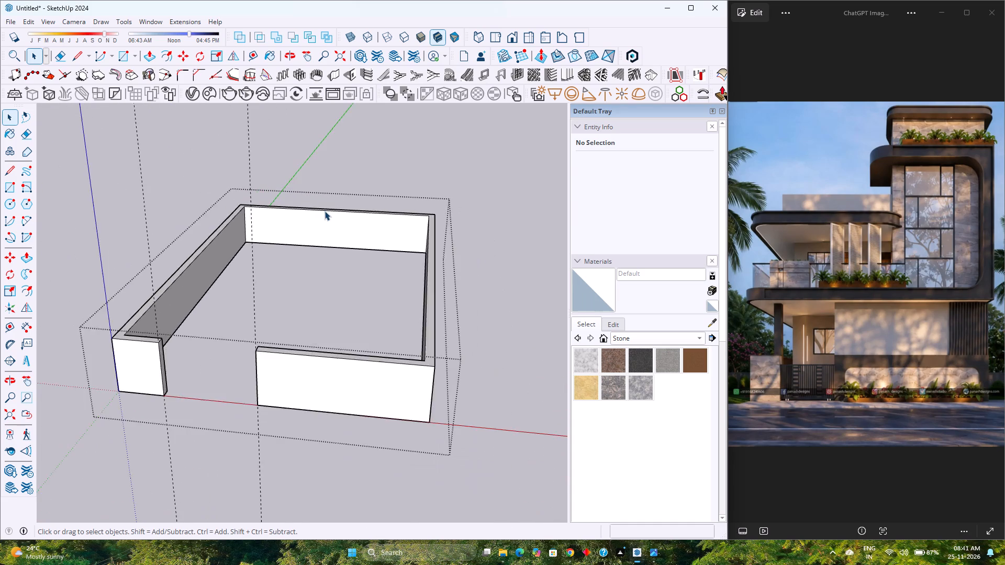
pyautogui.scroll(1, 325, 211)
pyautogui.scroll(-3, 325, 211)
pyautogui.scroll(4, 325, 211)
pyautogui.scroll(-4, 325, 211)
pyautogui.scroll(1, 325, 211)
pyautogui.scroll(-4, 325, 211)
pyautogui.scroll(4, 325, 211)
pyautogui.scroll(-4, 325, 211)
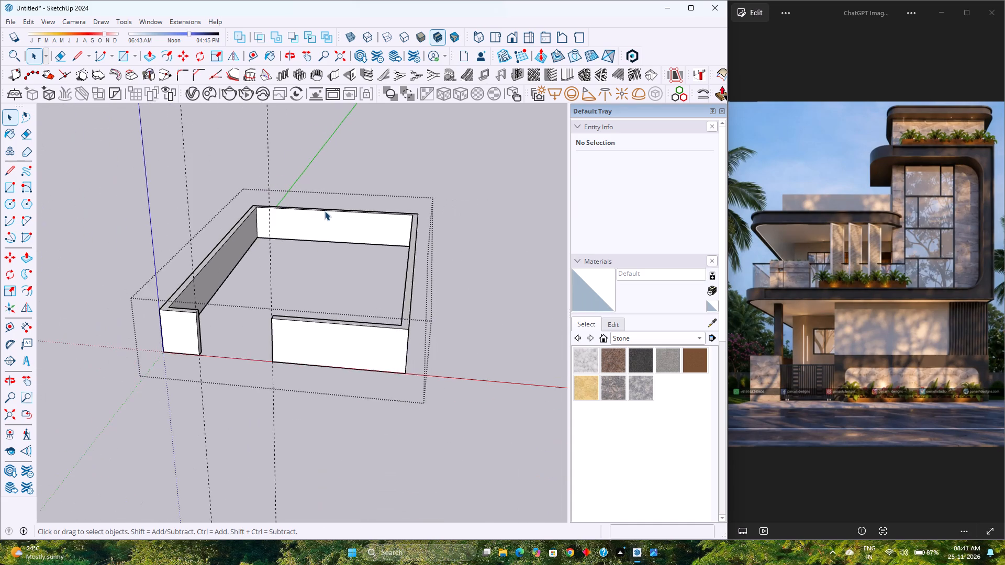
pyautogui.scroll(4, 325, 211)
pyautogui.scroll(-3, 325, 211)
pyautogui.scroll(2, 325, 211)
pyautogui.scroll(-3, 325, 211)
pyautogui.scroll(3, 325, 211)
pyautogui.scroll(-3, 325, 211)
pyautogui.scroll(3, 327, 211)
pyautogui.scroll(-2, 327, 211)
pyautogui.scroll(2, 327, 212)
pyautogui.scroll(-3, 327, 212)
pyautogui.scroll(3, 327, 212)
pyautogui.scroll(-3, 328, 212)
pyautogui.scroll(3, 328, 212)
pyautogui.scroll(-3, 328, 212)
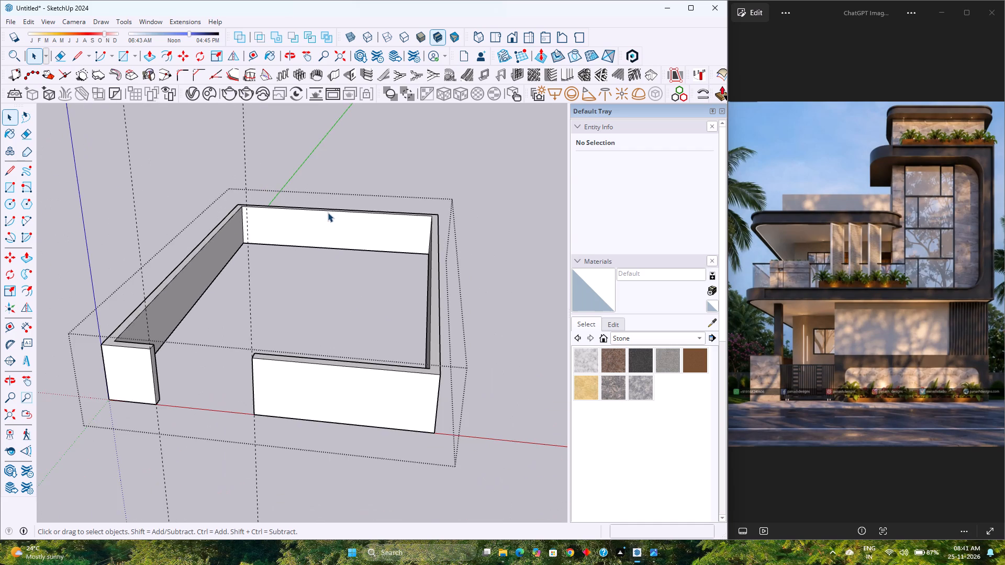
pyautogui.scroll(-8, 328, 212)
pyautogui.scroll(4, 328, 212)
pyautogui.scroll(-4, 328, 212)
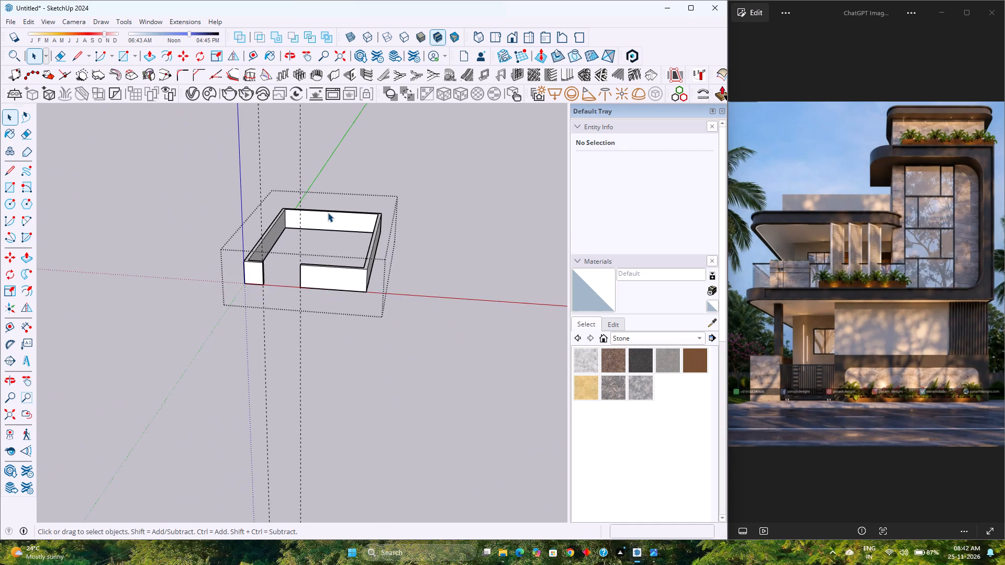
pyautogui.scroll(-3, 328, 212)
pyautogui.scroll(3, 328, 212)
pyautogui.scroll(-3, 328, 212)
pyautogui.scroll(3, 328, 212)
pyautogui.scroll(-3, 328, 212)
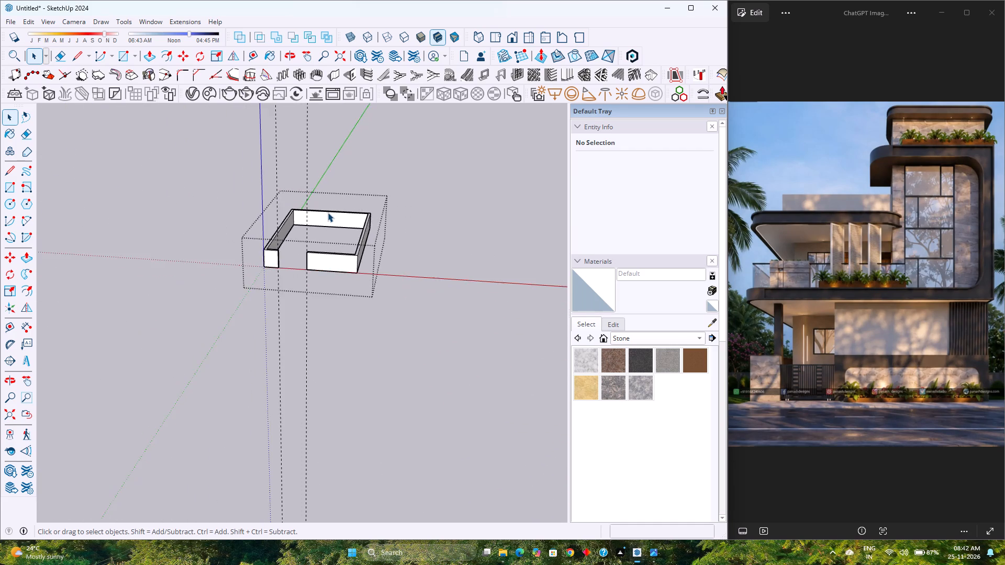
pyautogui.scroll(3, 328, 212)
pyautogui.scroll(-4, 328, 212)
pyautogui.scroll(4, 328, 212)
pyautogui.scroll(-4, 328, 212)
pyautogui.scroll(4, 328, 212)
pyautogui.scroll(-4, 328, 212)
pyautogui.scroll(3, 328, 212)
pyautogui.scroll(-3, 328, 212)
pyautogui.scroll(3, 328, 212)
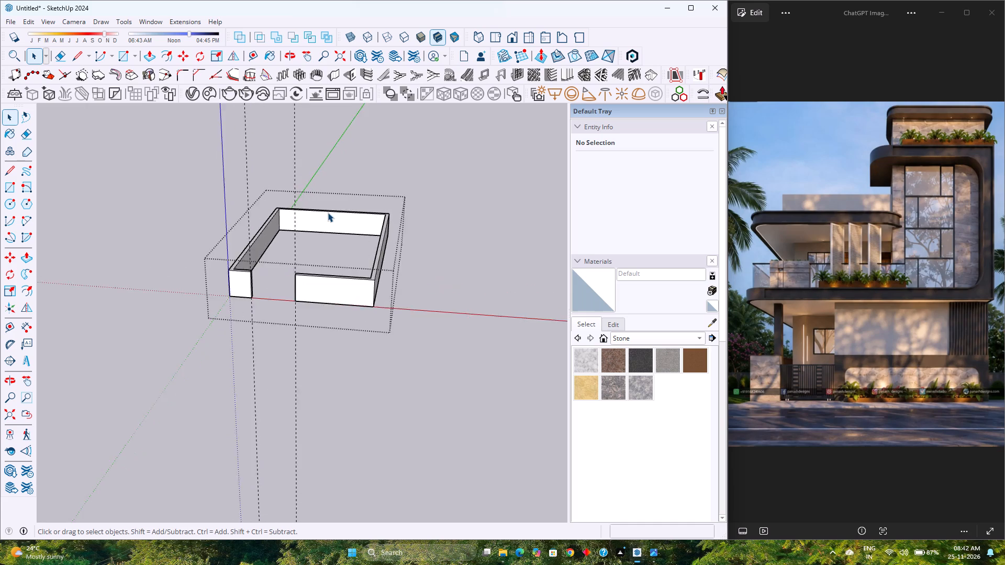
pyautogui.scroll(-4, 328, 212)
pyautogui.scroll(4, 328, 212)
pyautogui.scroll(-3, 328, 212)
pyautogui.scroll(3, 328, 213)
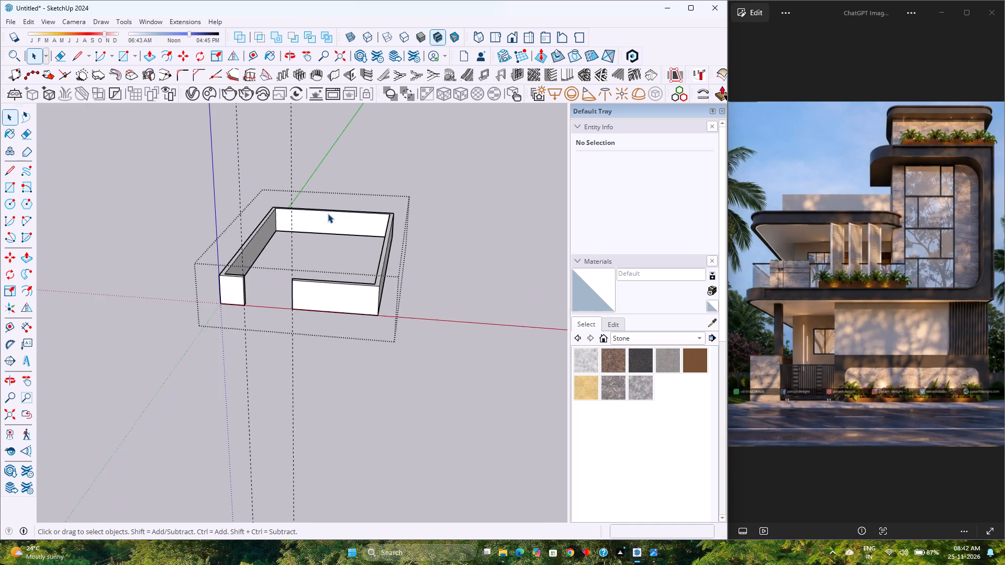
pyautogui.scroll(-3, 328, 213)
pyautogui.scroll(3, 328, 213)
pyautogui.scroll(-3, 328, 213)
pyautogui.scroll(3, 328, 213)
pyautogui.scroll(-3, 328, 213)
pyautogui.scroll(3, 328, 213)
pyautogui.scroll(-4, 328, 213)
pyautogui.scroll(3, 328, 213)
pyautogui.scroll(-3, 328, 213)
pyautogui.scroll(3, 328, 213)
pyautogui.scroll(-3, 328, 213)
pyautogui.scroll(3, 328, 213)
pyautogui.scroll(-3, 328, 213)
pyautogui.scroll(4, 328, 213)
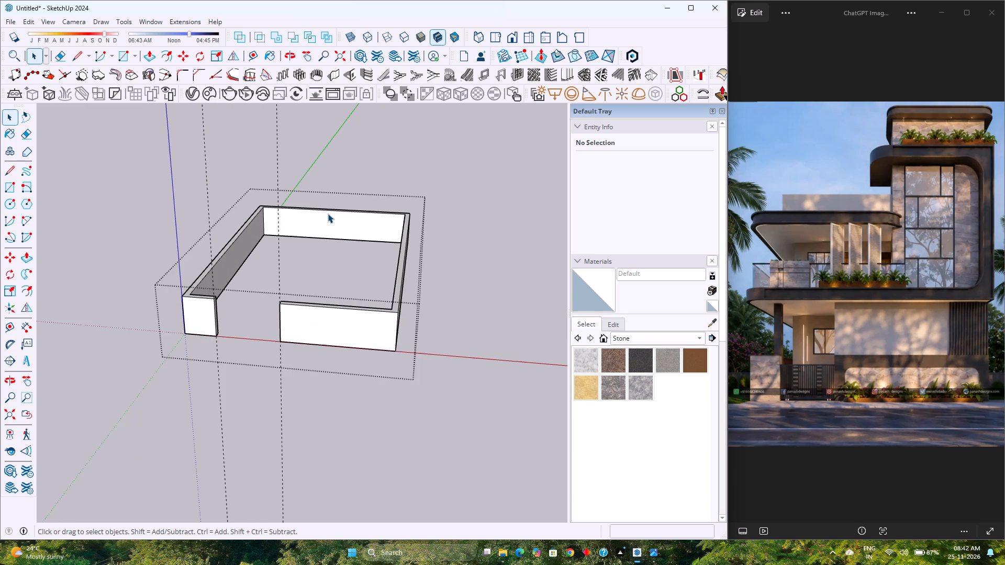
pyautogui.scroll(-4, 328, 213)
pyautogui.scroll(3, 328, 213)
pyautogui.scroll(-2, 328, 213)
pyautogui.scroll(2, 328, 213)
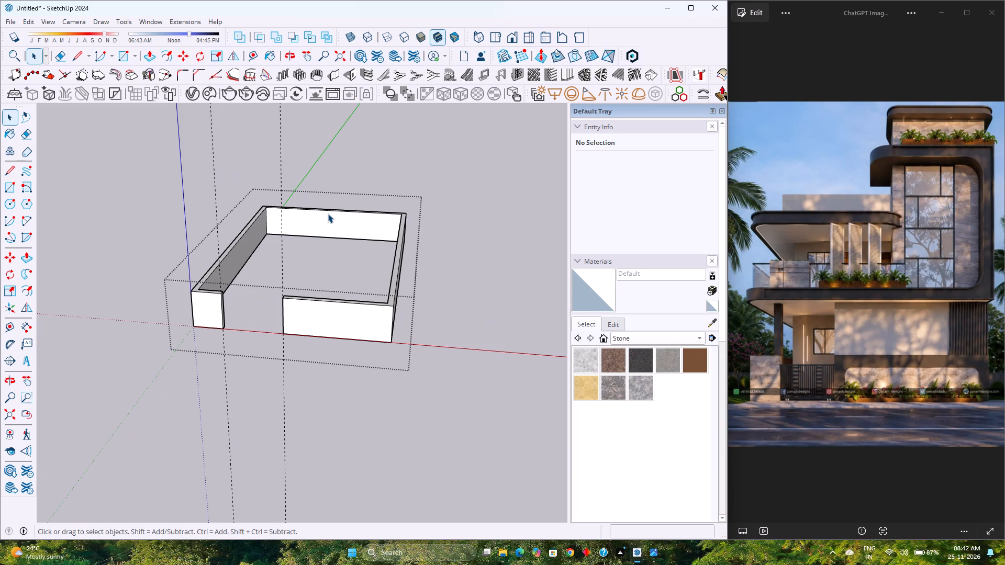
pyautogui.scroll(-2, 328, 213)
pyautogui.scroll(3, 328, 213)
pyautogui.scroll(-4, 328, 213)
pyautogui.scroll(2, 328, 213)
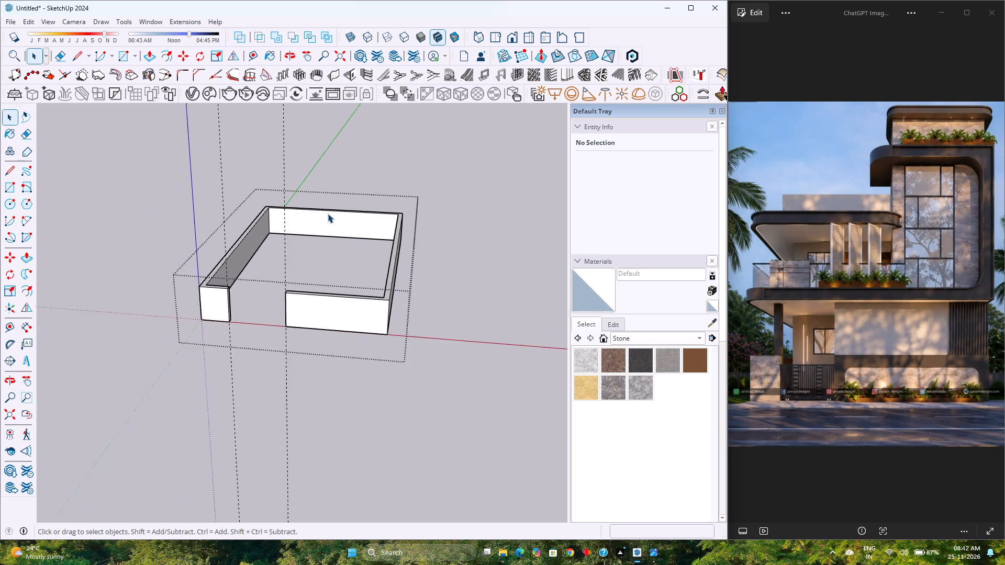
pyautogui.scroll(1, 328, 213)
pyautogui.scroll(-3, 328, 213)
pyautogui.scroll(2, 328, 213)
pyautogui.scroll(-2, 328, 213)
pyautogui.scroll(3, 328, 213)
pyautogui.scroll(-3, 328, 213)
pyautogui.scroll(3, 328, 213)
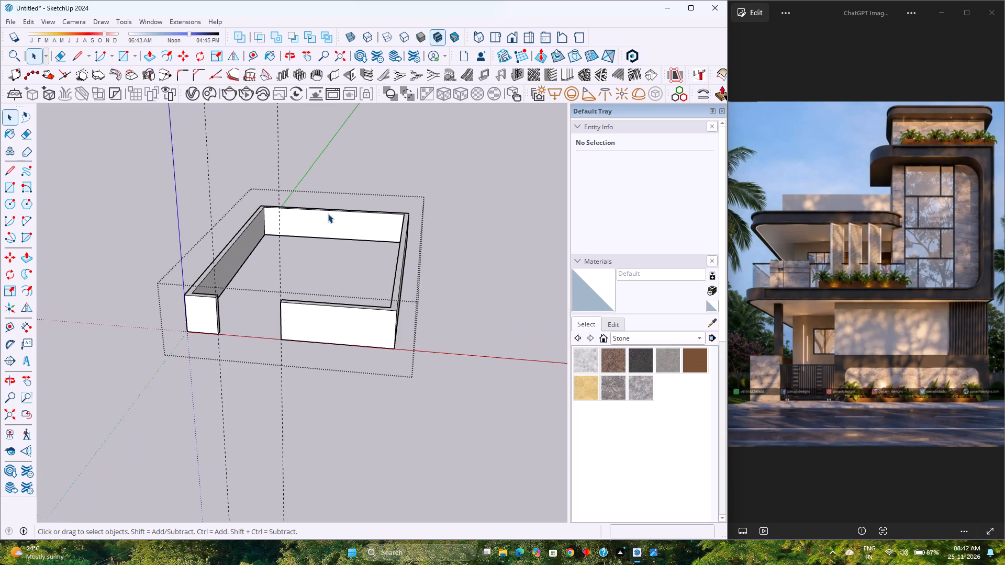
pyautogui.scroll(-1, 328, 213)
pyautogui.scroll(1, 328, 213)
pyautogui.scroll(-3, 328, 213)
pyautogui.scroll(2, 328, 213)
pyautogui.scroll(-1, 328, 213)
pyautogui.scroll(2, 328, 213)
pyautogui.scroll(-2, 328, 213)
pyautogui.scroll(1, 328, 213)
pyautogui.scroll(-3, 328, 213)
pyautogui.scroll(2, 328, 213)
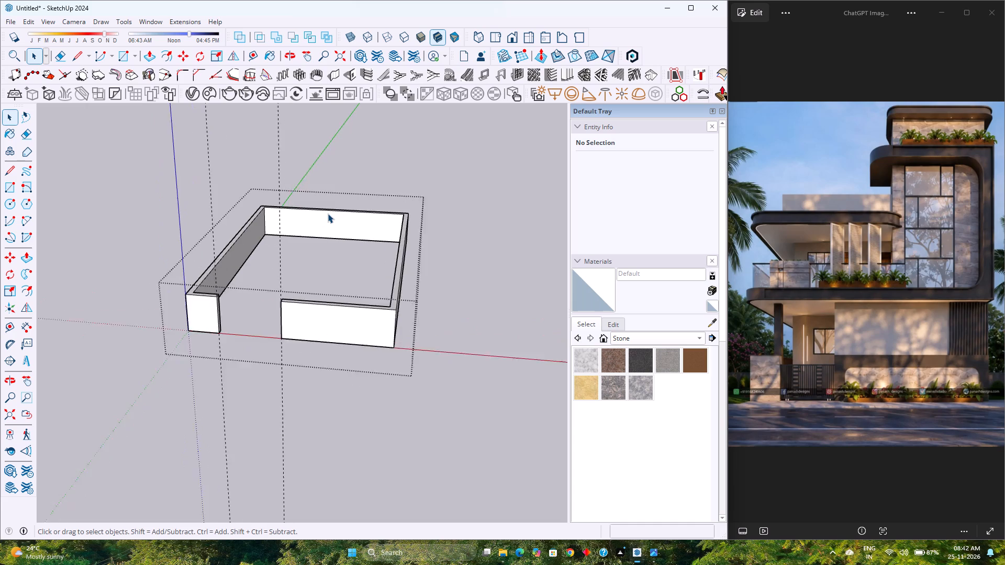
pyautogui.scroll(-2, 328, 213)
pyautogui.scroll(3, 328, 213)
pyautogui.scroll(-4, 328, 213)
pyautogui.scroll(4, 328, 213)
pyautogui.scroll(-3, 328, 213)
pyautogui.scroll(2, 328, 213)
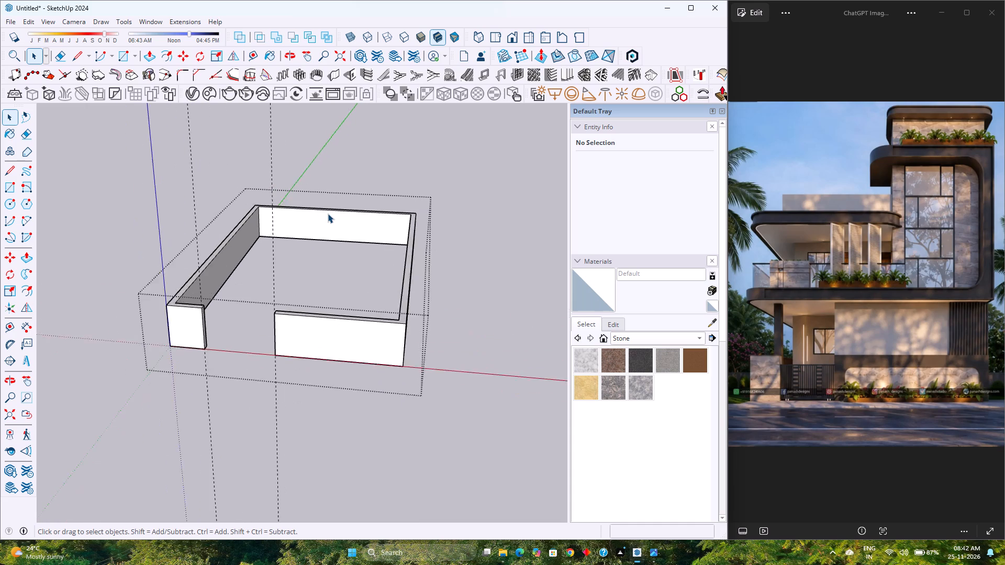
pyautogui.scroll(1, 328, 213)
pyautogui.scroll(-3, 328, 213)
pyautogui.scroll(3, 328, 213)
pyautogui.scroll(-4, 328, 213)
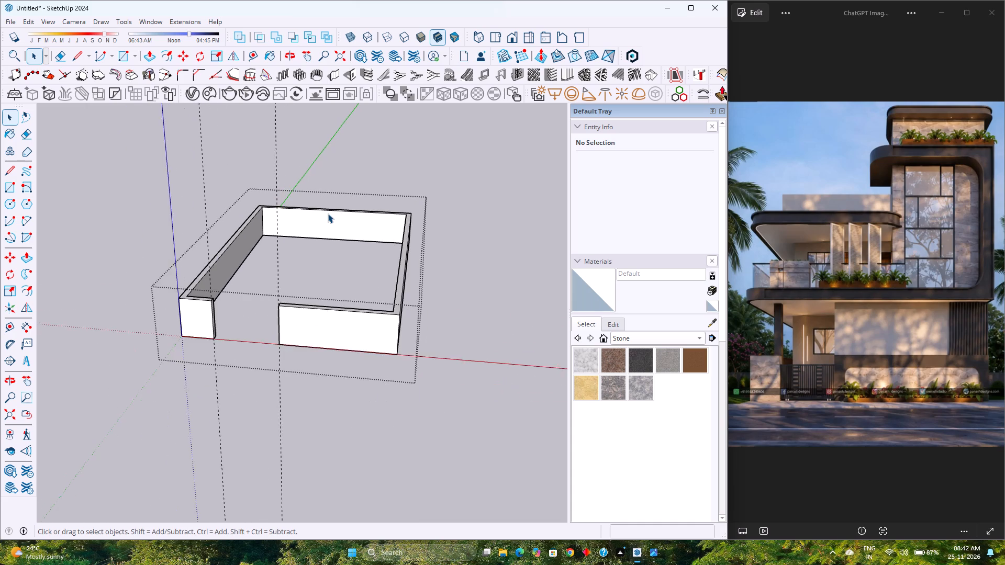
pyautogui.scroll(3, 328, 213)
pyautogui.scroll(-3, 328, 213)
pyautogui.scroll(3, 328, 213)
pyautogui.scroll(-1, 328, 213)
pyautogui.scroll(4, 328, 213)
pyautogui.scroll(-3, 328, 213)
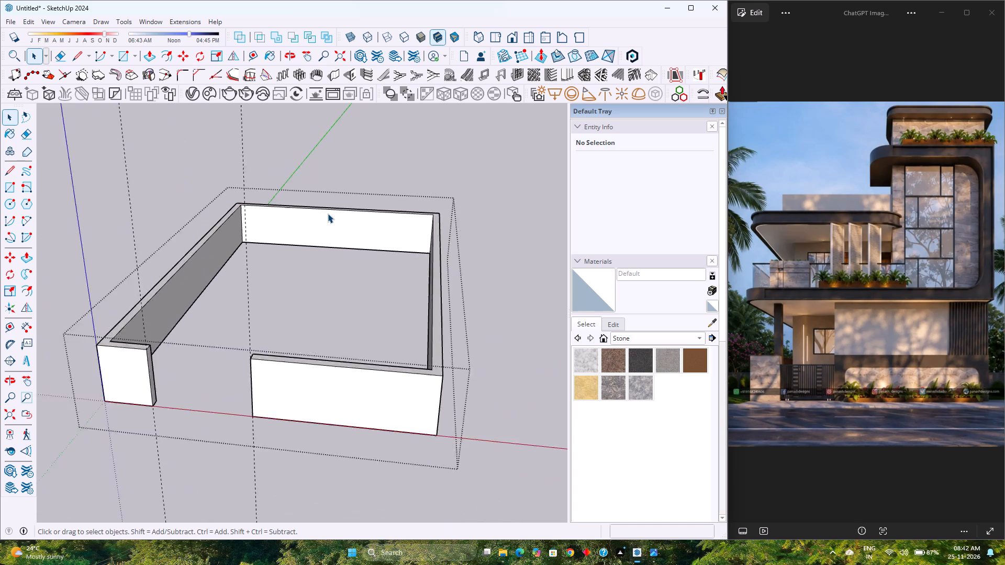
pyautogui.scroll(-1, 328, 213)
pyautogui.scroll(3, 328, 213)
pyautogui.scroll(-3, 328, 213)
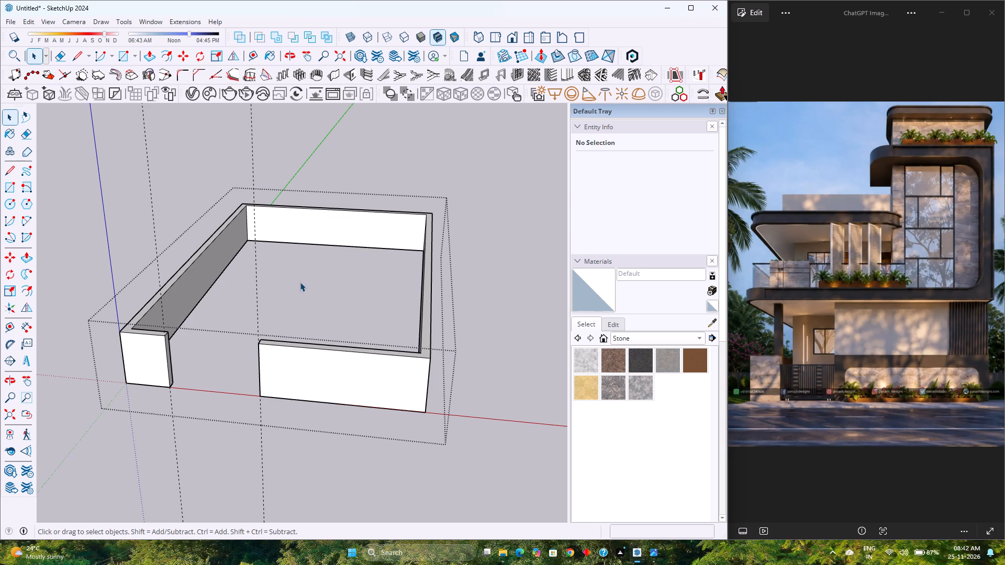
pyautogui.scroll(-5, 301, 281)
# Inspect the front boundary wall and gate opening from the standard front view and from several surrounding angles.
pyautogui.click(515, 38)
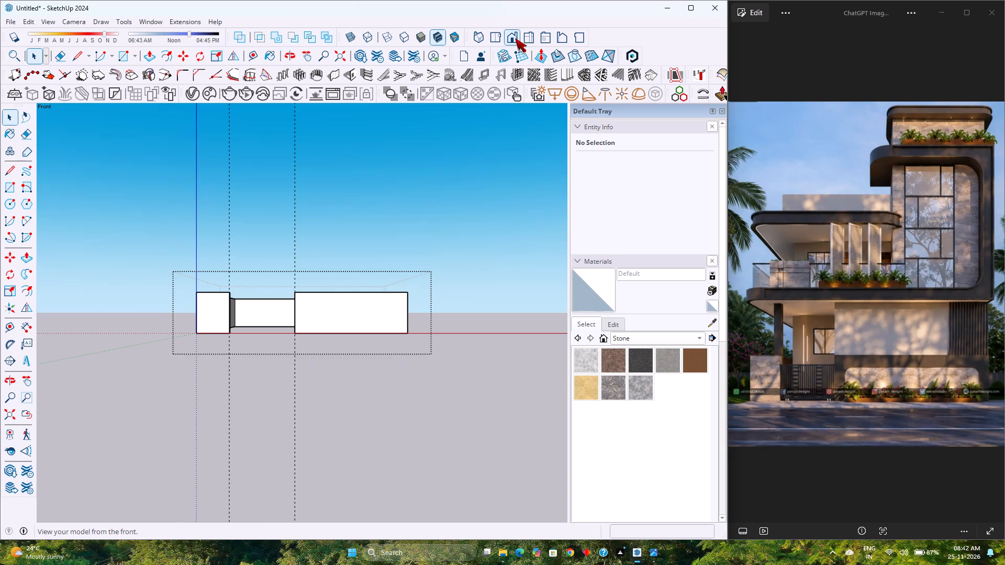
pyautogui.scroll(7, 245, 329)
pyautogui.moveTo(266, 317); pyautogui.dragTo(340, 321, button='middle')
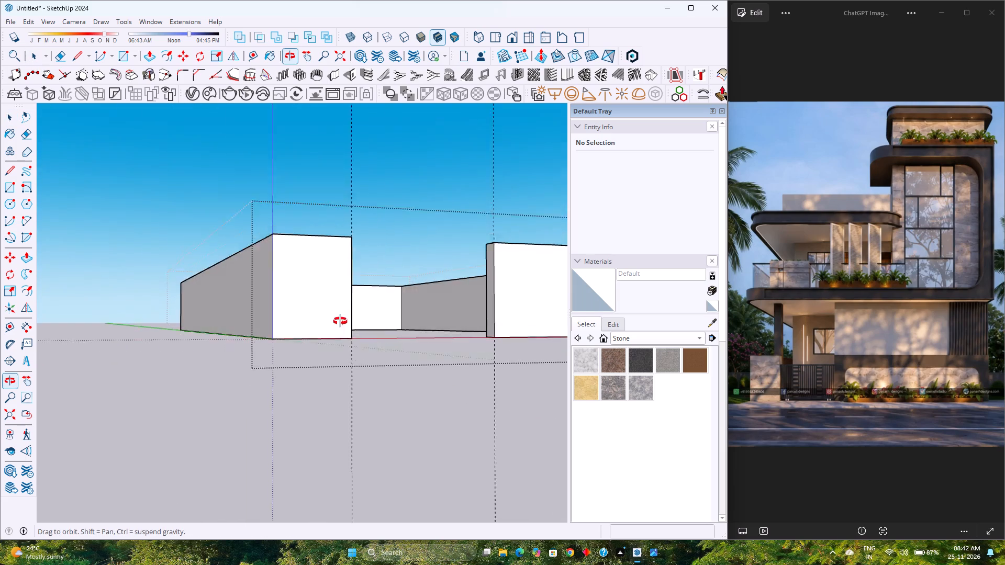
pyautogui.moveTo(340, 321); pyautogui.dragTo(274, 376, button='middle')
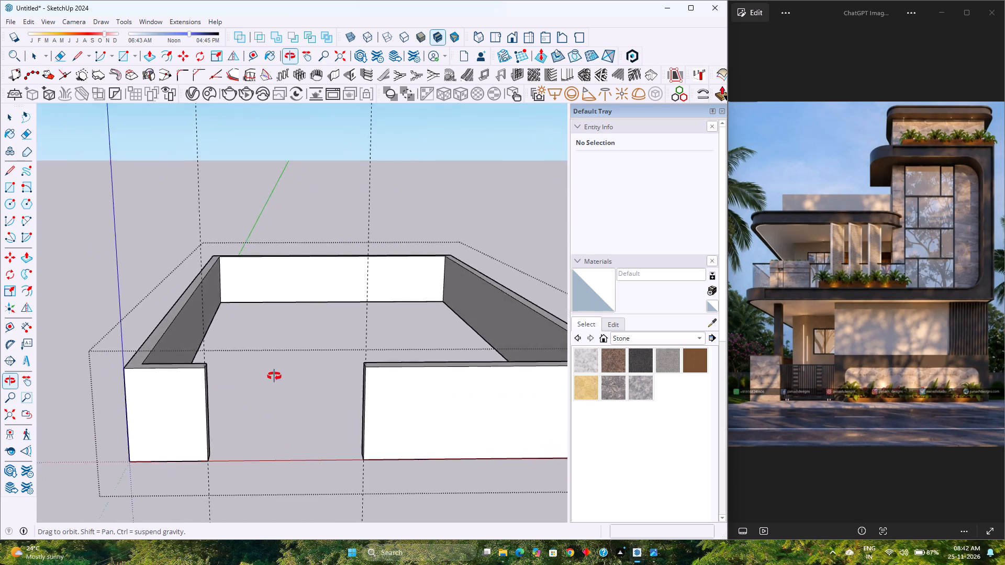
pyautogui.moveTo(274, 376); pyautogui.dragTo(281, 370, button='middle')
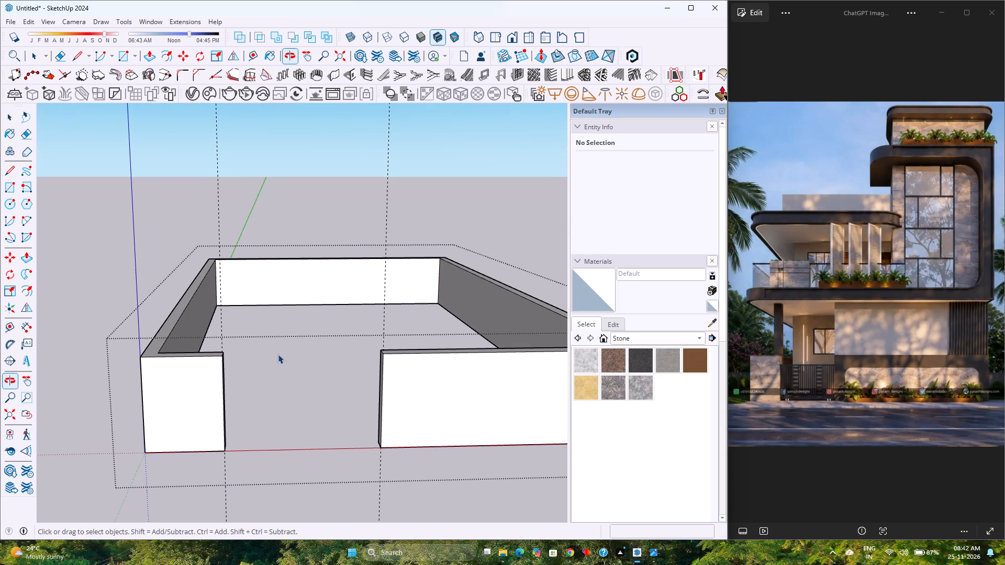
pyautogui.scroll(-4, 278, 352)
pyautogui.scroll(1, 278, 351)
pyautogui.scroll(-3, 278, 345)
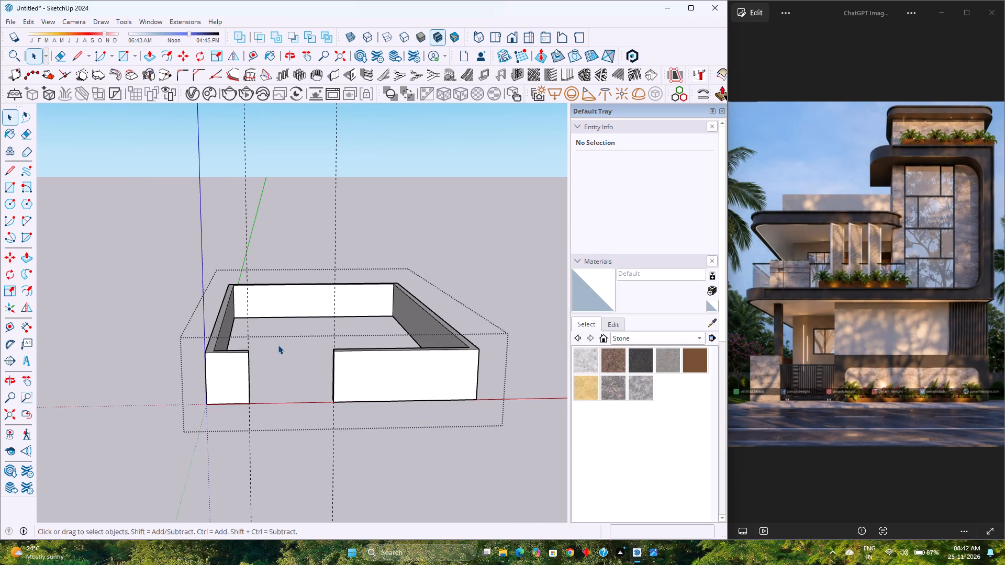
pyautogui.scroll(3, 278, 343)
pyautogui.scroll(-5, 278, 343)
pyautogui.scroll(4, 278, 342)
pyautogui.scroll(-5, 278, 342)
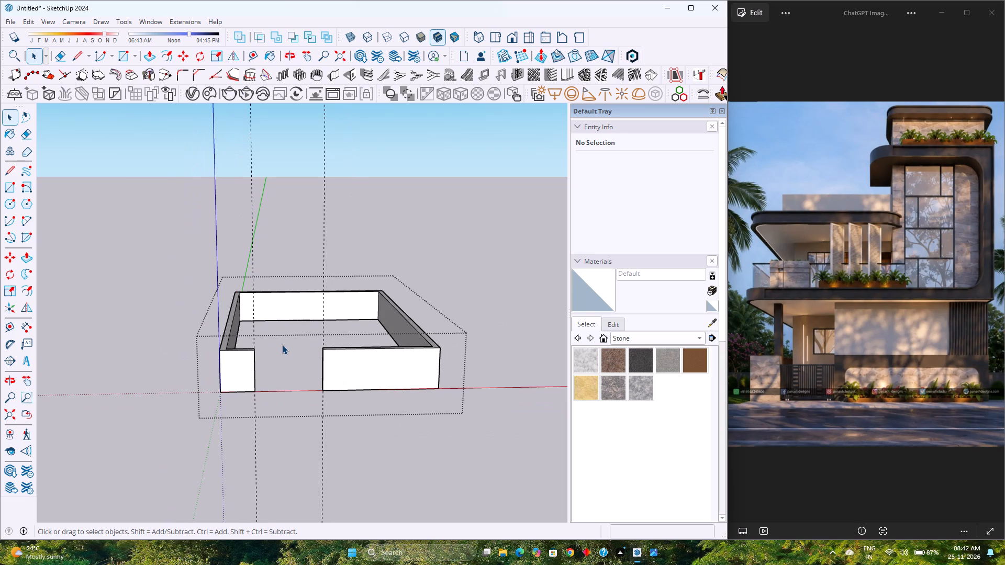
pyautogui.scroll(5, 282, 345)
pyautogui.moveTo(283, 347); pyautogui.dragTo(275, 259, button='middle')
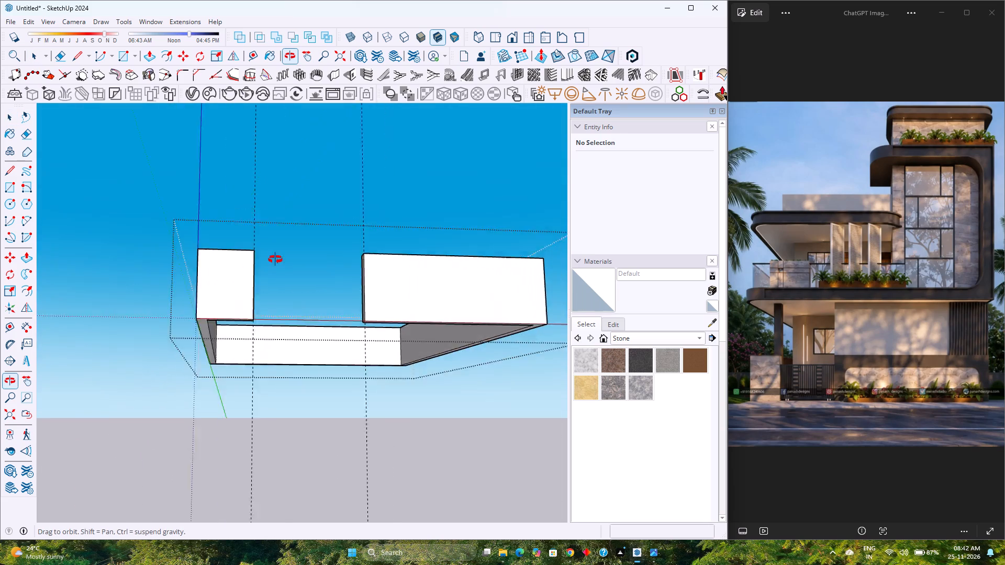
pyautogui.moveTo(275, 259); pyautogui.dragTo(193, 312, button='middle')
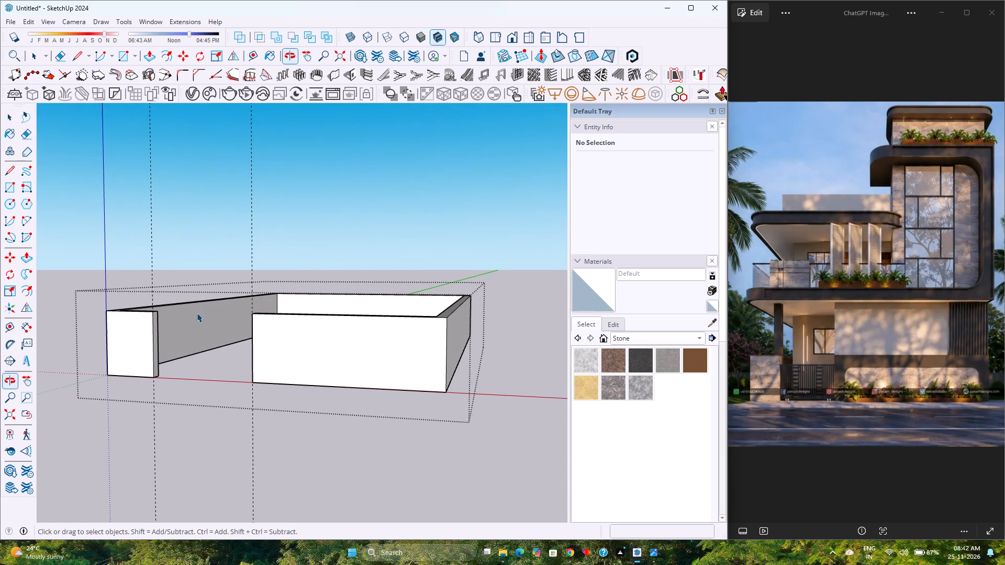
# Select and examine the front face of the longer boundary wall section beside the gate opening.
pyautogui.doubleClick(359, 346)
pyautogui.scroll(5, 359, 346)
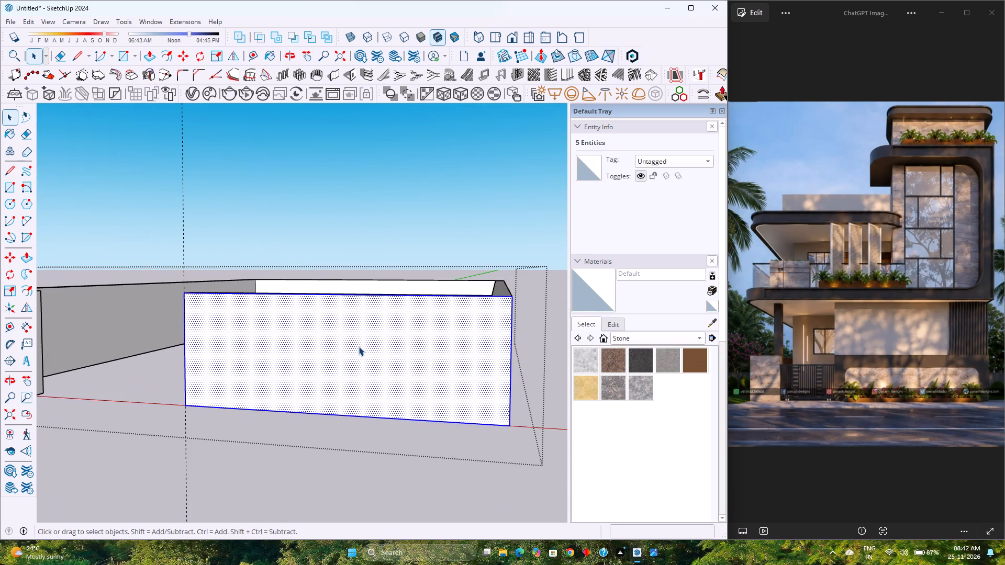
pyautogui.click(232, 427)
pyautogui.click(310, 370)
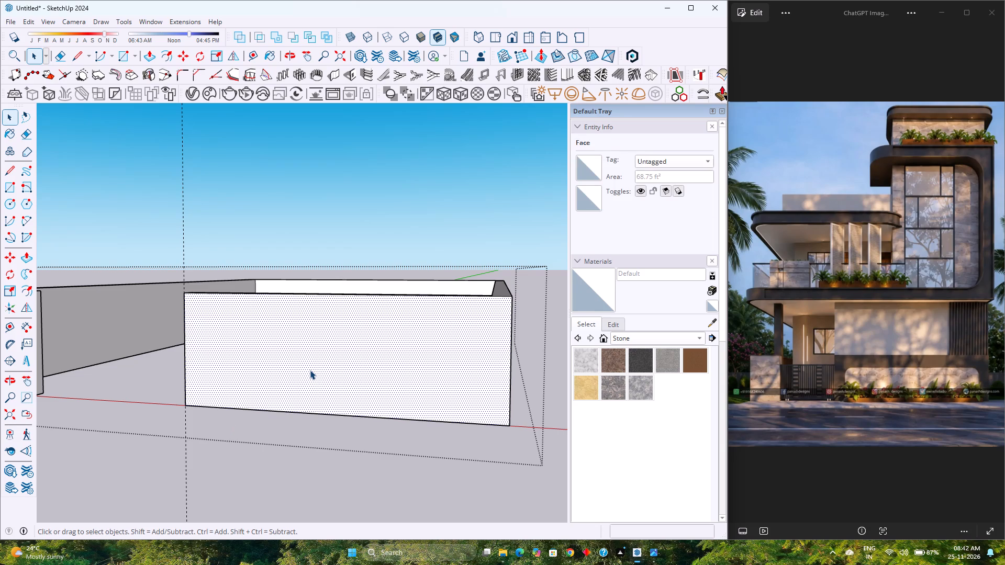
pyautogui.scroll(-3, 310, 370)
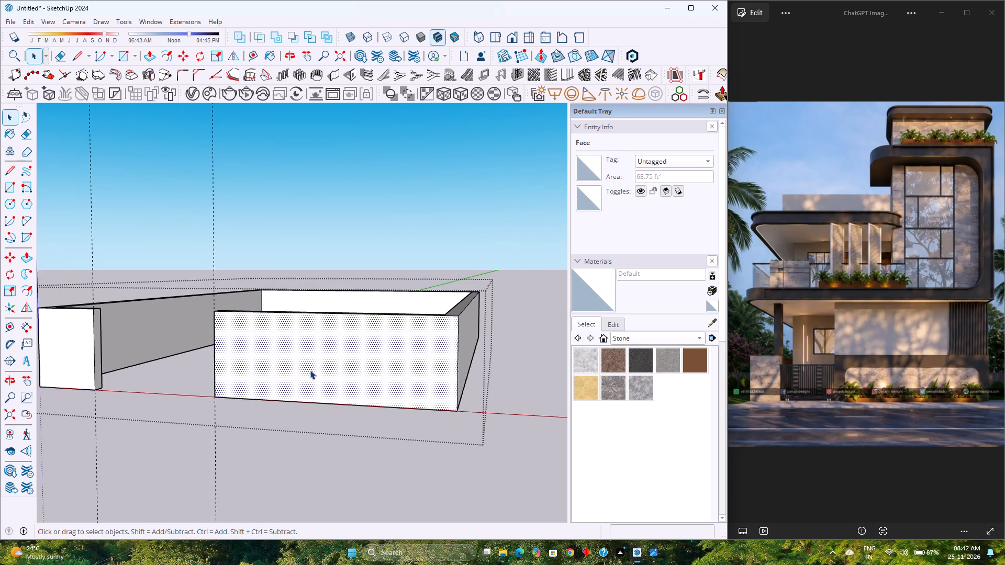
pyautogui.scroll(3, 310, 370)
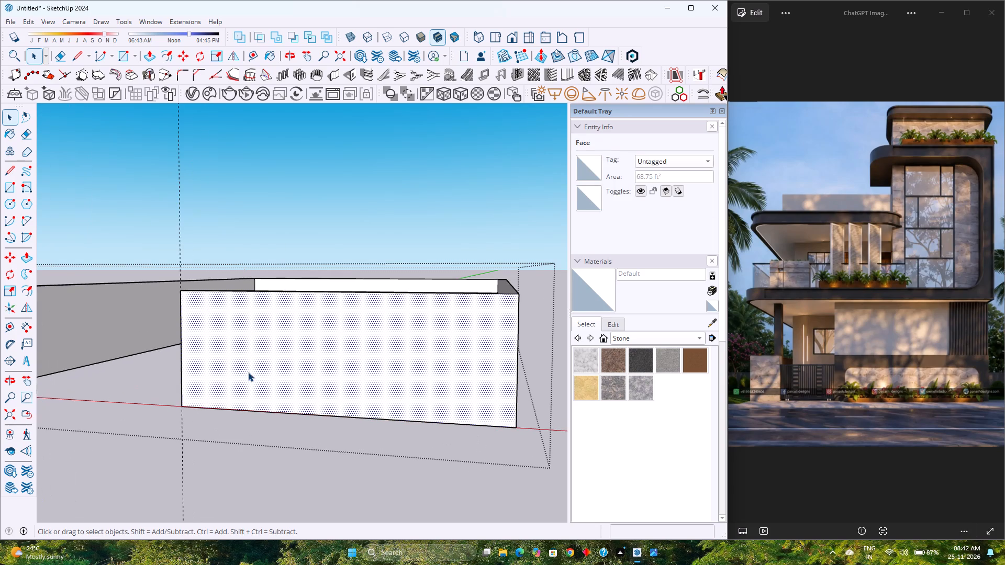
pyautogui.scroll(-4, 181, 372)
pyautogui.moveTo(292, 367); pyautogui.dragTo(343, 369, button='middle')
pyautogui.scroll(4, 355, 365)
pyautogui.scroll(-4, 355, 365)
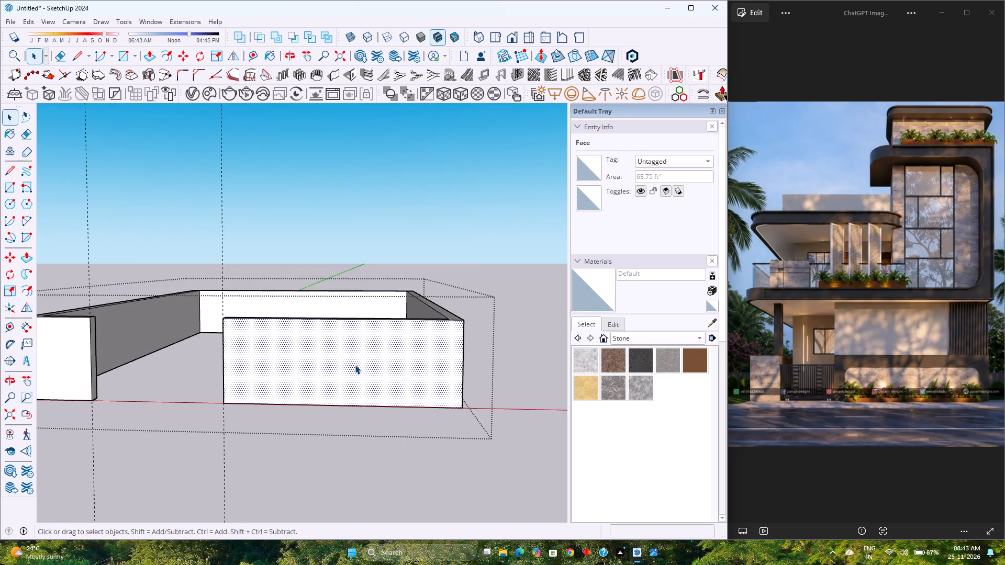
pyautogui.scroll(5, 355, 365)
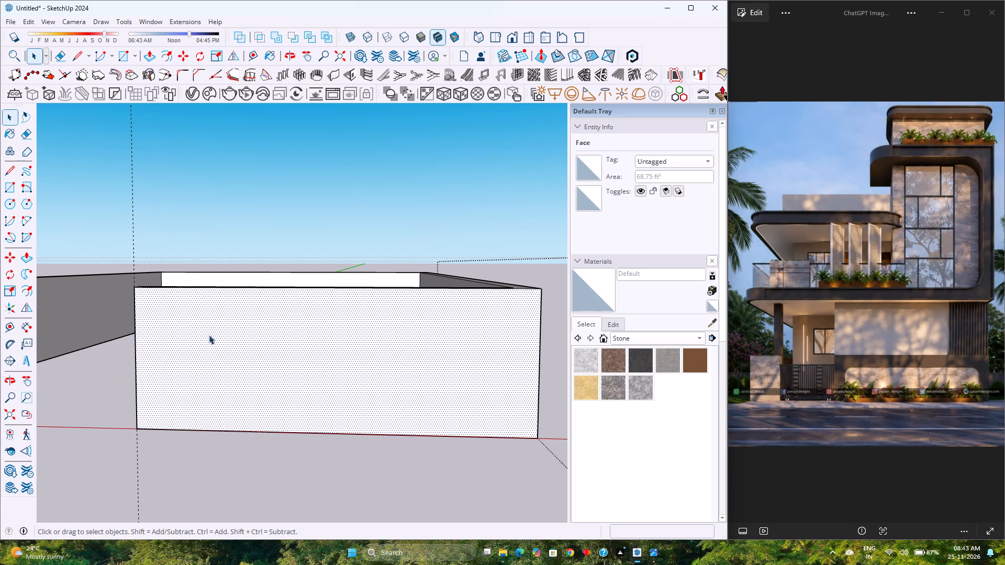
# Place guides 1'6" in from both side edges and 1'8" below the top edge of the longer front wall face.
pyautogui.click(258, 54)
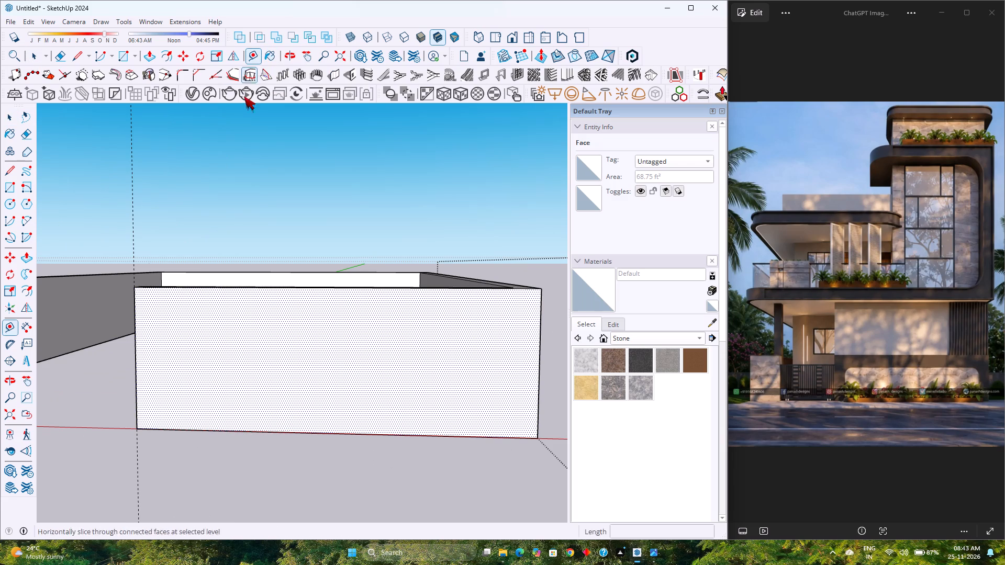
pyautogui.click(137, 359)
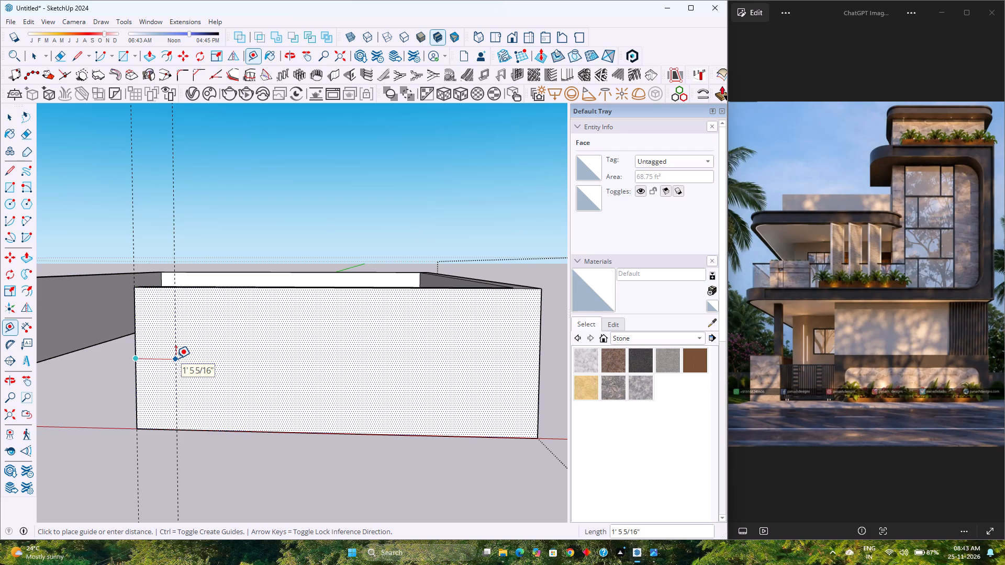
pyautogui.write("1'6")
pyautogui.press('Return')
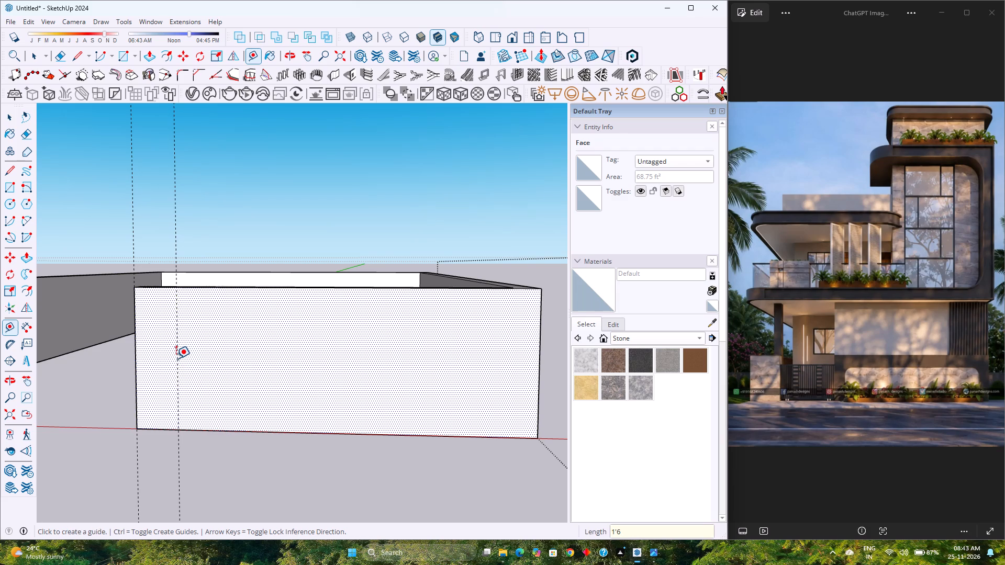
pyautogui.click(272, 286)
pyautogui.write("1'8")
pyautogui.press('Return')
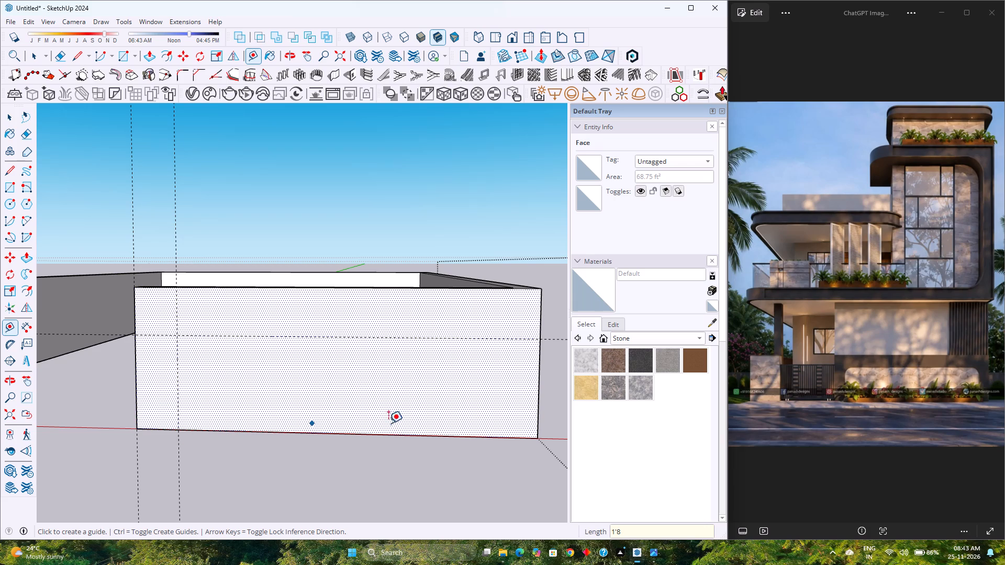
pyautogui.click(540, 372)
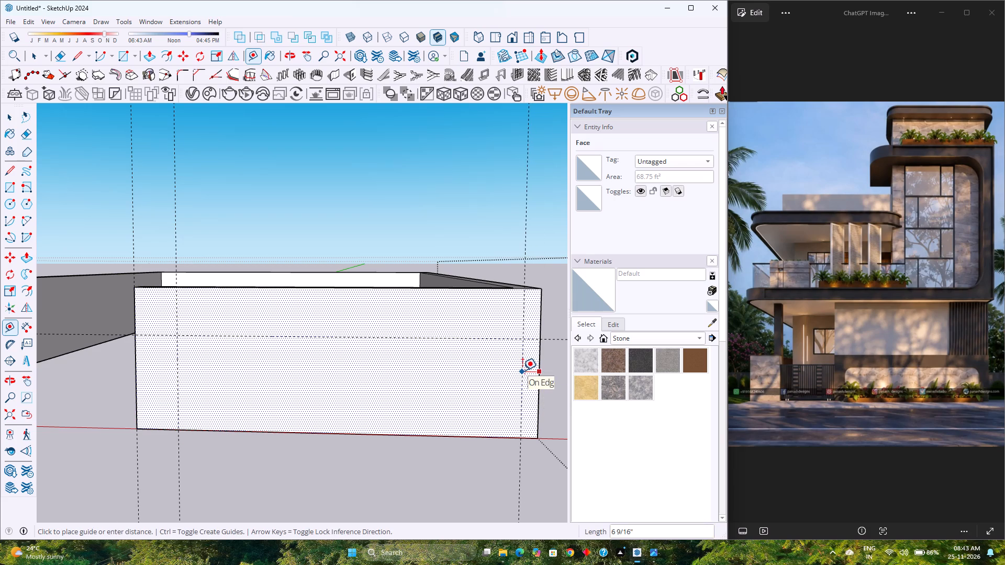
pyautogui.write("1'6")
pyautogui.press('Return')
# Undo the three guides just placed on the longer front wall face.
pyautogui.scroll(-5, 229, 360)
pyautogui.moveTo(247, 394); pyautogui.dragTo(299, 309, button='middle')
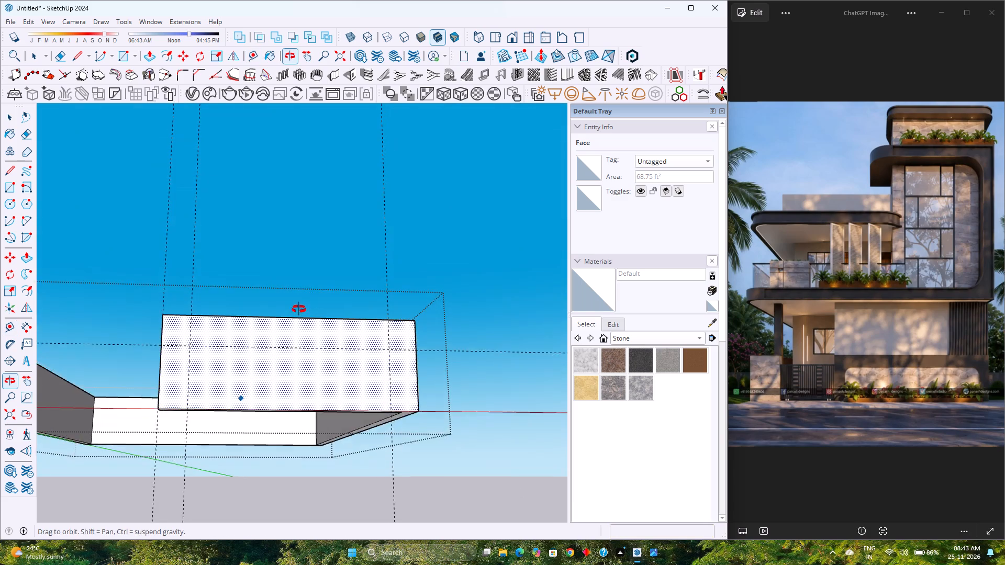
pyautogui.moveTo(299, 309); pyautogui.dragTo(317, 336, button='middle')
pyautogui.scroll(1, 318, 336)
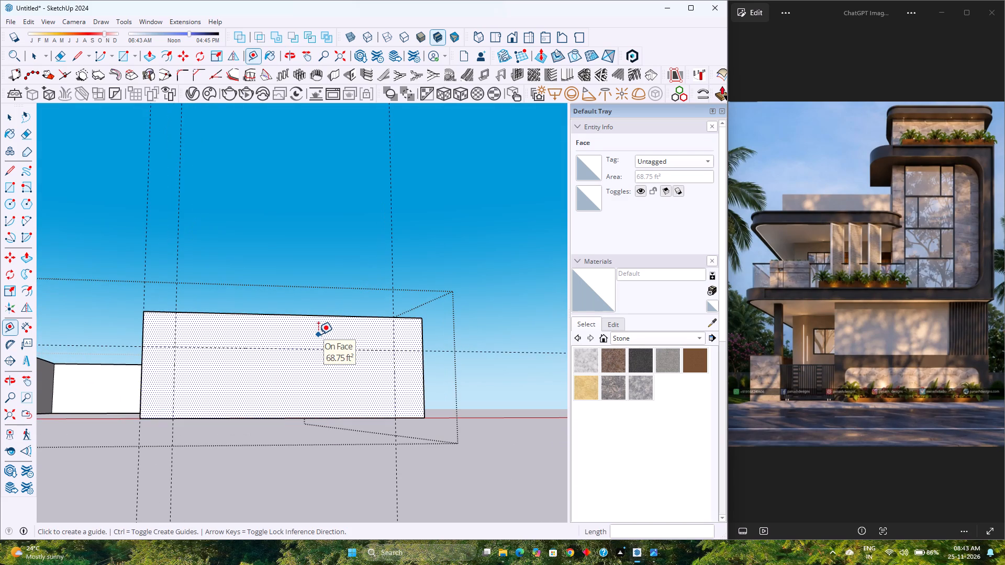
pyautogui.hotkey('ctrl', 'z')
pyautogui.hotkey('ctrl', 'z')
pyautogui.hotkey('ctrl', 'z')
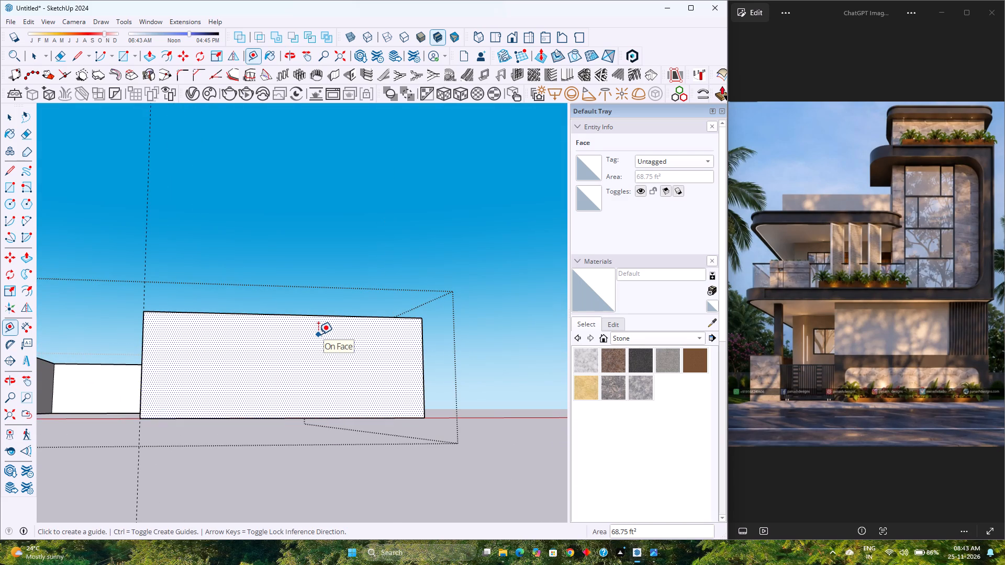
# Place guides 1'2" in from both side edges and 1'6" below the top edge of the longer front wall face.
pyautogui.click(142, 354)
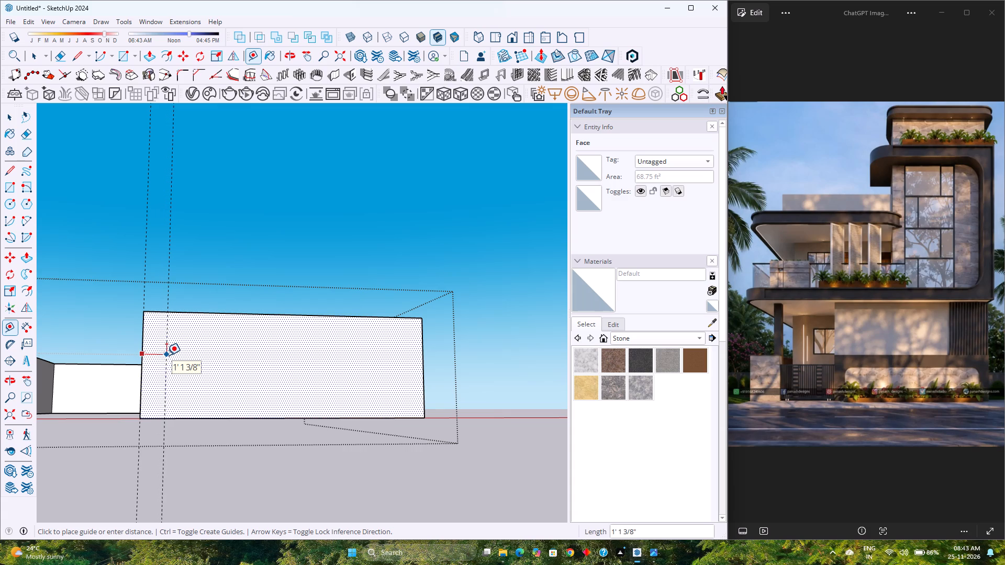
pyautogui.write("1'2")
pyautogui.press('Return')
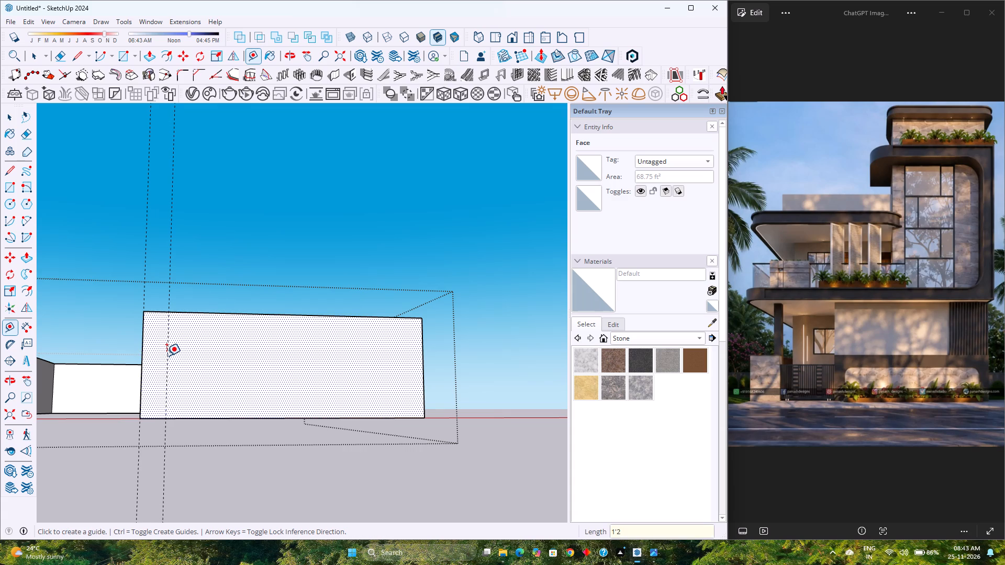
pyautogui.click(422, 386)
pyautogui.write("1'2")
pyautogui.press('Return')
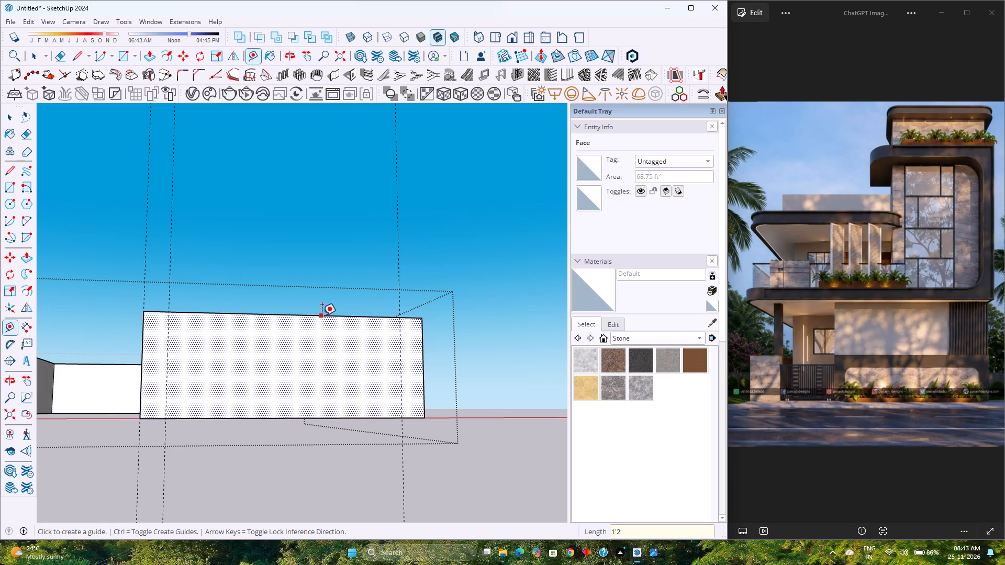
pyautogui.click(322, 315)
pyautogui.write("1'6")
pyautogui.press('Return')
# Add guides 1' inward from both inset vertical guides and 1' below the horizontal guide on the wall face.
pyautogui.scroll(-2, 319, 337)
pyautogui.scroll(5, 312, 366)
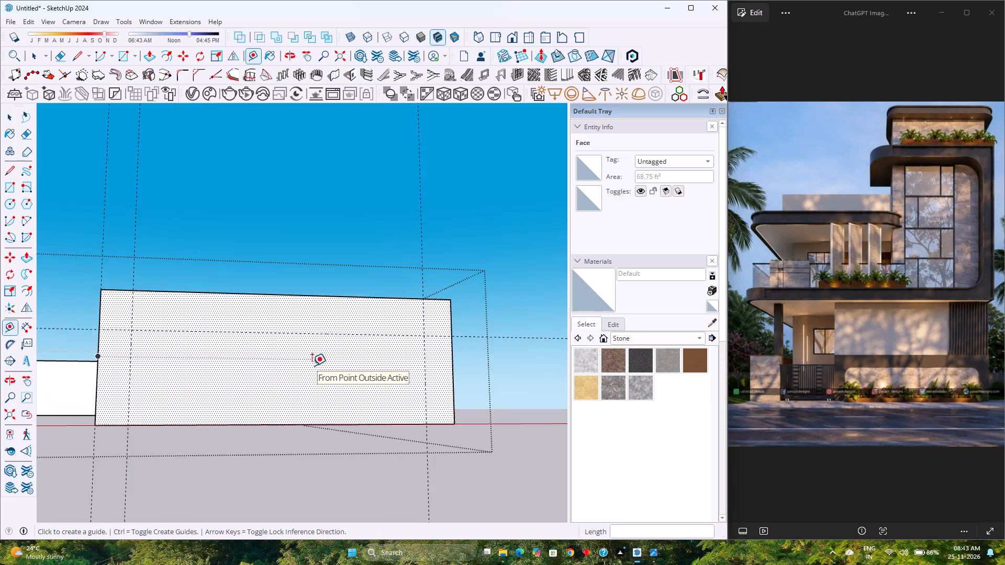
pyautogui.click(110, 368)
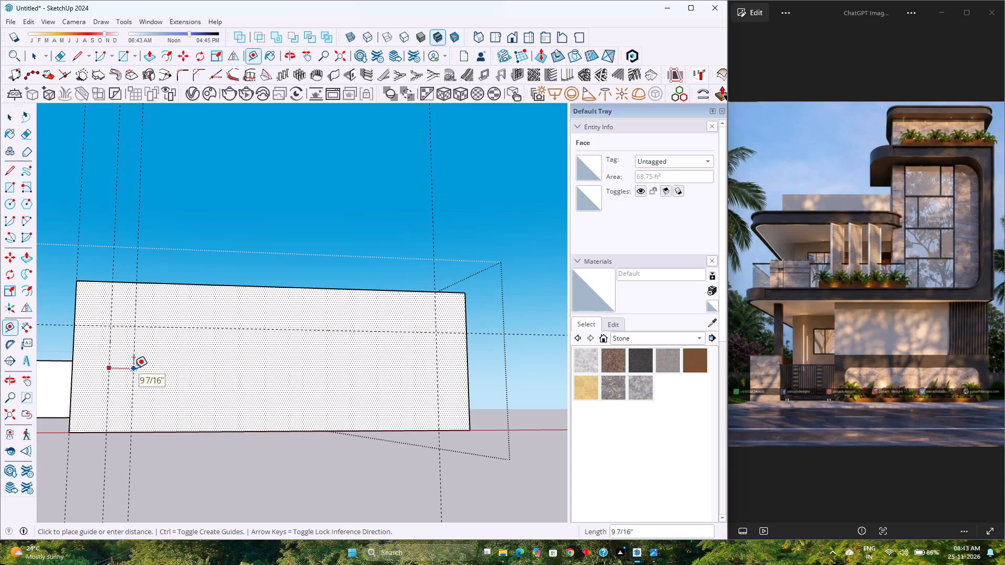
pyautogui.press('9')
pyautogui.press('BackSpace')
pyautogui.write("1'")
pyautogui.press('Return')
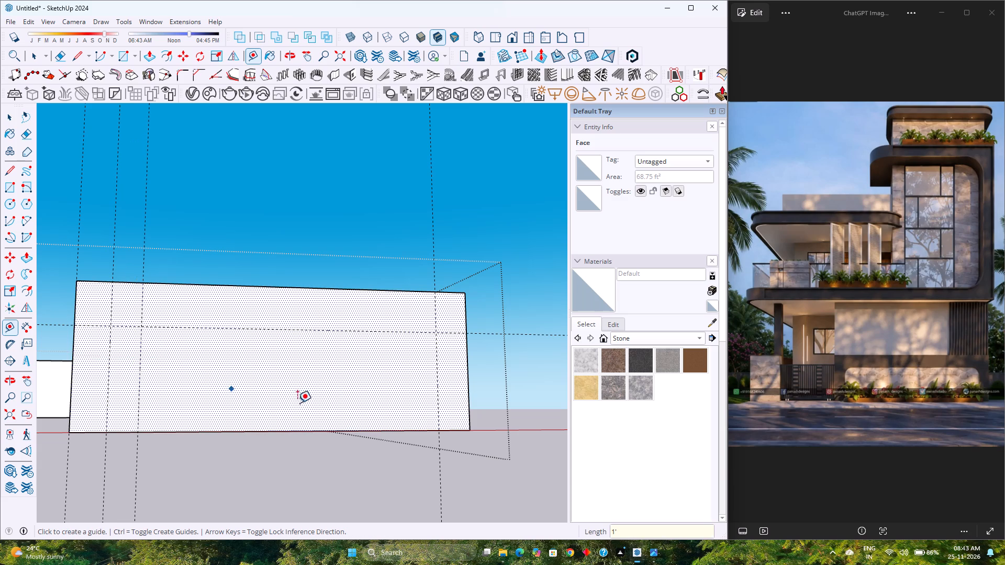
pyautogui.click(438, 372)
pyautogui.write("1'")
pyautogui.press('Return')
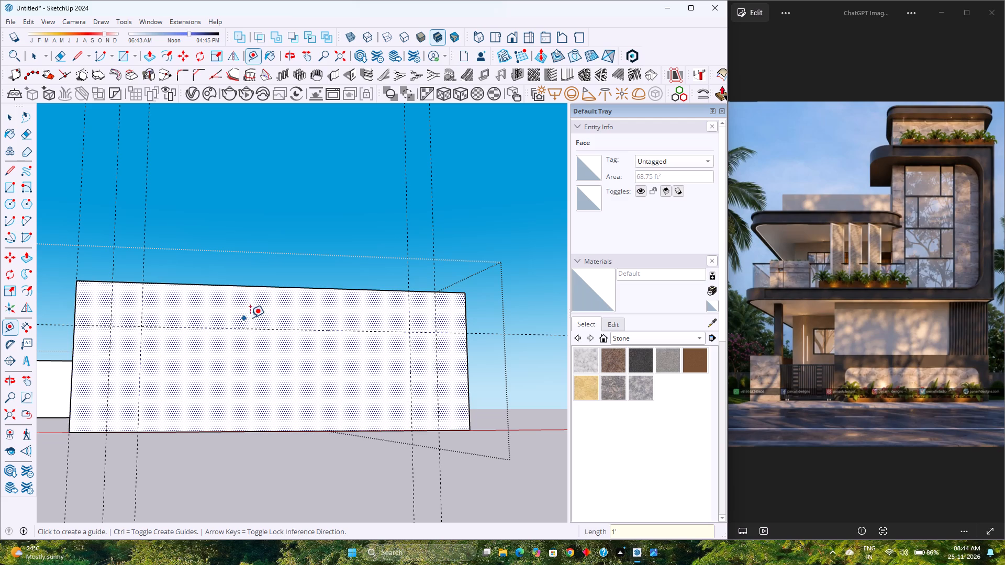
pyautogui.click(262, 330)
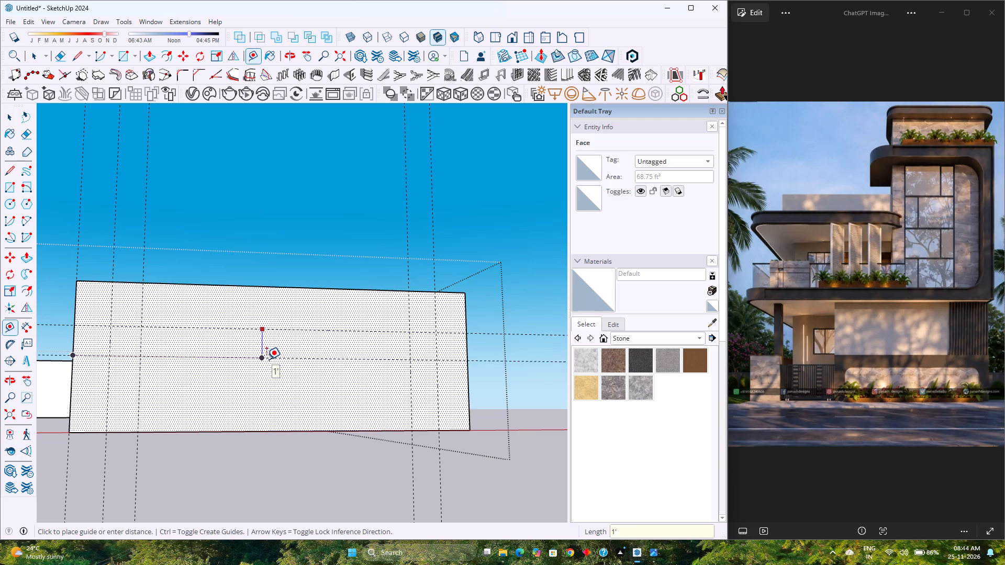
pyautogui.write("1'")
pyautogui.press('Return')
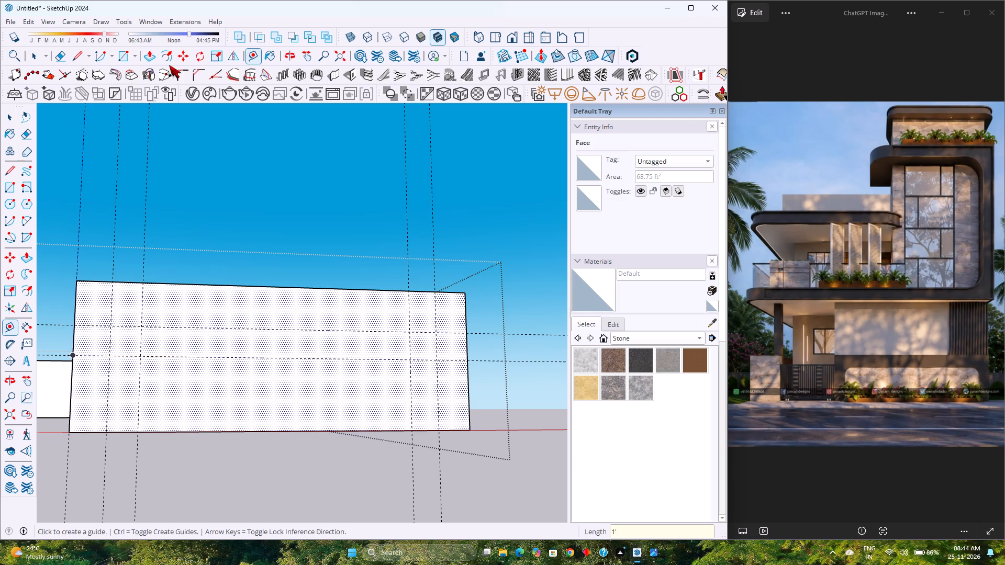
# Draw two vertical lines along the outer inset guides, from the wall face's bottom edge up to the lower horizontal guide.
pyautogui.click(79, 60)
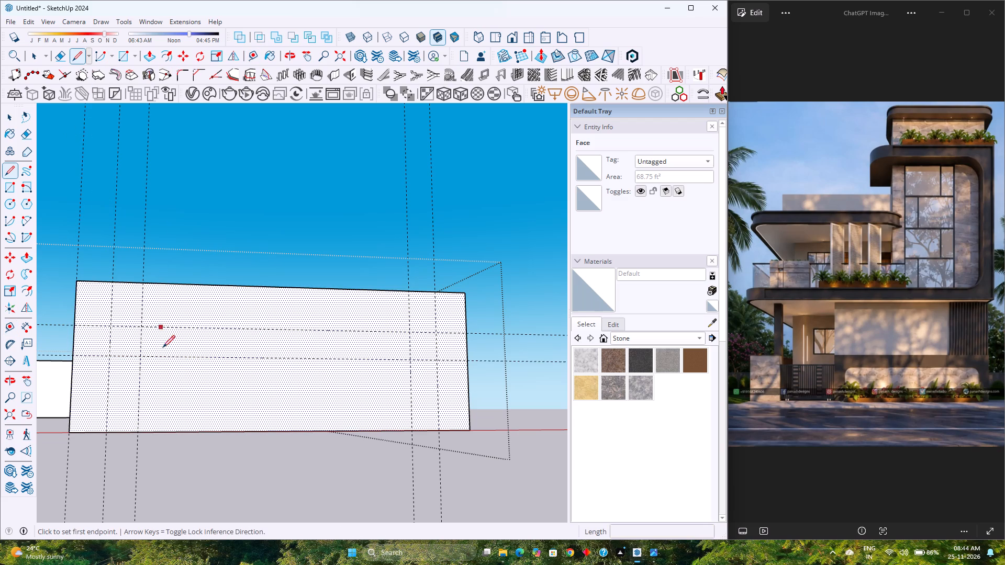
pyautogui.click(107, 432)
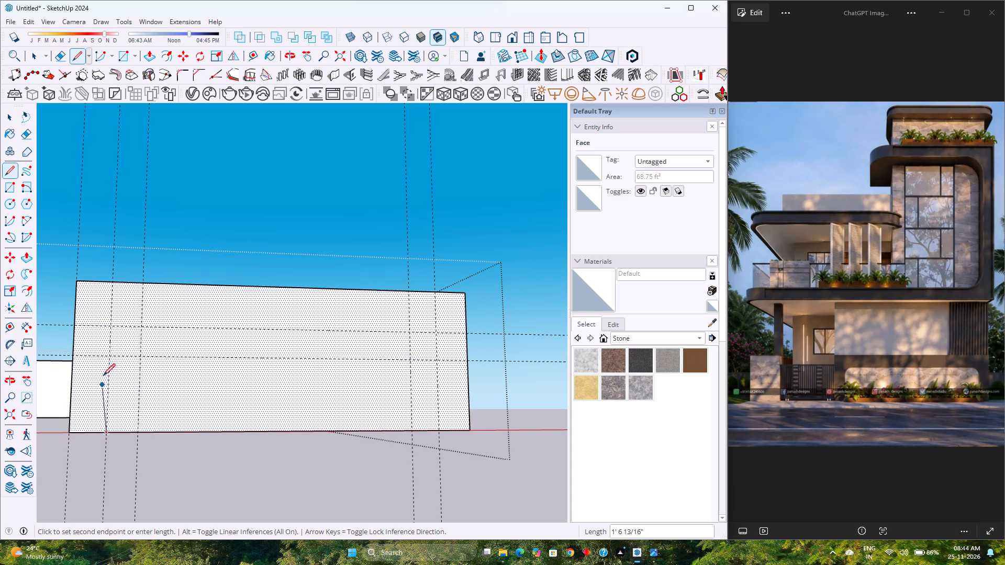
pyautogui.click(110, 358)
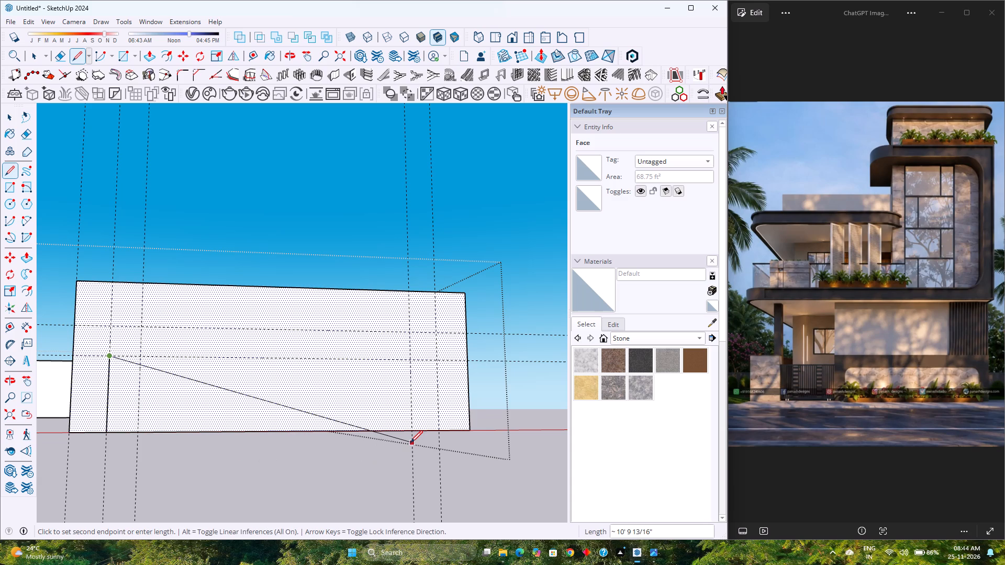
pyautogui.press('Escape')
pyautogui.press('space')
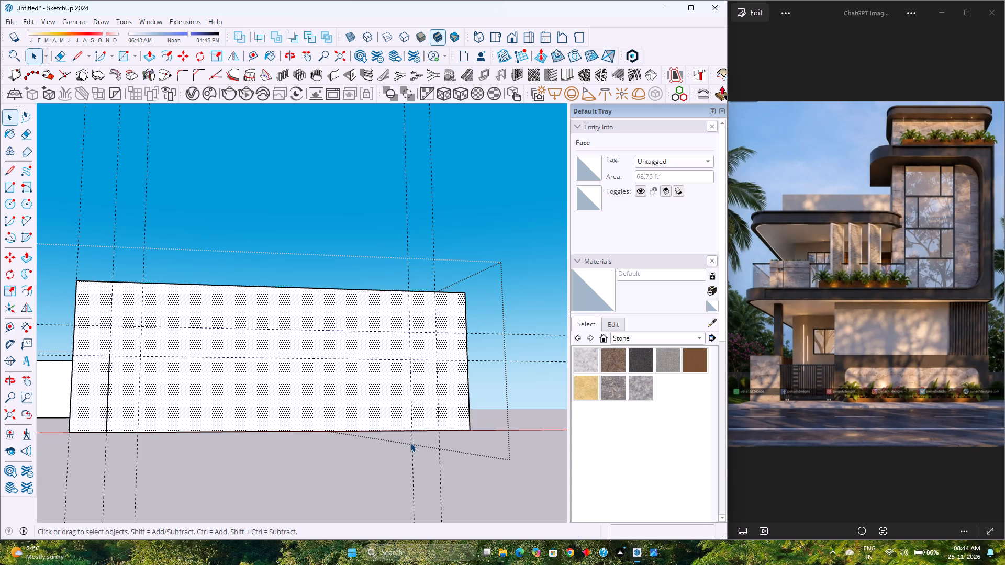
pyautogui.click(84, 60)
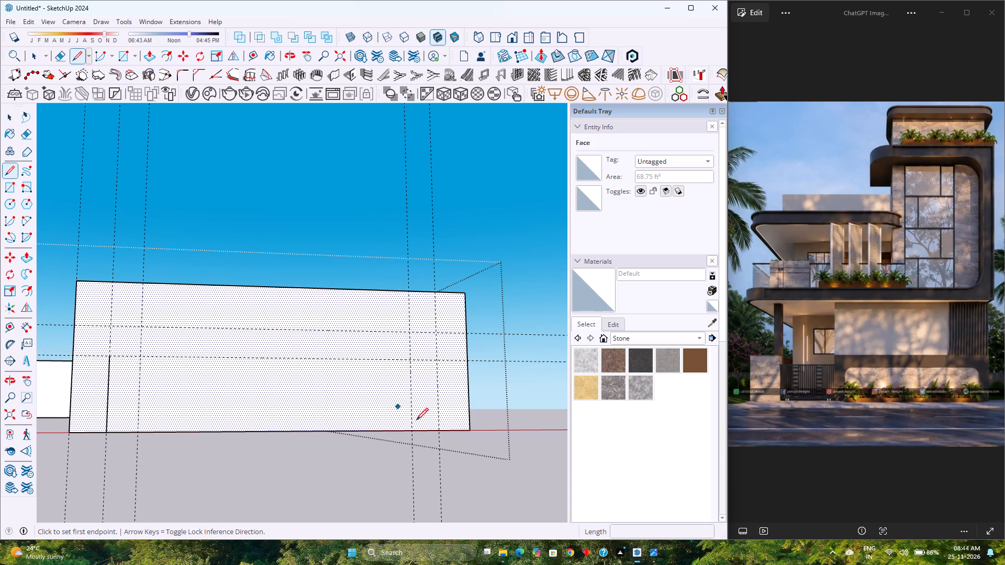
pyautogui.click(440, 431)
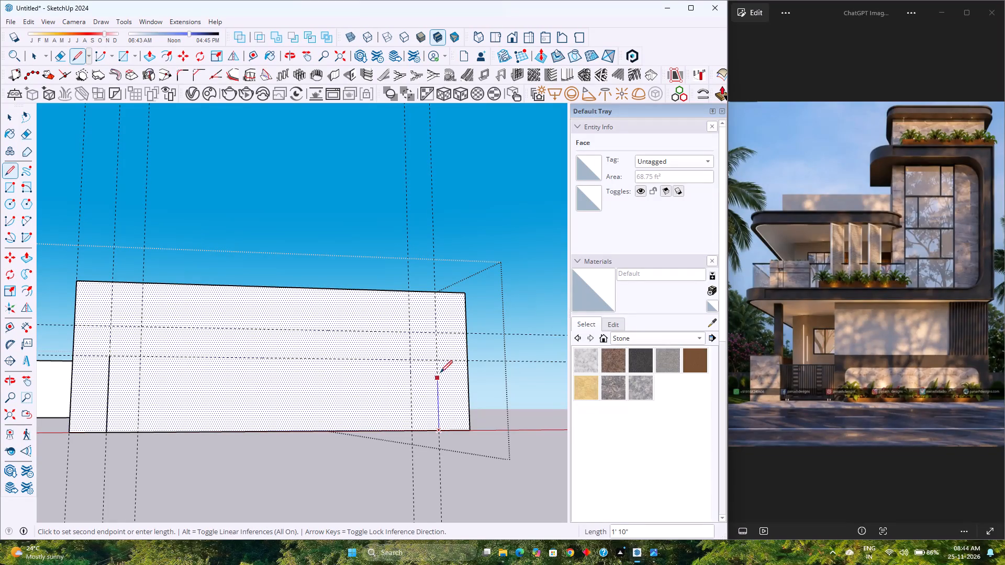
pyautogui.click(440, 361)
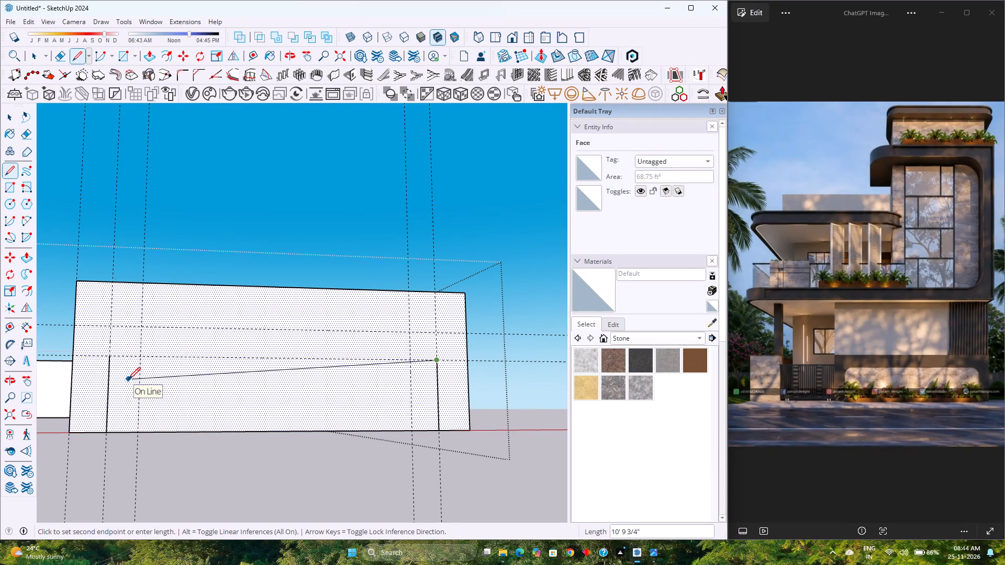
# Draw a tangent corner arc from the top of the left vertical line to the inner vertical guide's intersection with the upper horizontal guide.
pyautogui.press('a')
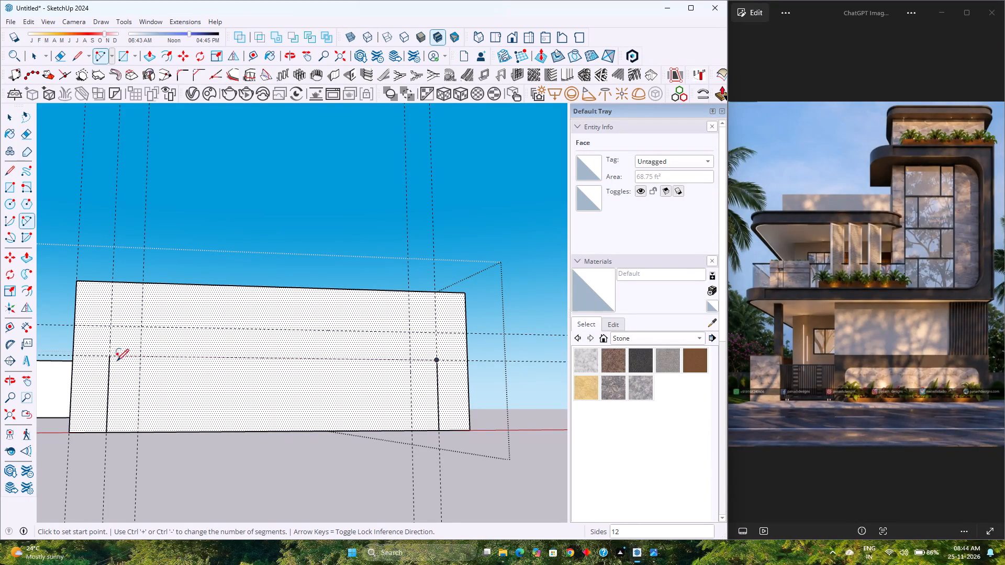
pyautogui.click(112, 356)
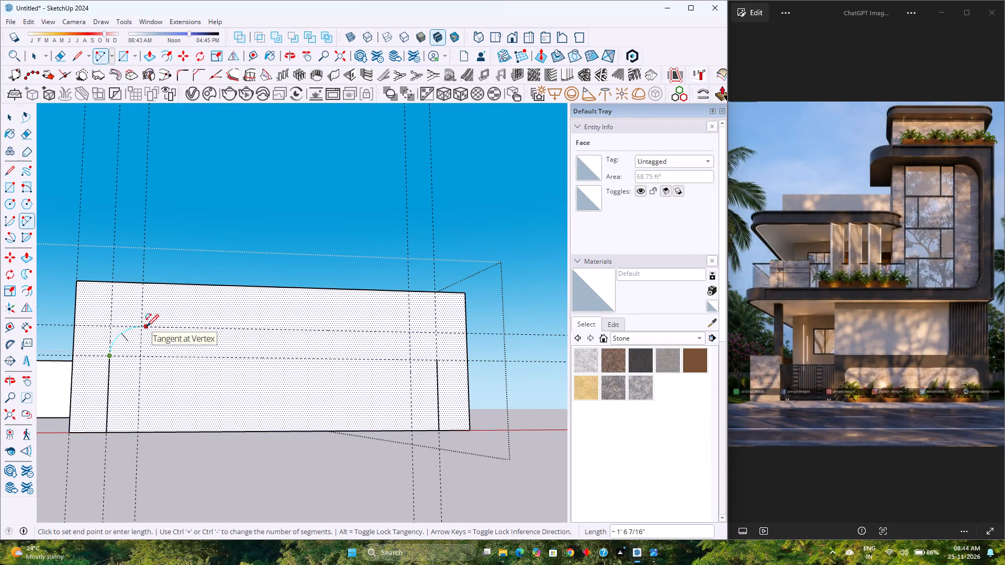
pyautogui.doubleClick(143, 325)
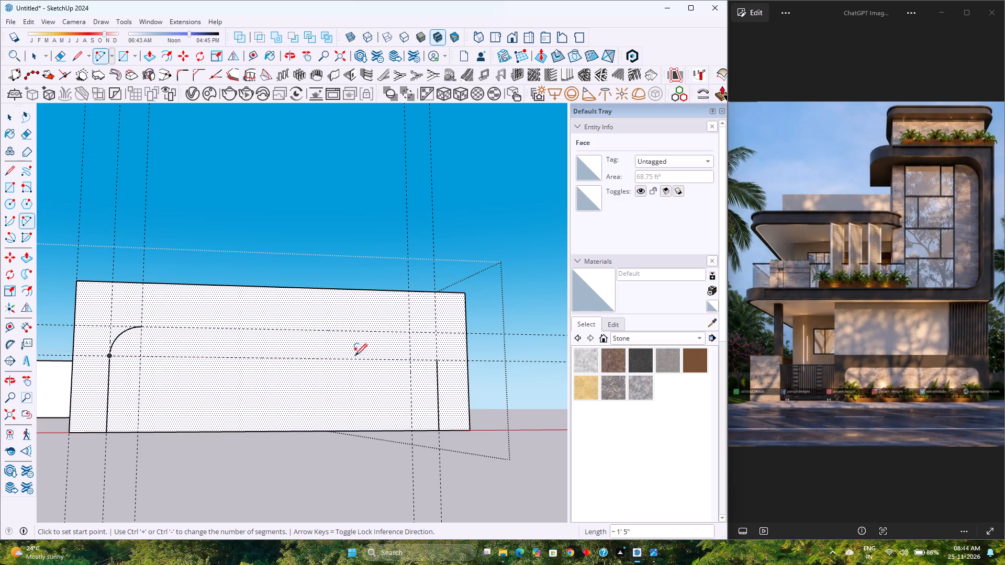
# Draw the matching tangent corner arc from the other vertical line's top, and join both arcs with a straight line to close the panel outline.
pyautogui.click(437, 361)
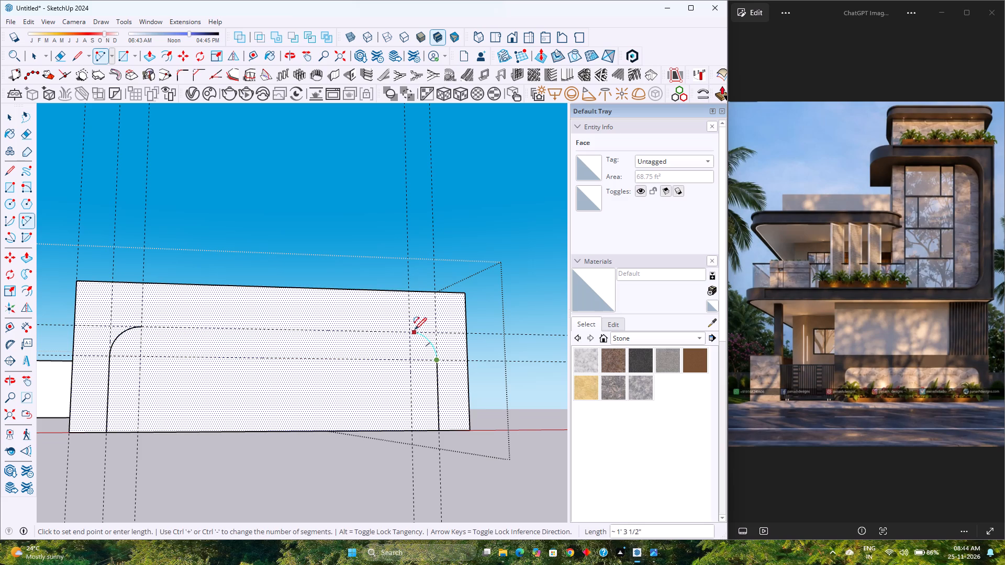
pyautogui.doubleClick(411, 331)
pyautogui.click(74, 59)
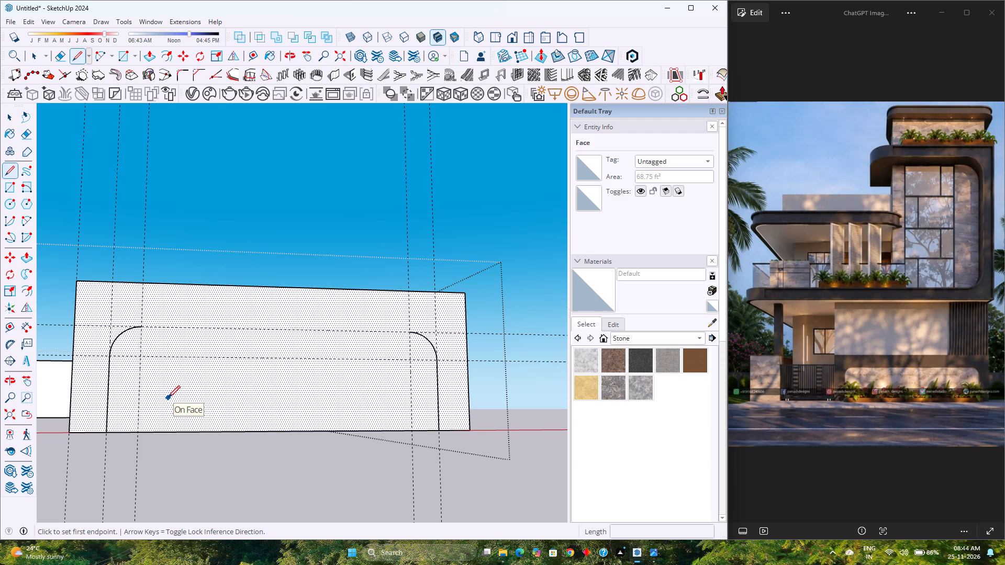
pyautogui.click(142, 327)
pyautogui.click(409, 330)
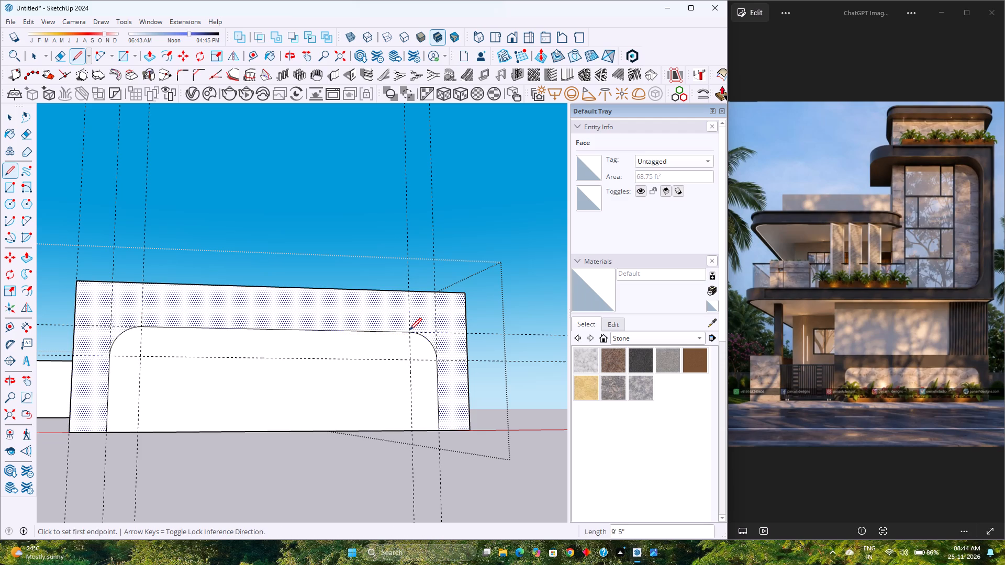
# Set the segment count of both corner arcs of the panel outline to 120.
pyautogui.press('space')
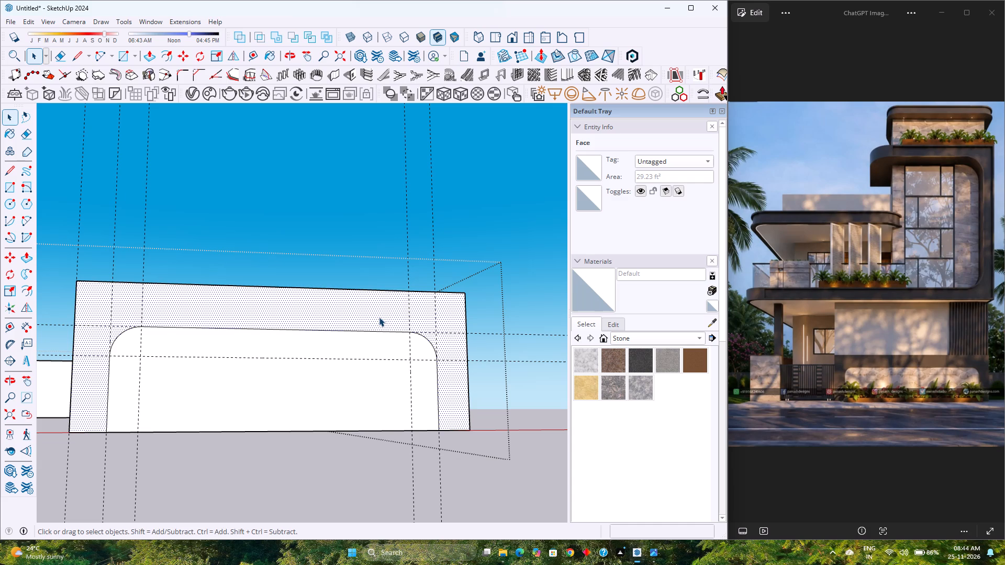
pyautogui.click(429, 342)
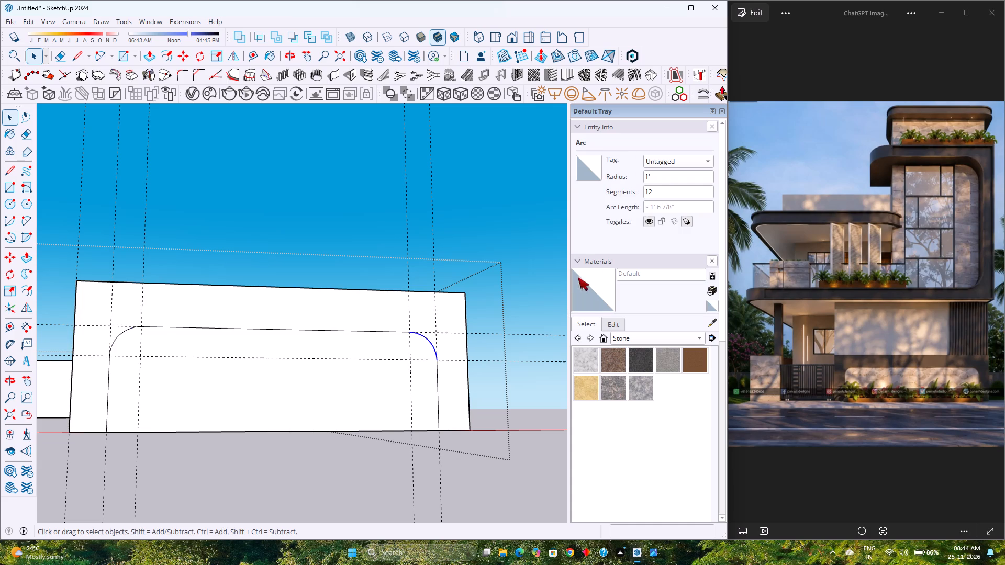
pyautogui.click(673, 193)
pyautogui.press('0')
pyautogui.press('Return')
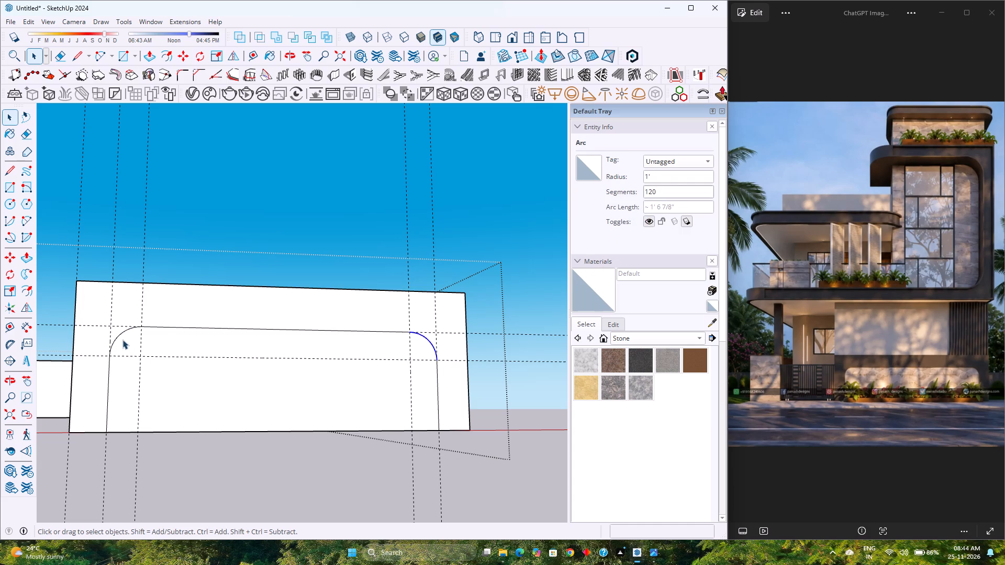
pyautogui.click(123, 331)
pyautogui.click(665, 194)
pyautogui.press('0')
pyautogui.press('Return')
pyautogui.click(407, 504)
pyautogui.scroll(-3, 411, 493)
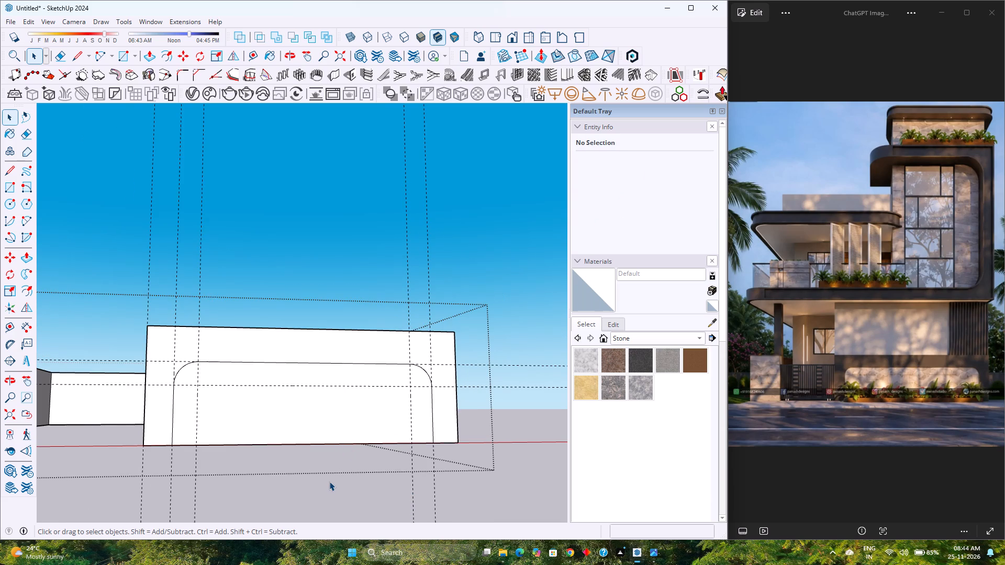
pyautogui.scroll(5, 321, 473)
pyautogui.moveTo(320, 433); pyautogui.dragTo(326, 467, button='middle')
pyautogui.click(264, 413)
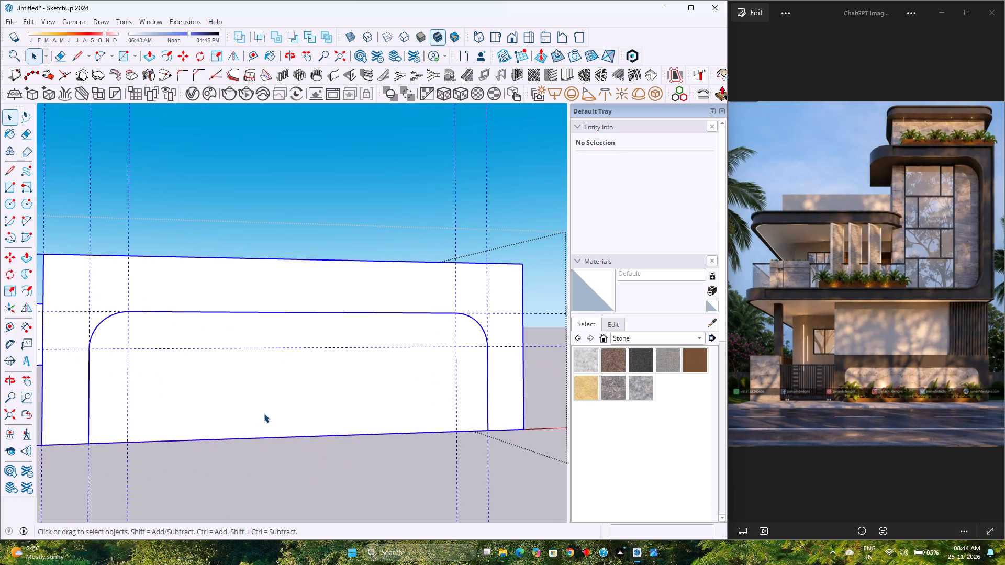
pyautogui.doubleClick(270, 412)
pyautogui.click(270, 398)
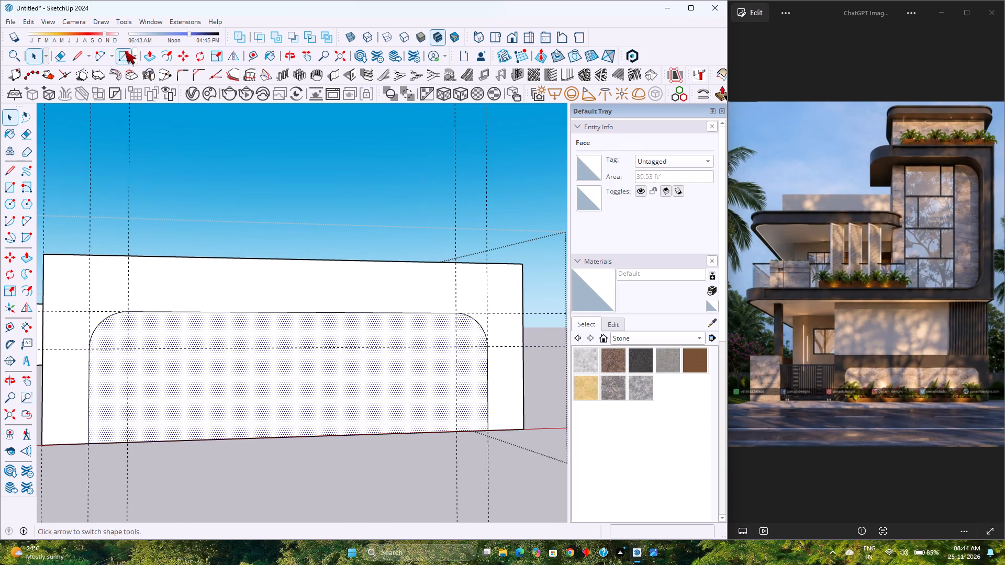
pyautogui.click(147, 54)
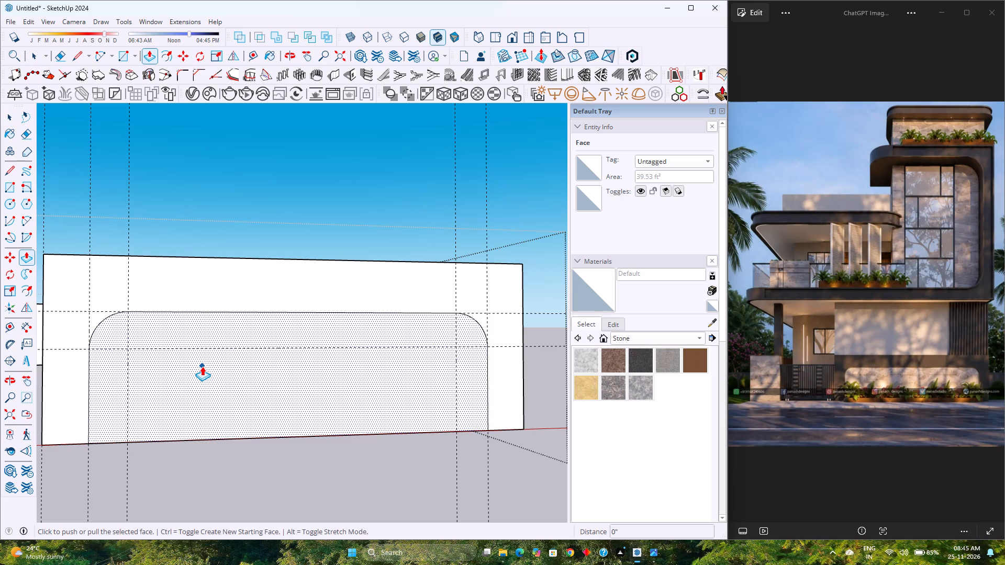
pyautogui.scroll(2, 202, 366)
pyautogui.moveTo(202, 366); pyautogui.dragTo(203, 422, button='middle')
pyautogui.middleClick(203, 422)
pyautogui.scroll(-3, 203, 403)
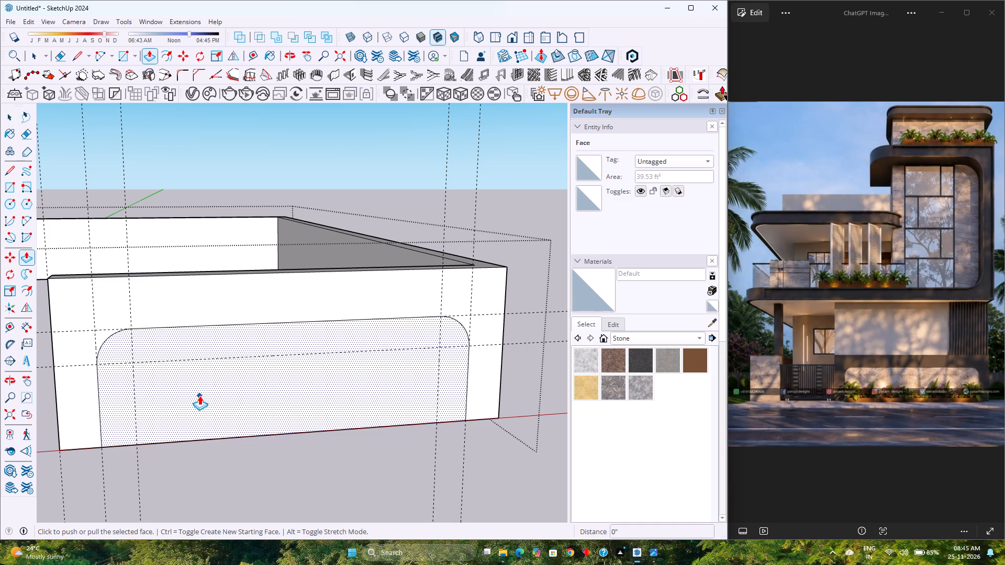
# Offset the panel outline's top line, two corner arcs and two vertical lines inward by 1.5".
pyautogui.press('space')
pyautogui.click(179, 326)
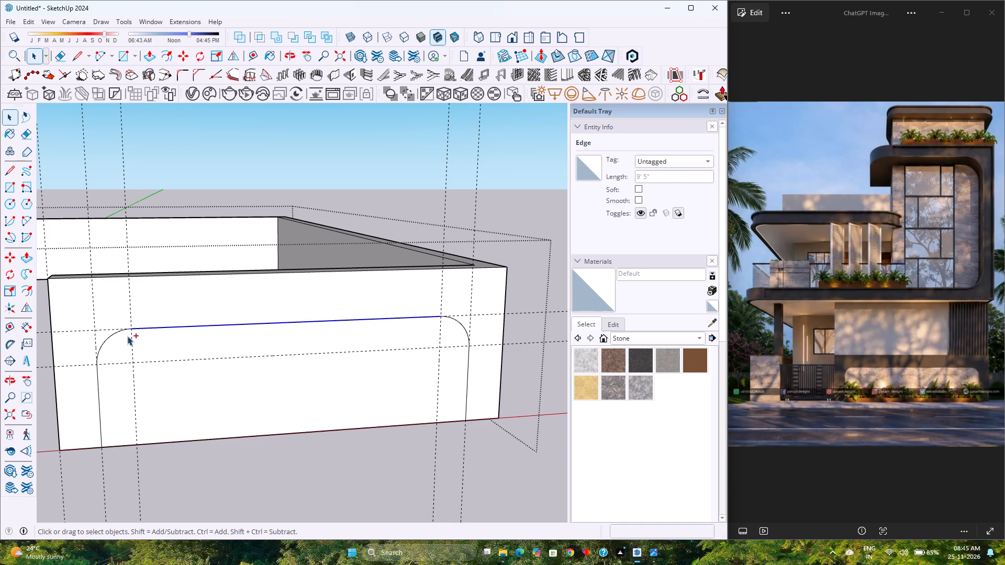
pyautogui.keyDown('ctrl'); pyautogui.click(110, 335); pyautogui.keyUp('ctrl')
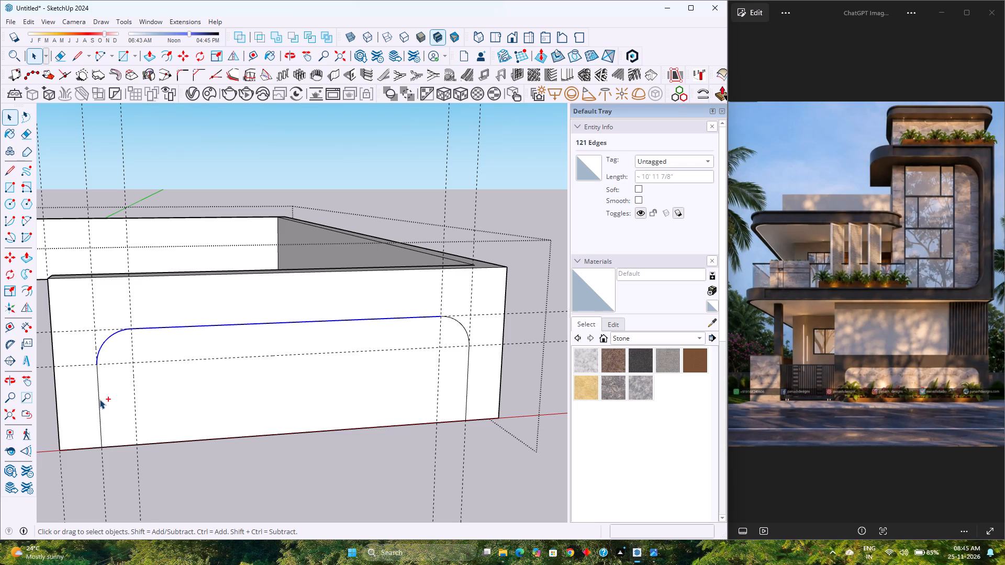
pyautogui.keyDown('ctrl'); pyautogui.click(99, 399); pyautogui.keyUp('ctrl')
pyautogui.keyDown('ctrl'); pyautogui.click(463, 326); pyautogui.keyUp('ctrl')
pyautogui.keyDown('ctrl'); pyautogui.click(468, 370); pyautogui.keyUp('ctrl')
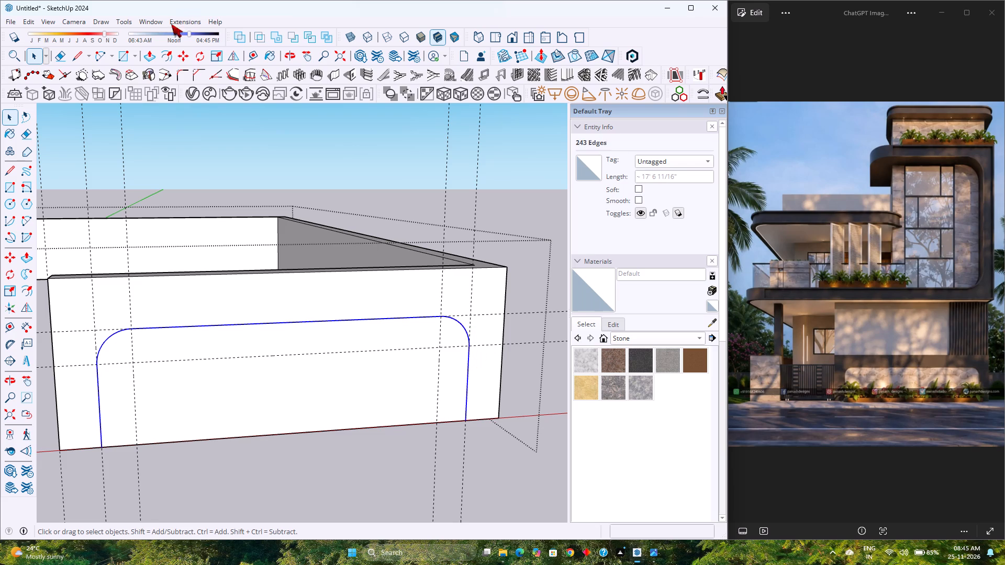
pyautogui.click(174, 53)
pyautogui.click(276, 333)
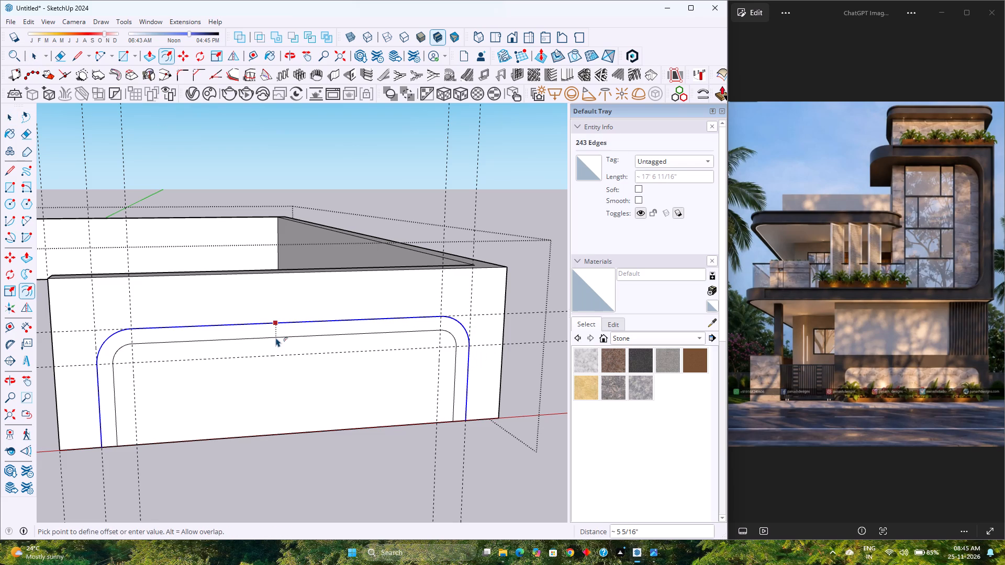
pyautogui.press('1')
pyautogui.press('Return')
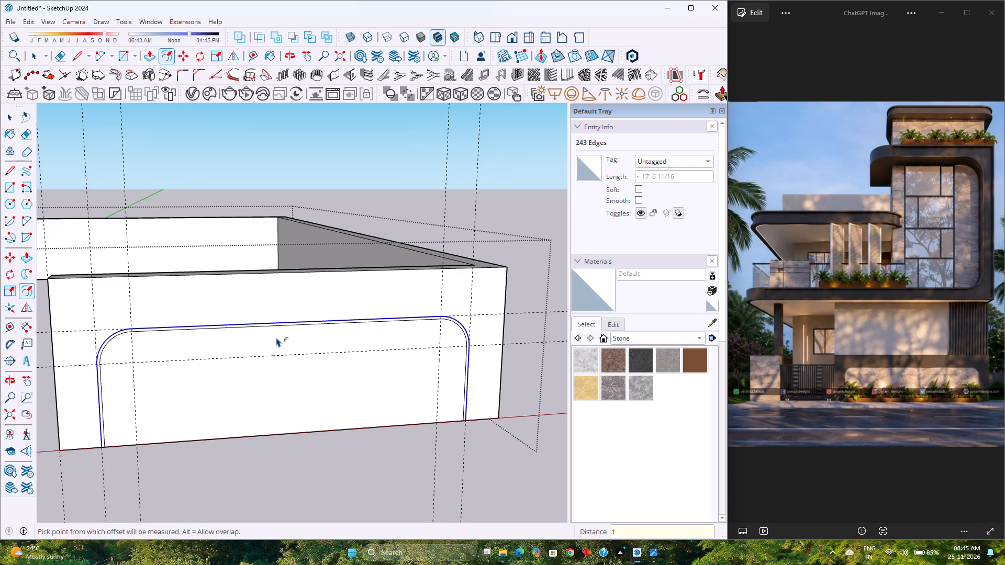
pyautogui.write('12')
pyautogui.press('BackSpace')
pyautogui.write('.5')
pyautogui.press('Return')
pyautogui.press('space')
# Push/Pull the inner round-cornered panel face outward from the wall by 0.5".
pyautogui.click(274, 353)
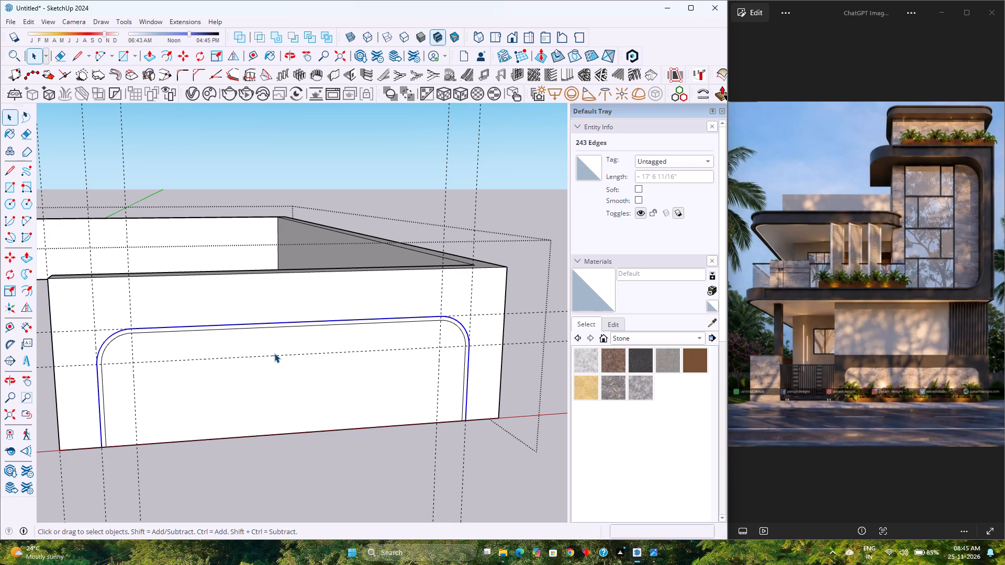
pyautogui.press('p')
pyautogui.click(274, 353)
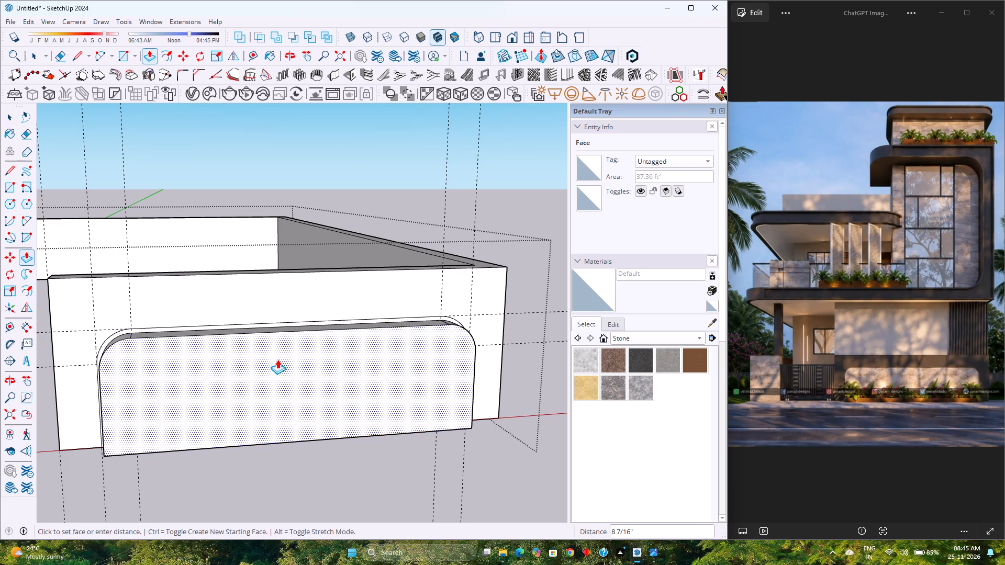
pyautogui.write('0.5')
pyautogui.press('Return')
pyautogui.press('space')
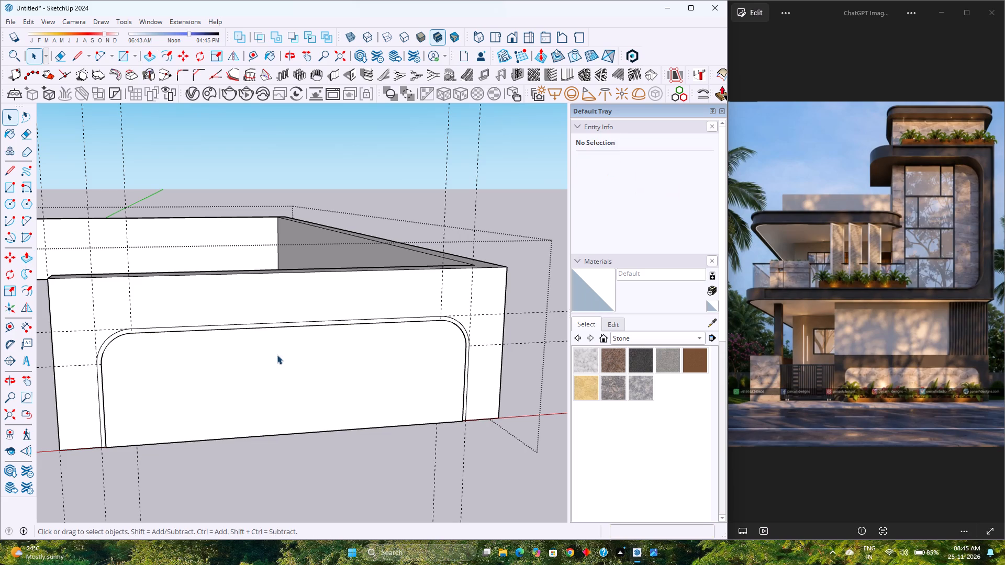
# Delete the outer outline around the raised panel: the top line, both corner arcs and both vertical lines.
pyautogui.click(146, 327)
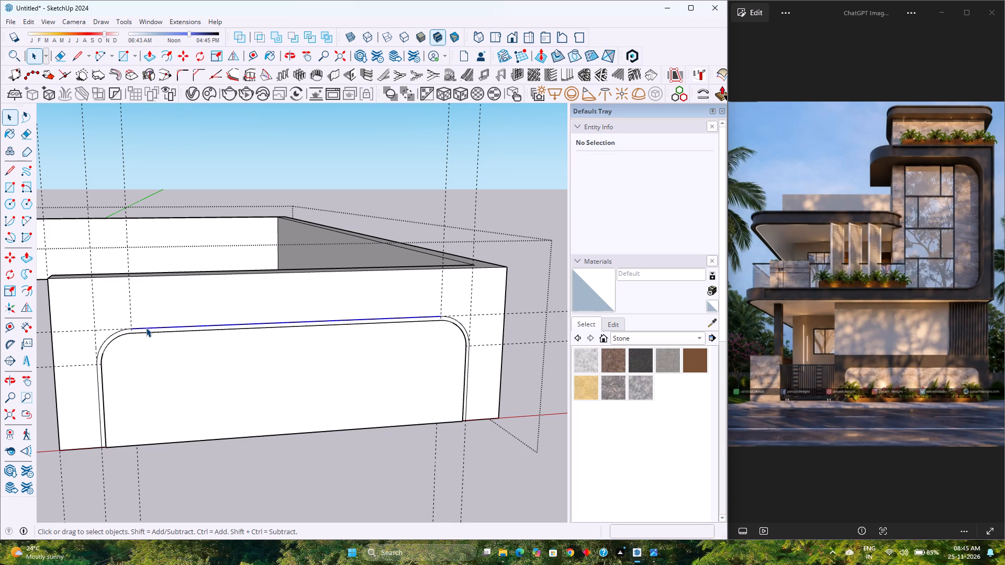
pyautogui.press('Delete')
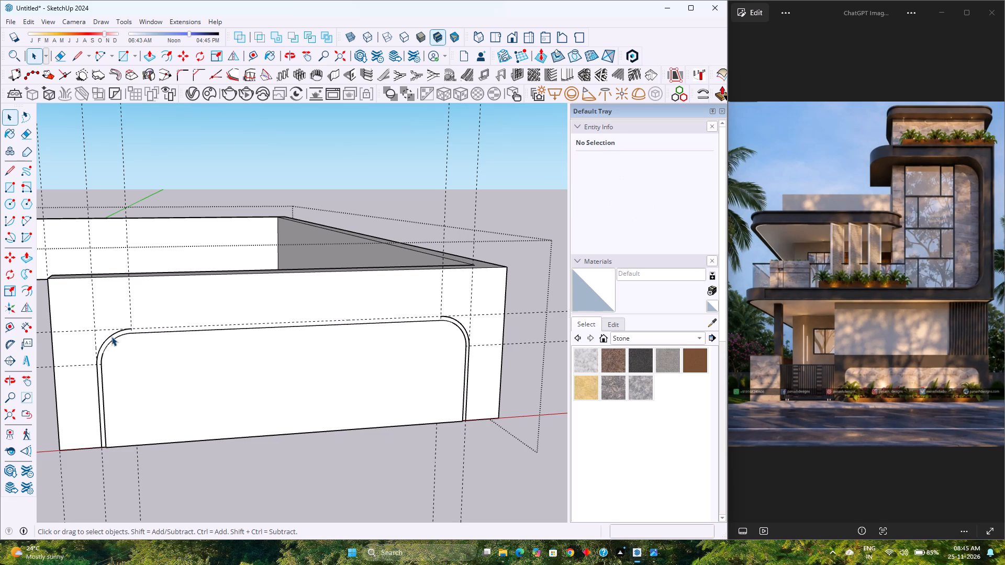
pyautogui.click(111, 336)
pyautogui.press('Delete')
pyautogui.click(98, 371)
pyautogui.press('Delete')
pyautogui.click(451, 318)
pyautogui.press('Delete')
pyautogui.click(469, 357)
pyautogui.press('Delete')
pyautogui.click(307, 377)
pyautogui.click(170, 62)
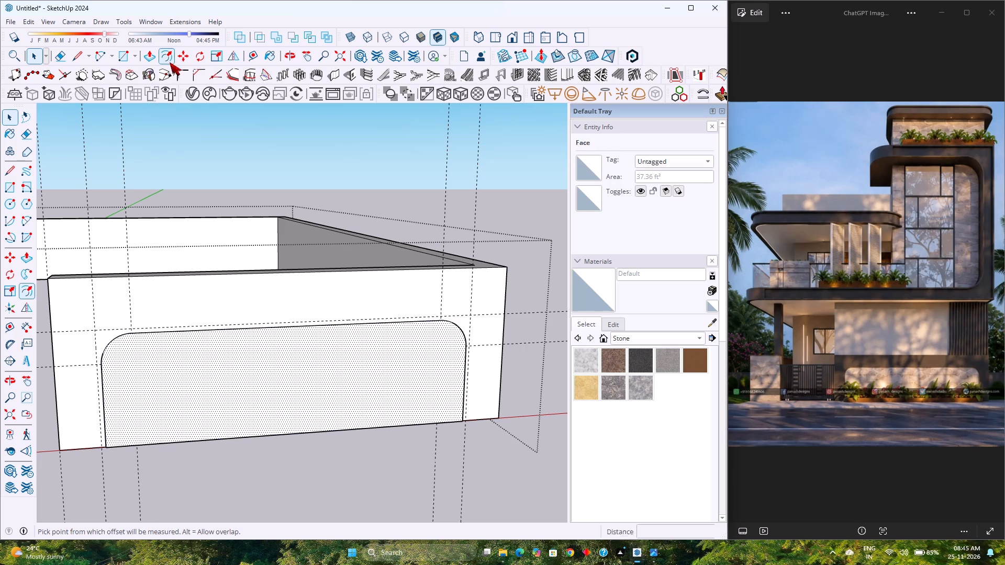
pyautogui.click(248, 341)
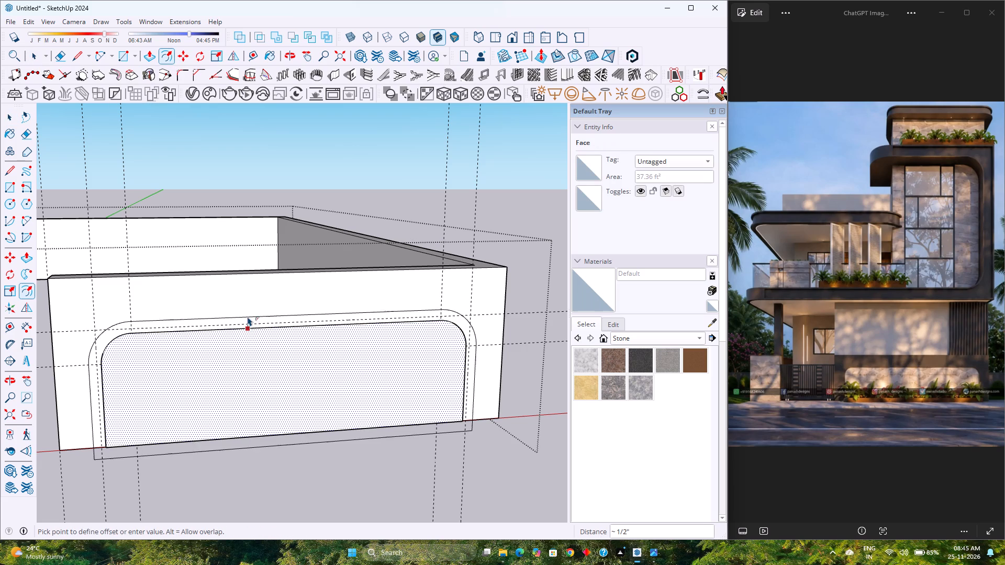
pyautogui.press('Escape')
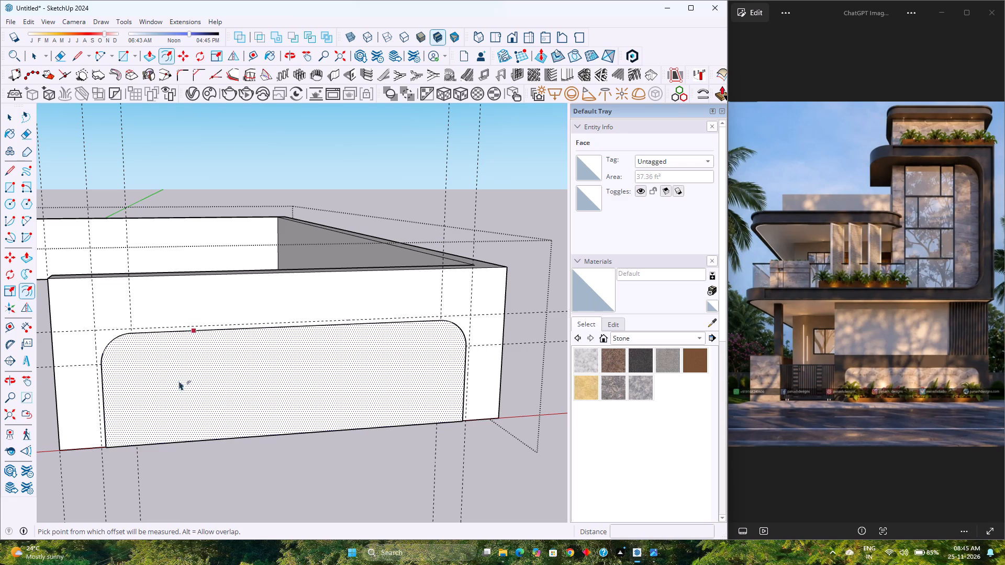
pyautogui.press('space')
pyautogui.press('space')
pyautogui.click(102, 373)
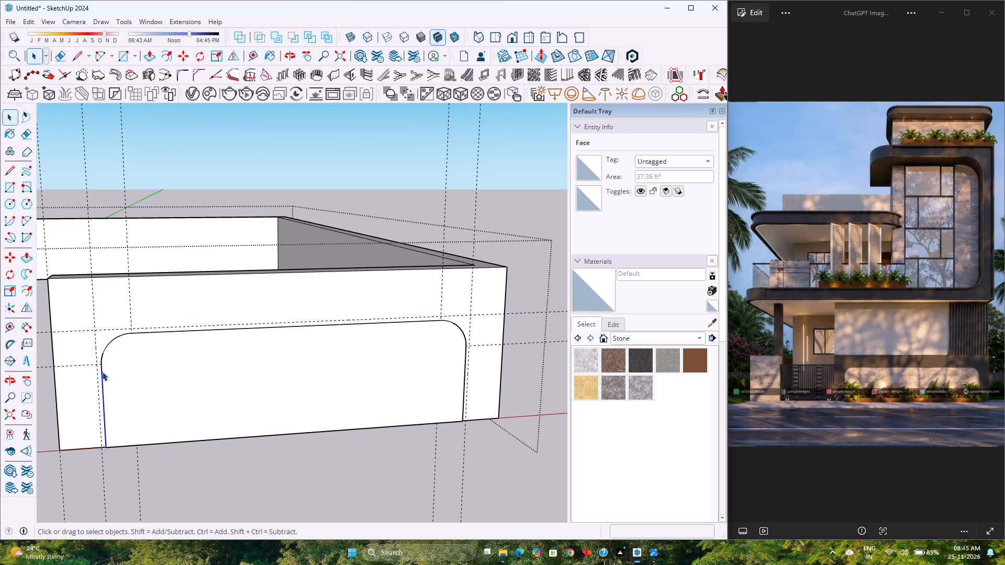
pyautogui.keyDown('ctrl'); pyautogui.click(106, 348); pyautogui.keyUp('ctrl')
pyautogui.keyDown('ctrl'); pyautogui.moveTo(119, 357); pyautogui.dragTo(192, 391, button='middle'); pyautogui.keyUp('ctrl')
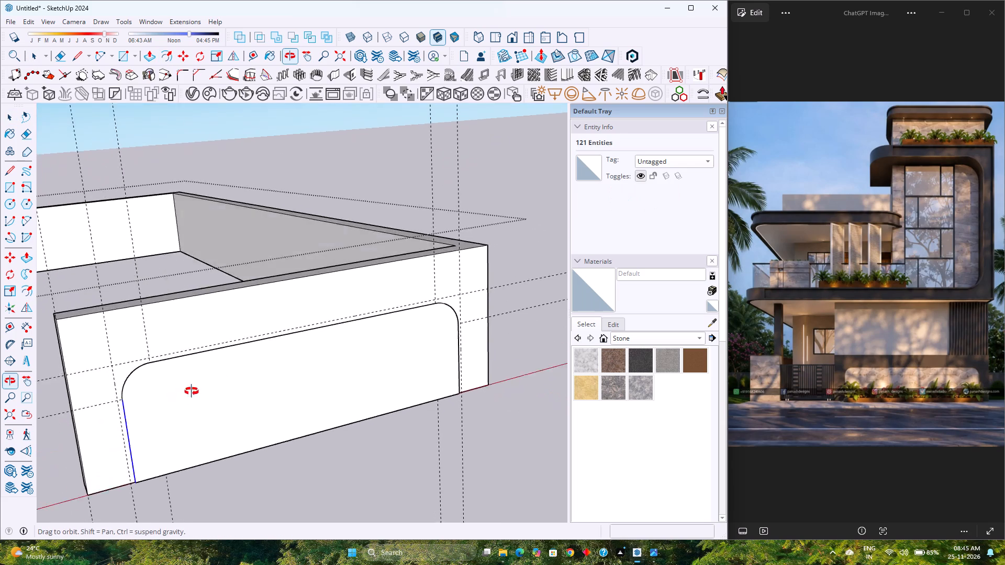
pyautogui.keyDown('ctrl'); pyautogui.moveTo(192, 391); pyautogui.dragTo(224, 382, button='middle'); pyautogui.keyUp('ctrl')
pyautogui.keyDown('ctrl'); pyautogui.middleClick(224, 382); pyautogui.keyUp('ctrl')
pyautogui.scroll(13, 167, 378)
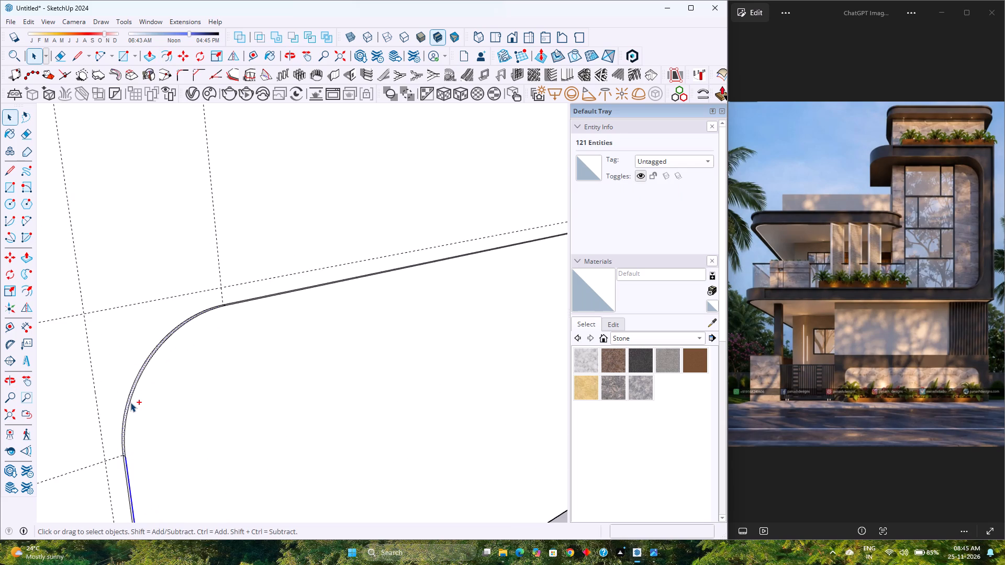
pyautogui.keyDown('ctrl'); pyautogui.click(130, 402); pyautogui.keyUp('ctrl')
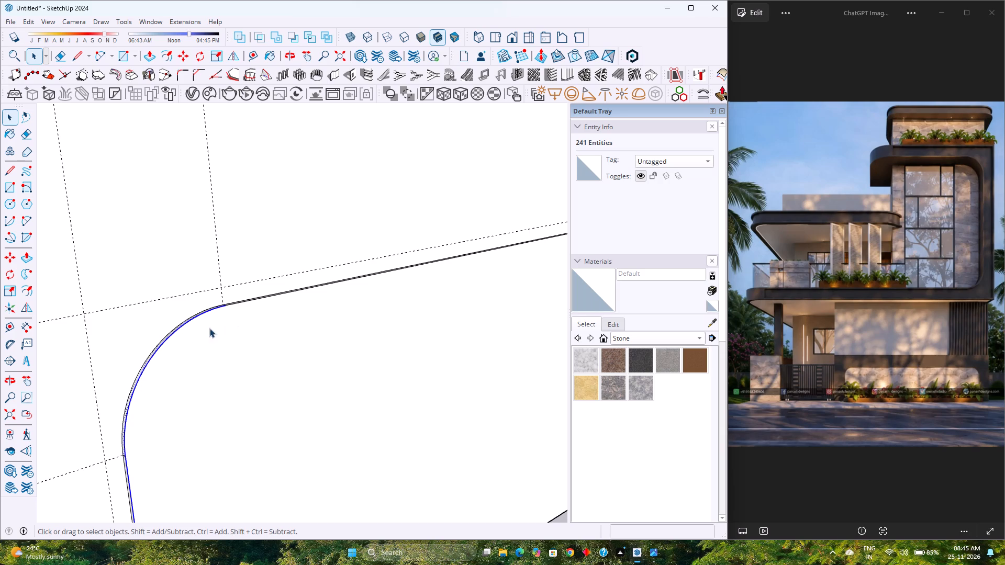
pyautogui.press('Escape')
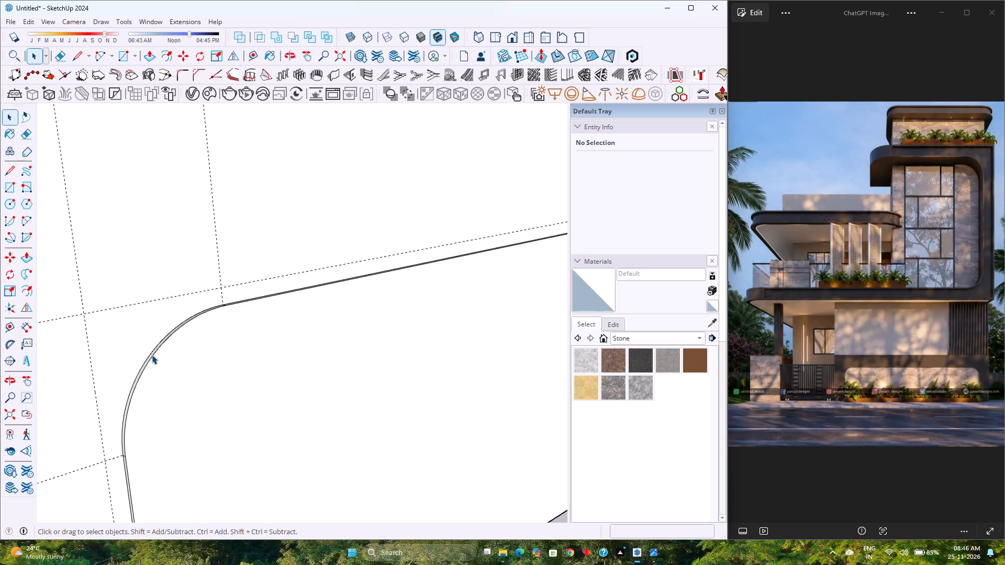
# Offset the raised panel's front outline (both vertical lines, both corner arcs and the top line) outward by 1".
pyautogui.click(155, 353)
pyautogui.doubleClick(156, 356)
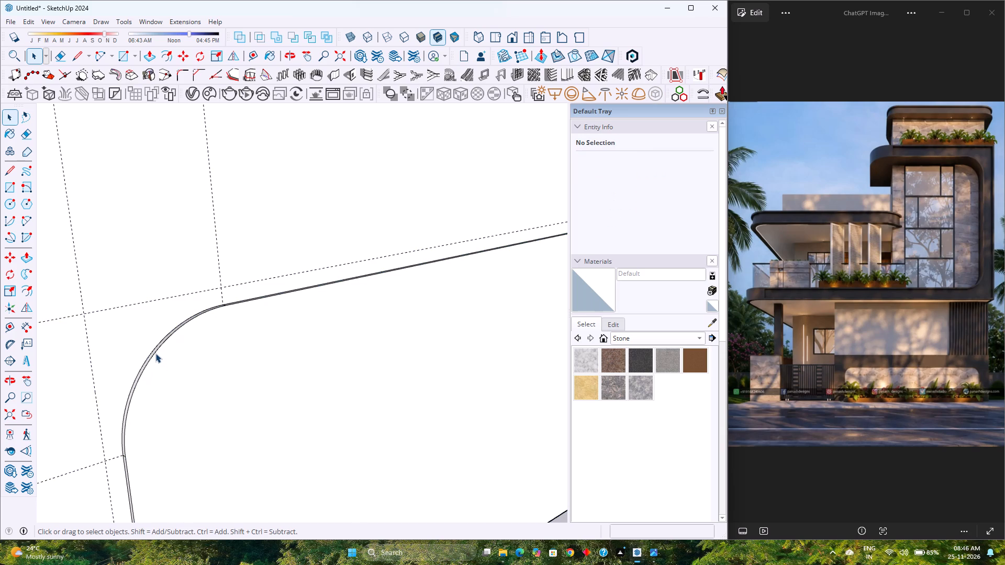
pyautogui.click(155, 353)
pyautogui.keyDown('ctrl'); pyautogui.click(126, 462); pyautogui.keyUp('ctrl')
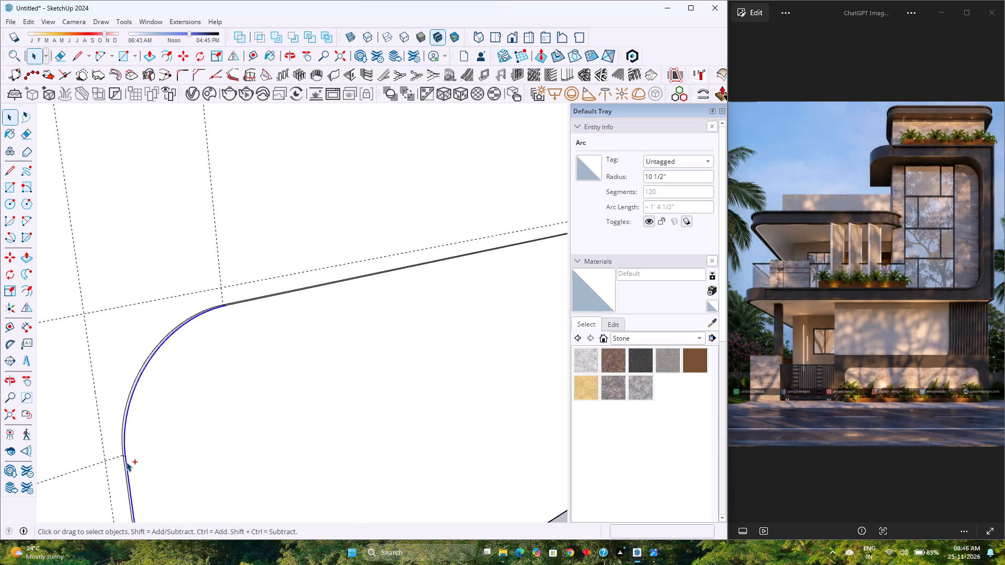
pyautogui.moveTo(256, 307); pyautogui.dragTo(317, 424, button='middle')
pyautogui.scroll(4, 242, 317)
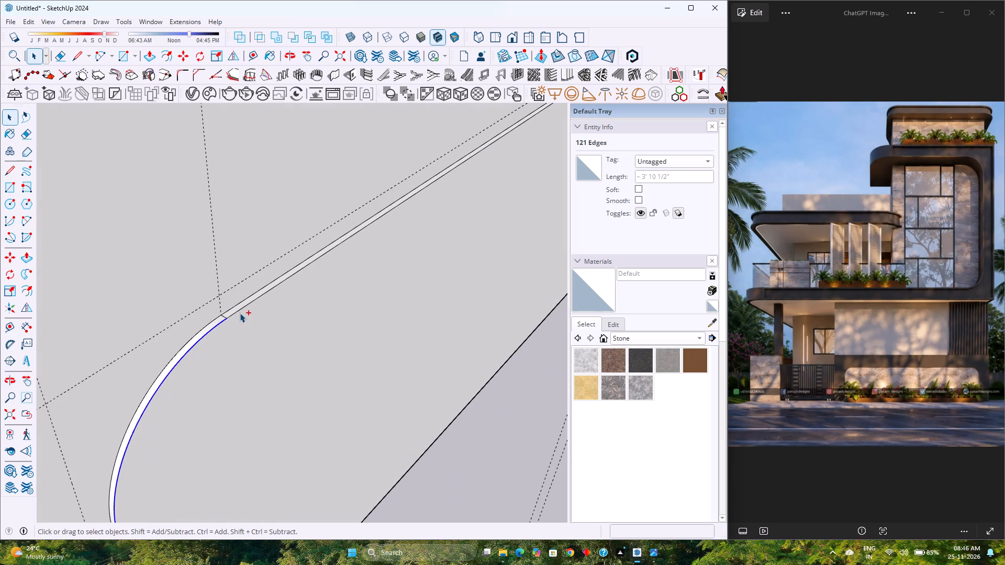
pyautogui.keyDown('ctrl'); pyautogui.click(239, 310); pyautogui.keyUp('ctrl')
pyautogui.scroll(-12, 228, 345)
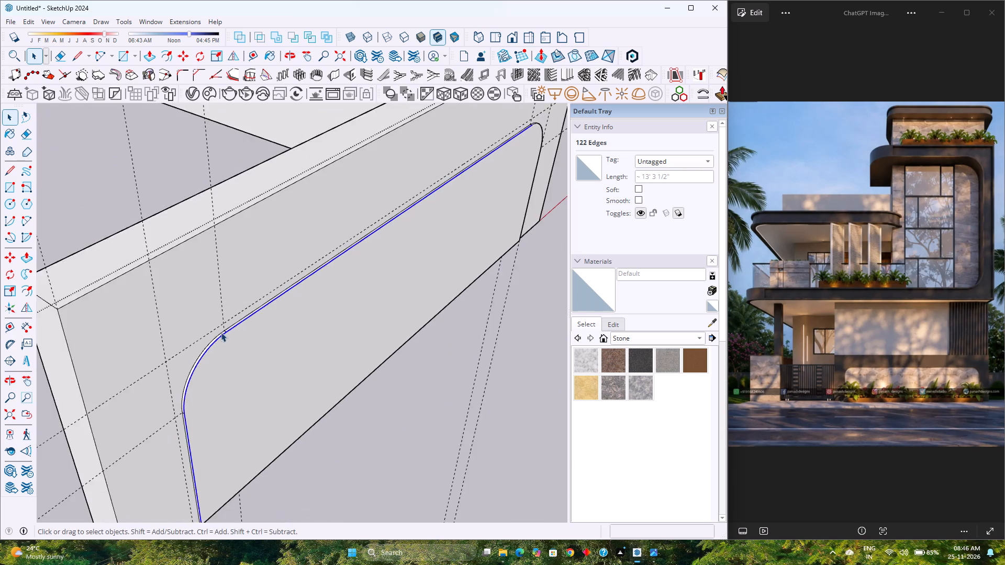
pyautogui.scroll(-3, 221, 332)
pyautogui.moveTo(354, 324); pyautogui.dragTo(0, 332, button='middle')
pyautogui.middleClick(0, 332)
pyautogui.scroll(12, 393, 282)
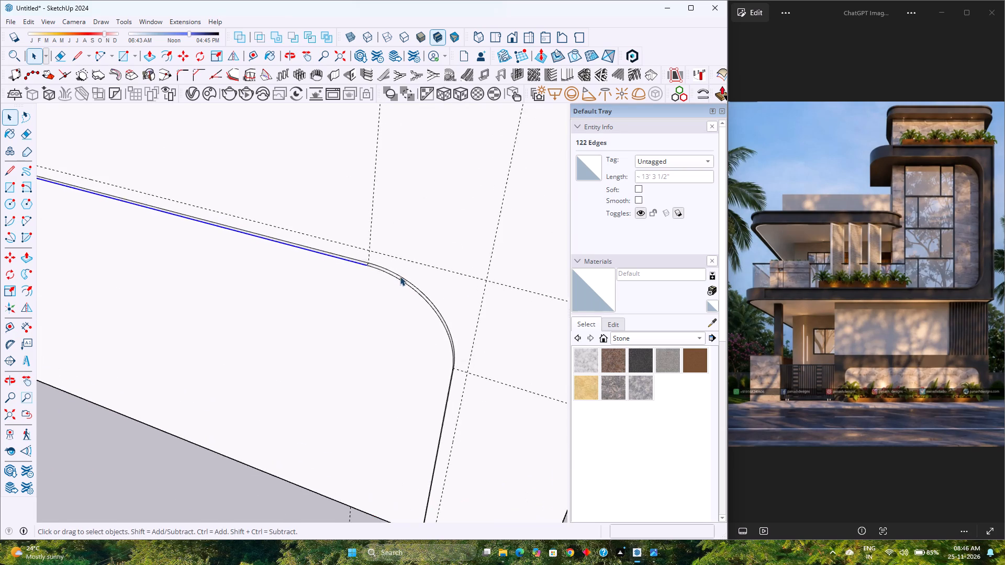
pyautogui.scroll(2, 400, 276)
pyautogui.keyDown('ctrl'); pyautogui.click(397, 279); pyautogui.keyUp('ctrl')
pyautogui.scroll(-2, 392, 289)
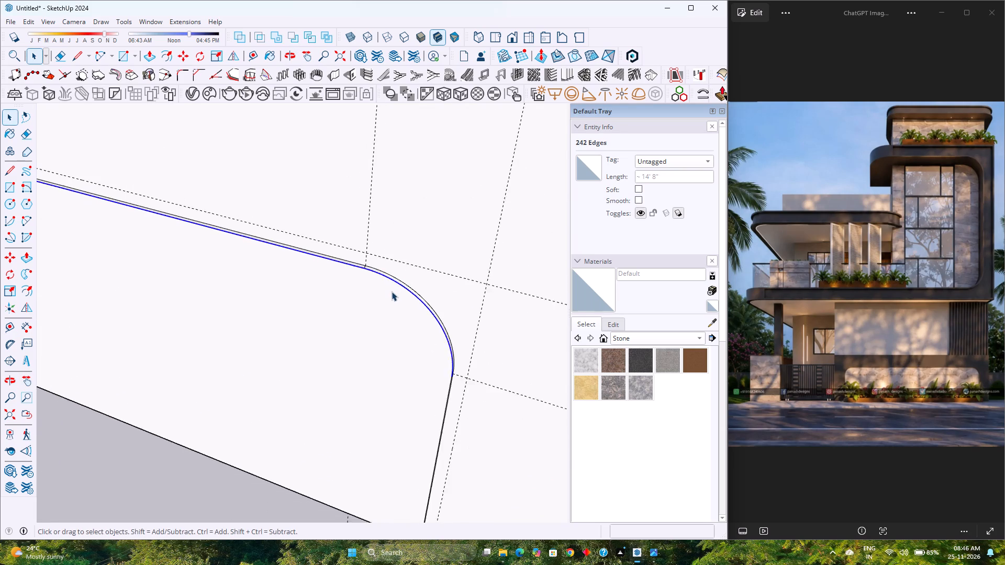
pyautogui.scroll(-2, 392, 291)
pyautogui.moveTo(443, 367); pyautogui.dragTo(334, 316, button='middle')
pyautogui.scroll(7, 435, 443)
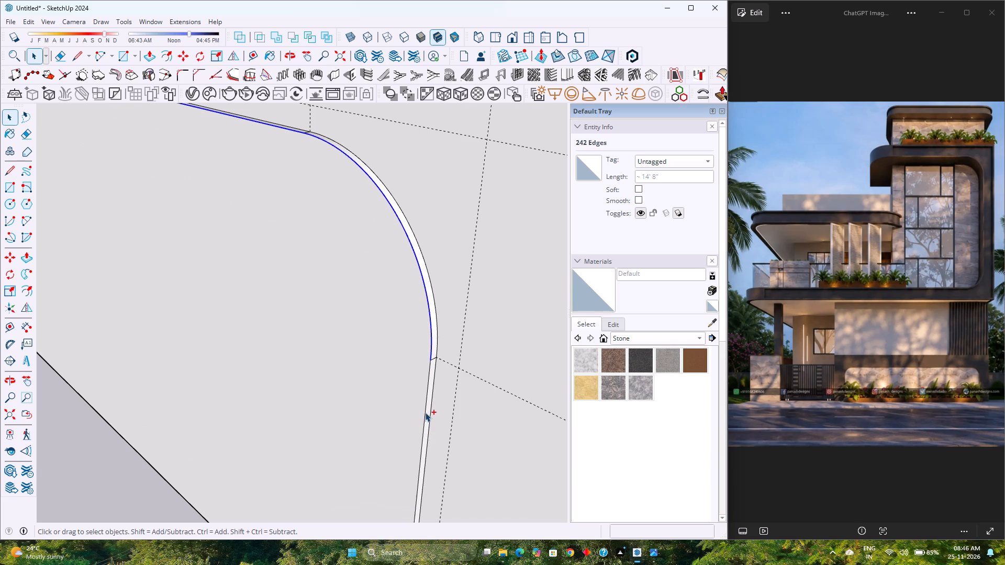
pyautogui.keyDown('ctrl'); pyautogui.click(425, 412); pyautogui.keyUp('ctrl')
pyautogui.scroll(-10, 398, 388)
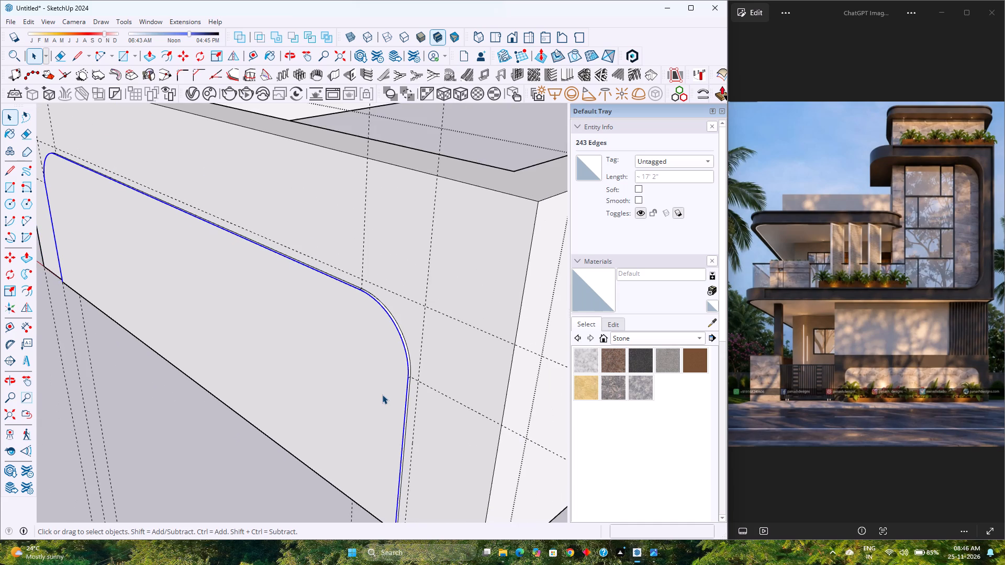
pyautogui.scroll(-3, 233, 393)
pyautogui.moveTo(253, 382); pyautogui.dragTo(315, 355, button='middle')
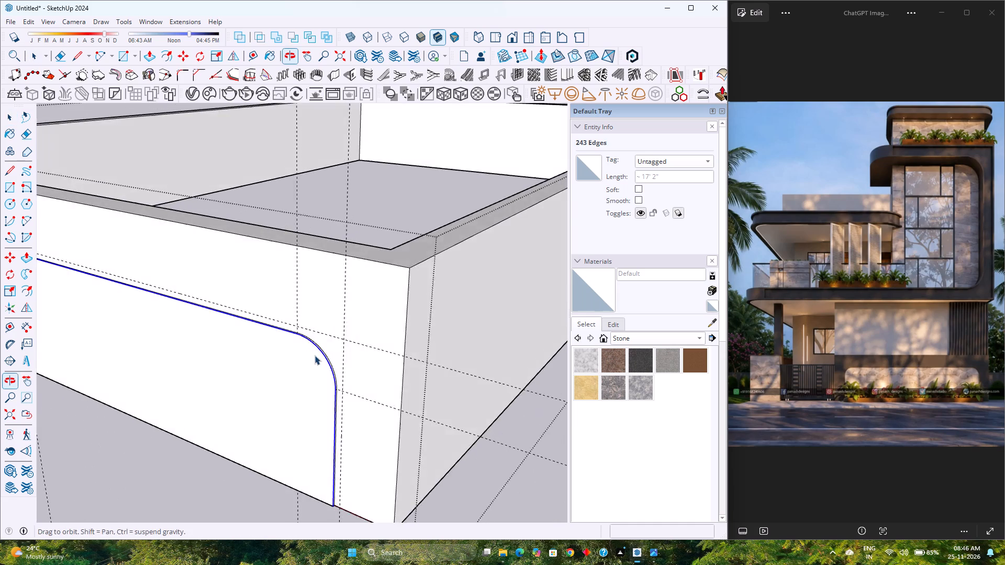
pyautogui.moveTo(315, 355); pyautogui.dragTo(314, 356, button='middle')
pyautogui.scroll(-7, 315, 355)
pyautogui.moveTo(293, 368); pyautogui.dragTo(341, 331, button='middle')
pyautogui.scroll(-2, 342, 331)
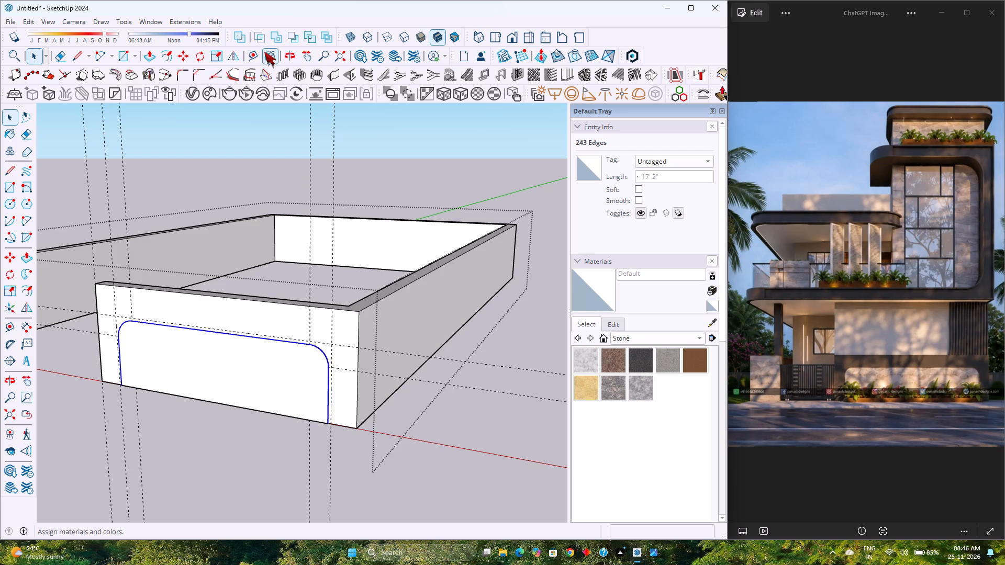
pyautogui.click(164, 56)
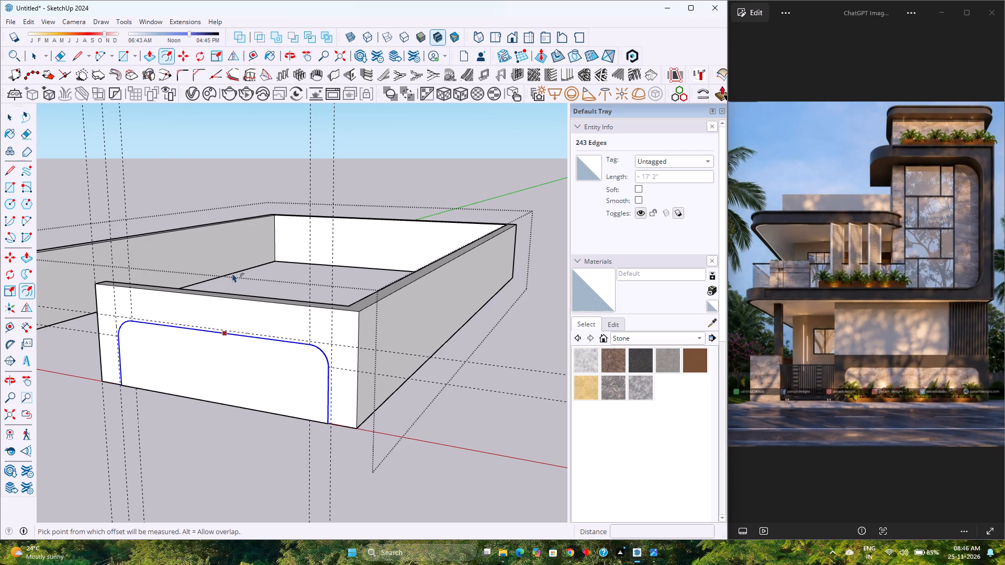
pyautogui.click(291, 370)
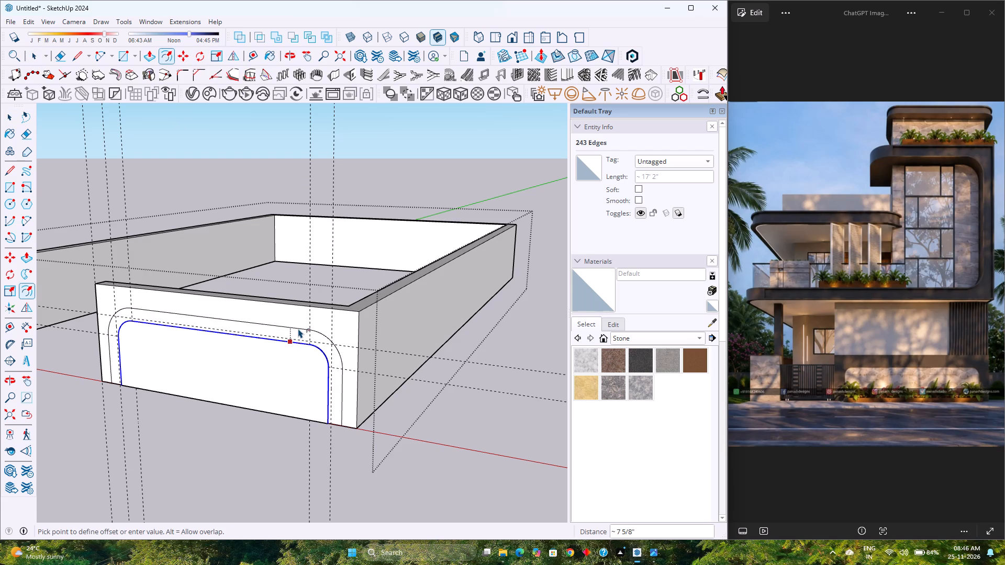
pyautogui.write('0.')
pyautogui.press('5')
pyautogui.press('Return')
pyautogui.scroll(3, 303, 343)
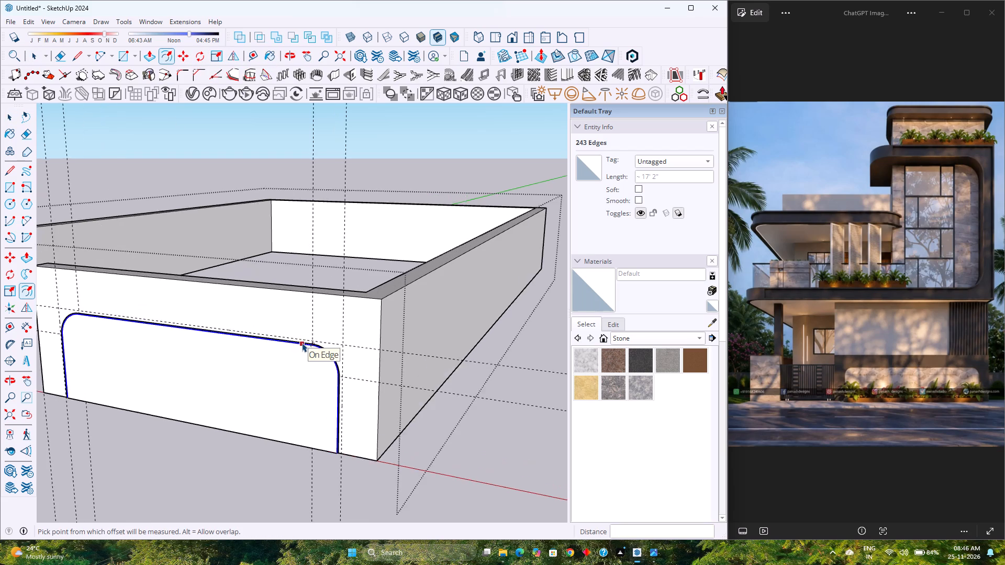
pyautogui.scroll(9, 303, 343)
pyautogui.press('1')
pyautogui.press('Return')
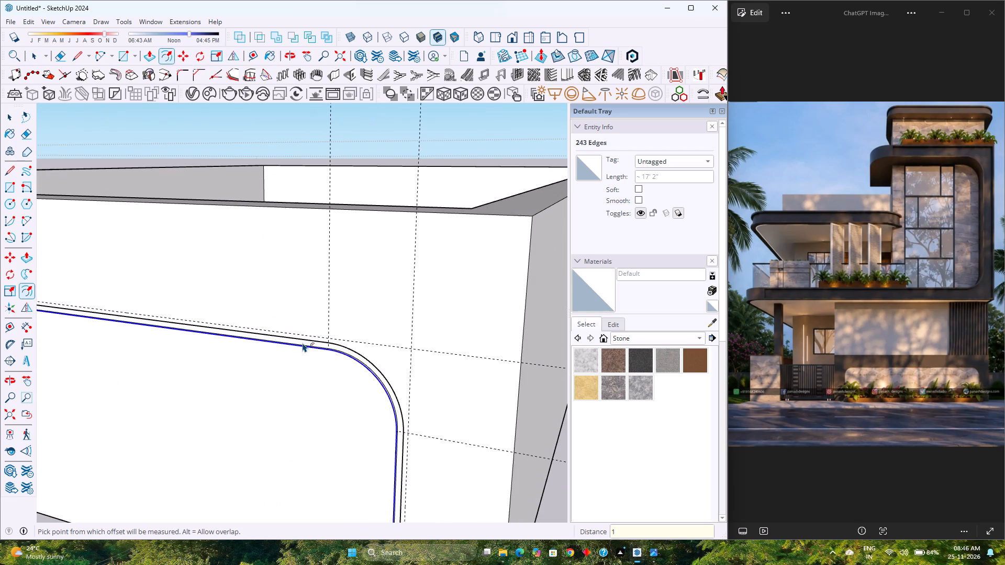
# Draw short lines closing the two bottom ends of the 1" border strip around the panel.
pyautogui.scroll(-7, 303, 343)
pyautogui.press('l')
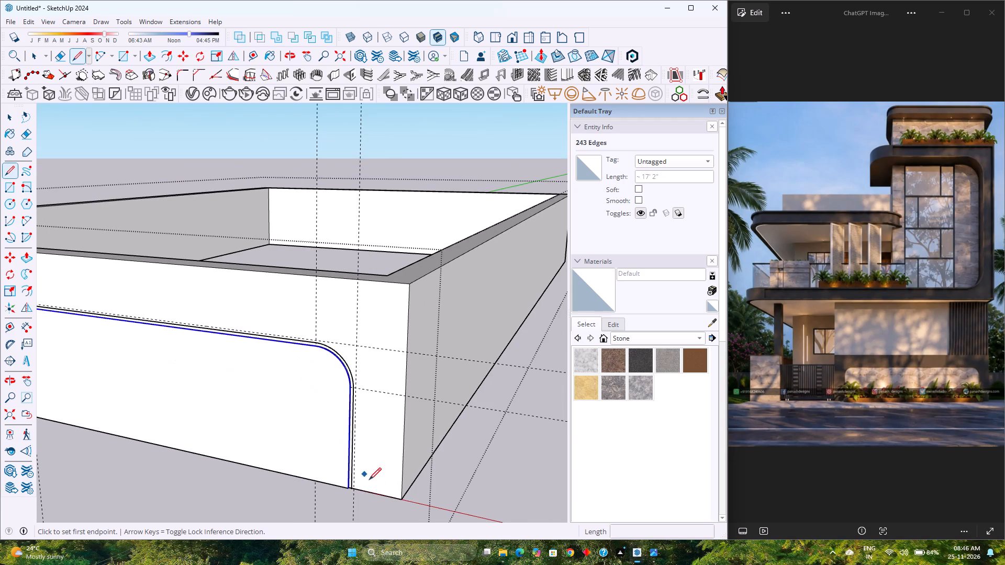
pyautogui.scroll(17, 356, 488)
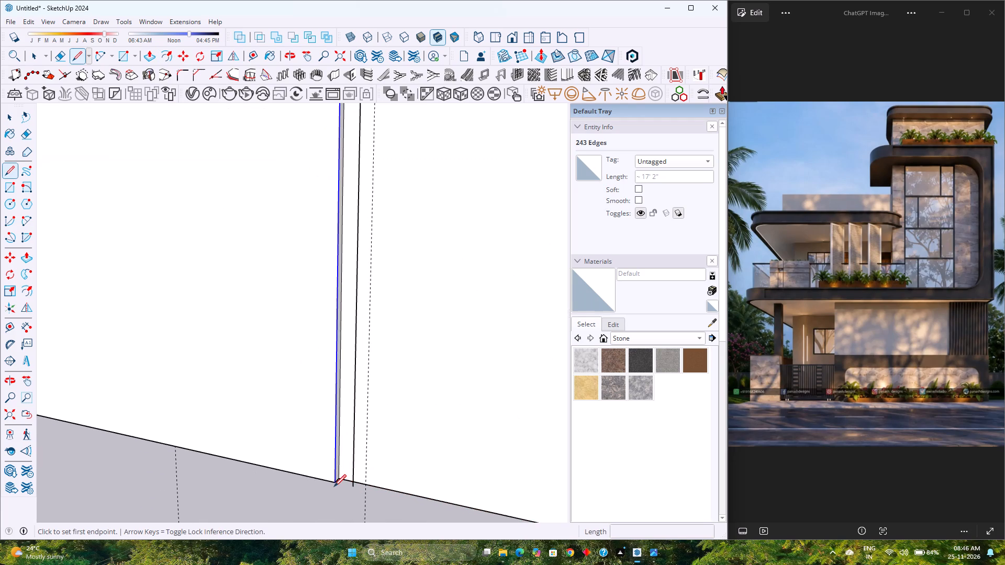
pyautogui.click(333, 483)
pyautogui.click(353, 487)
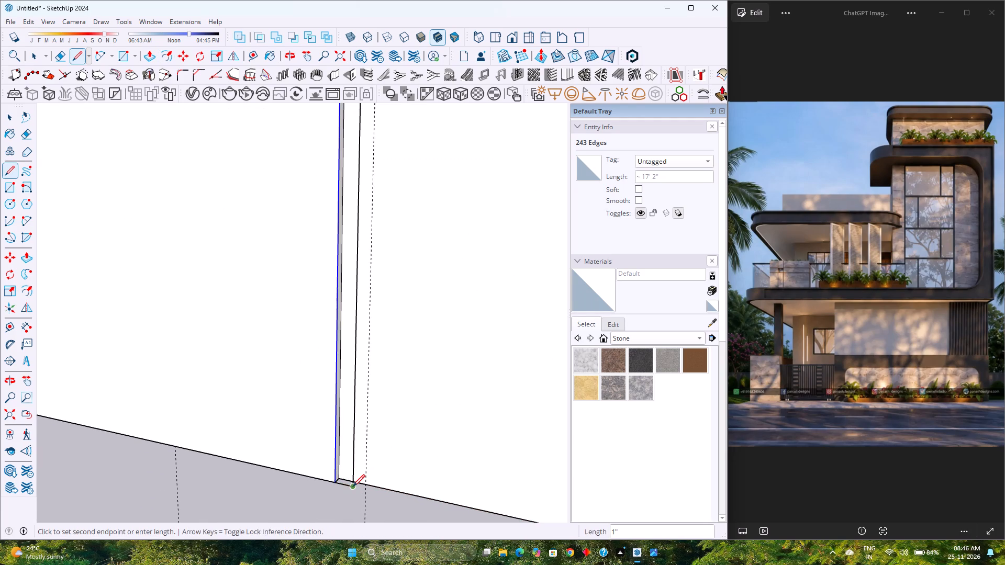
pyautogui.scroll(-13, 352, 487)
pyautogui.press('Escape')
pyautogui.scroll(-9, 349, 482)
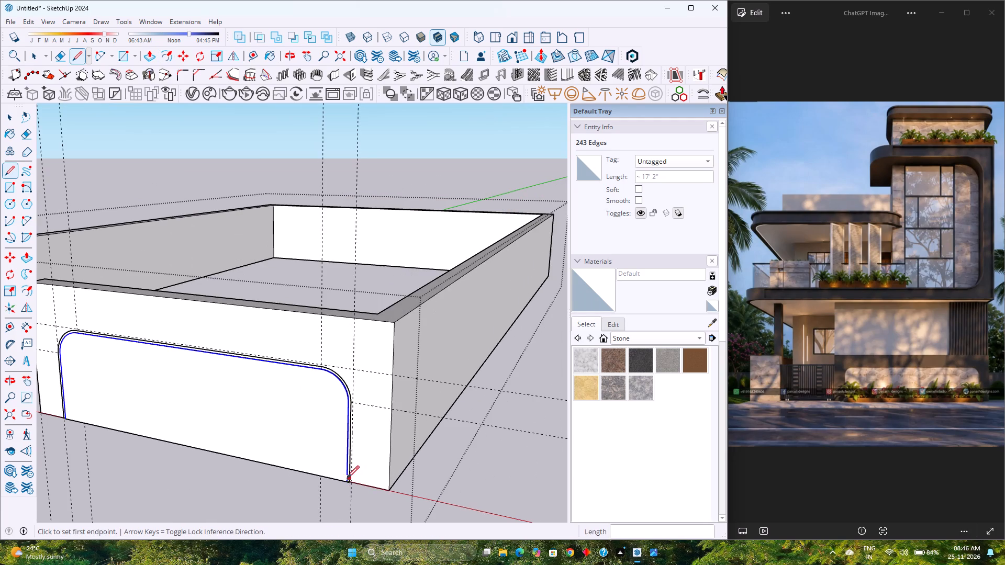
pyautogui.scroll(1, 156, 427)
pyautogui.keyDown('shift'); pyautogui.moveTo(157, 424); pyautogui.dragTo(421, 447, button='middle'); pyautogui.keyUp('shift')
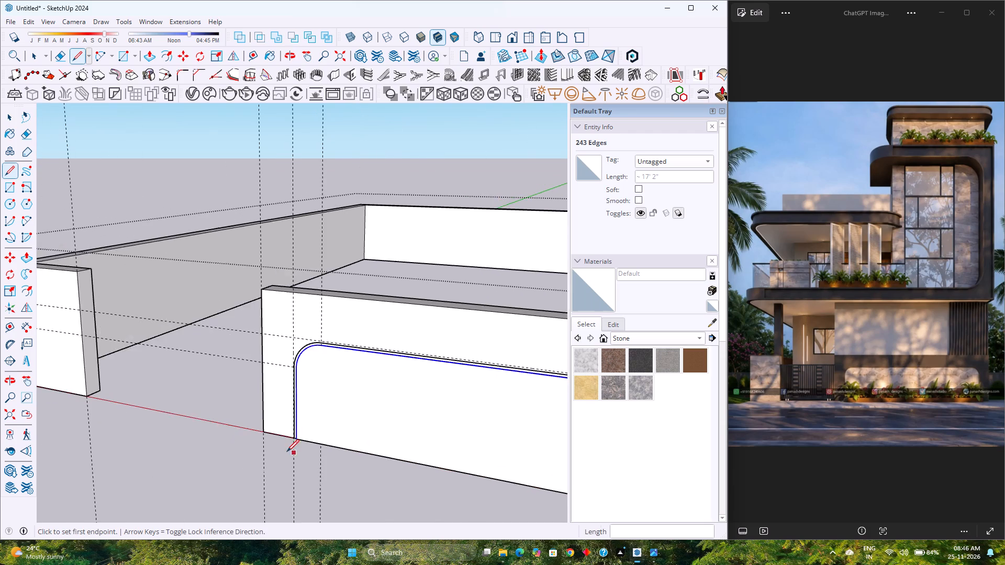
pyautogui.scroll(19, 287, 451)
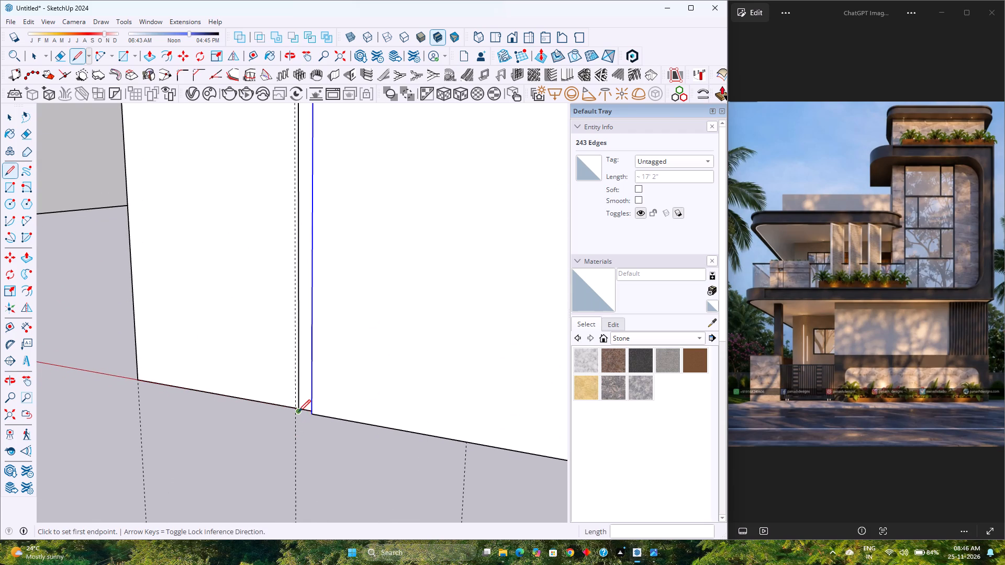
pyautogui.click(298, 412)
pyautogui.click(310, 415)
pyautogui.press('space')
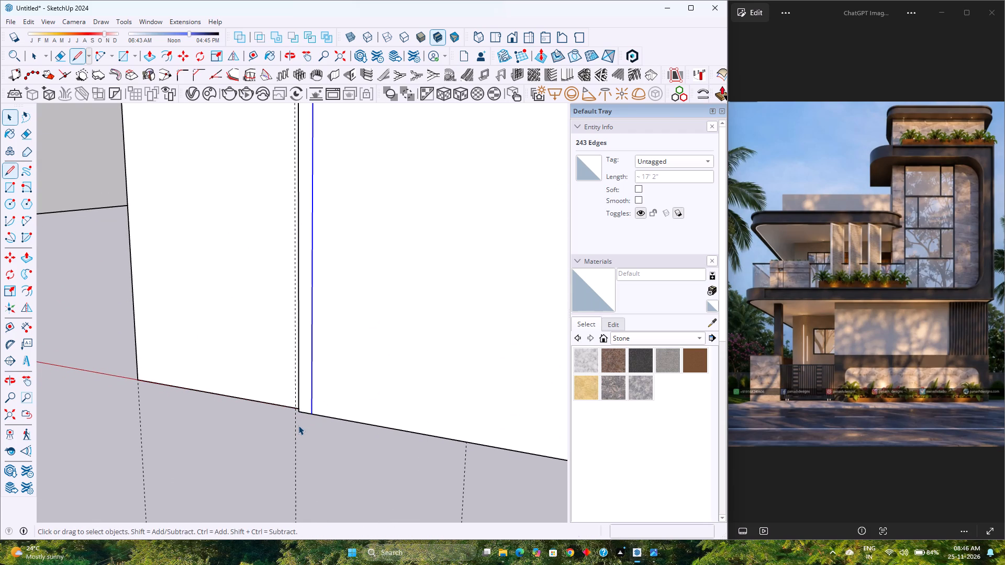
# Push/Pull the border strip and the panel face outward by 0.5" each.
pyautogui.press('p')
pyautogui.click(305, 395)
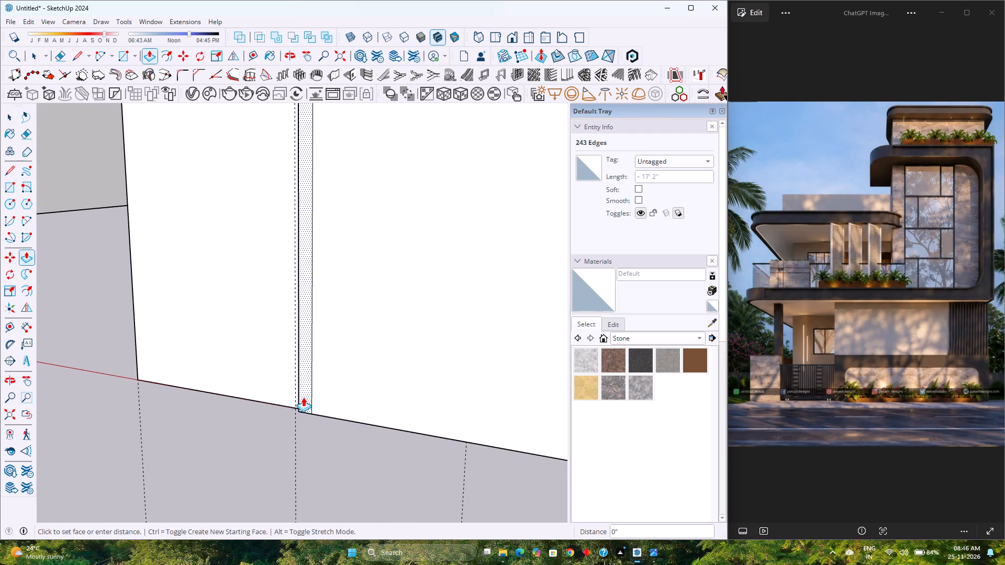
pyautogui.press('1')
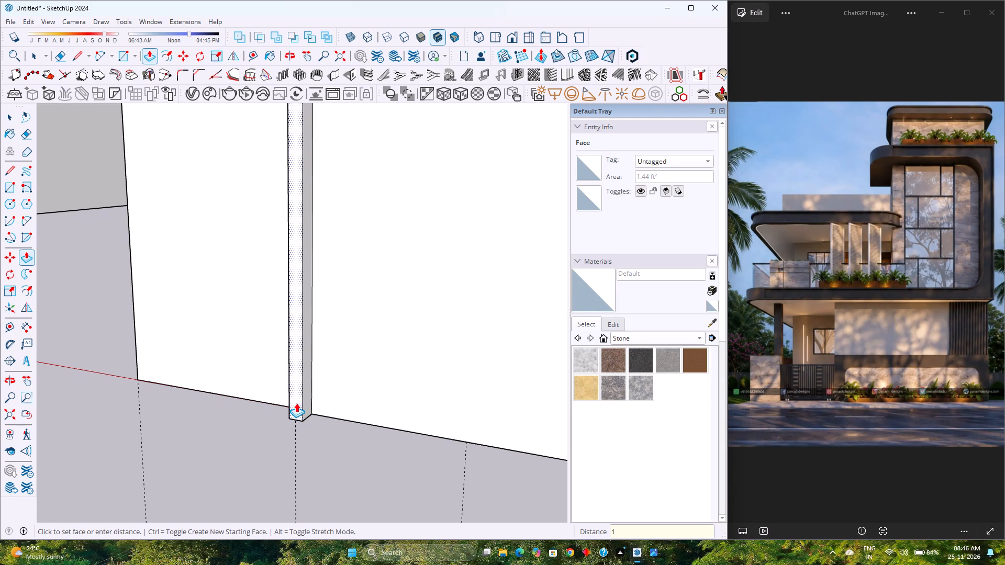
pyautogui.press('Return')
pyautogui.write('0.5')
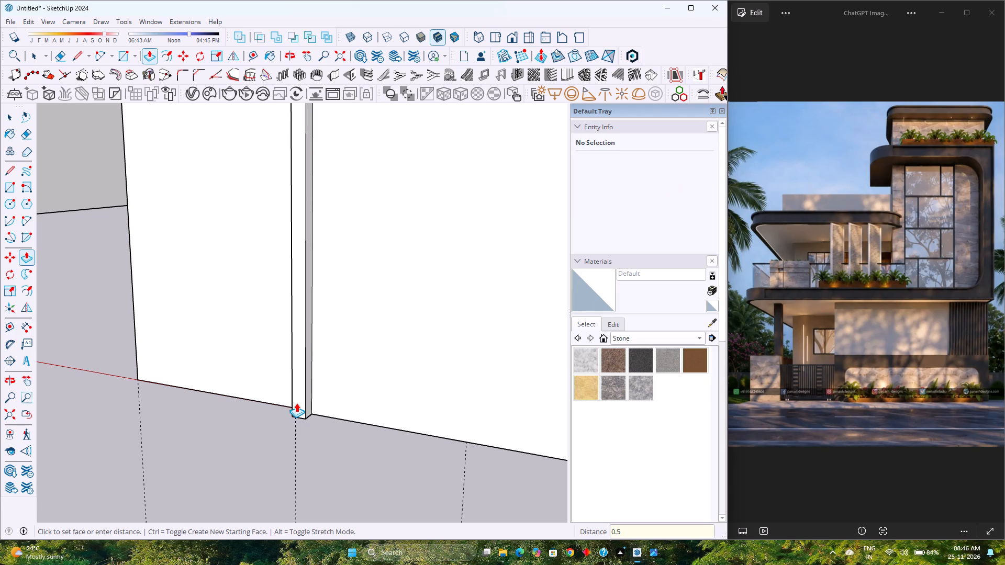
pyautogui.press('Return')
pyautogui.doubleClick(342, 399)
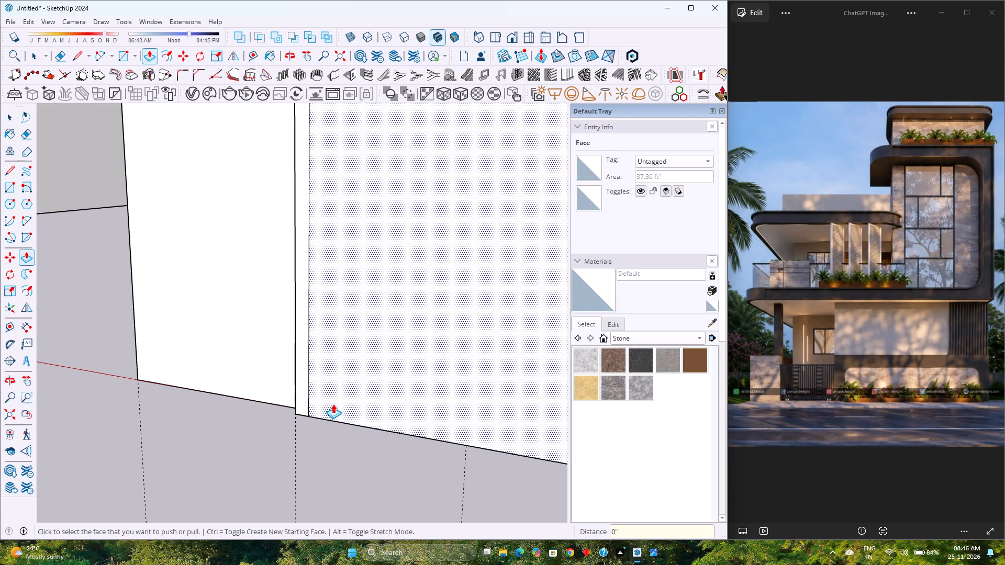
# Erase the inner seam lines on the raised panel's front: both vertical lines, both corner arcs and the top line.
pyautogui.press('e')
pyautogui.moveTo(325, 399); pyautogui.dragTo(309, 385)
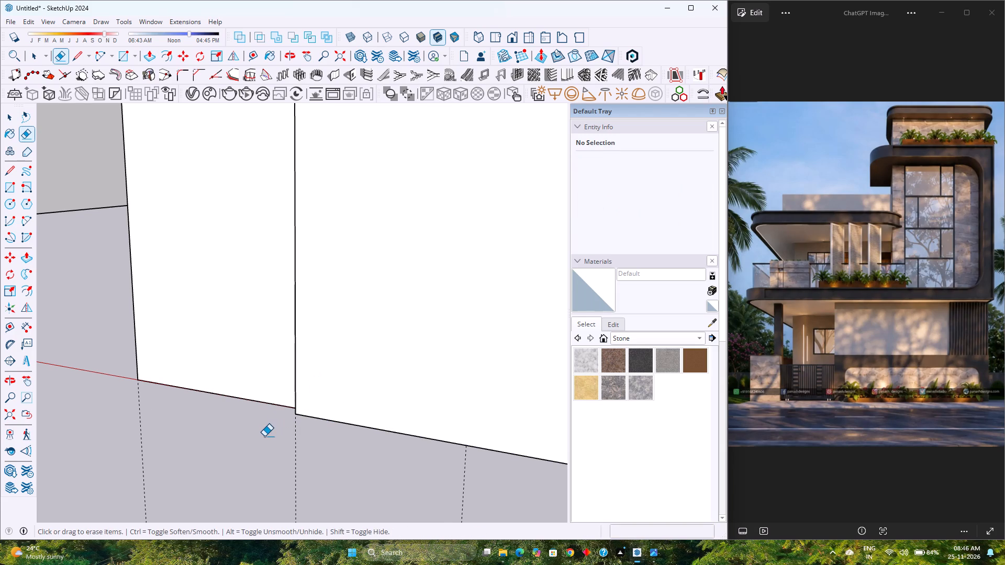
pyautogui.scroll(-18, 264, 436)
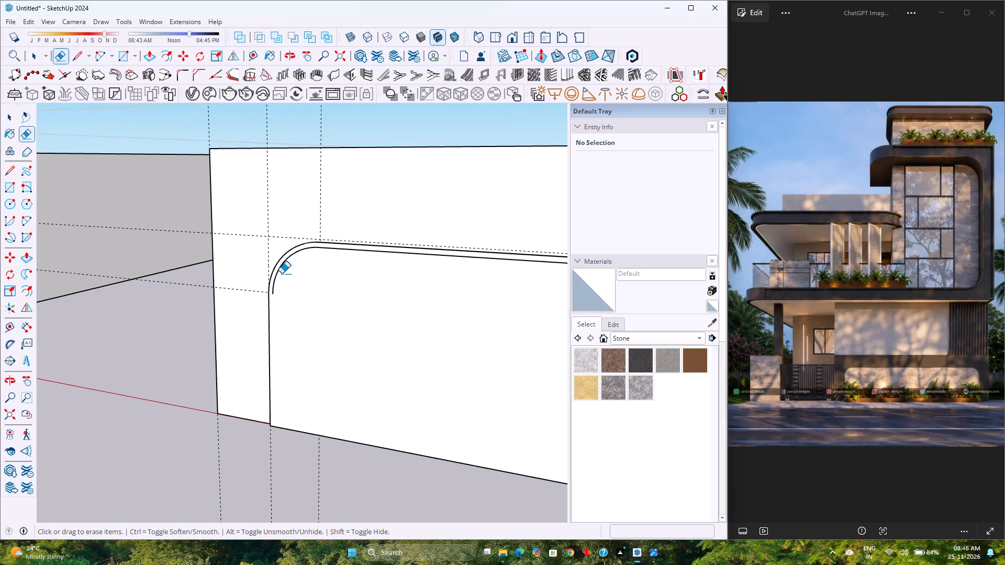
pyautogui.scroll(4, 282, 274)
pyautogui.click(280, 268)
pyautogui.click(355, 233)
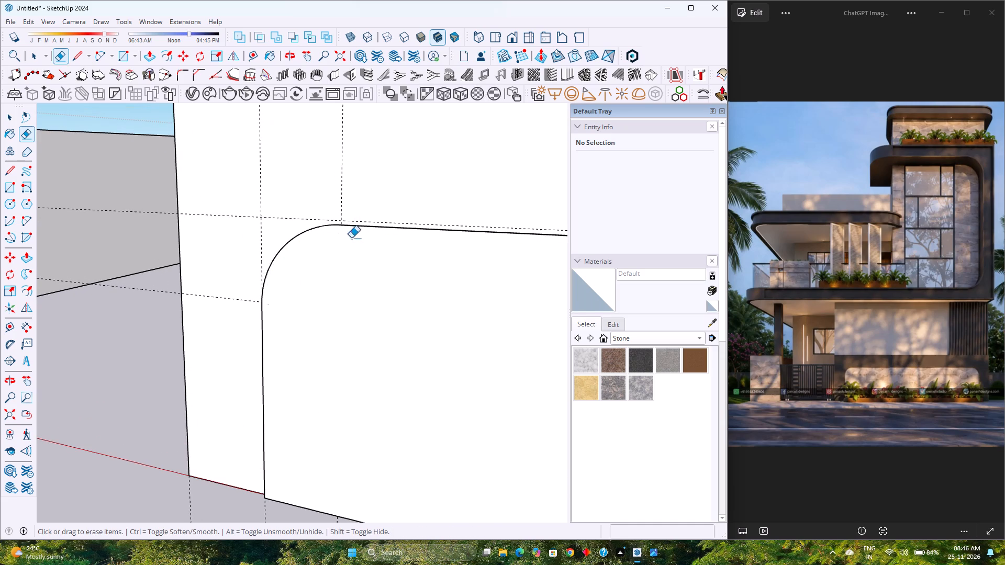
pyautogui.scroll(-19, 297, 295)
pyautogui.scroll(2, 467, 312)
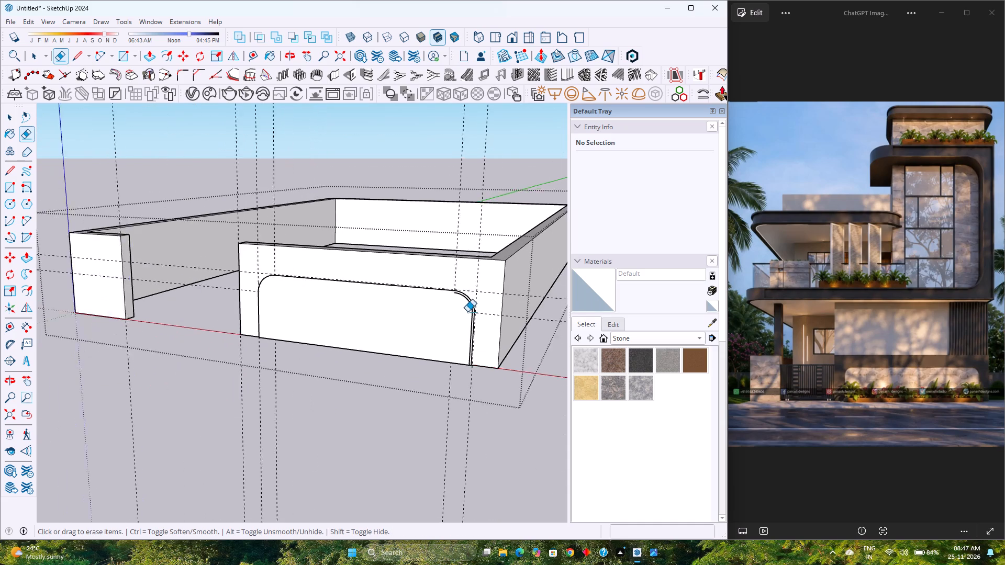
pyautogui.scroll(9, 467, 312)
pyautogui.click(471, 303)
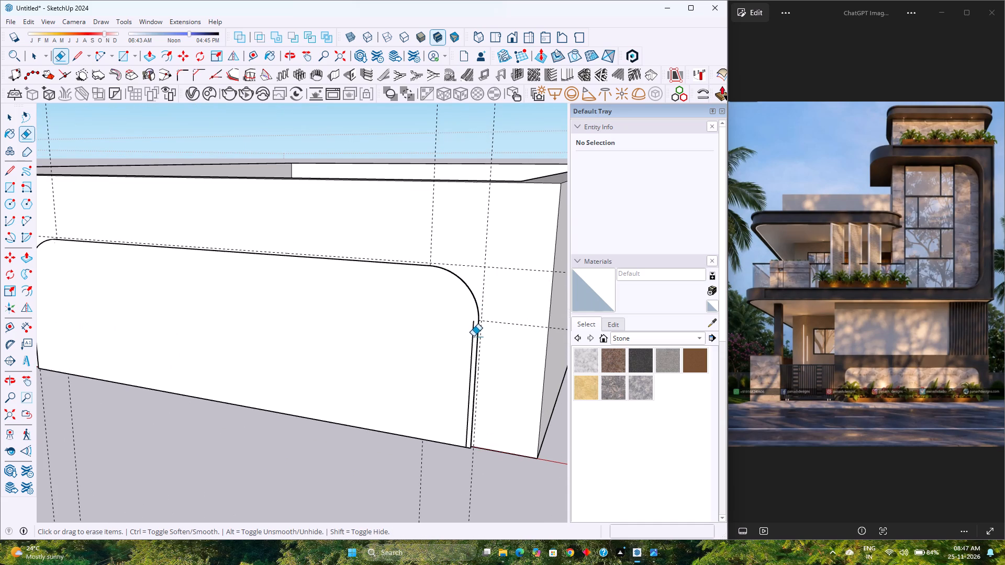
pyautogui.click(474, 333)
pyautogui.moveTo(457, 373); pyautogui.dragTo(147, 429, button='middle')
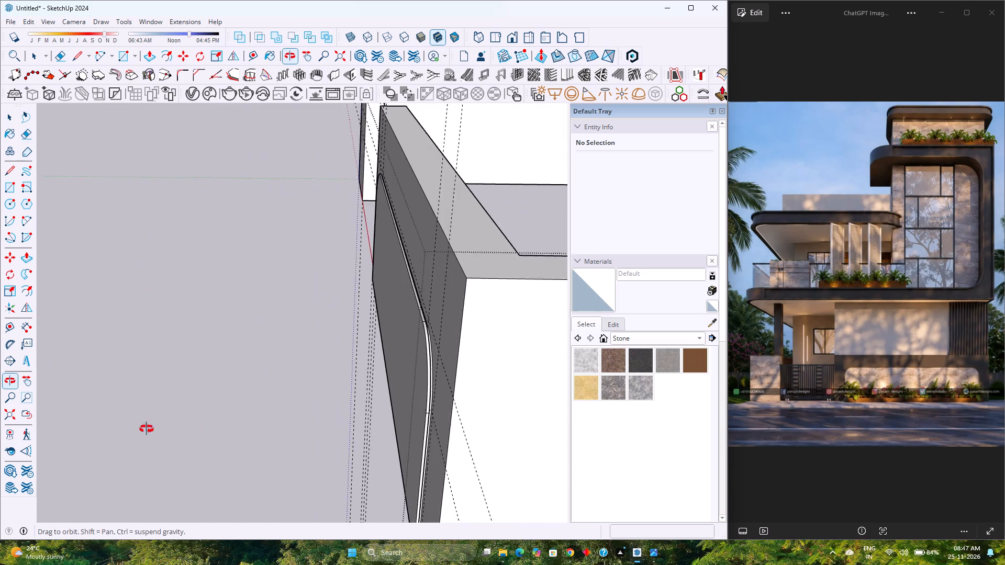
pyautogui.moveTo(147, 429); pyautogui.dragTo(146, 456, button='middle')
pyautogui.scroll(19, 418, 359)
pyautogui.moveTo(437, 394); pyautogui.dragTo(623, 326, button='middle')
pyautogui.scroll(-5, 368, 352)
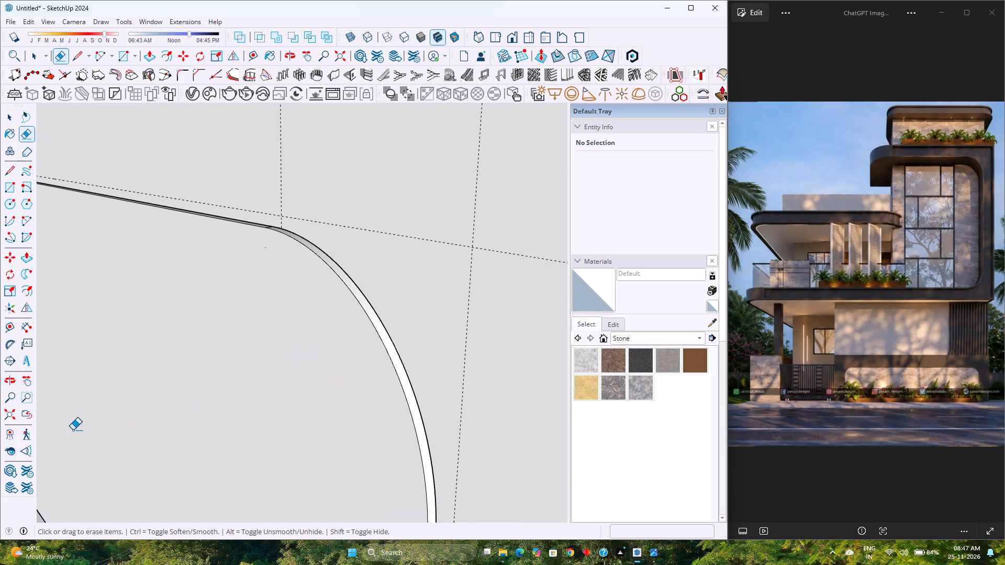
pyautogui.press('space')
# Examine the raised round-cornered panel and the boundary walls from both sides and straight from the front.
pyautogui.scroll(-5, 74, 456)
pyautogui.moveTo(155, 433); pyautogui.dragTo(378, 394, button='middle')
pyautogui.scroll(-7, 386, 391)
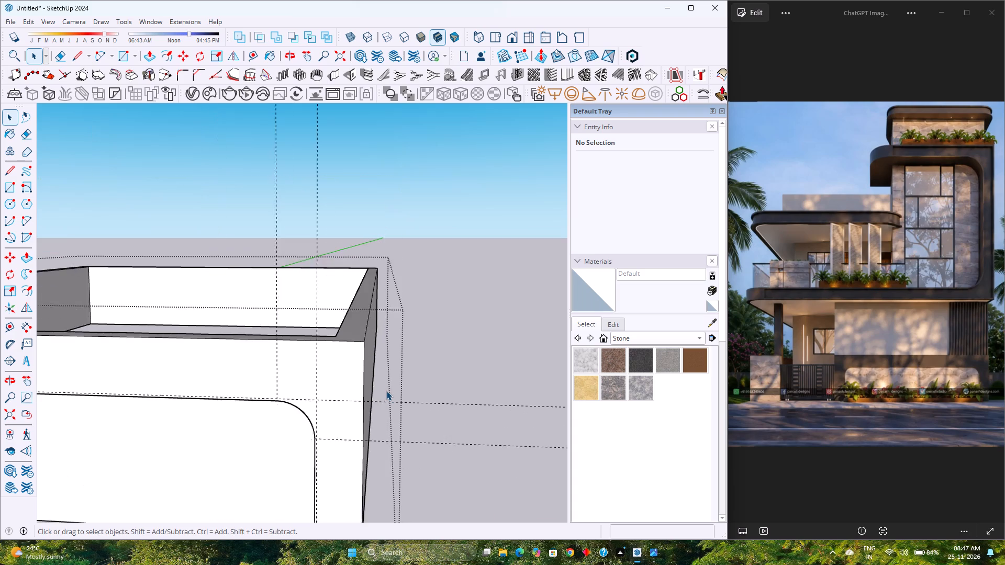
pyautogui.scroll(-9, 386, 391)
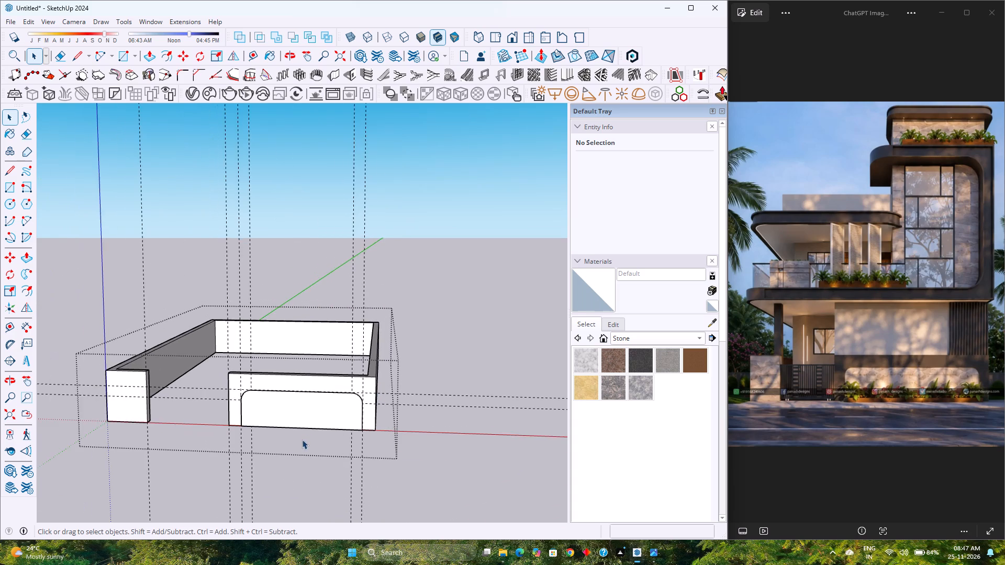
pyautogui.scroll(8, 300, 439)
pyautogui.moveTo(291, 423); pyautogui.dragTo(464, 455, button='middle')
pyautogui.moveTo(434, 469); pyautogui.dragTo(127, 478, button='middle')
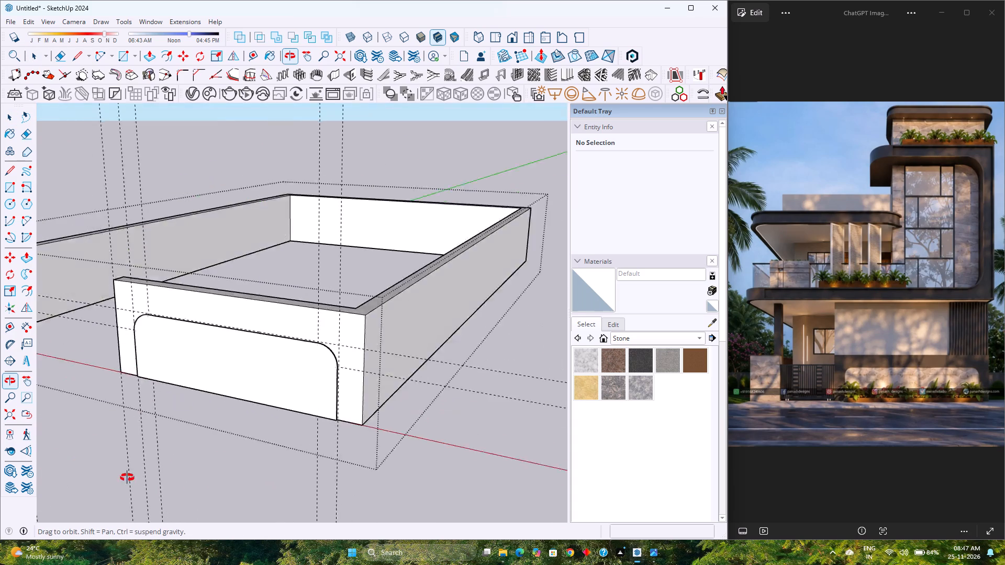
pyautogui.moveTo(127, 478); pyautogui.dragTo(281, 335, button='middle')
pyautogui.moveTo(298, 334); pyautogui.dragTo(475, 380, button='middle')
pyautogui.scroll(-9, 474, 382)
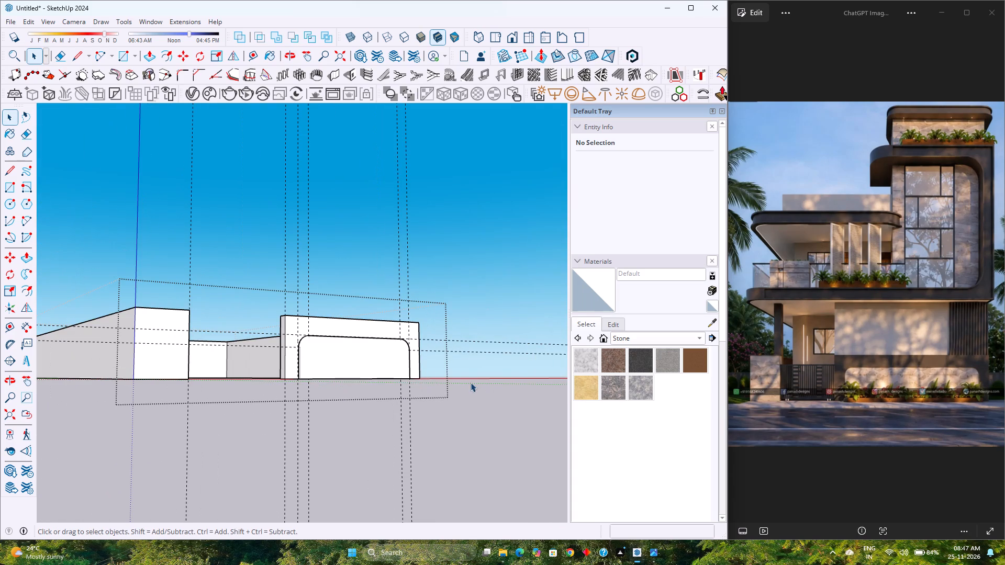
pyautogui.scroll(8, 351, 388)
pyautogui.moveTo(366, 355); pyautogui.dragTo(220, 394, button='middle')
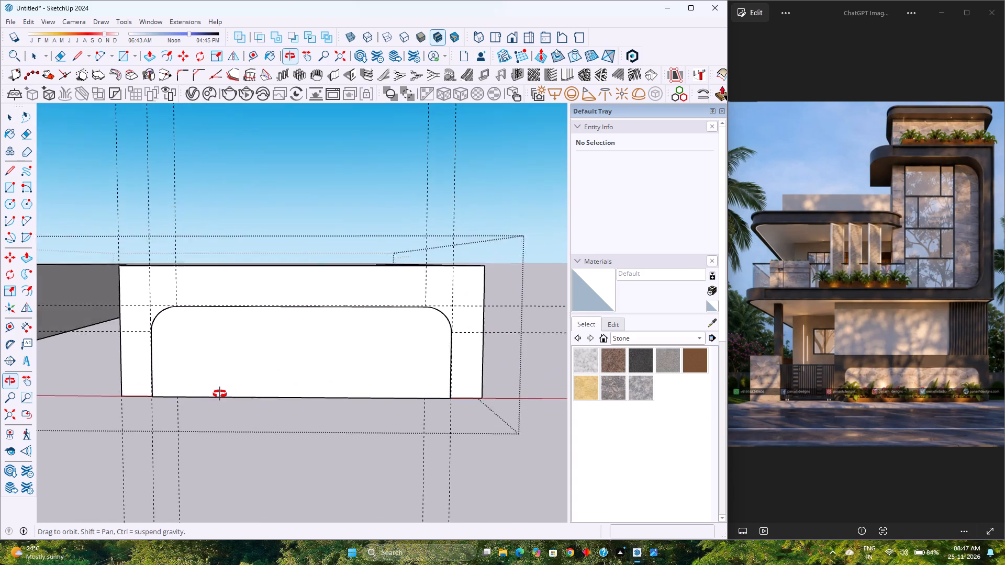
pyautogui.moveTo(220, 394); pyautogui.dragTo(225, 389, button='middle')
pyautogui.middleClick(225, 389)
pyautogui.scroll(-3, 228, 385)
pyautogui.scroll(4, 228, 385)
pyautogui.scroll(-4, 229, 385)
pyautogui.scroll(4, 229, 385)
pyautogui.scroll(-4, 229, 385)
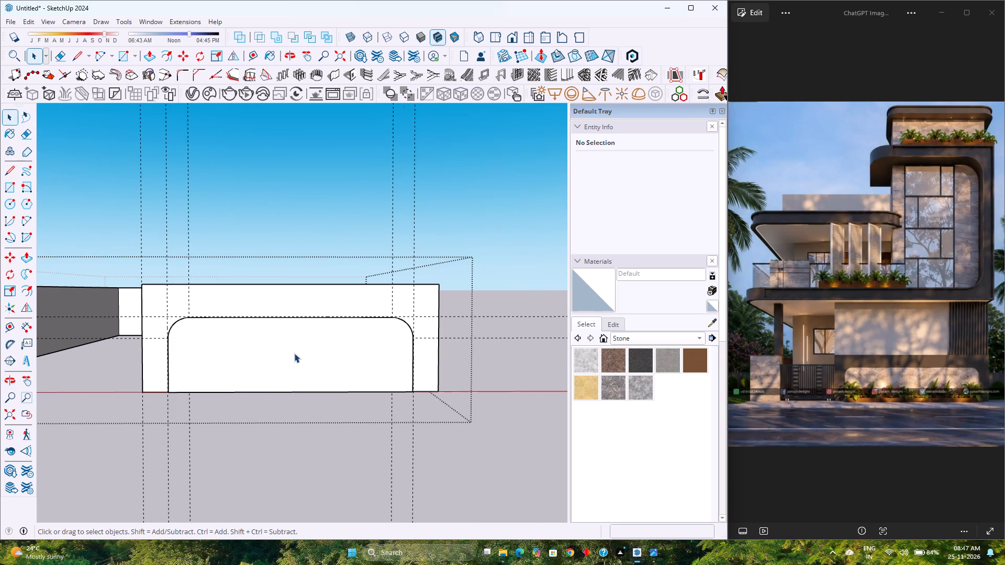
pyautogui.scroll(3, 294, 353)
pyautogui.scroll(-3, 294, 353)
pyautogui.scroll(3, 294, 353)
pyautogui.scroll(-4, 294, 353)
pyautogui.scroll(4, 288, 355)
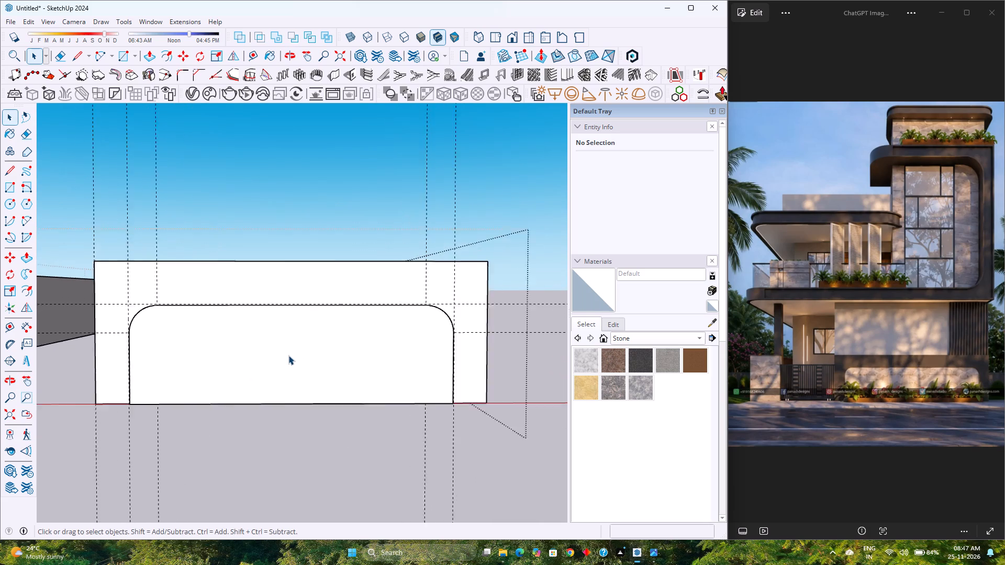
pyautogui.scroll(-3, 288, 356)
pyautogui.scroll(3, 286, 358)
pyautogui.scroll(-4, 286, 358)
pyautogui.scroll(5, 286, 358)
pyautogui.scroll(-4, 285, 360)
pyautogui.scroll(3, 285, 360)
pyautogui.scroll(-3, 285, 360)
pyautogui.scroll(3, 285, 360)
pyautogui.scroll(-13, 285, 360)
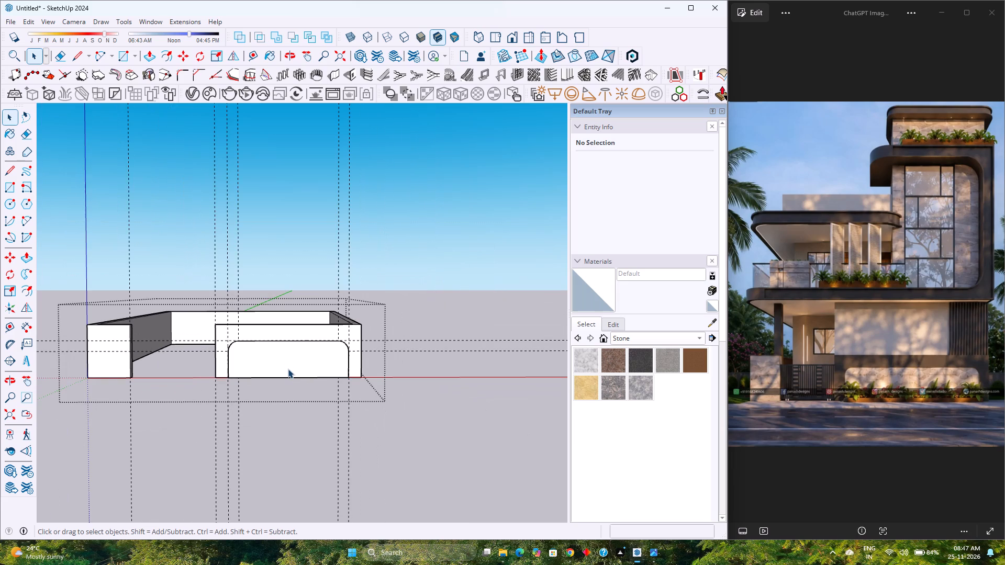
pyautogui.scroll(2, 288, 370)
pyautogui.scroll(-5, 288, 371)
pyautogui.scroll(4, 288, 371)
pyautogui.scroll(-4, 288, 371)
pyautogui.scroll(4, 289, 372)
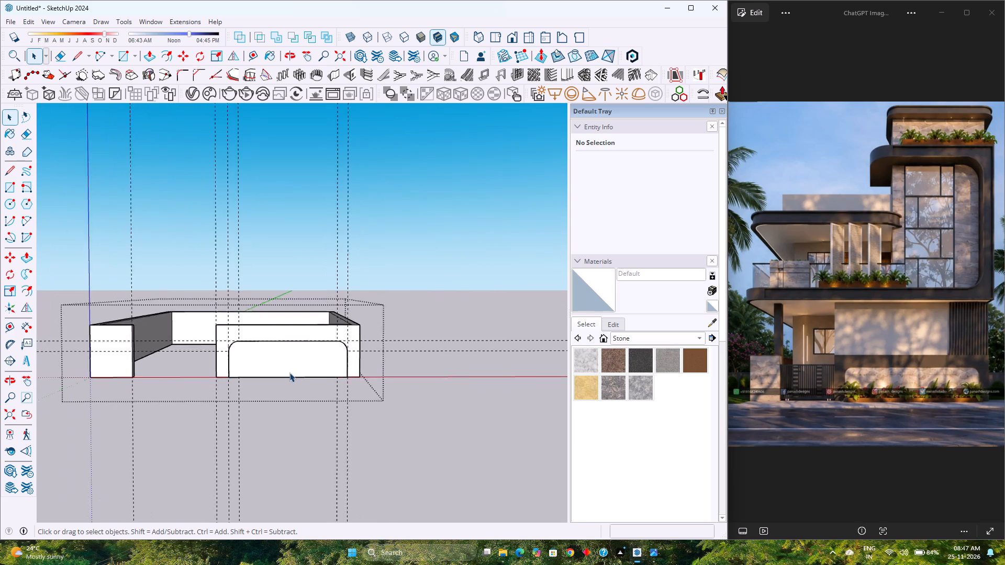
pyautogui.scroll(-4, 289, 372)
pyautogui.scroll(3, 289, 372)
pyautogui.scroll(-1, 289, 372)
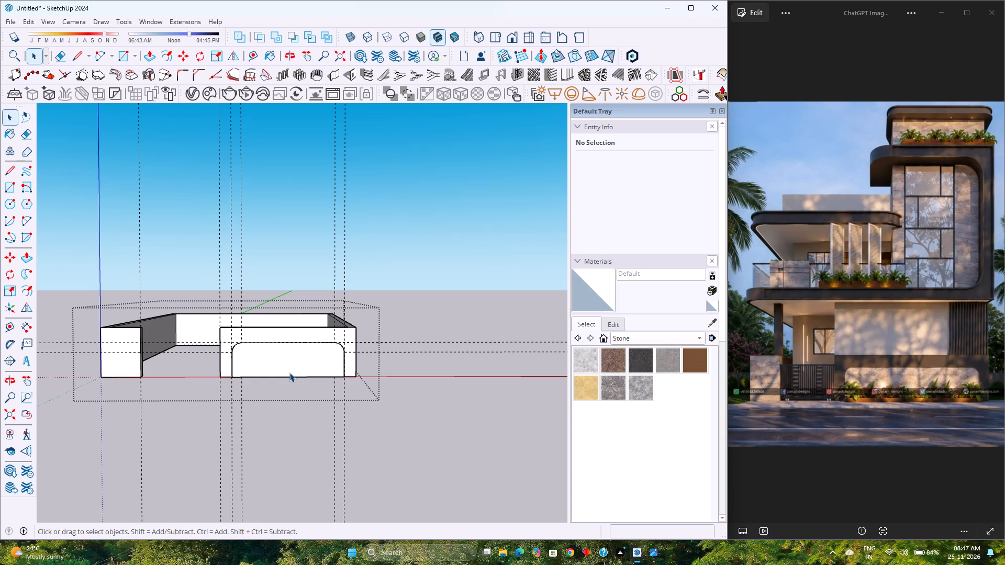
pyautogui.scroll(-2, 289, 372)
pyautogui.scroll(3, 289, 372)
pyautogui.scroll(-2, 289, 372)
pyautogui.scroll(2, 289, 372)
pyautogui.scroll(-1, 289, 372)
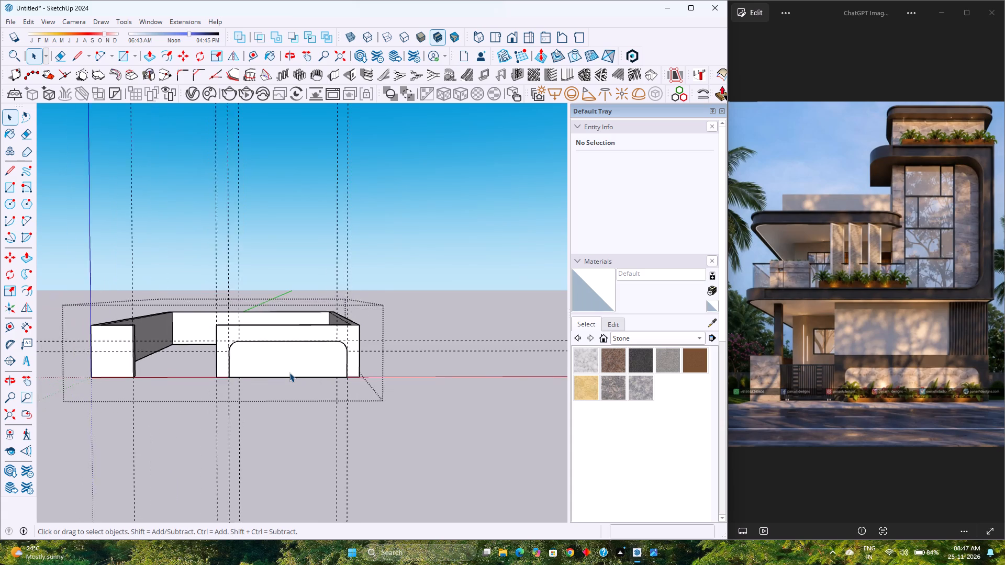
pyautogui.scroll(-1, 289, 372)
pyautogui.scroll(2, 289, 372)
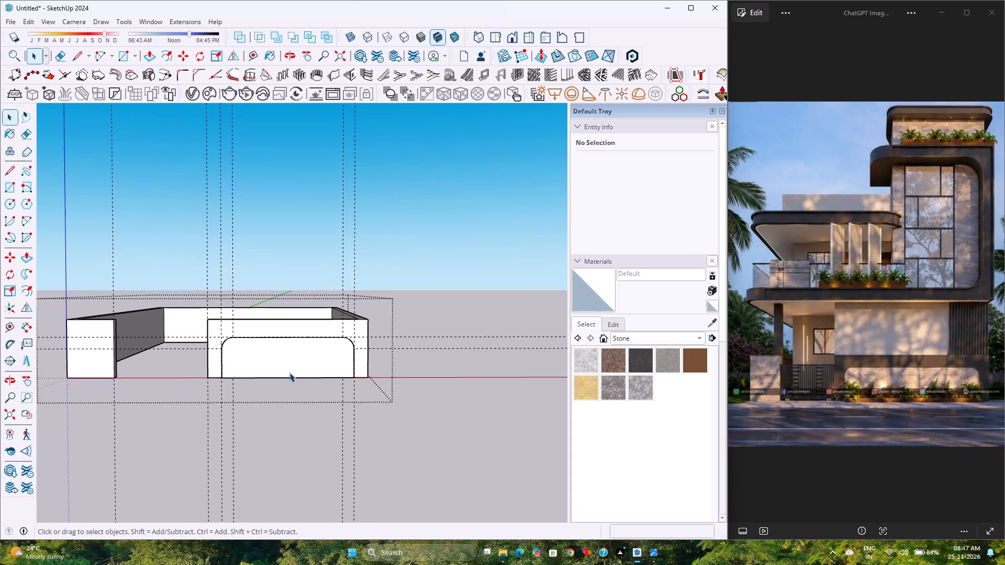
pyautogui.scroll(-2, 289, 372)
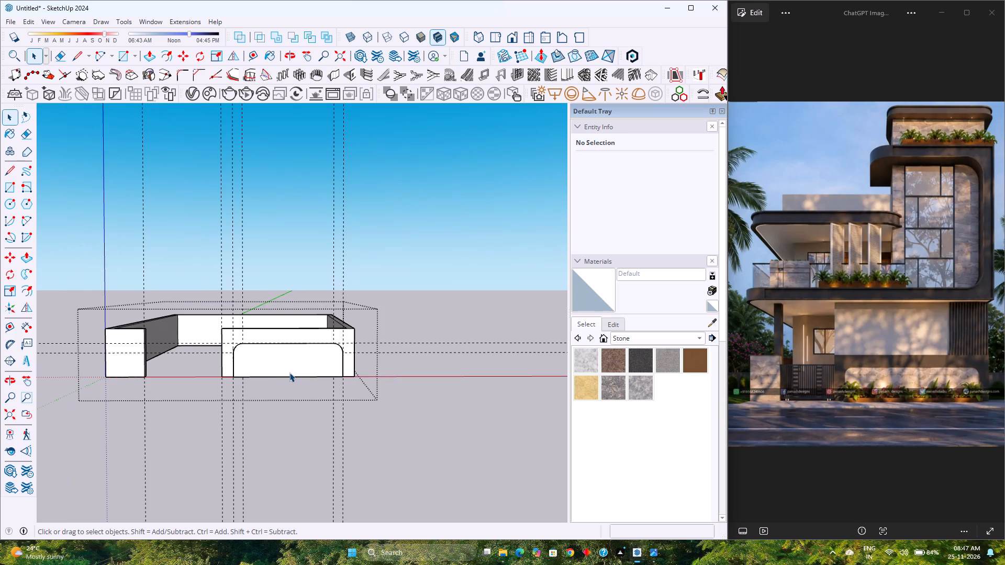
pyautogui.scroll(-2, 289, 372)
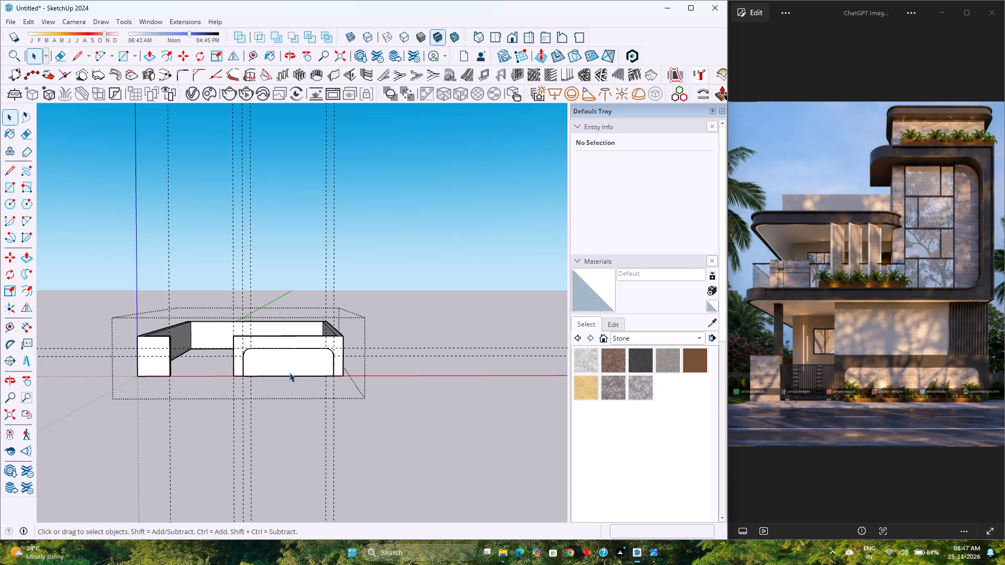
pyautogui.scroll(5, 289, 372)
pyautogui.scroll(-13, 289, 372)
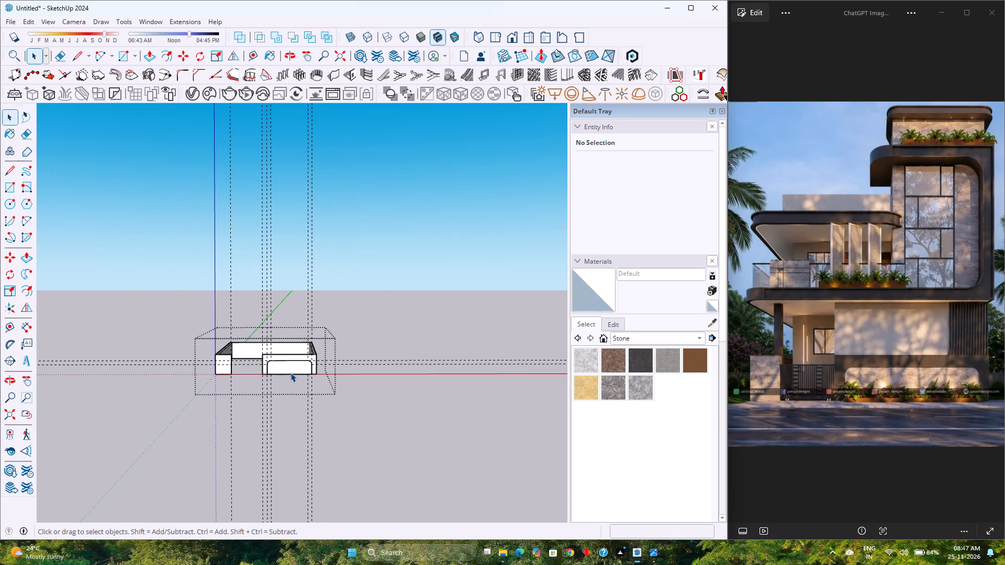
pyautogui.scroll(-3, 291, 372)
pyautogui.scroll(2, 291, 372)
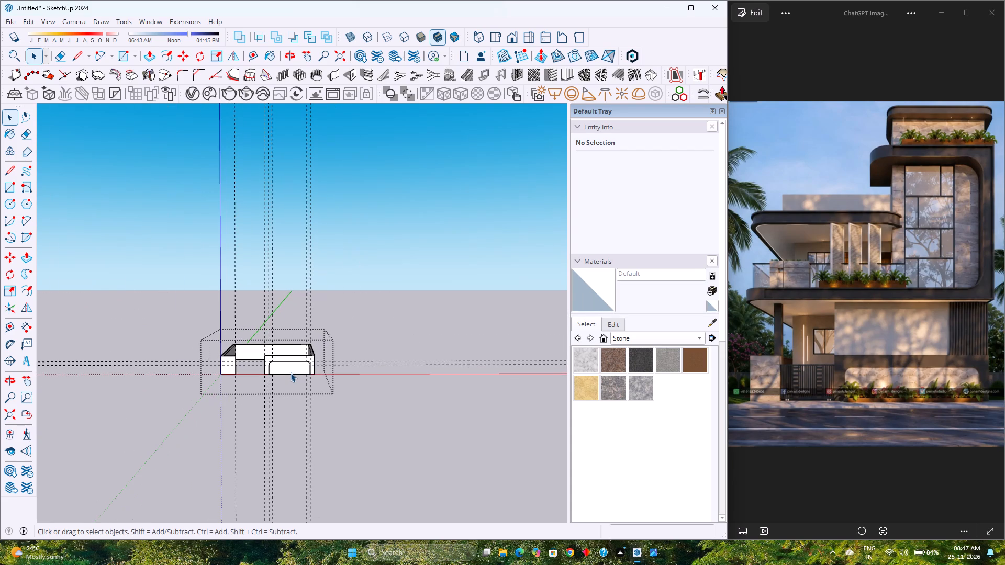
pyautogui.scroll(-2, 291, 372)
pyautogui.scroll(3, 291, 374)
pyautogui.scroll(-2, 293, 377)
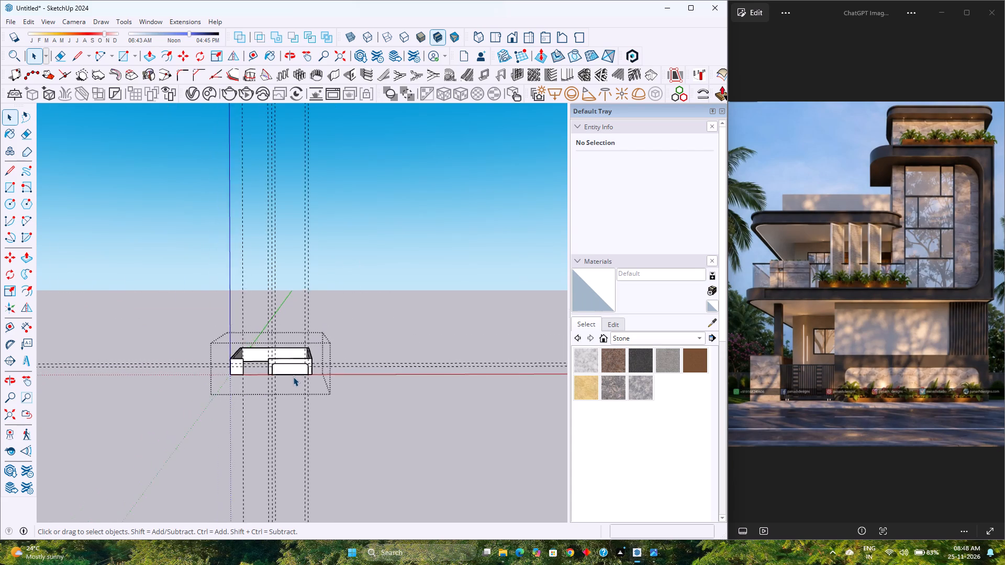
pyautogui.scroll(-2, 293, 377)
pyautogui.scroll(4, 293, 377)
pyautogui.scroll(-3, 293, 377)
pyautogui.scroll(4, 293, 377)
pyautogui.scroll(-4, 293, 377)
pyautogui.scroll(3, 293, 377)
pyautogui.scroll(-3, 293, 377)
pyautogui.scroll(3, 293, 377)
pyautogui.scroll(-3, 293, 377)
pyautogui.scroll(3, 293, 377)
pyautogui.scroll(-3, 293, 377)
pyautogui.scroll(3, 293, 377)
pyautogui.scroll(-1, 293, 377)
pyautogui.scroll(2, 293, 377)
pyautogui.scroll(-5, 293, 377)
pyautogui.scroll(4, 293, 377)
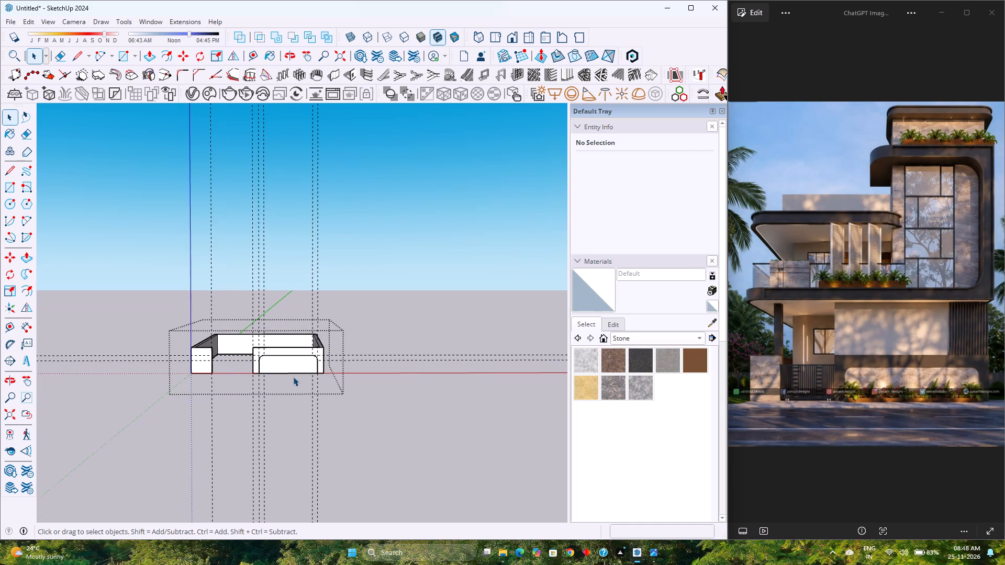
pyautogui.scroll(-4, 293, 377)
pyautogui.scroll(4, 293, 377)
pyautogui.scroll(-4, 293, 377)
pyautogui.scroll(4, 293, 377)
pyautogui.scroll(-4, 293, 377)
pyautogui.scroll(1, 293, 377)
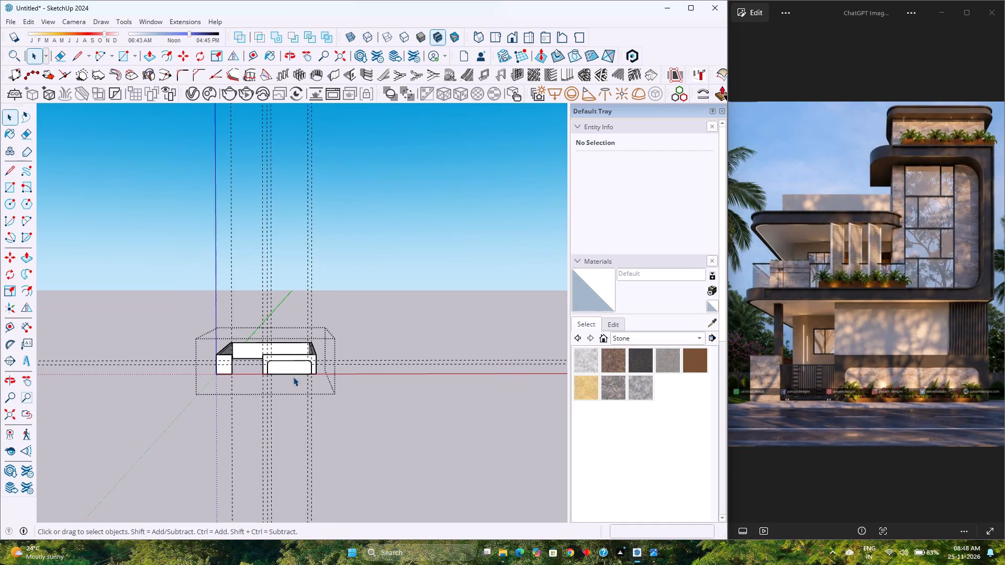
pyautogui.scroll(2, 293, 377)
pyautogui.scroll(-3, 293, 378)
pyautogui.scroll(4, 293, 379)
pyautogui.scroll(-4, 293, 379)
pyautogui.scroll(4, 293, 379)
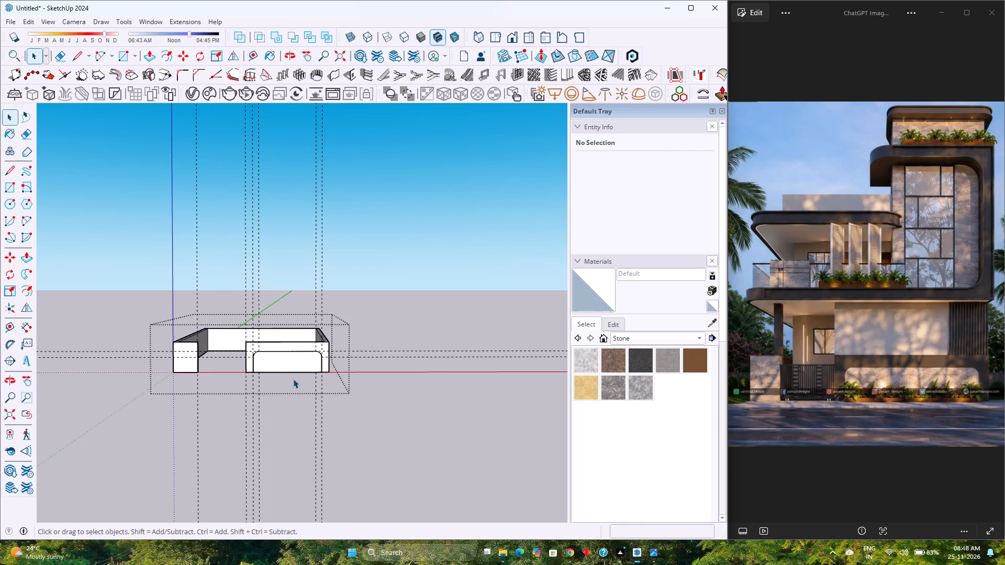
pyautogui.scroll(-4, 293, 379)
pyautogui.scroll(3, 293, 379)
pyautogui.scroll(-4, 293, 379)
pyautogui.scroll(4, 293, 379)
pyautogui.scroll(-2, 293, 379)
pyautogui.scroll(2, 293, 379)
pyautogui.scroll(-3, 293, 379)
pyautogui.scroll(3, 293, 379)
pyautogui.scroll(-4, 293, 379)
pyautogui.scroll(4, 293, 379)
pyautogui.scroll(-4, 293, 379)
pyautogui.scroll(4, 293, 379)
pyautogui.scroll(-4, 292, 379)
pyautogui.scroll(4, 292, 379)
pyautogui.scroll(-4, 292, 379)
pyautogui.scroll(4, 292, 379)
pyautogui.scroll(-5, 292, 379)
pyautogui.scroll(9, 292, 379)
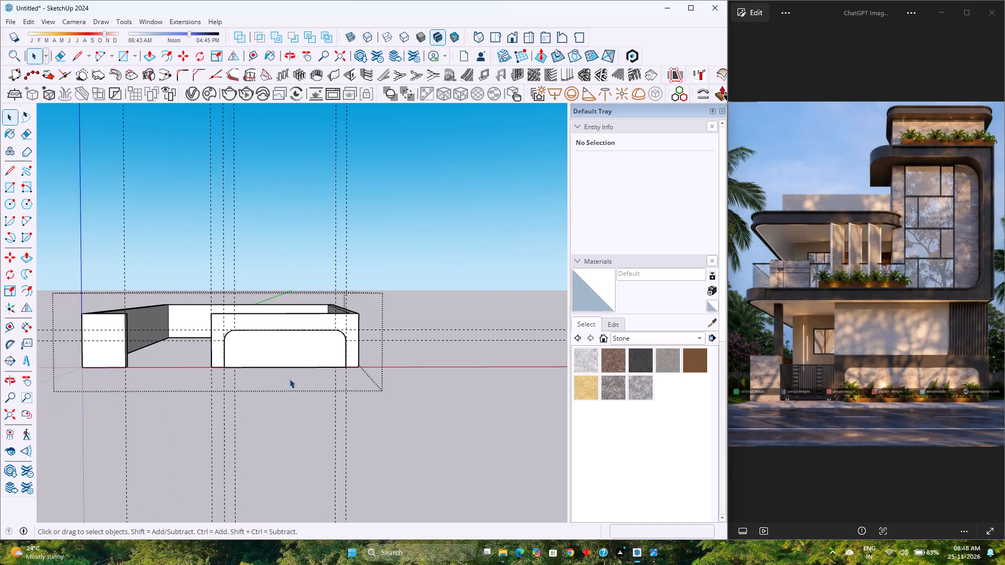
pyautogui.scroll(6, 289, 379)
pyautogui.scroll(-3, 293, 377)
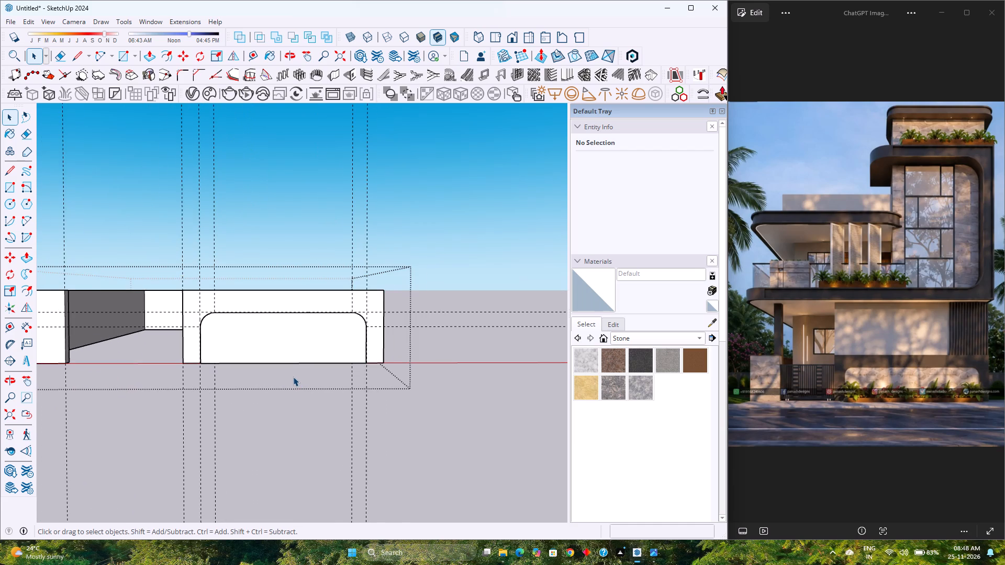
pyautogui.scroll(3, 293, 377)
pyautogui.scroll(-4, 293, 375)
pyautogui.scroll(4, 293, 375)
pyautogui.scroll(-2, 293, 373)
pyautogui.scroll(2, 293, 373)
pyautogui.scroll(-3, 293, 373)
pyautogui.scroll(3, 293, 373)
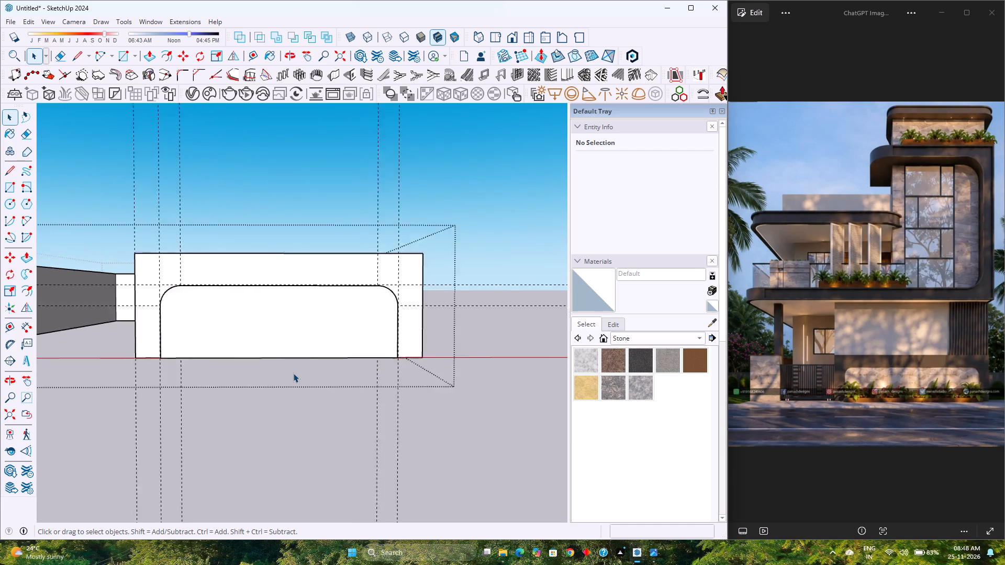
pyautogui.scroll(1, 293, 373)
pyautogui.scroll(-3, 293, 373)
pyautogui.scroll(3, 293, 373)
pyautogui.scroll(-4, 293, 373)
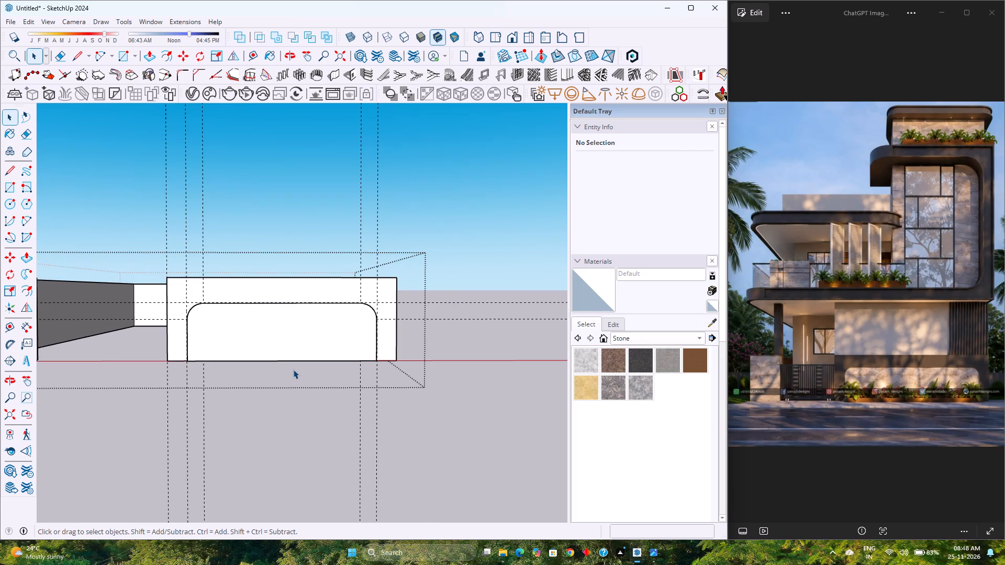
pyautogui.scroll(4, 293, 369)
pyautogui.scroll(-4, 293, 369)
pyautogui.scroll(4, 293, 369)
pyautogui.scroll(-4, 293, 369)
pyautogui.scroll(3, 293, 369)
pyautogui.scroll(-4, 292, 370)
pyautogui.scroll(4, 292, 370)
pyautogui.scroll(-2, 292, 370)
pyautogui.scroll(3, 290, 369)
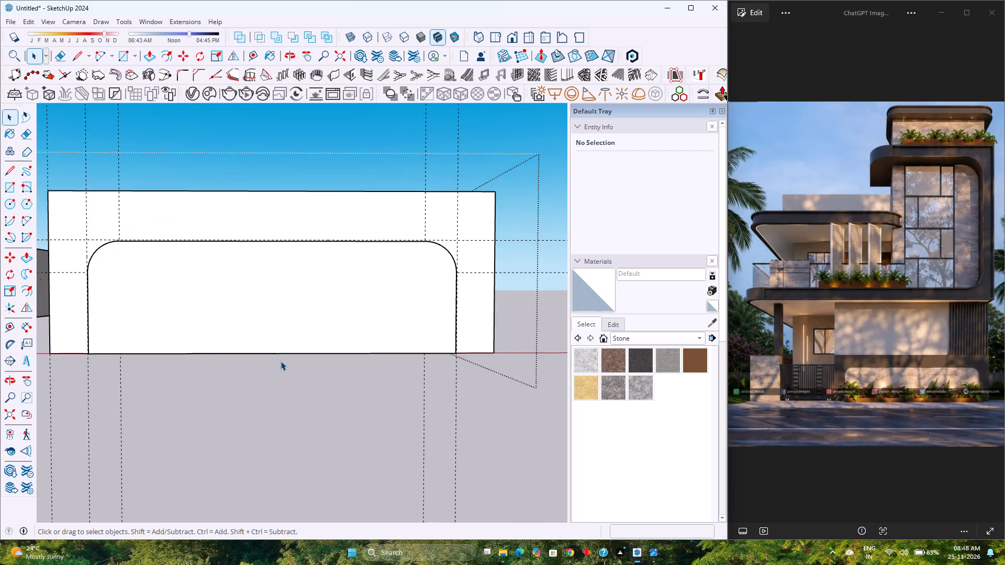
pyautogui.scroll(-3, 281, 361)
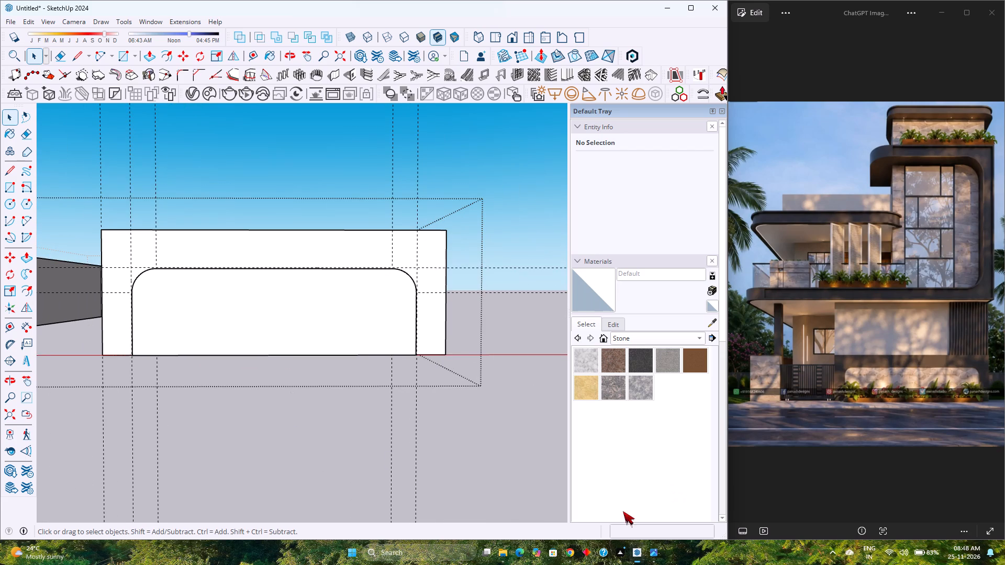
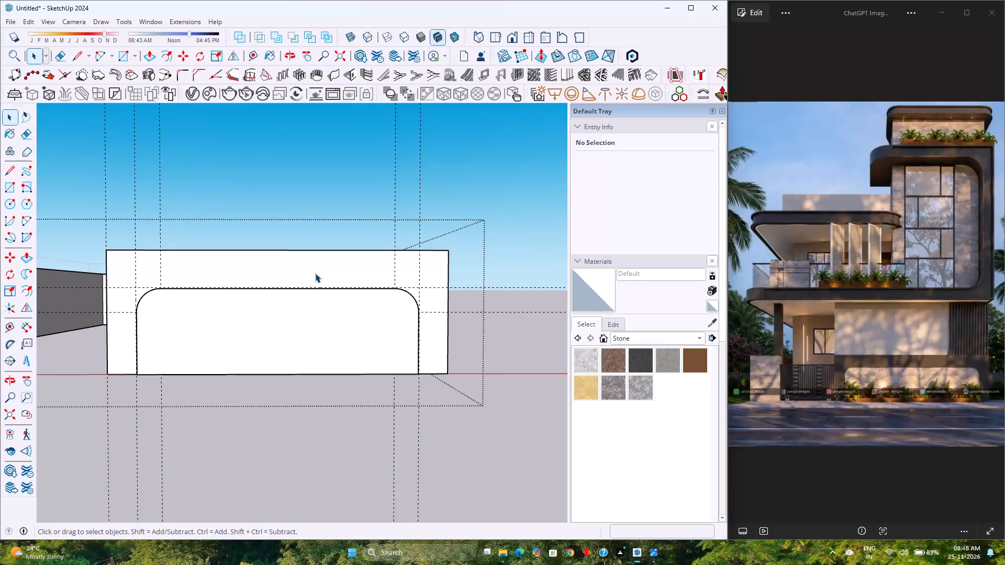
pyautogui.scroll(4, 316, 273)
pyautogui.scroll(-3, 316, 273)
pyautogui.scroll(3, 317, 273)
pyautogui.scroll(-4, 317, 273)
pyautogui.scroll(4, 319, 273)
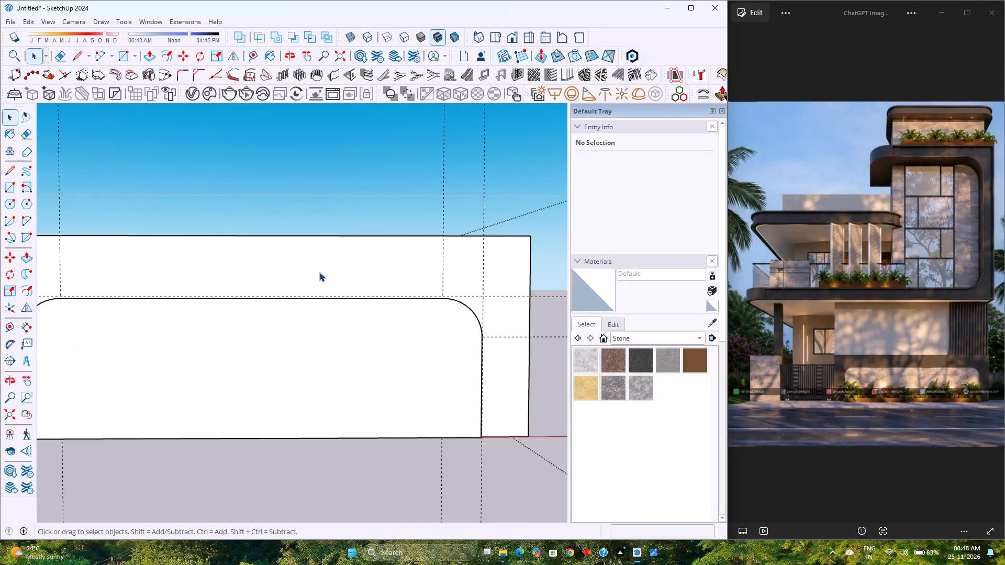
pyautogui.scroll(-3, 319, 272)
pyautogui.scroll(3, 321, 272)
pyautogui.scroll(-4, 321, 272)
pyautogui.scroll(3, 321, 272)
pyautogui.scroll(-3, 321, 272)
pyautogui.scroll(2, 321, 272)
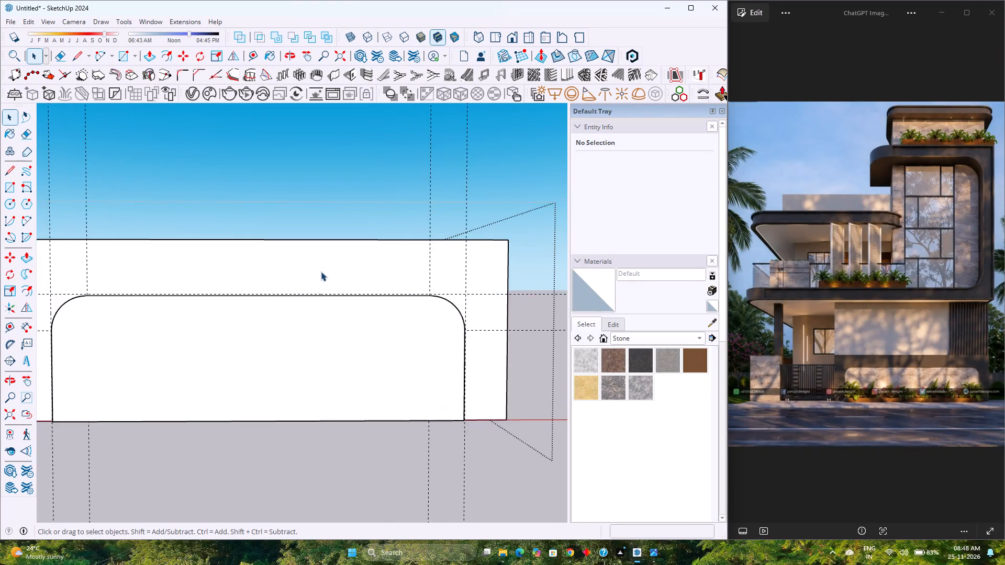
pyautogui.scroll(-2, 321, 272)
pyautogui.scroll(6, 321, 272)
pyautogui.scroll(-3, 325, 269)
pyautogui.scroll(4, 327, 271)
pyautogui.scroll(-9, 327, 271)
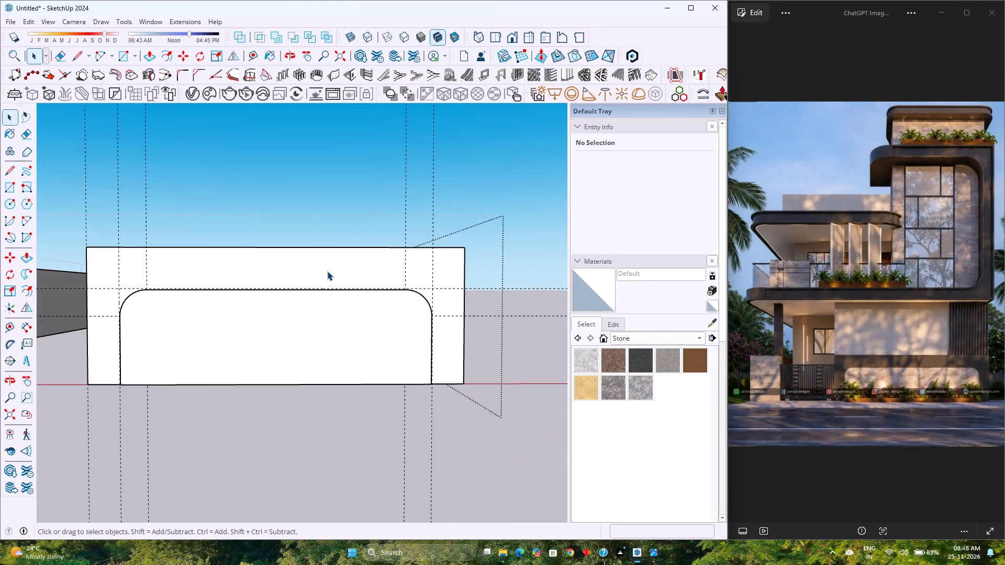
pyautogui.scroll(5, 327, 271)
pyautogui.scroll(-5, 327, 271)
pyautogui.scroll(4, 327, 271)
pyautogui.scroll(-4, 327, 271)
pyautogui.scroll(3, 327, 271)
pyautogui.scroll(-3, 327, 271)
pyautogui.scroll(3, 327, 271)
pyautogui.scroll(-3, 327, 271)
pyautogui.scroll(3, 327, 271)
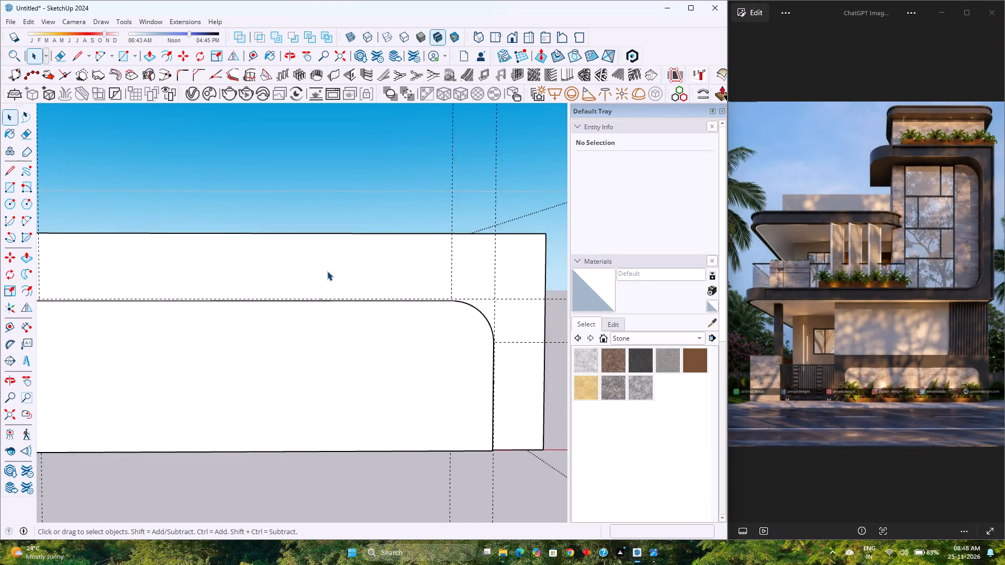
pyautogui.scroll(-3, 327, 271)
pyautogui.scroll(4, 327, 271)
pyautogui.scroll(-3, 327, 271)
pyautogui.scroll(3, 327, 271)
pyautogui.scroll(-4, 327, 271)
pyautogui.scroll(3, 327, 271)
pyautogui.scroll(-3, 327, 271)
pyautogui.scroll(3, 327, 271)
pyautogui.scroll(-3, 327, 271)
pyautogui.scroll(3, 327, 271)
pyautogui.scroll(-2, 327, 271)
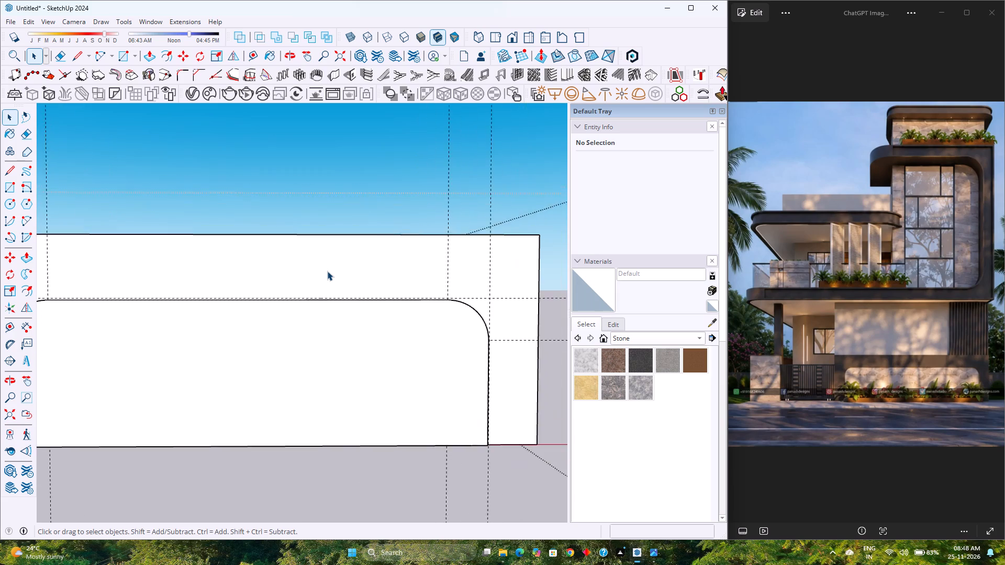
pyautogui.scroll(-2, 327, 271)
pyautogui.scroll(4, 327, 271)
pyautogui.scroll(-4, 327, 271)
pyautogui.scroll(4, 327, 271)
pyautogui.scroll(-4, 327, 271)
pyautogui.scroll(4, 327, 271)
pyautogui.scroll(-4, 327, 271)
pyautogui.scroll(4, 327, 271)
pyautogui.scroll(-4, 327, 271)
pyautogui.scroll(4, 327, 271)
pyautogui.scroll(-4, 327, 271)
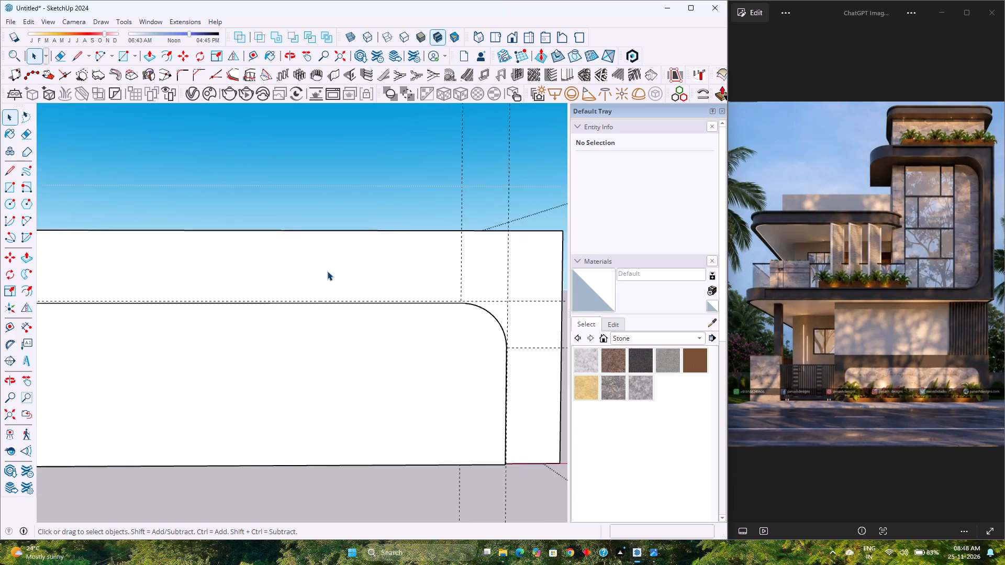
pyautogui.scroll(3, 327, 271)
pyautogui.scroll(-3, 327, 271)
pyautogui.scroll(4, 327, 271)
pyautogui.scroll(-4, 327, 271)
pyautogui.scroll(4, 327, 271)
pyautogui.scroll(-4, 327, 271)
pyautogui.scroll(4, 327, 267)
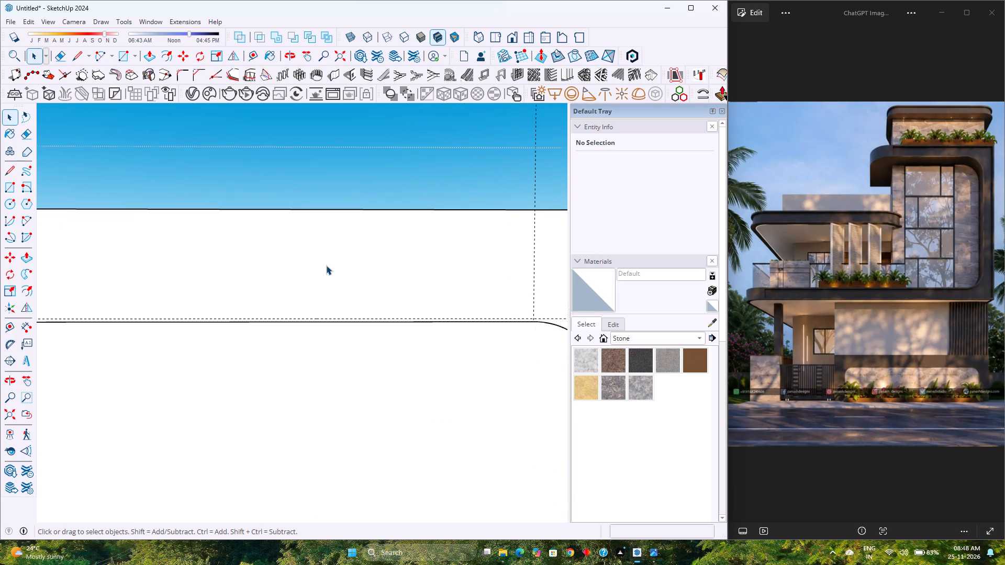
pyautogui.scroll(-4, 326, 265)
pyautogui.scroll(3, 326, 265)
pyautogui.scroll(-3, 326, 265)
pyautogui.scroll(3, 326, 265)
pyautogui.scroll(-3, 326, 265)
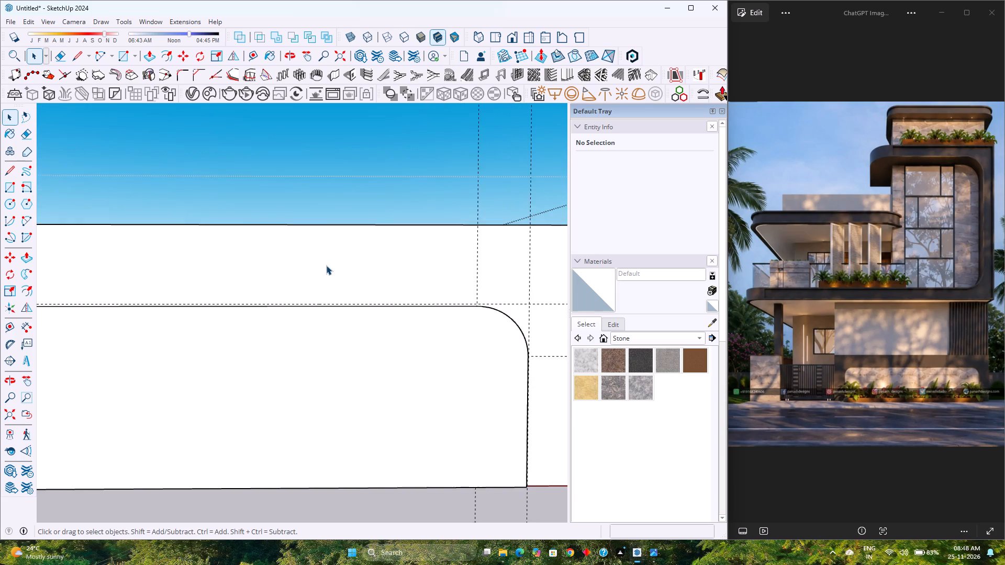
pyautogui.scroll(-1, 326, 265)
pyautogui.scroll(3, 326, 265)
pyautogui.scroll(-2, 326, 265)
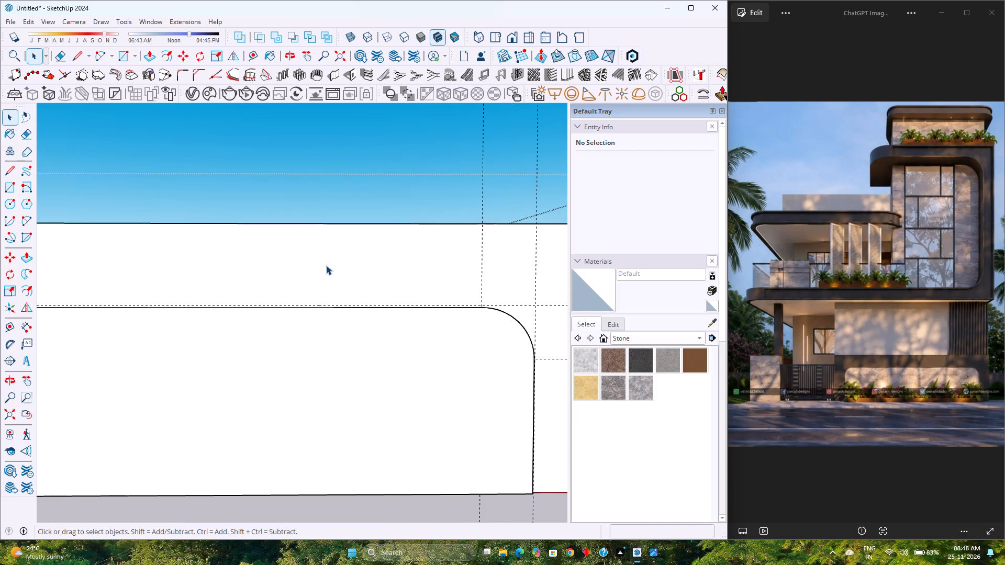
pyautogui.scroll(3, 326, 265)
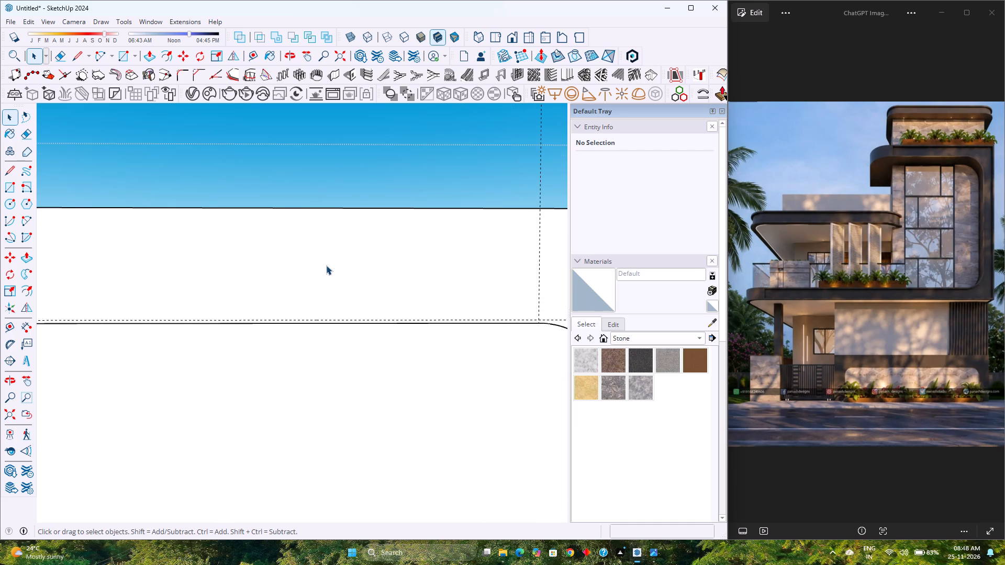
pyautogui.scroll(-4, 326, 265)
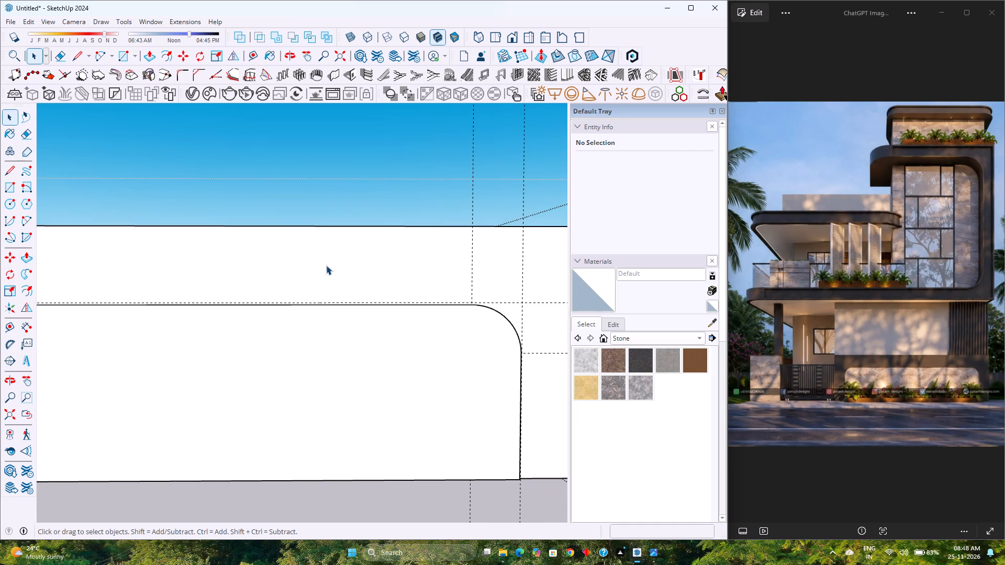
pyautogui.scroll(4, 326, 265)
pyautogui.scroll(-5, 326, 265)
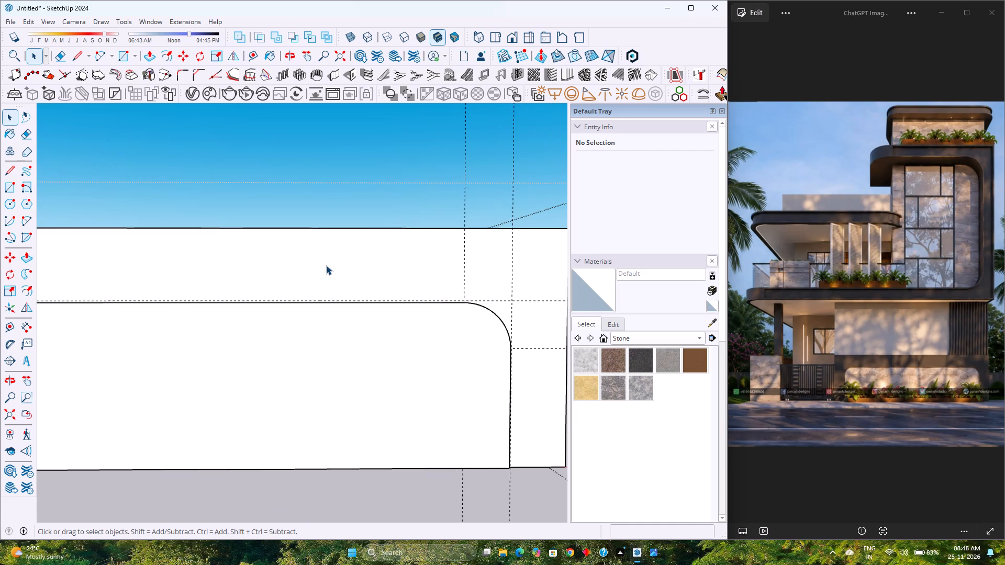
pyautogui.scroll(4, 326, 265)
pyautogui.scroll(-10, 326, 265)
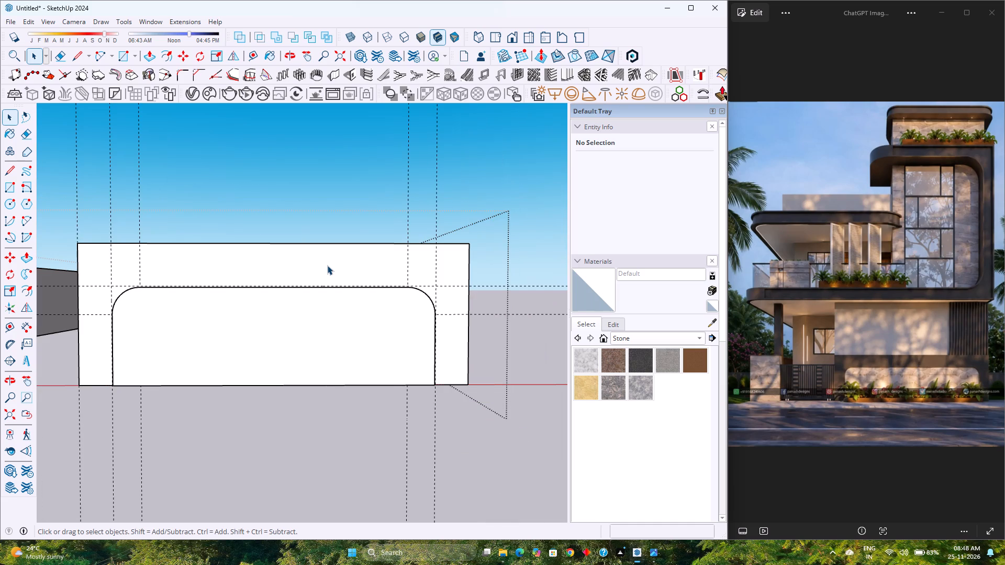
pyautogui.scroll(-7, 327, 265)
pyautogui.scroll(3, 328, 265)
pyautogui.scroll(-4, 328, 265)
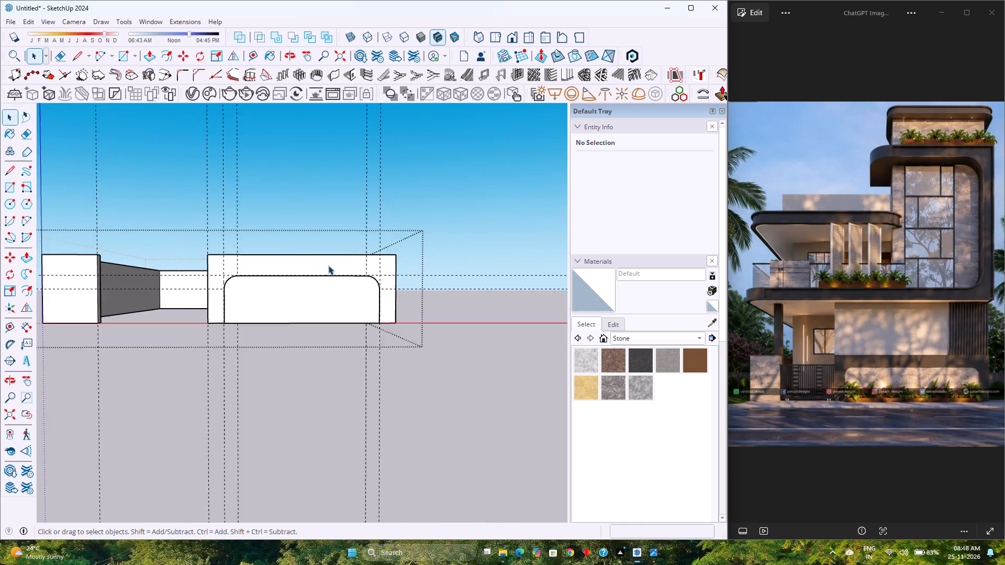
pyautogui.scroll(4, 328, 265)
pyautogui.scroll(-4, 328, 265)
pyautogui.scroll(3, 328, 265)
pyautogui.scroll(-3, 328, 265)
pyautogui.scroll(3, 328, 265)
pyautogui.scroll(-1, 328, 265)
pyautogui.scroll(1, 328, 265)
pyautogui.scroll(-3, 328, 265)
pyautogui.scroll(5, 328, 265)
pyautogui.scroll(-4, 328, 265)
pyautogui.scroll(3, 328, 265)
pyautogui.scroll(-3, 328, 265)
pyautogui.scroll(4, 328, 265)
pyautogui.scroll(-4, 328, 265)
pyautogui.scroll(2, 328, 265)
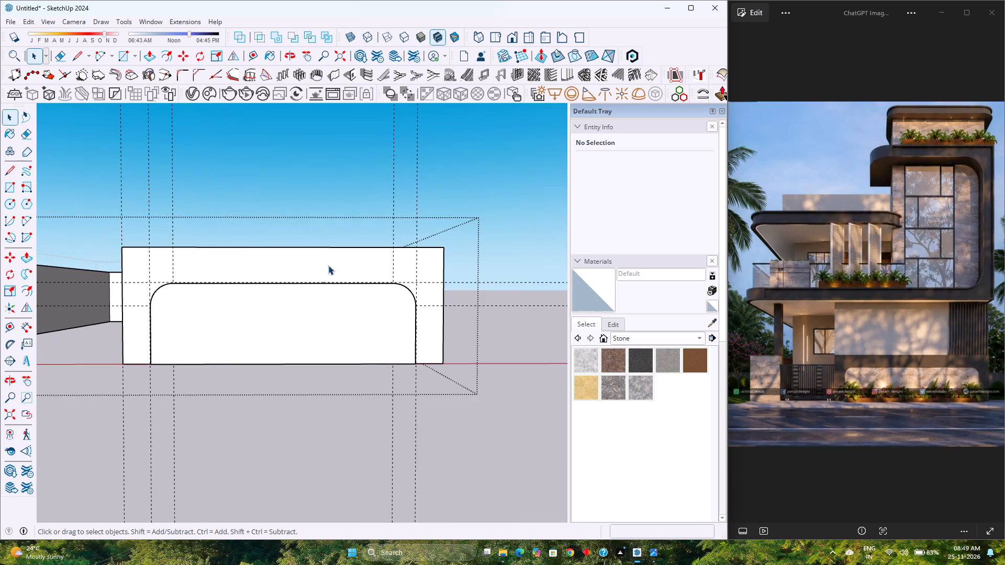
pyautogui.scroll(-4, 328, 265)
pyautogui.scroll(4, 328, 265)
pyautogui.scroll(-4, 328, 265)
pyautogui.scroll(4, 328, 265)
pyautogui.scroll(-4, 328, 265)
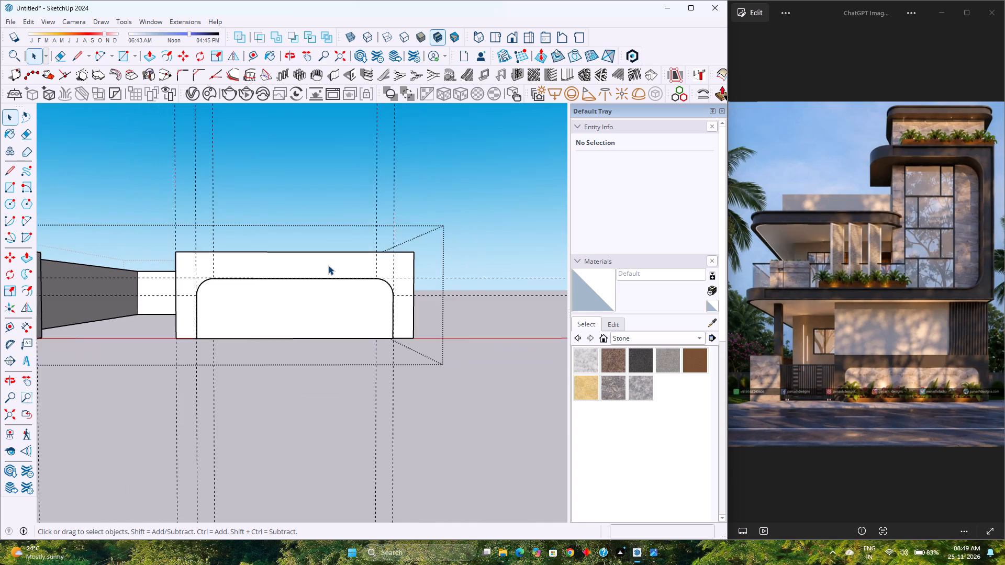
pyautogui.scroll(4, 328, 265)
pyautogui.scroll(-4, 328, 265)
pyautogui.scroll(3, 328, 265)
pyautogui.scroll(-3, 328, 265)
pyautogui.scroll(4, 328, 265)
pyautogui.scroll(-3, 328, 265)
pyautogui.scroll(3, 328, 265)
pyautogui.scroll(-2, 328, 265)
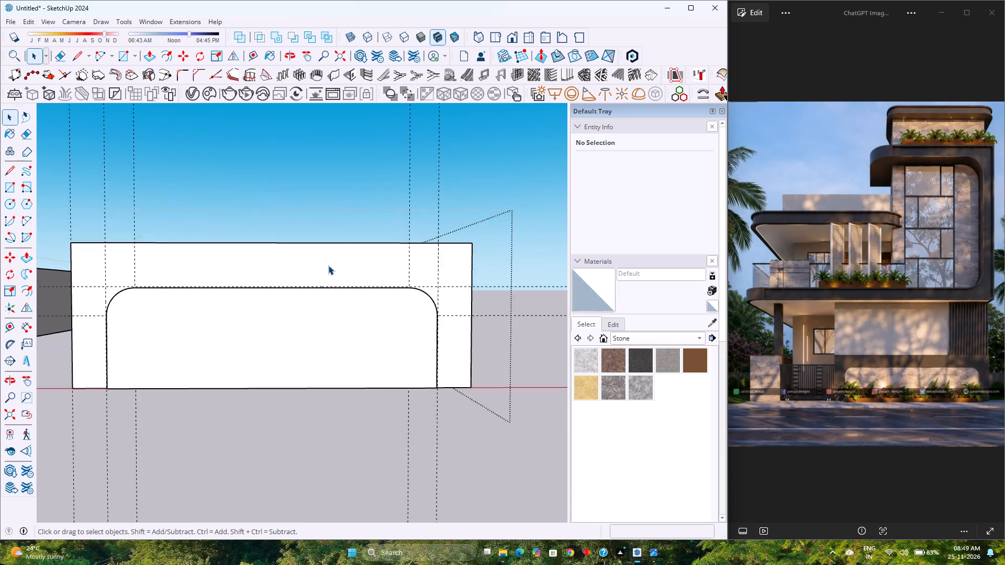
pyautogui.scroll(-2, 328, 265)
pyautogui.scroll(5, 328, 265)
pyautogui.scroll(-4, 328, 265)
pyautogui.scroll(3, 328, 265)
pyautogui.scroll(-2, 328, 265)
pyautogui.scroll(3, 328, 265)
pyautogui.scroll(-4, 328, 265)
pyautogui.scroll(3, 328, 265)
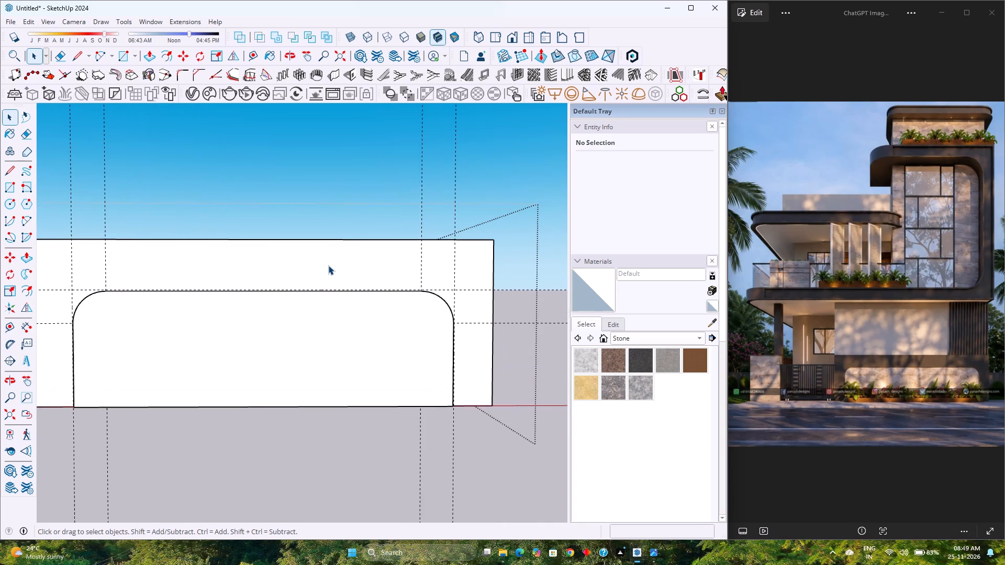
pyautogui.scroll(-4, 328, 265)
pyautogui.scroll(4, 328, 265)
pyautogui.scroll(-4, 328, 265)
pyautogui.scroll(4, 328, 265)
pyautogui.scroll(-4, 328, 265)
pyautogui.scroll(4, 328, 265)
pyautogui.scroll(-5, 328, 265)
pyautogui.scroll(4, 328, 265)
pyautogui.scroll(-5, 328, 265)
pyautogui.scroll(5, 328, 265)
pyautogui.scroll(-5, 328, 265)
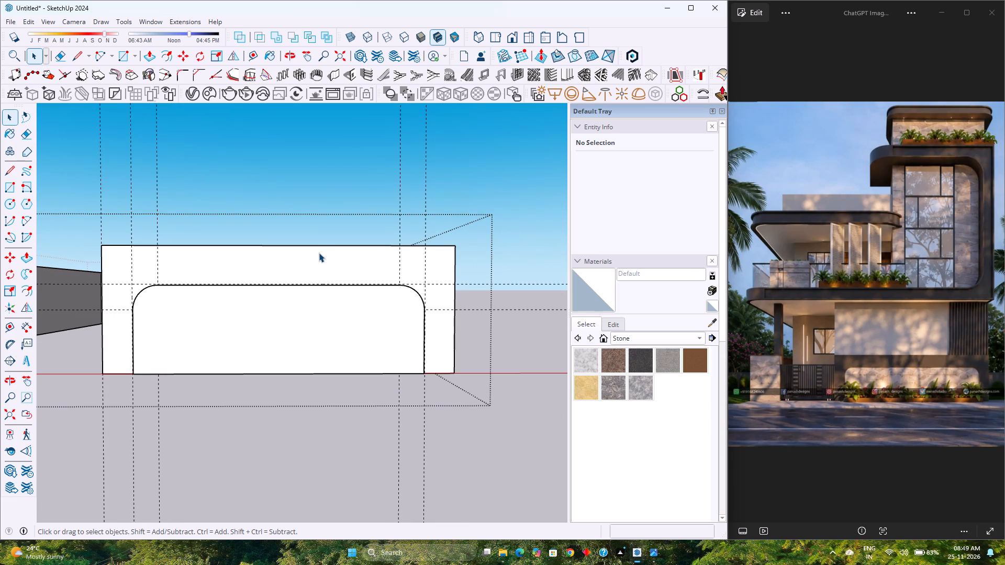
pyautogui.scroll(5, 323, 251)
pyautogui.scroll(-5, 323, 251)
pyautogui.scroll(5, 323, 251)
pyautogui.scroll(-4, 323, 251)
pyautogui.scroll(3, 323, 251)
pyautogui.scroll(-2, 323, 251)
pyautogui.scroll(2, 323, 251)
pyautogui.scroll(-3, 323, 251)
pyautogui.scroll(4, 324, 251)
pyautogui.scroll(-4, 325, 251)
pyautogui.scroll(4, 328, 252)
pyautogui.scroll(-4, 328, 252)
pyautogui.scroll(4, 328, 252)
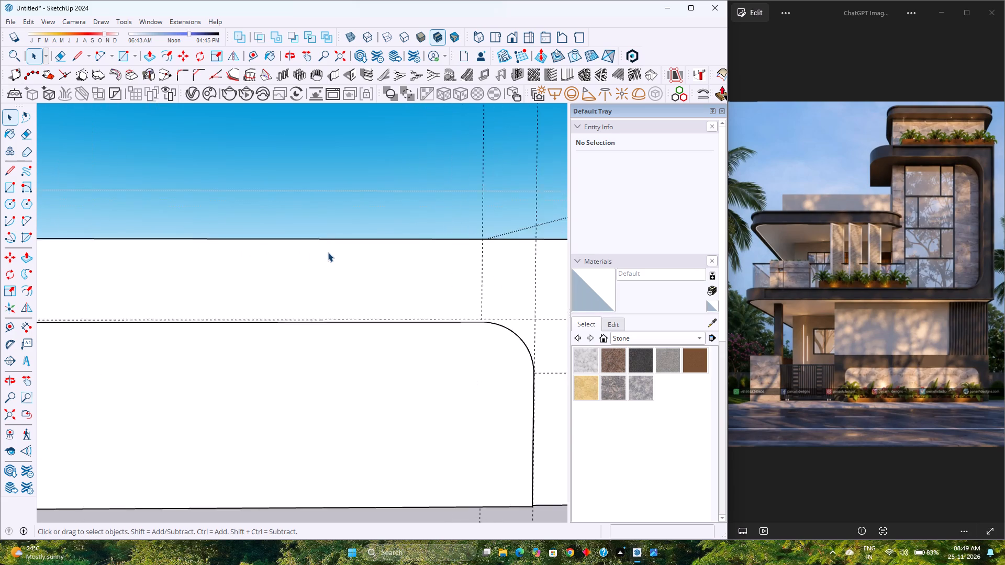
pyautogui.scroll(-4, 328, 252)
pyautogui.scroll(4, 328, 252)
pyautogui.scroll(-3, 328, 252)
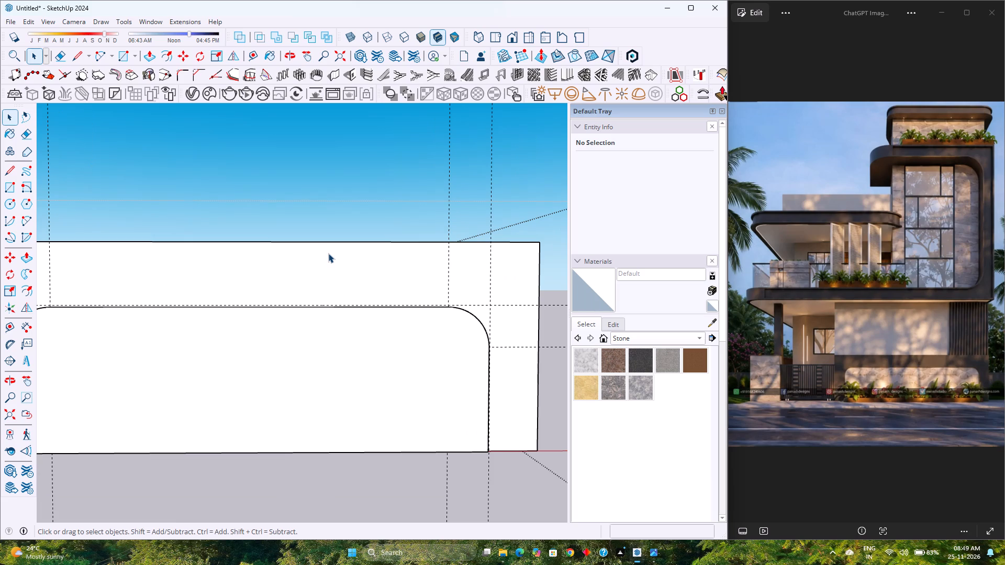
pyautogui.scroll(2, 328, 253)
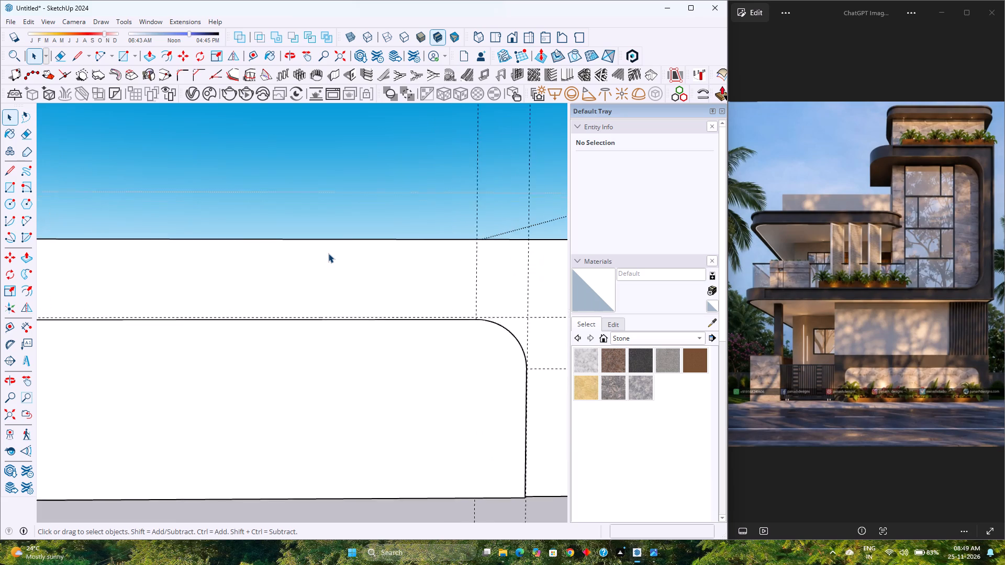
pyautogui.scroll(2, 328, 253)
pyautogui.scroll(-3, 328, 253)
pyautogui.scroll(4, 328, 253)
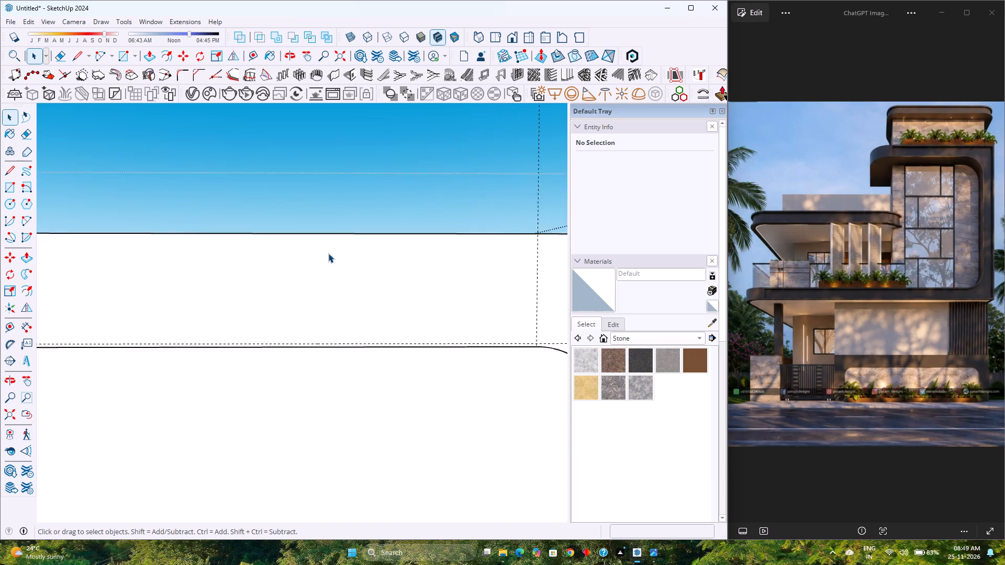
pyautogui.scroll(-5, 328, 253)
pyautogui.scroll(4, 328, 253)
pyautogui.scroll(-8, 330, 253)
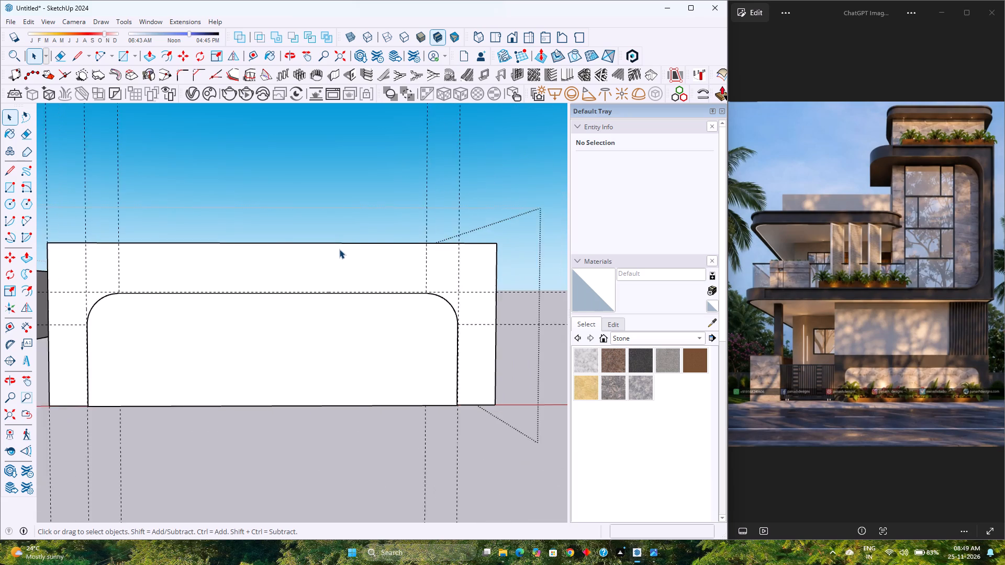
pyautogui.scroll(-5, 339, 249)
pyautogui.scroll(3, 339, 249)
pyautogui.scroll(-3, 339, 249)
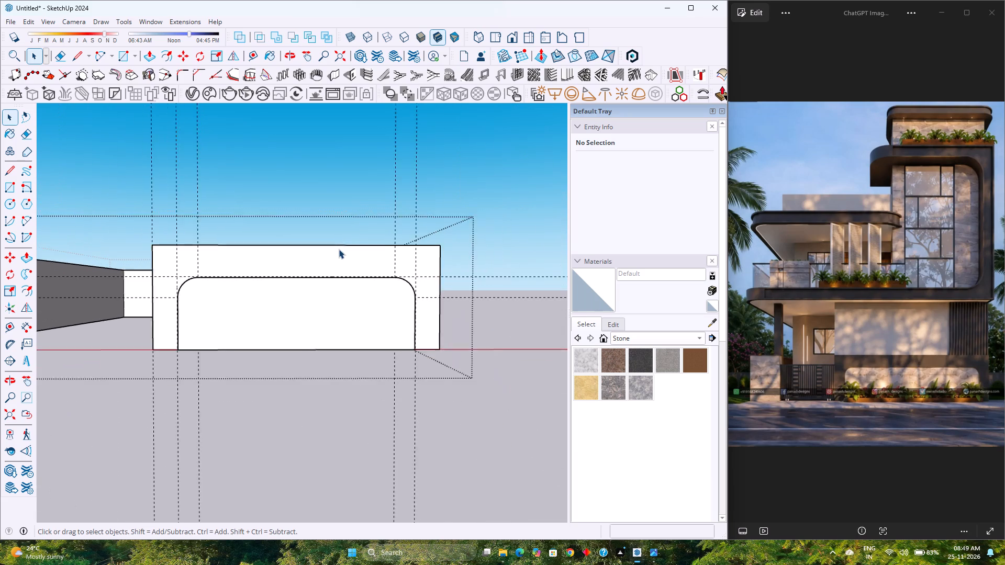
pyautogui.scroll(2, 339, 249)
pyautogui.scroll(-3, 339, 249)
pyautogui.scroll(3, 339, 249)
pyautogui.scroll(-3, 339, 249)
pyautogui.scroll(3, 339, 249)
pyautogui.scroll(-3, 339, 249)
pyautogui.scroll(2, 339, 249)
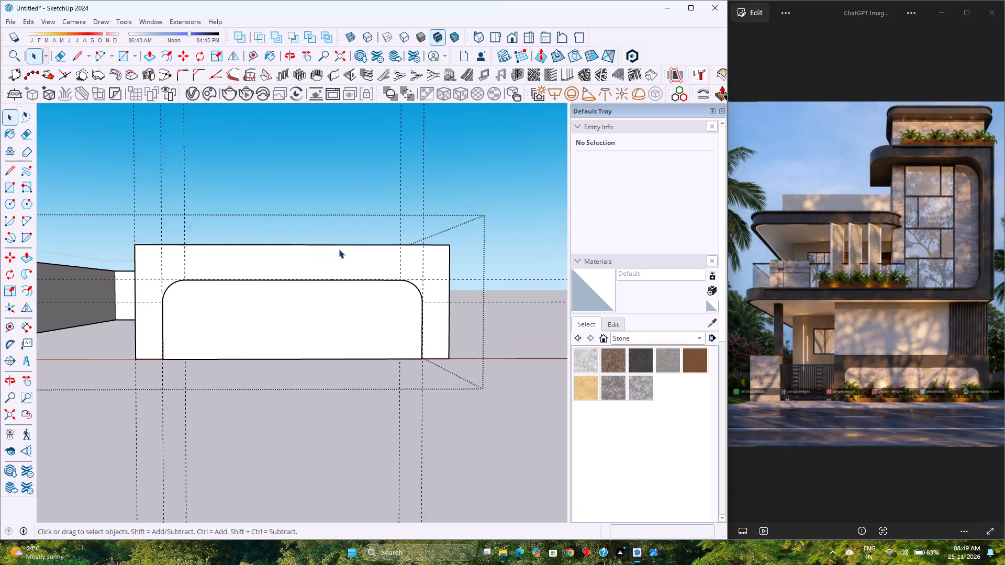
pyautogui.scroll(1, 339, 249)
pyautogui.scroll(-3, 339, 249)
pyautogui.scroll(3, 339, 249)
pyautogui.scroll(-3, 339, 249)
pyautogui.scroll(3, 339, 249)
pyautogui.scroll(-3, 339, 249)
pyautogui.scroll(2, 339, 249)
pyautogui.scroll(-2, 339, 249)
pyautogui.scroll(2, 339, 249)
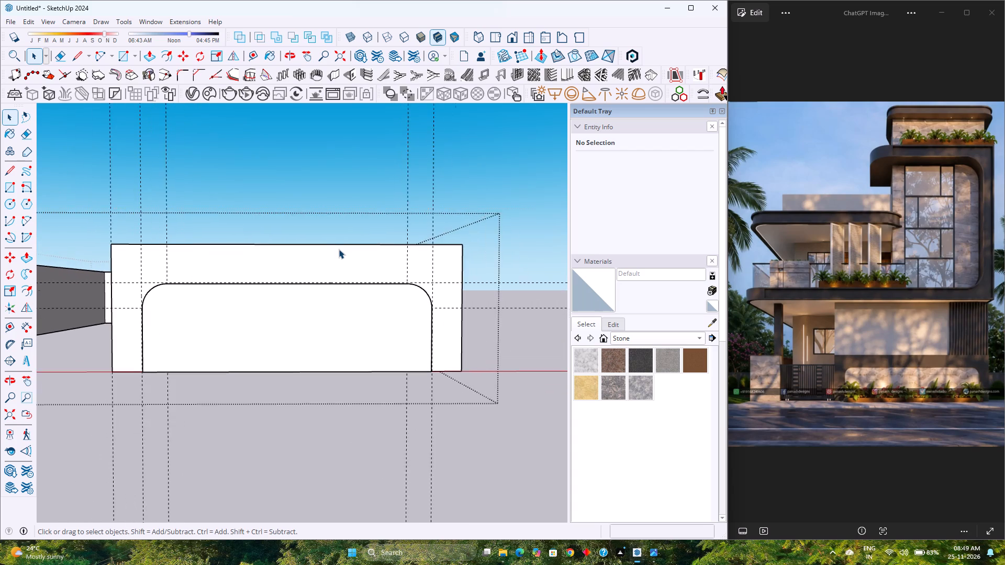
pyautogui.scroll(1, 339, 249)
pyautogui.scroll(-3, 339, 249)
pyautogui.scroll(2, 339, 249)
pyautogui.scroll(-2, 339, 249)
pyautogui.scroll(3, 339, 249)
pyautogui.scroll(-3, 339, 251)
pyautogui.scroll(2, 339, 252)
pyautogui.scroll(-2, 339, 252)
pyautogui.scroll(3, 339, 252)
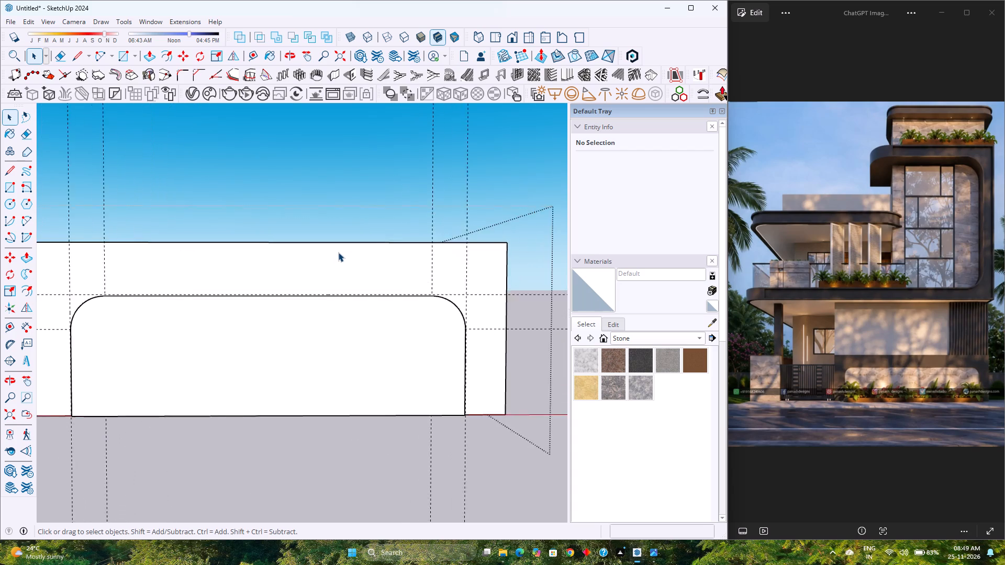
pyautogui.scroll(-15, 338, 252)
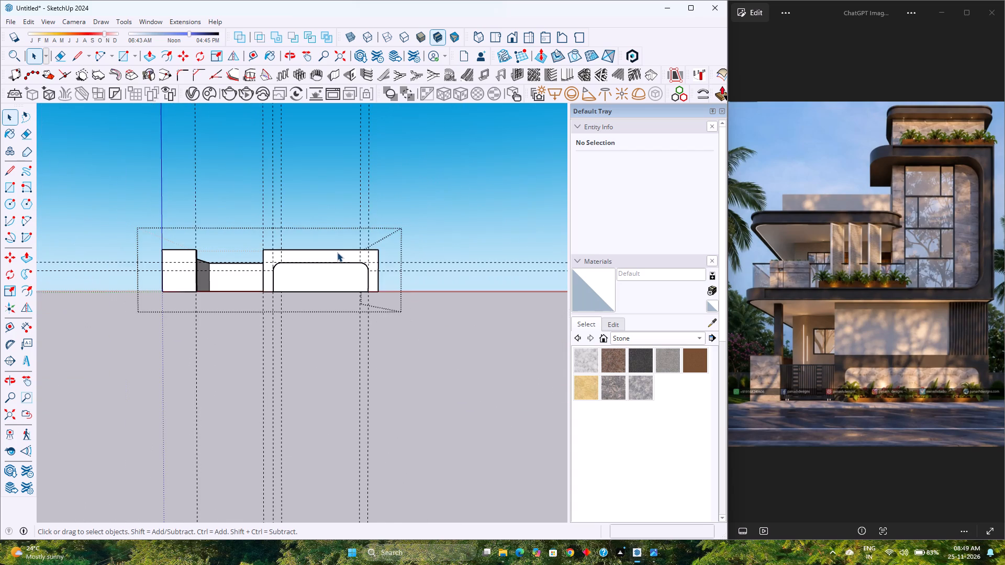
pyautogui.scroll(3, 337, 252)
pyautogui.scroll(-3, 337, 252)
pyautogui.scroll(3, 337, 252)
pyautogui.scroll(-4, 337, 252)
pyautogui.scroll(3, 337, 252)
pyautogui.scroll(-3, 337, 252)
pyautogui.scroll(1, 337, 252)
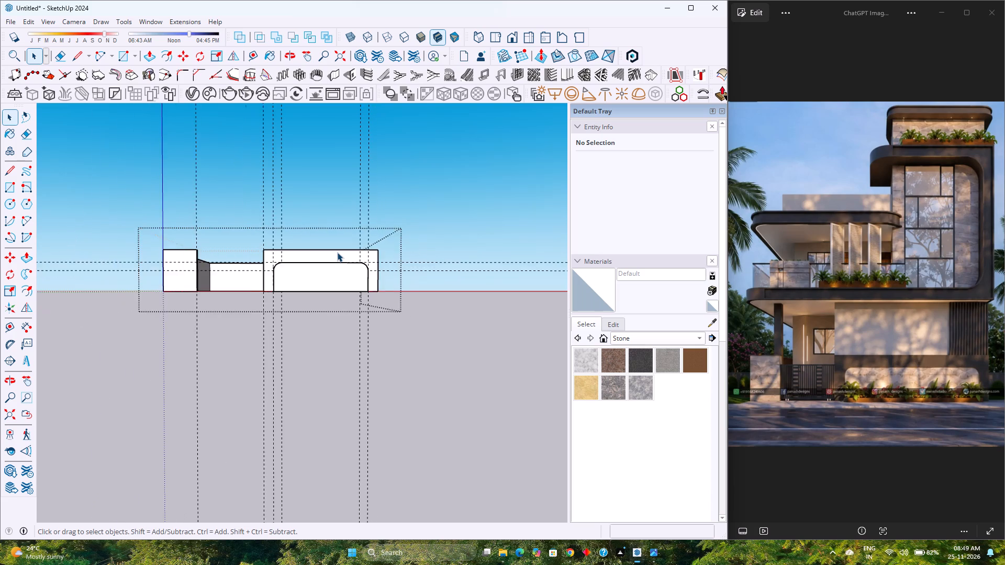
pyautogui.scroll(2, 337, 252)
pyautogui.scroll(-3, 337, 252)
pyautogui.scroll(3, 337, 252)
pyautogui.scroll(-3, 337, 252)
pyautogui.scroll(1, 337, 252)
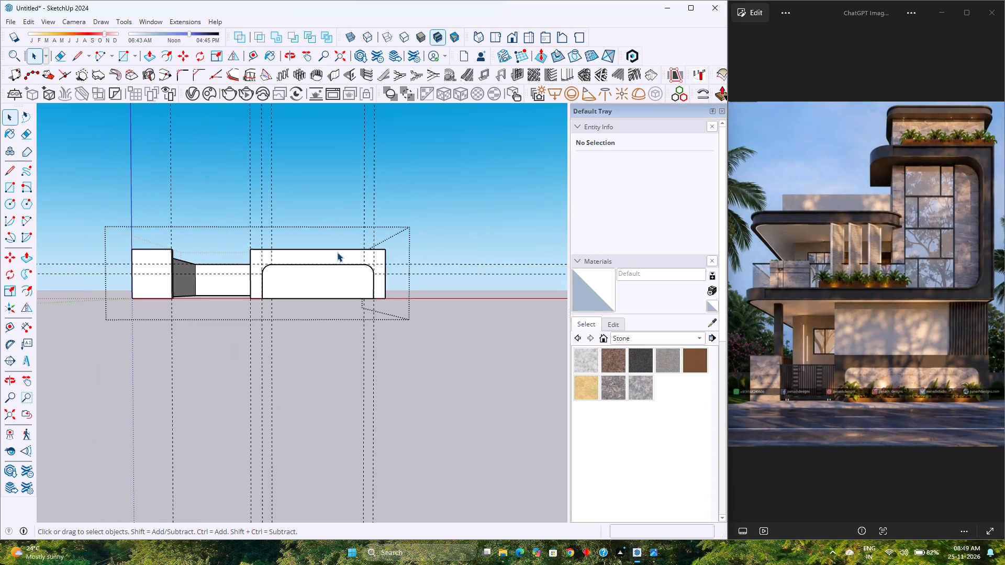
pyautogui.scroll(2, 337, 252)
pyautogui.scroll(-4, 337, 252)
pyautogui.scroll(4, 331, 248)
# Examine the boundary walls from above and the front wall with its round-cornered panel from the front.
pyautogui.moveTo(313, 242); pyautogui.dragTo(308, 242, button='middle')
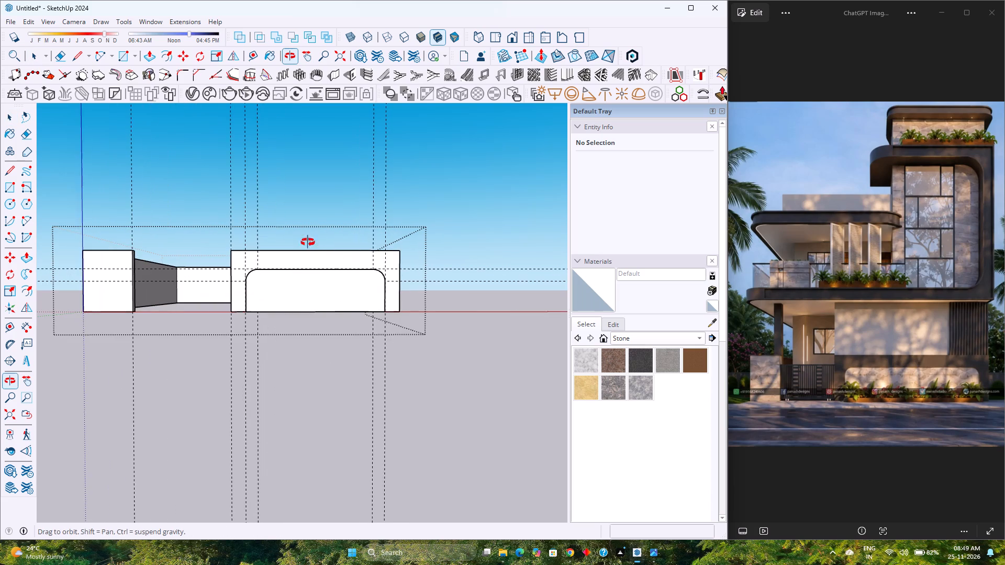
pyautogui.moveTo(308, 242); pyautogui.dragTo(204, 314, button='middle')
pyautogui.moveTo(203, 313); pyautogui.dragTo(378, 387, button='middle')
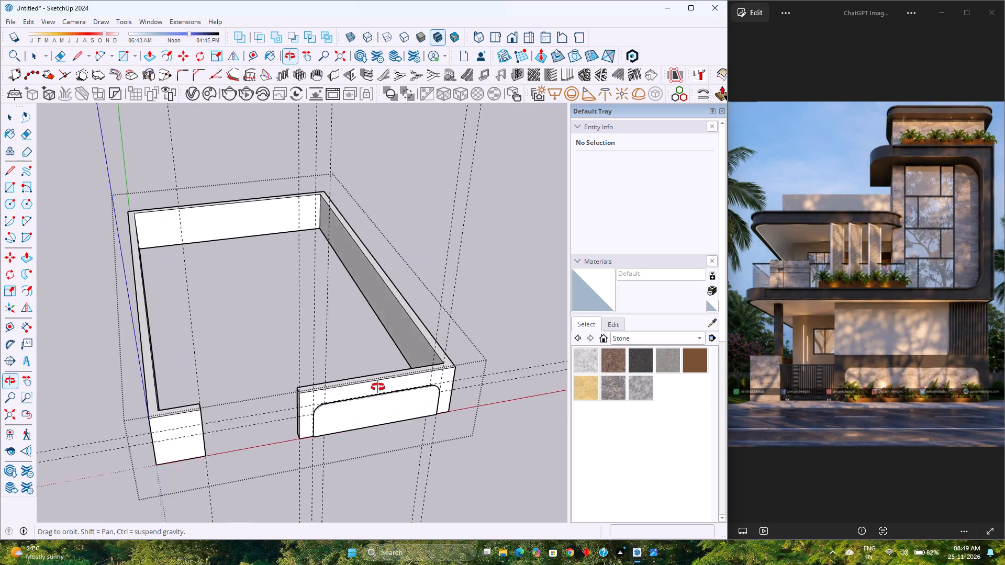
pyautogui.moveTo(378, 387); pyautogui.dragTo(396, 389, button='middle')
pyautogui.middleClick(396, 389)
pyautogui.scroll(-4, 400, 359)
pyautogui.scroll(4, 400, 359)
pyautogui.scroll(-3, 400, 359)
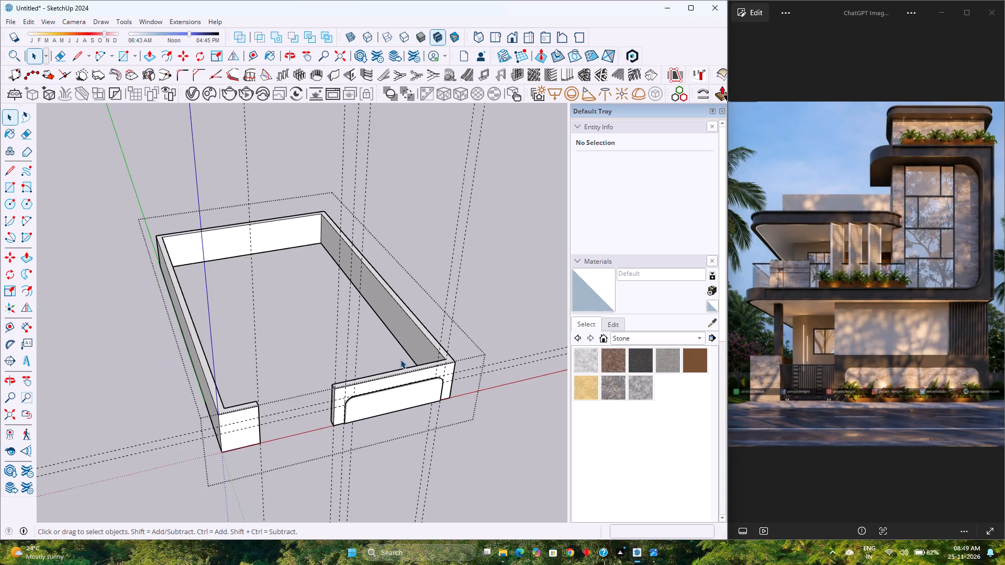
pyautogui.scroll(3, 400, 358)
pyautogui.scroll(-4, 400, 358)
pyautogui.scroll(3, 377, 346)
pyautogui.scroll(-4, 377, 346)
pyautogui.scroll(2, 379, 345)
pyautogui.scroll(-2, 380, 345)
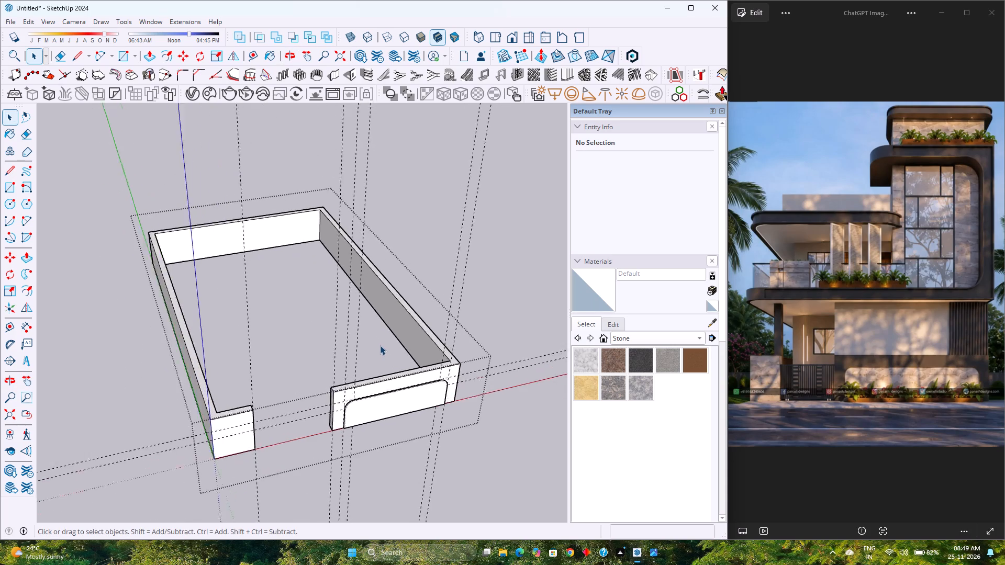
pyautogui.scroll(-2, 380, 345)
pyautogui.scroll(5, 380, 345)
pyautogui.moveTo(391, 389); pyautogui.dragTo(316, 284, button='middle')
pyautogui.scroll(5, 321, 347)
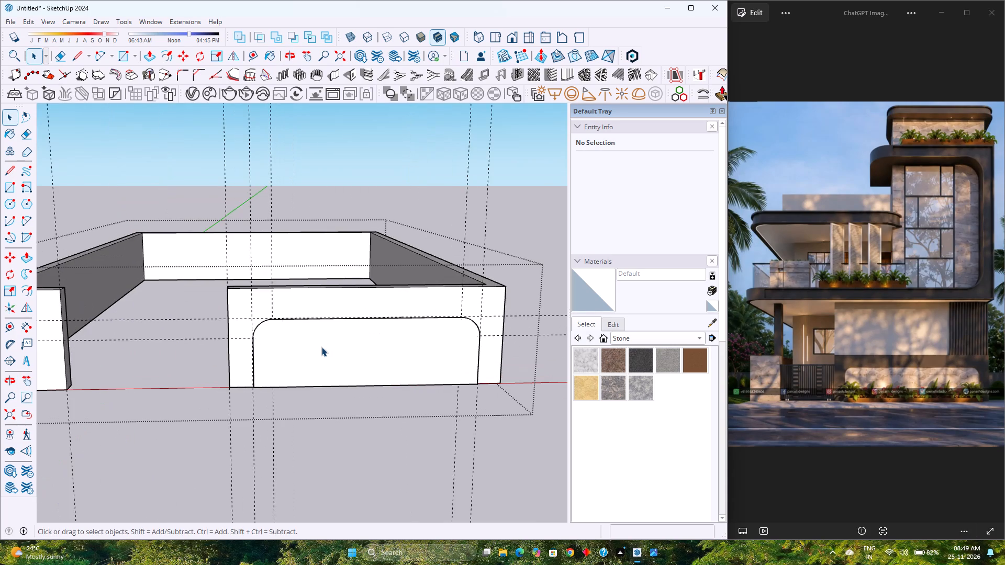
pyautogui.scroll(-4, 321, 345)
pyautogui.scroll(4, 321, 346)
pyautogui.scroll(-5, 321, 346)
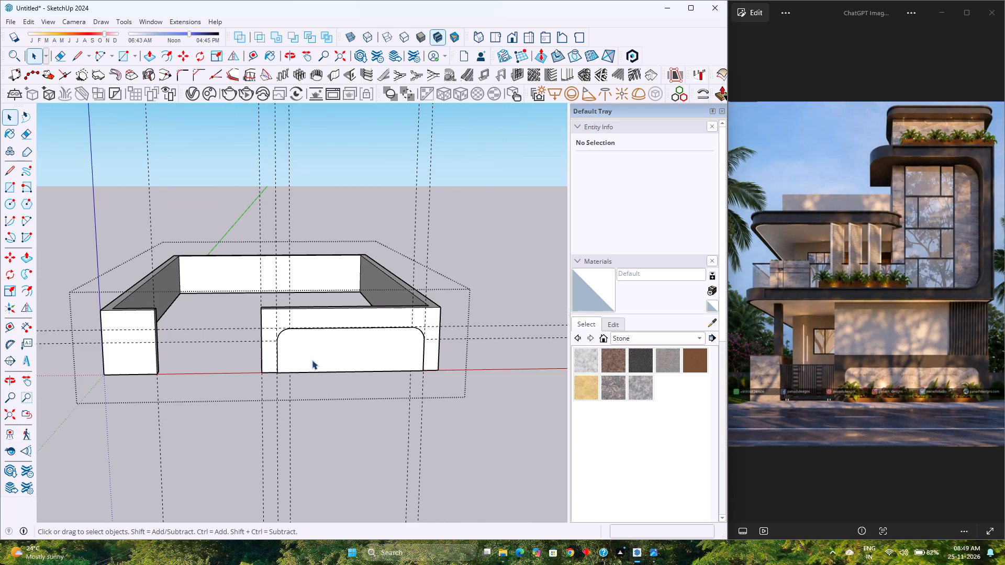
pyautogui.scroll(8, 336, 355)
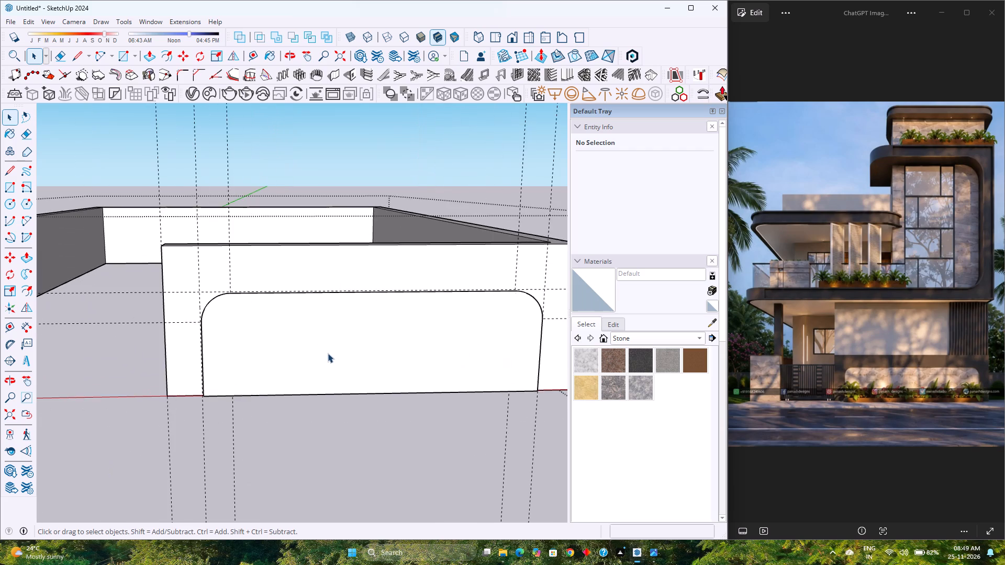
pyautogui.scroll(1, 328, 345)
pyautogui.scroll(-4, 328, 345)
pyautogui.scroll(4, 328, 345)
pyautogui.scroll(-4, 328, 345)
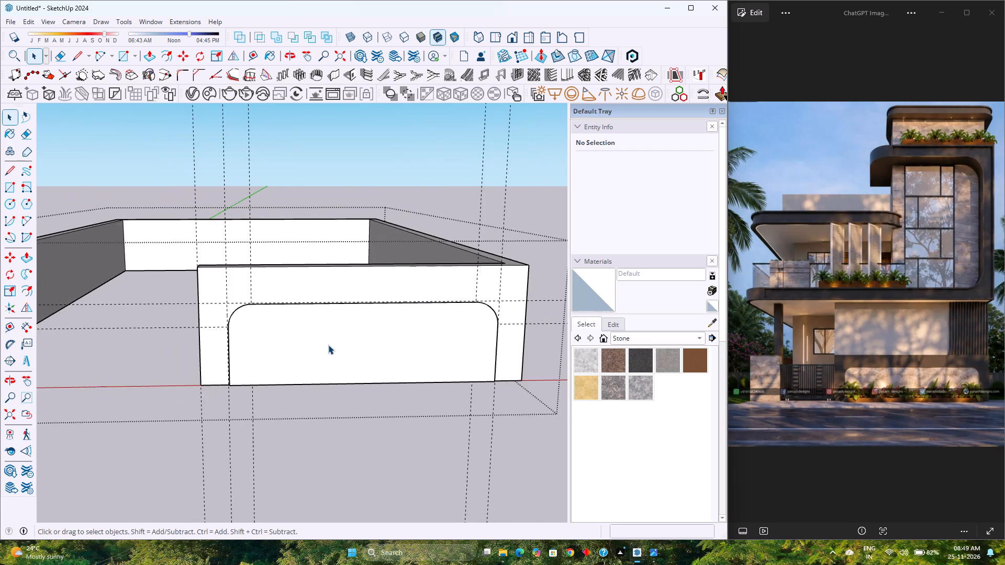
pyautogui.scroll(4, 328, 345)
# Hide the front wall's outer face around the round-cornered panel and the inner face behind it.
pyautogui.moveTo(329, 340); pyautogui.dragTo(479, 477, button='middle')
pyautogui.scroll(2, 250, 308)
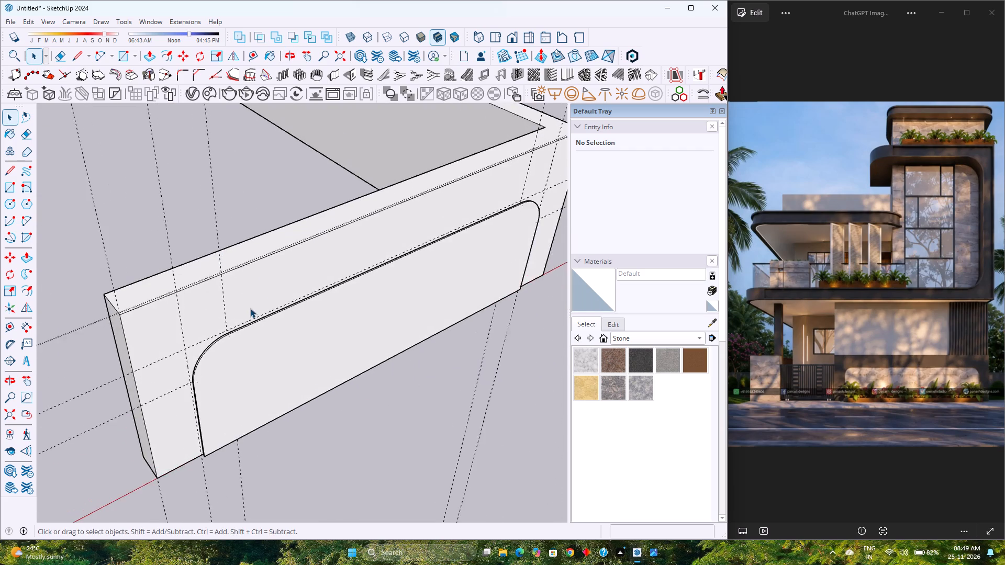
pyautogui.scroll(2, 250, 308)
pyautogui.click(251, 291)
pyautogui.click(251, 291)
pyautogui.scroll(3, 251, 291)
pyautogui.click(251, 291)
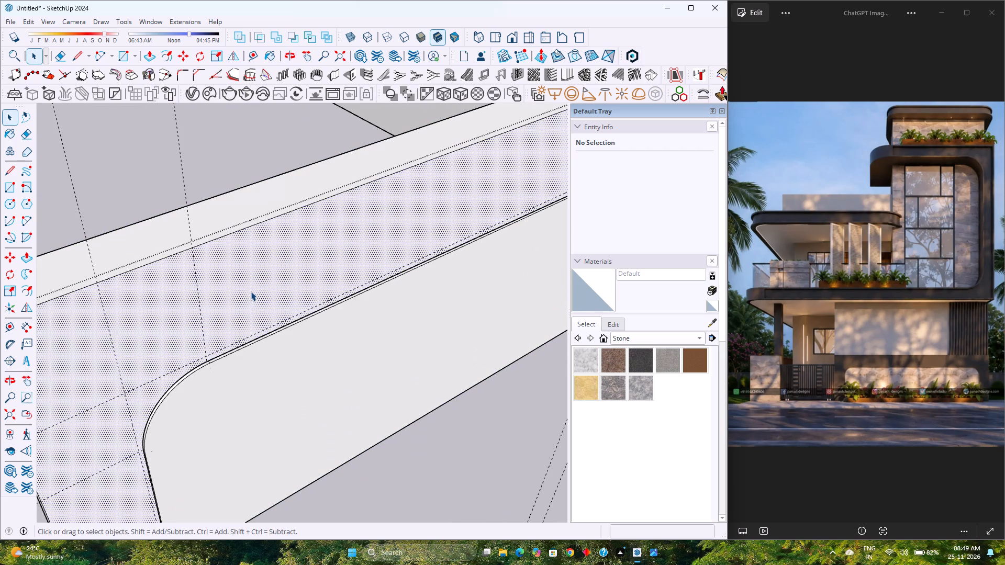
pyautogui.rightClick(251, 291)
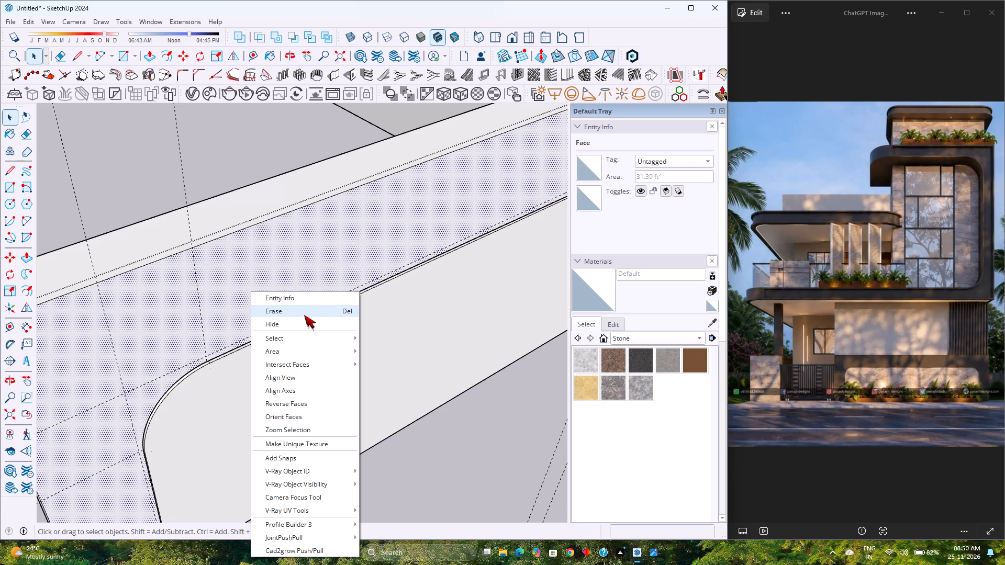
pyautogui.click(304, 324)
pyautogui.scroll(1, 276, 303)
pyautogui.moveTo(277, 306); pyautogui.dragTo(316, 298, button='middle')
pyautogui.click(288, 274)
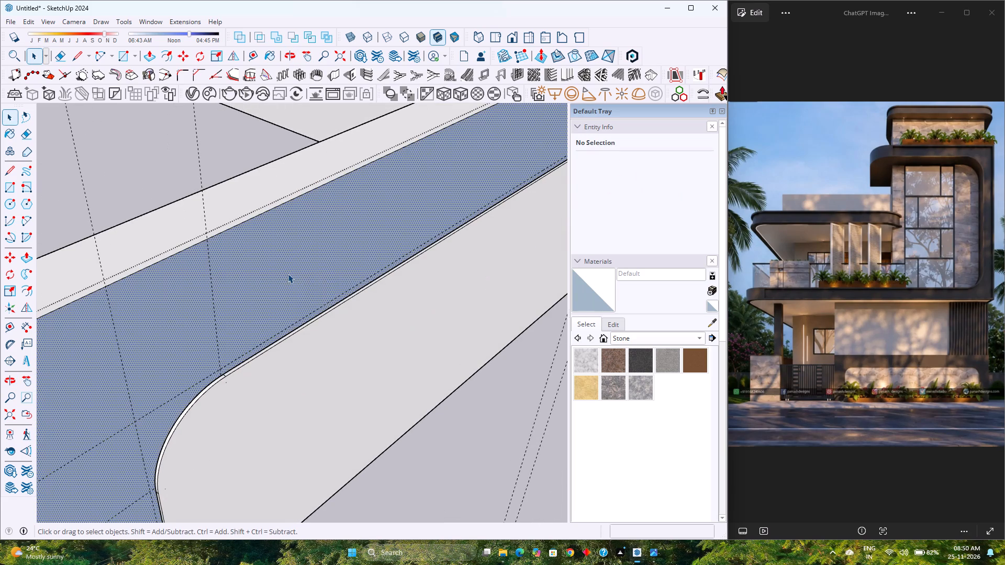
pyautogui.rightClick(288, 274)
pyautogui.click(307, 308)
# Examine the raised panel's hollow back and the border arcs at its gate-side corner from inside the wall.
pyautogui.scroll(-3, 284, 315)
pyautogui.scroll(1, 224, 321)
pyautogui.moveTo(209, 322); pyautogui.dragTo(267, 336, button='middle')
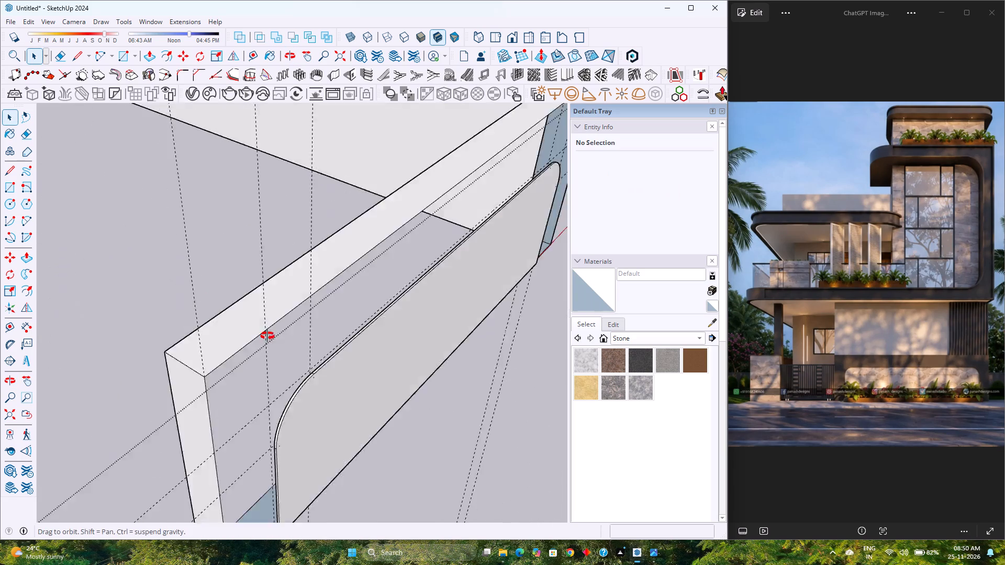
pyautogui.moveTo(267, 336); pyautogui.dragTo(477, 331, button='middle')
pyautogui.keyDown('shift'); pyautogui.moveTo(329, 296); pyautogui.dragTo(275, 368, button='middle'); pyautogui.keyUp('shift')
pyautogui.moveTo(264, 363); pyautogui.dragTo(286, 356, button='middle')
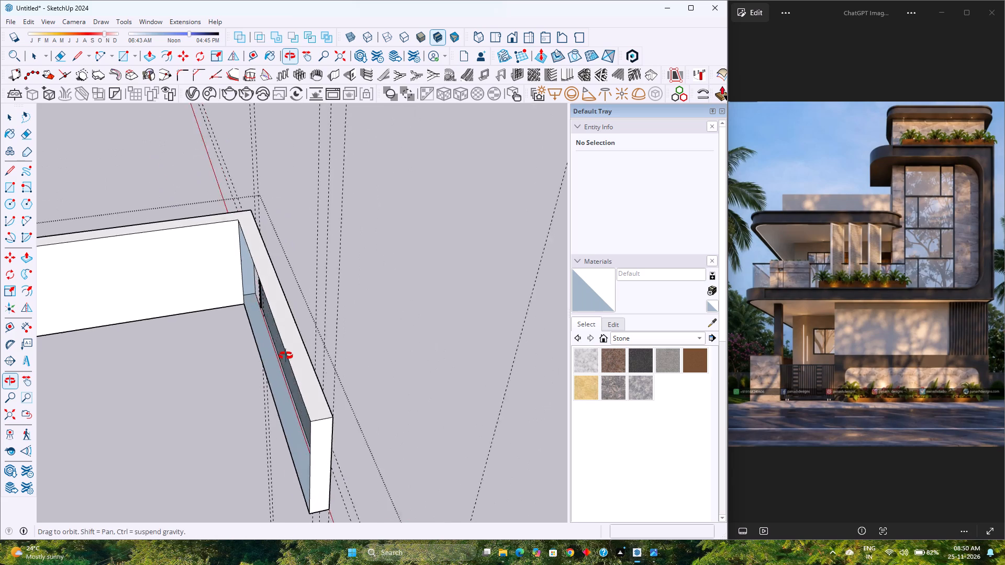
pyautogui.moveTo(286, 356); pyautogui.dragTo(422, 235, button='middle')
pyautogui.scroll(1, 415, 262)
pyautogui.scroll(14, 459, 296)
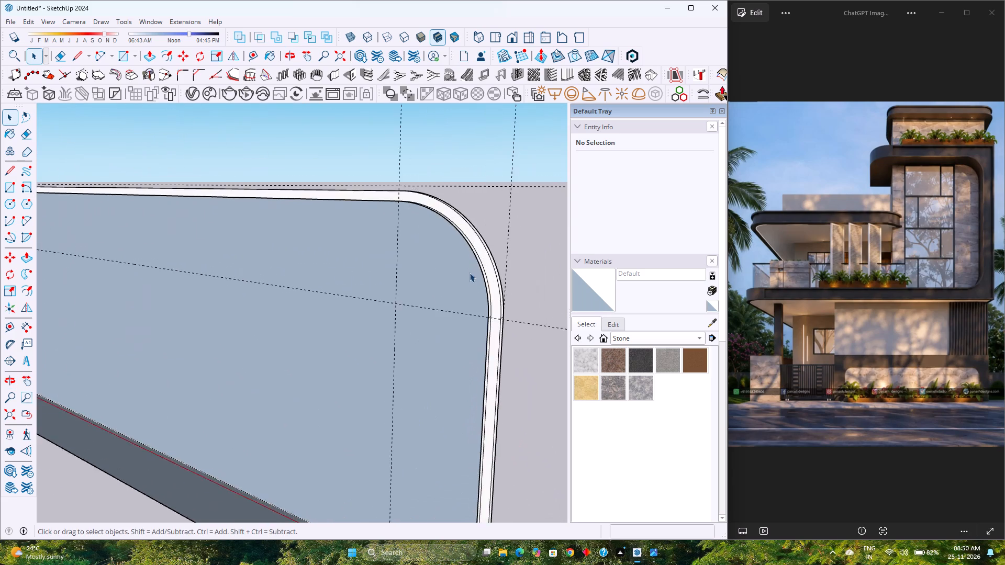
pyautogui.scroll(9, 470, 273)
pyautogui.scroll(3, 504, 248)
pyautogui.scroll(-1, 504, 247)
pyautogui.scroll(3, 504, 247)
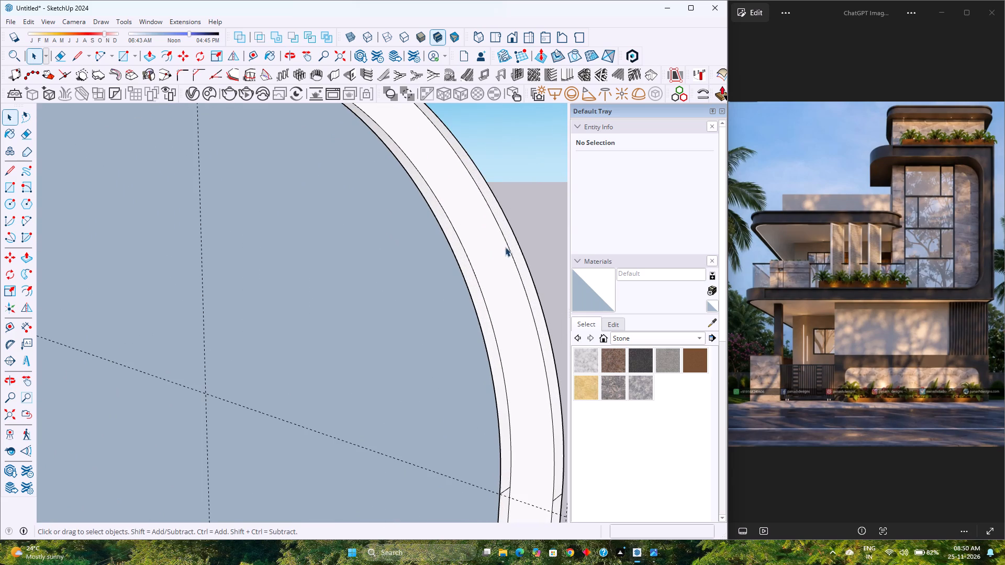
pyautogui.click(508, 245)
pyautogui.moveTo(475, 299); pyautogui.dragTo(416, 312, button='middle')
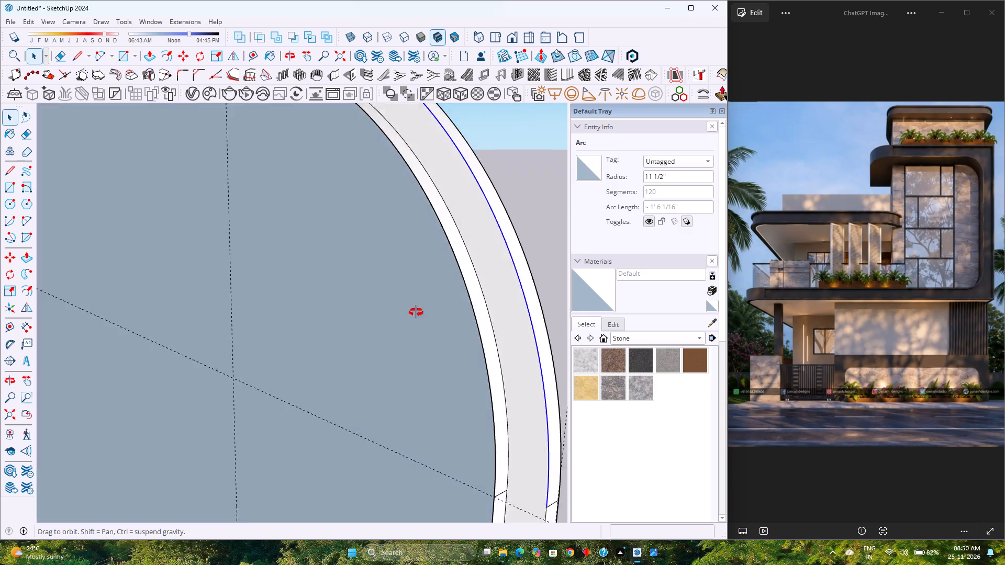
pyautogui.moveTo(416, 312); pyautogui.dragTo(516, 245, button='middle')
pyautogui.moveTo(517, 252); pyautogui.dragTo(370, 311, button='middle')
pyautogui.moveTo(362, 311); pyautogui.dragTo(337, 307, button='middle')
pyautogui.moveTo(336, 307); pyautogui.dragTo(352, 282, button='middle')
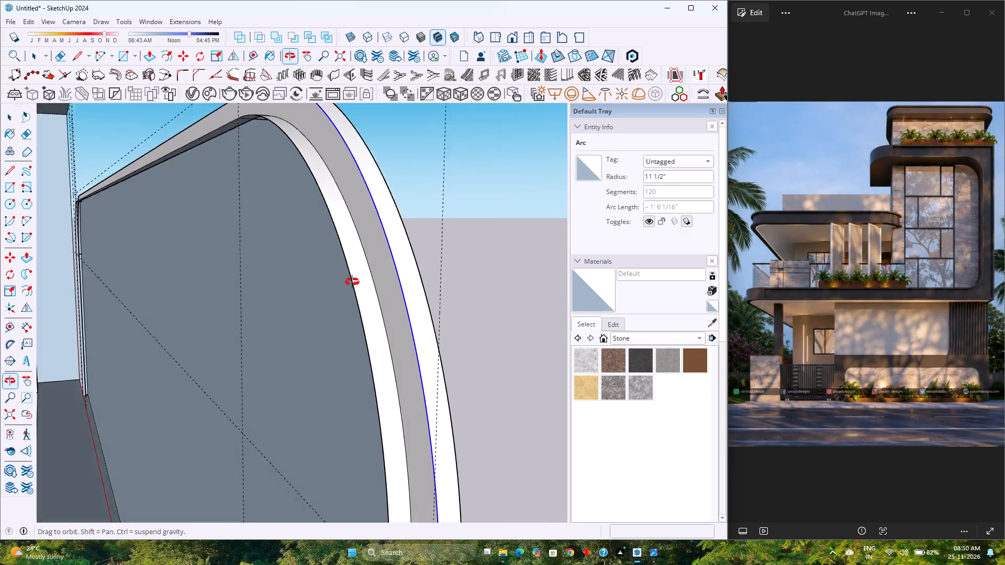
pyautogui.moveTo(352, 282); pyautogui.dragTo(404, 266, button='middle')
# Erase the short stray edge behind the panel, where the top edge meets the gate-side corner arc.
pyautogui.scroll(-10, 406, 270)
pyautogui.scroll(1, 404, 273)
pyautogui.scroll(-5, 404, 273)
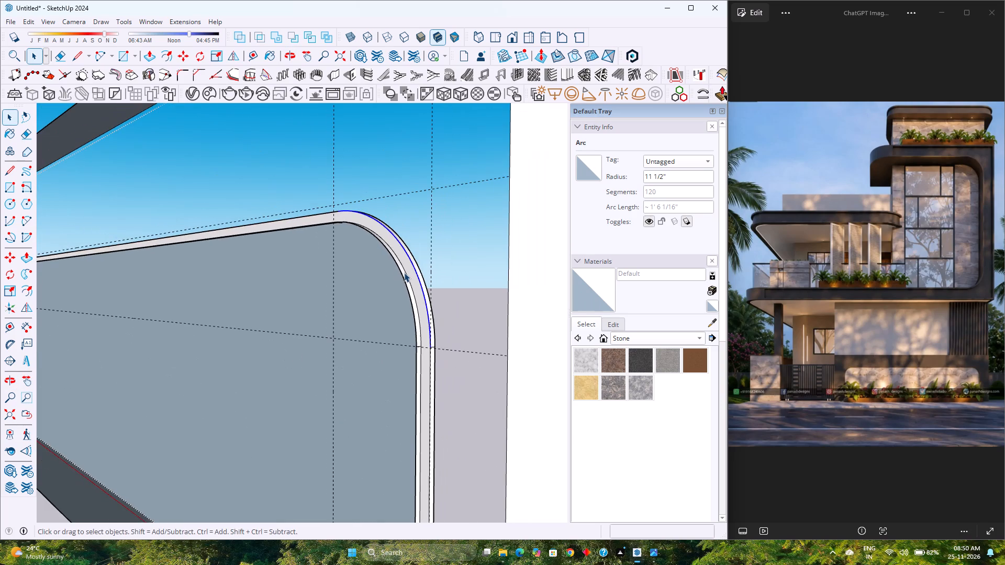
pyautogui.scroll(14, 351, 221)
pyautogui.moveTo(327, 230); pyautogui.dragTo(338, 199, button='middle')
pyautogui.middleClick(338, 198)
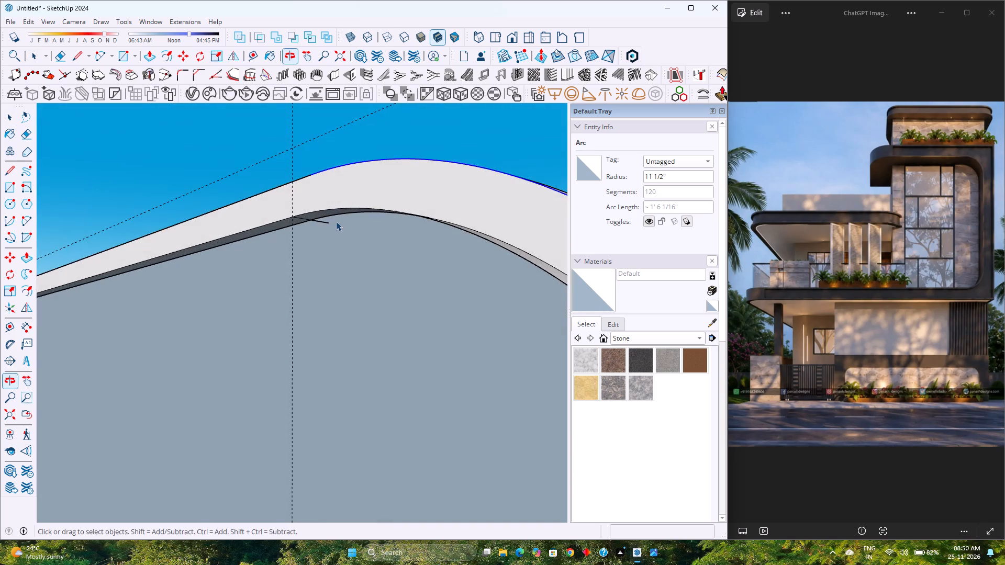
pyautogui.scroll(11, 335, 222)
pyautogui.moveTo(301, 217); pyautogui.dragTo(232, 205, button='middle')
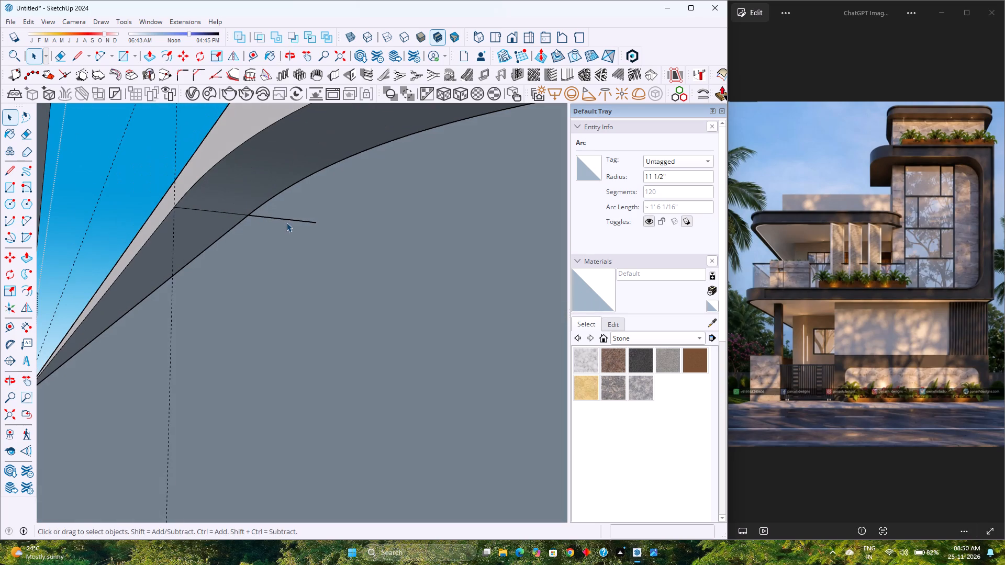
pyautogui.click(286, 219)
pyautogui.scroll(-4, 285, 220)
pyautogui.press('Delete')
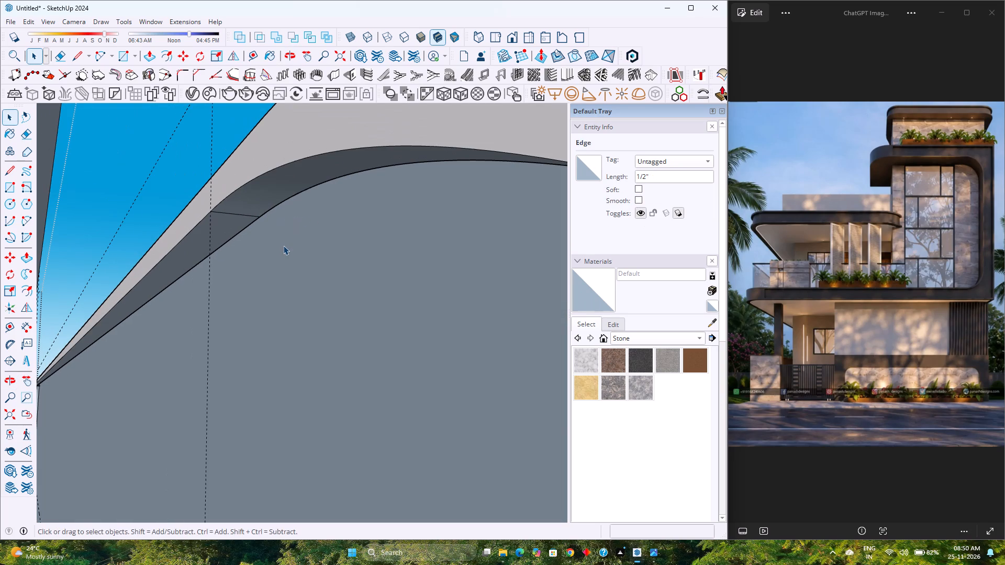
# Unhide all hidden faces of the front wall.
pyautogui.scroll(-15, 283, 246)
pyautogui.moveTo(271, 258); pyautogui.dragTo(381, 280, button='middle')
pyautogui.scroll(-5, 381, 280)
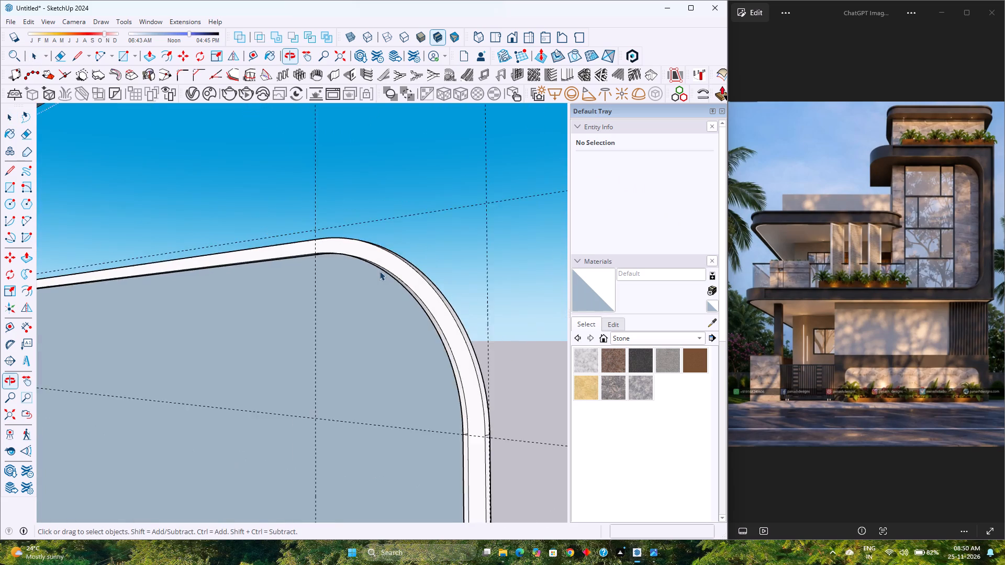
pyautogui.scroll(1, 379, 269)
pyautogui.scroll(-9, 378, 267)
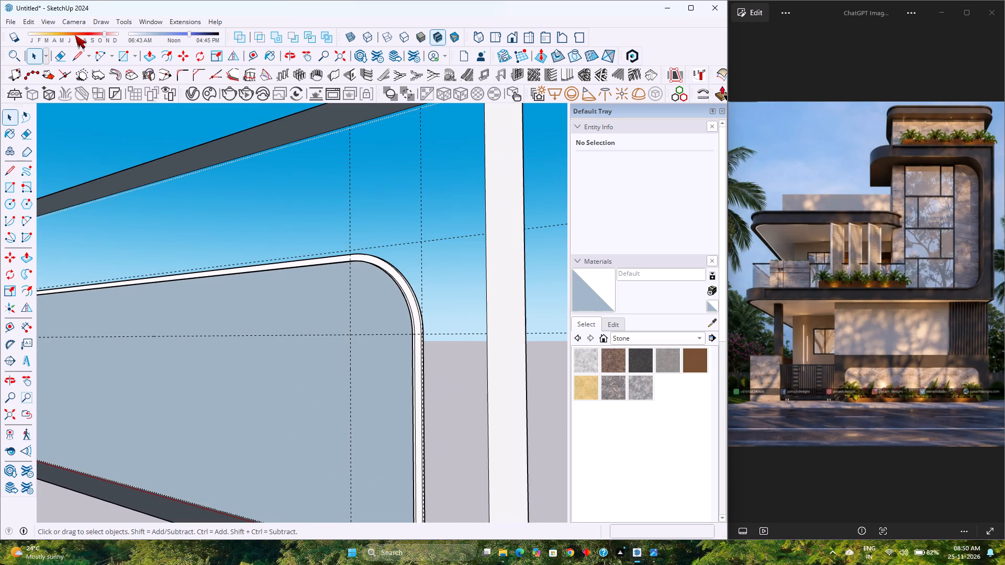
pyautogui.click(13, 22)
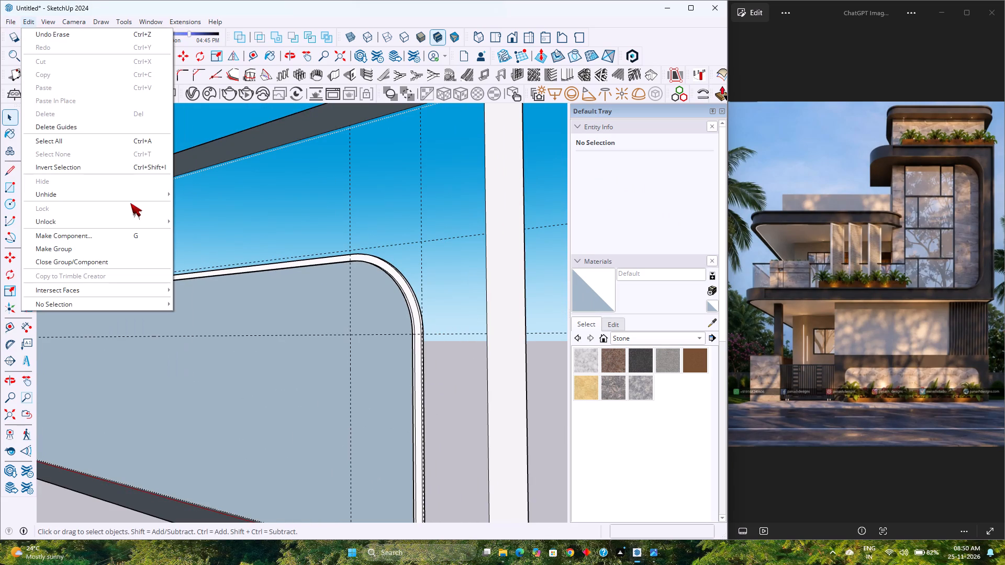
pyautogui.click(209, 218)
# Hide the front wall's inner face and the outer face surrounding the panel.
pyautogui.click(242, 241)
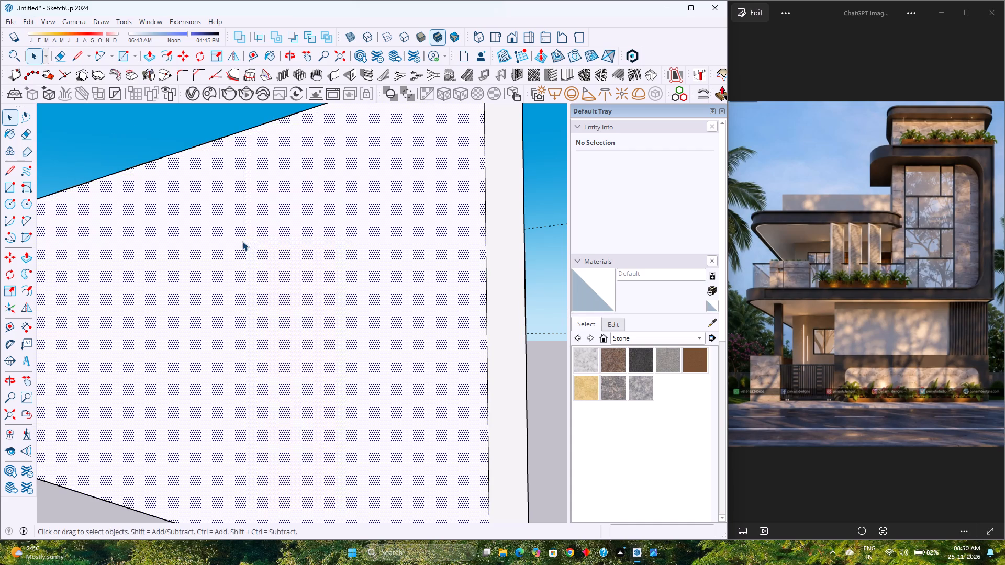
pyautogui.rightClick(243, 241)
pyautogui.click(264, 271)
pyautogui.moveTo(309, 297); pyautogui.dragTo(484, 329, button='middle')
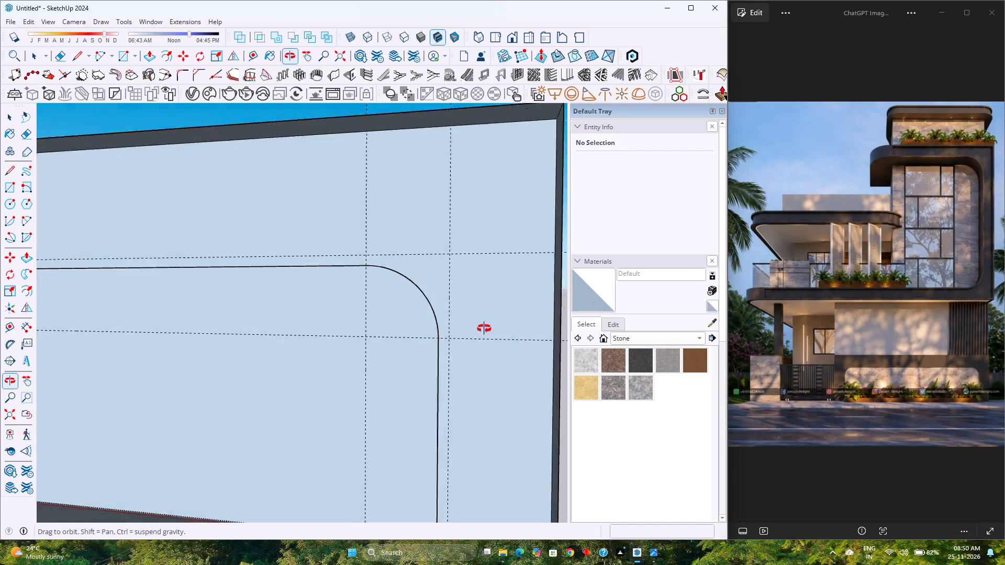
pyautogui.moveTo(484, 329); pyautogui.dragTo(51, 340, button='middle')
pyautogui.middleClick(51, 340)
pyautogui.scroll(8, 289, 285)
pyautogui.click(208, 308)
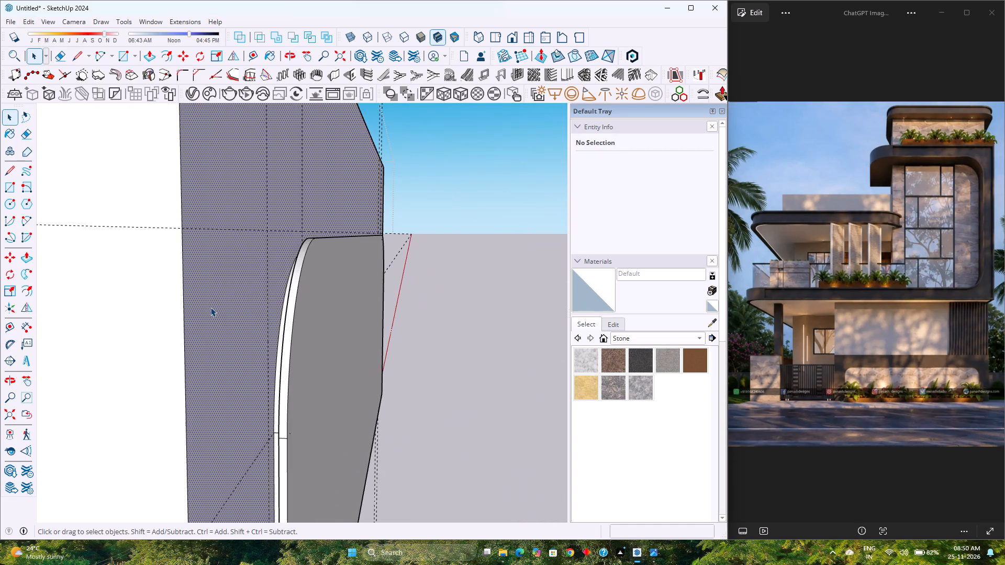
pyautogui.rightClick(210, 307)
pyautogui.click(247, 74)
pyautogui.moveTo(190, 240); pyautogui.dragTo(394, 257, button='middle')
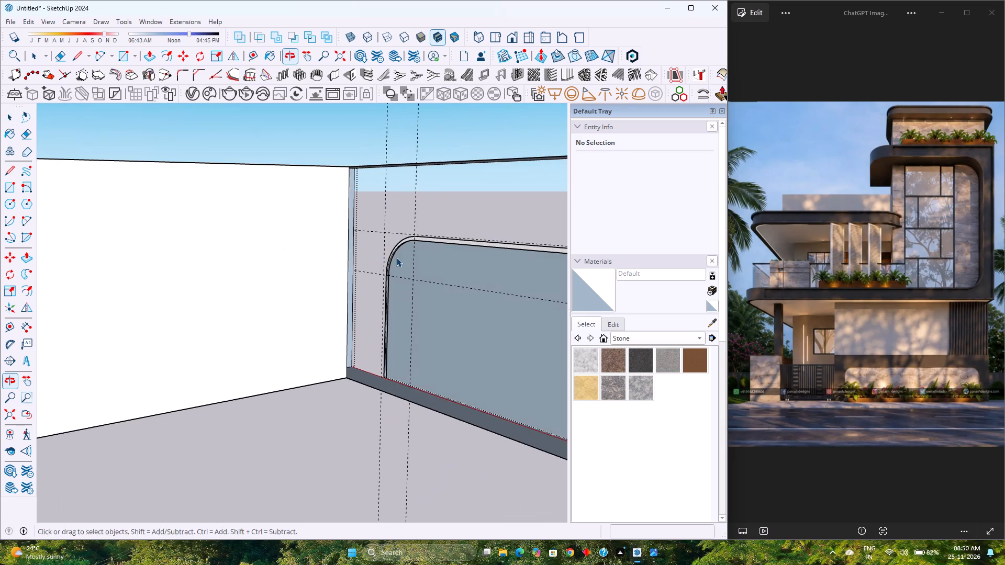
# Examine the raised panel's border from its rounded corner down to its base near the wall's free end.
pyautogui.scroll(3, 373, 258)
pyautogui.keyDown('shift'); pyautogui.moveTo(372, 249); pyautogui.dragTo(147, 220, button='middle'); pyautogui.keyUp('shift')
pyautogui.keyDown('shift'); pyautogui.moveTo(316, 307); pyautogui.dragTo(146, 268, button='middle'); pyautogui.keyUp('shift')
pyautogui.scroll(1, 144, 268)
pyautogui.moveTo(146, 268); pyautogui.dragTo(295, 284, button='middle')
pyautogui.scroll(-3, 299, 283)
pyautogui.keyDown('shift'); pyautogui.moveTo(303, 282); pyautogui.dragTo(13, 276, button='middle'); pyautogui.keyUp('shift')
pyautogui.scroll(-3, 180, 290)
pyautogui.keyDown('shift'); pyautogui.moveTo(238, 296); pyautogui.dragTo(99, 295, button='middle'); pyautogui.keyUp('shift')
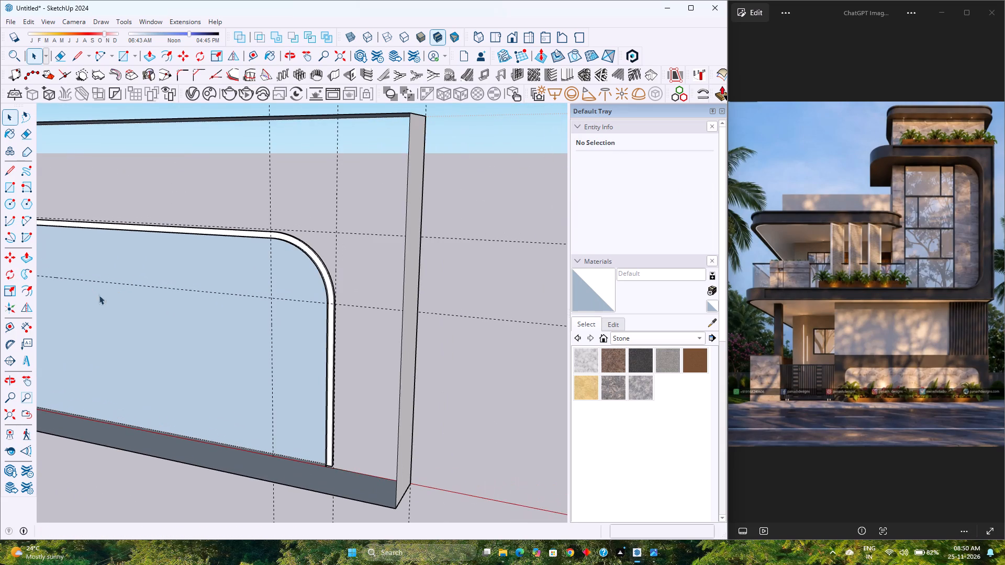
pyautogui.scroll(5, 327, 435)
pyautogui.scroll(7, 332, 478)
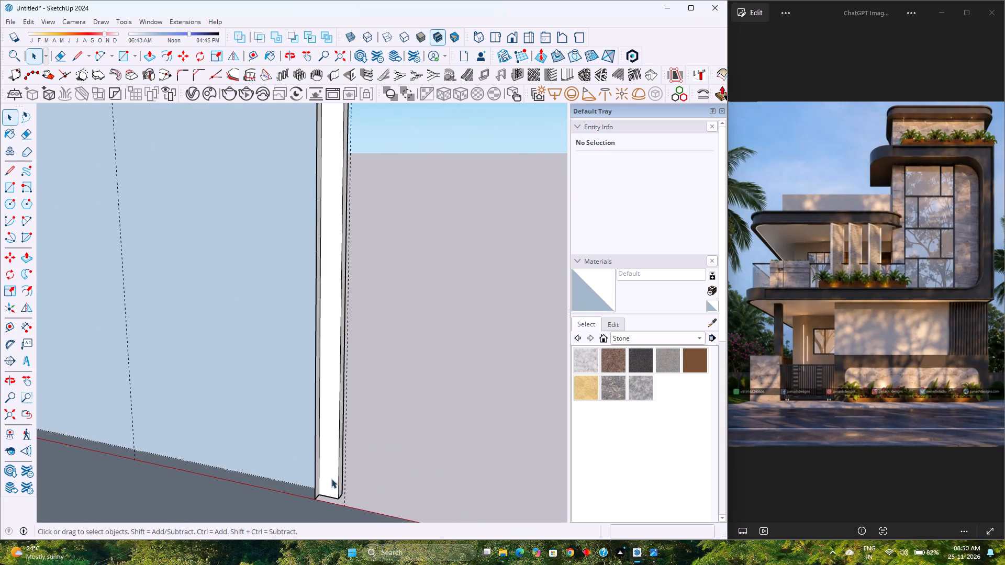
pyautogui.scroll(2, 331, 479)
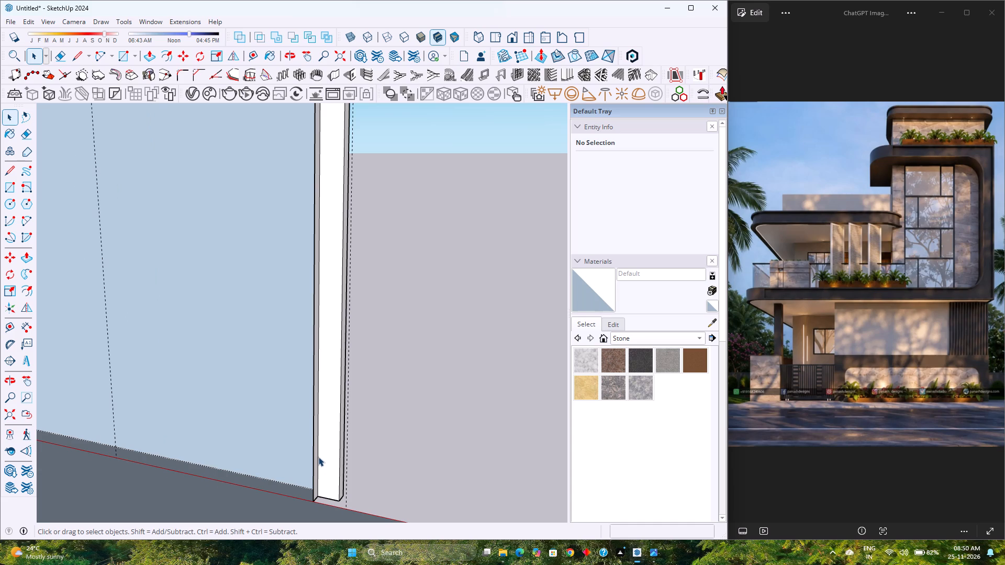
pyautogui.scroll(1, 318, 457)
pyautogui.scroll(-2, 318, 457)
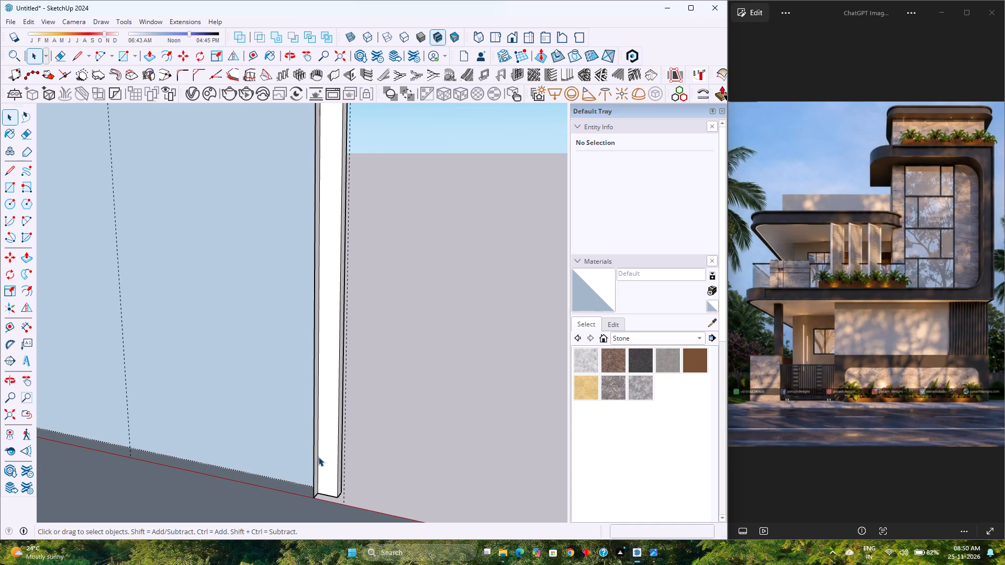
pyautogui.scroll(2, 318, 457)
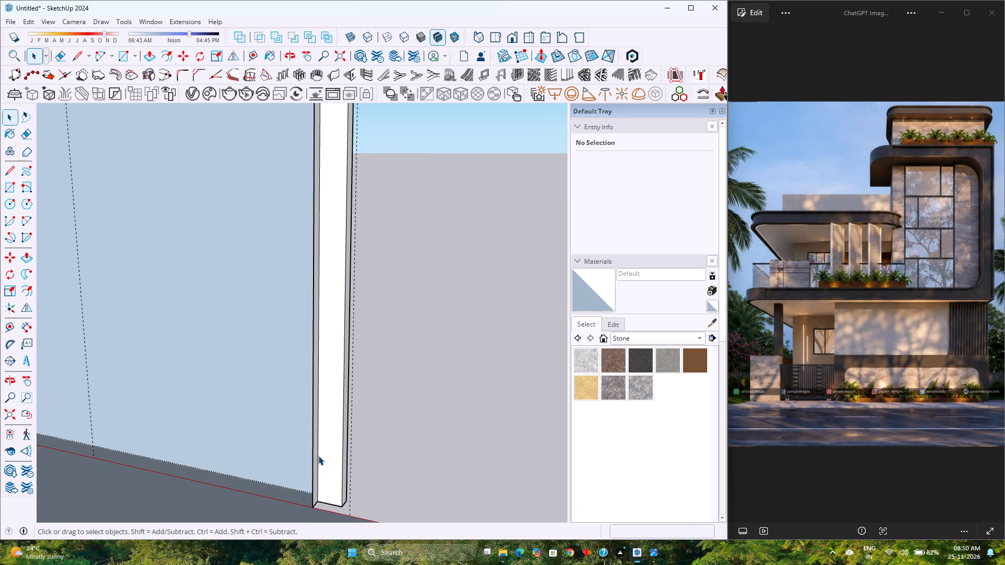
pyautogui.scroll(-10, 318, 455)
pyautogui.scroll(3, 318, 457)
pyautogui.scroll(-3, 318, 457)
pyautogui.scroll(2, 318, 457)
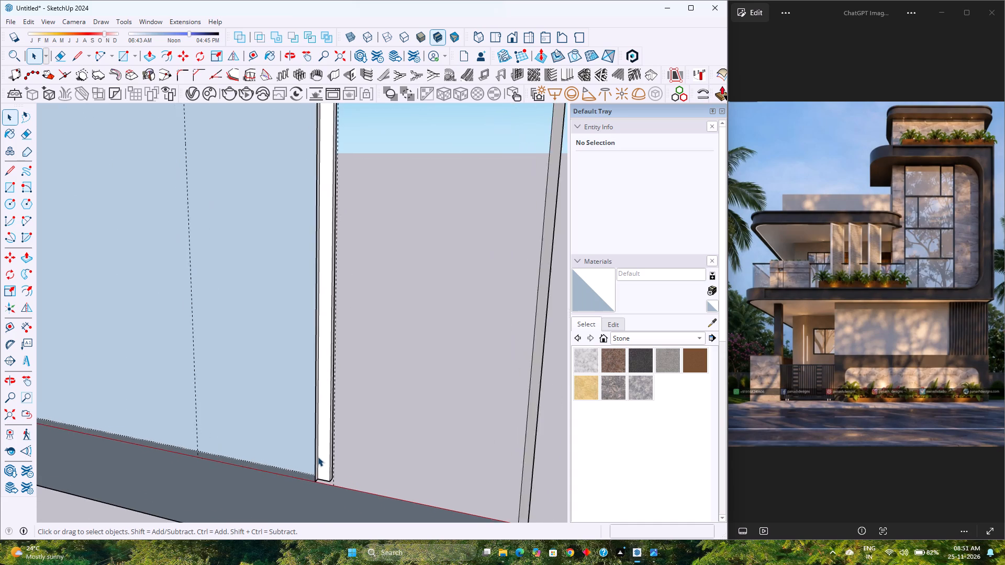
pyautogui.scroll(-3, 318, 457)
pyautogui.scroll(4, 318, 457)
pyautogui.scroll(-5, 317, 457)
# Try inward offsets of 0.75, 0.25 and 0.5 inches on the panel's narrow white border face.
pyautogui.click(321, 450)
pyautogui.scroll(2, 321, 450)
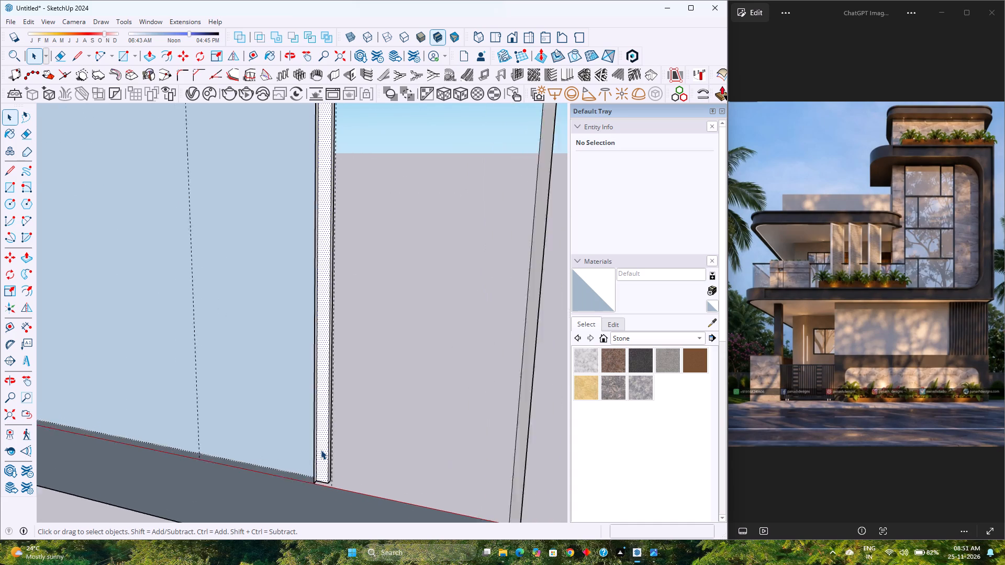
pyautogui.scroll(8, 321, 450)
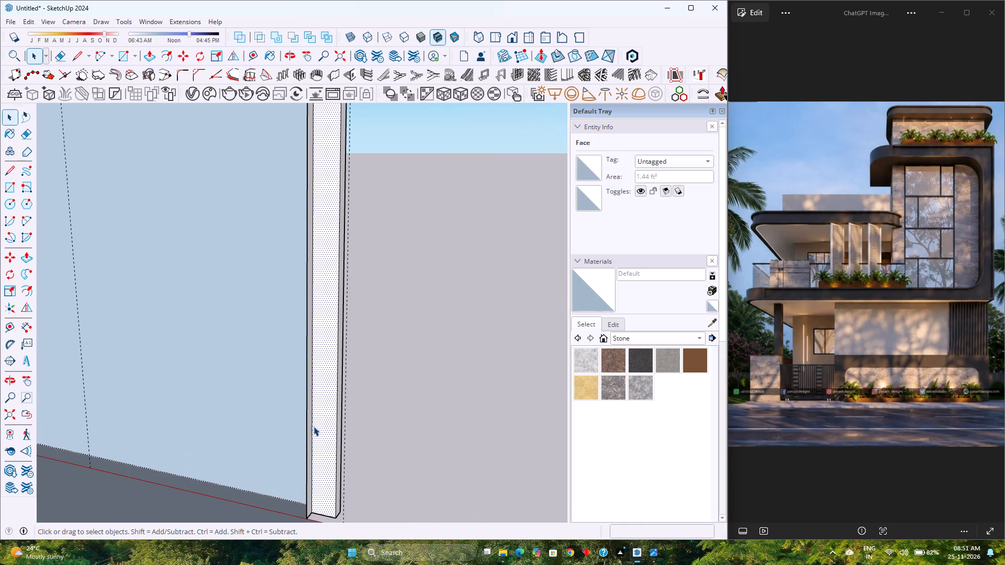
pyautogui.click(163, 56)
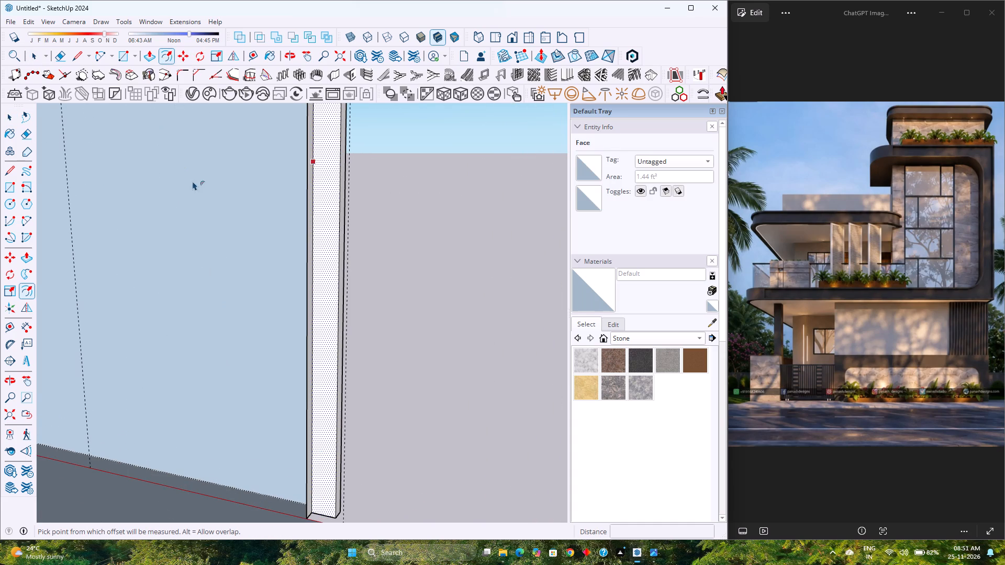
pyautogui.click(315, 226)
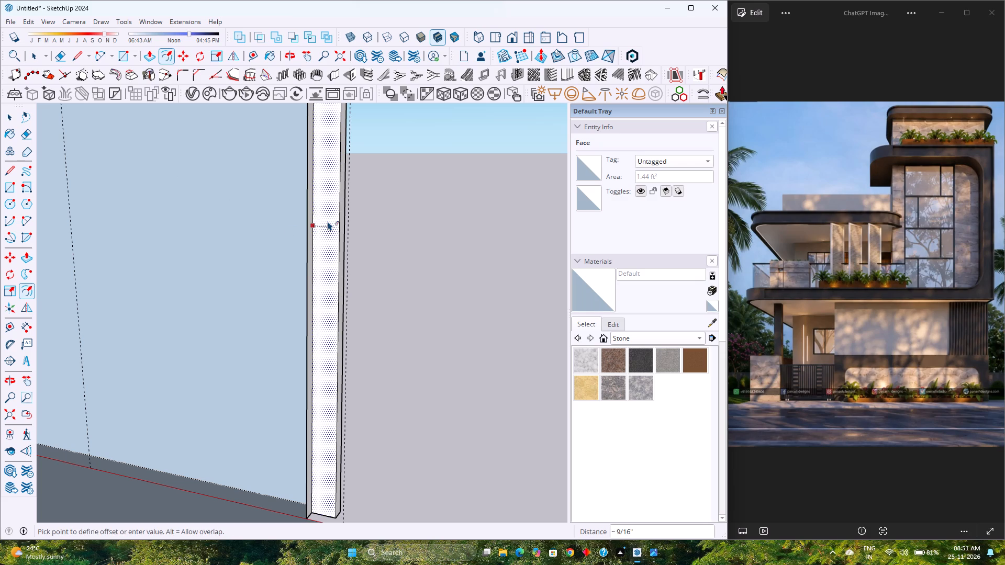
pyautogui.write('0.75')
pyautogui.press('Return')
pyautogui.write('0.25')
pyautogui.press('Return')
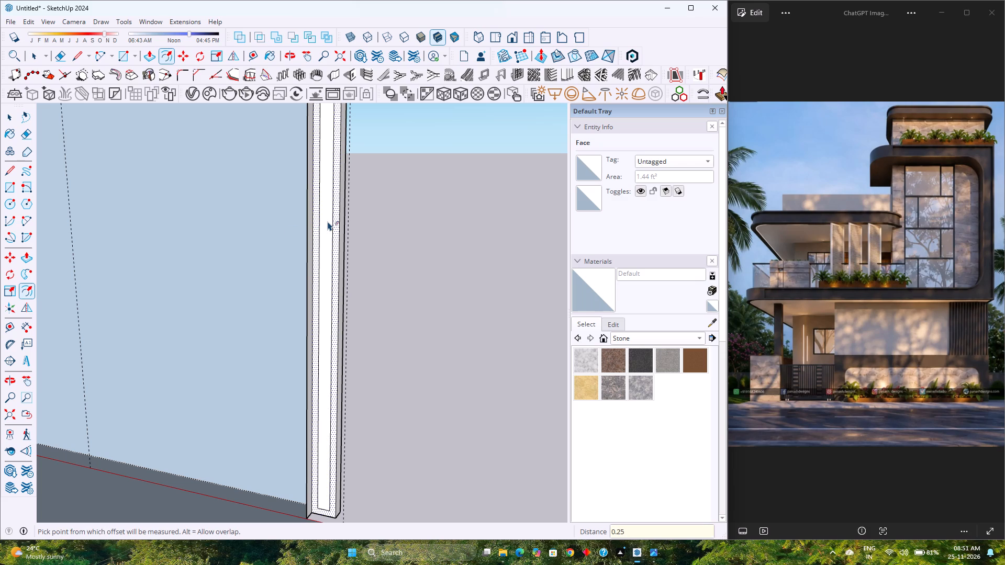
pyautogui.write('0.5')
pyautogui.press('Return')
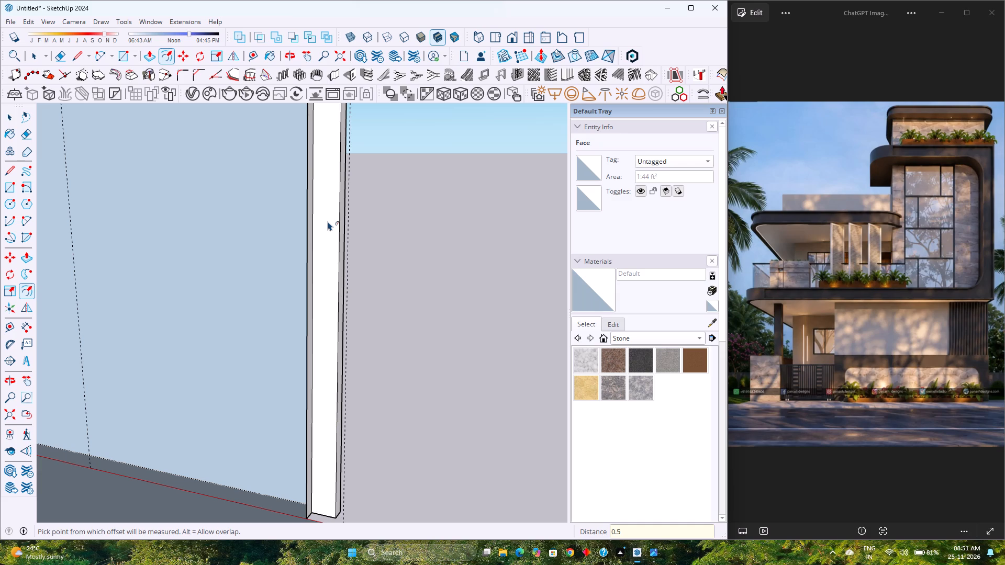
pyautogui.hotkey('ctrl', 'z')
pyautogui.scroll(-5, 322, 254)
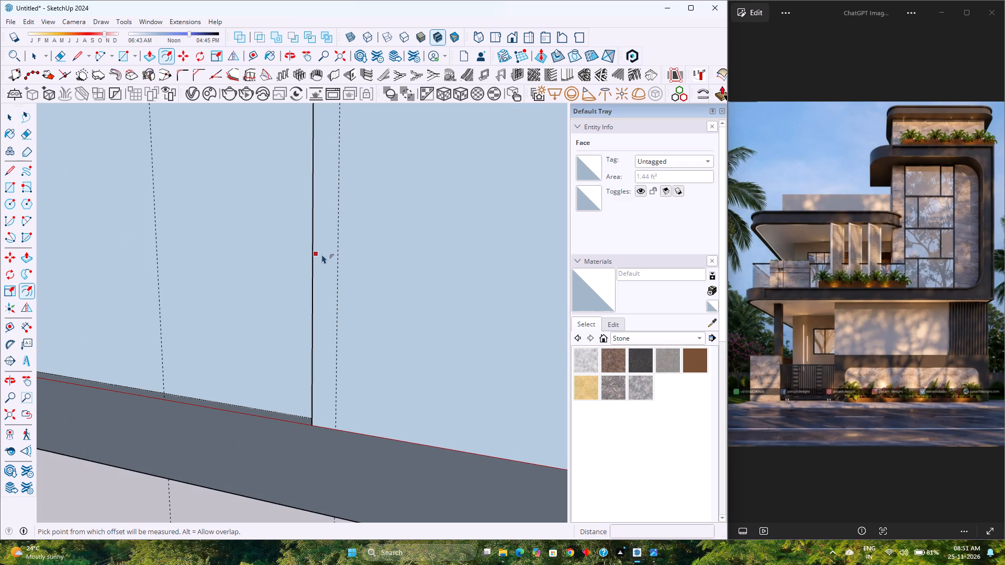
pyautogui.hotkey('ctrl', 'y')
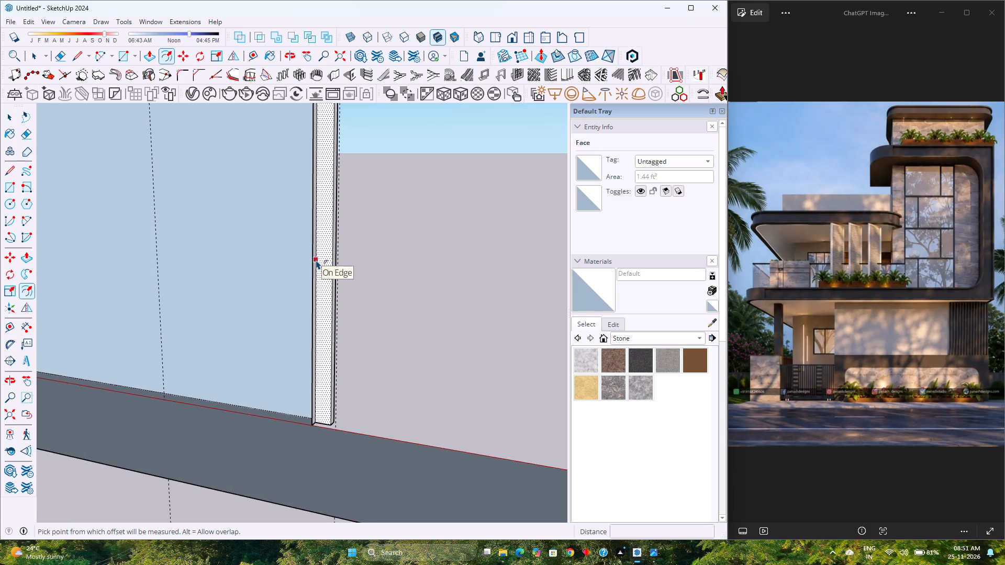
# Offset the outline of the panel's narrow white border face inward by 0.4 inches.
pyautogui.click(316, 260)
pyautogui.scroll(4, 323, 254)
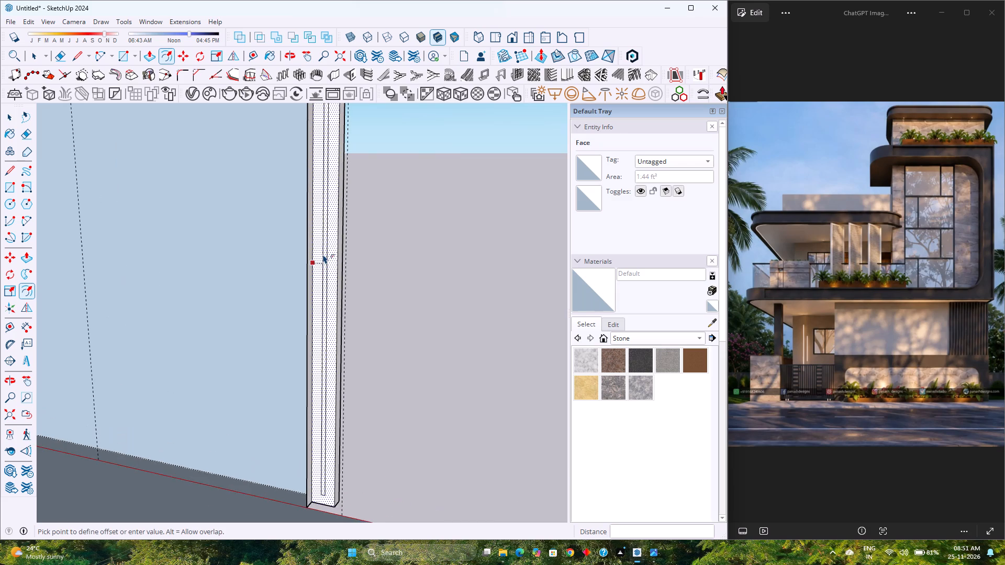
pyautogui.scroll(3, 323, 254)
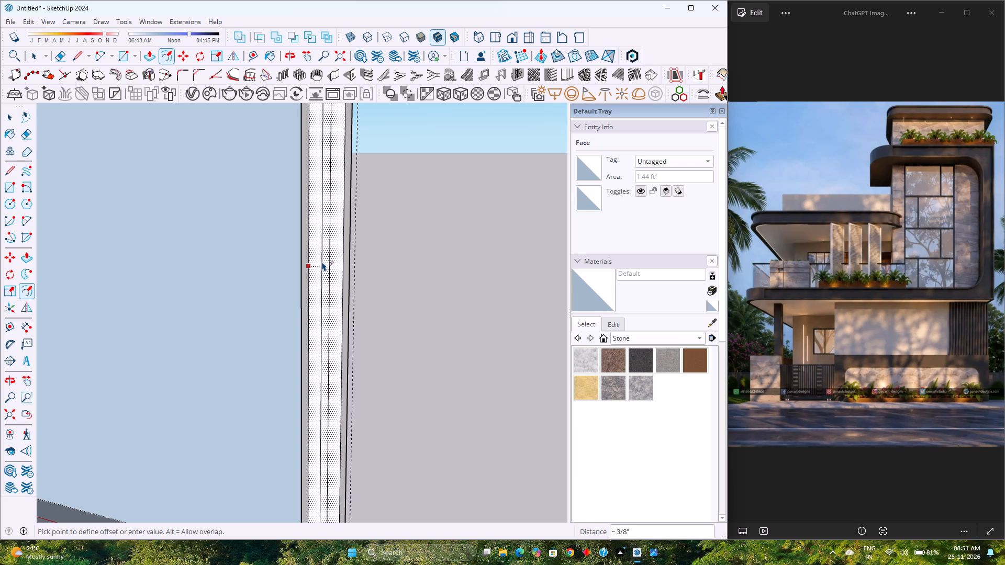
pyautogui.write('0.5')
pyautogui.press('Return')
pyautogui.write('0.5')
pyautogui.press('Down')
pyautogui.press('BackSpace')
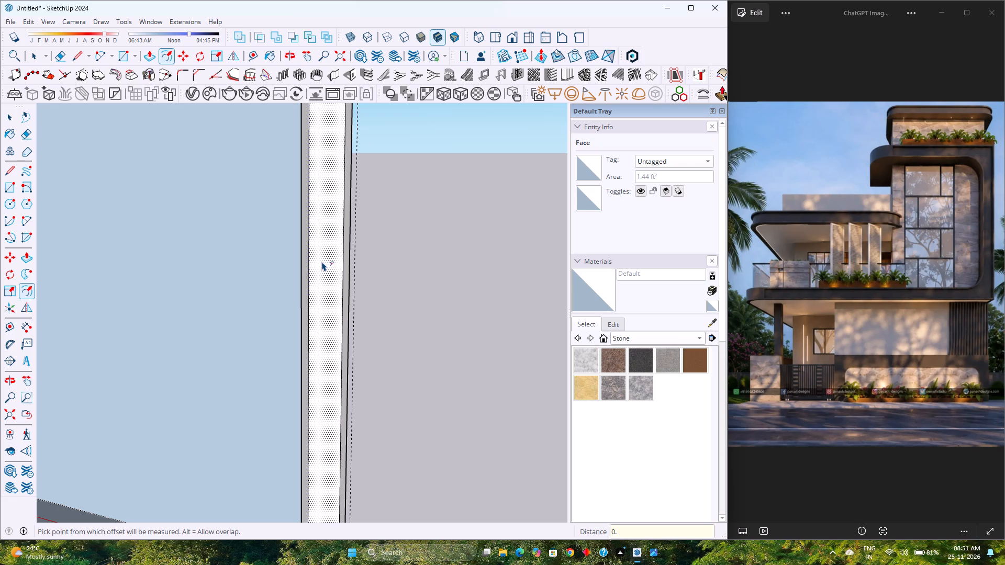
pyautogui.press('3')
pyautogui.press('Return')
pyautogui.write('0.4')
pyautogui.press('Return')
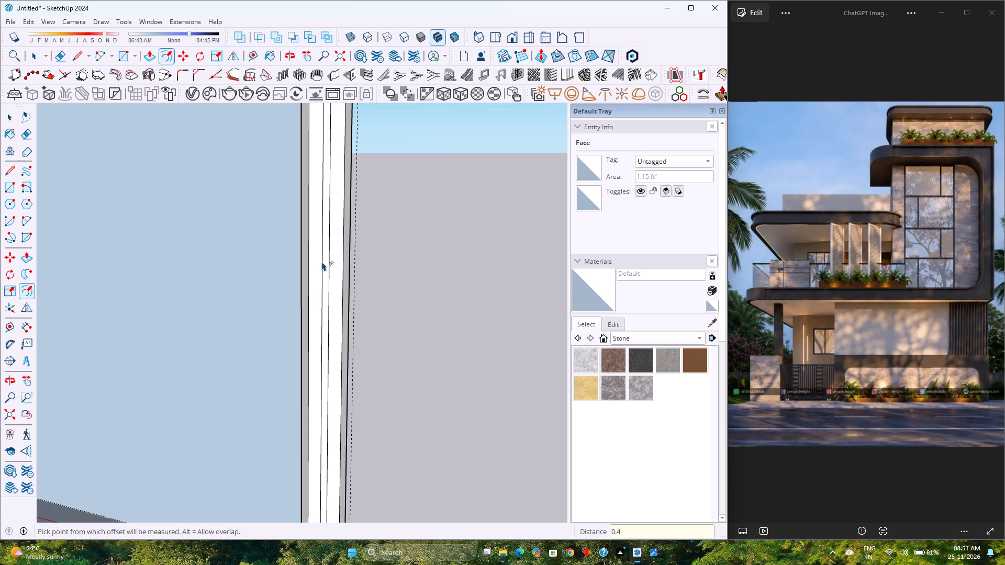
pyautogui.press('space')
# Copy the thin inner strip of the border face 8 inches along the green axis.
pyautogui.scroll(-7, 316, 265)
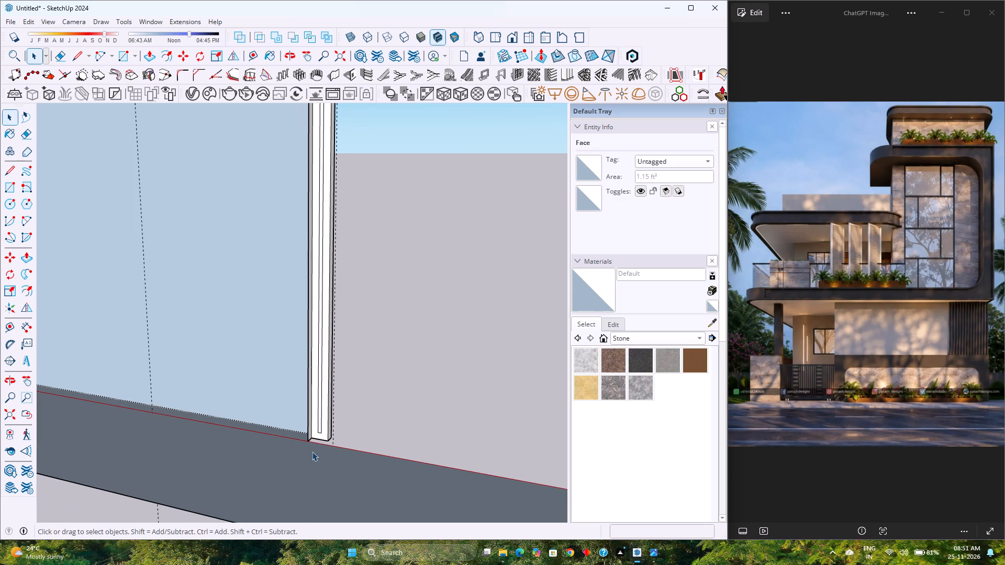
pyautogui.scroll(13, 312, 451)
pyautogui.click(338, 405)
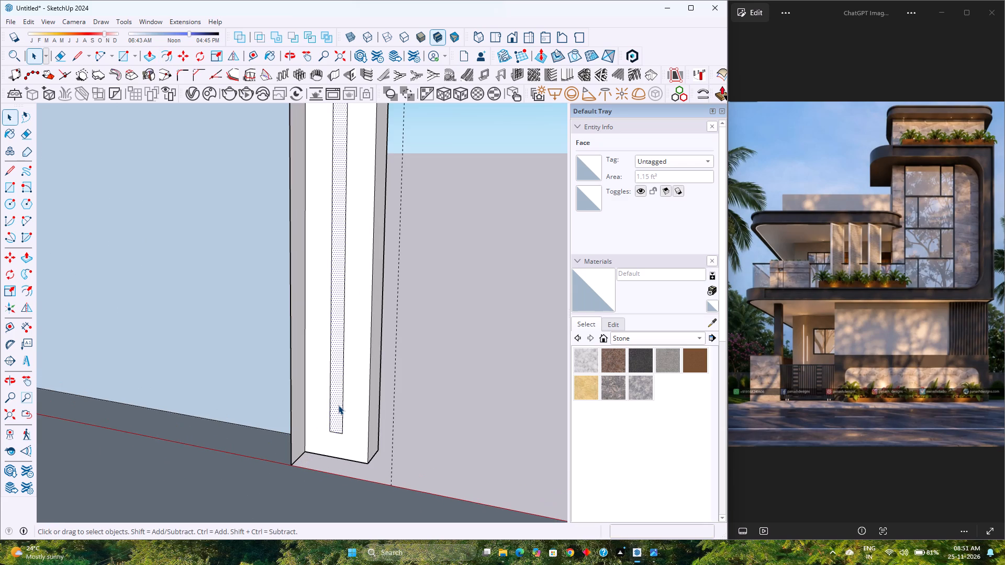
pyautogui.press('m')
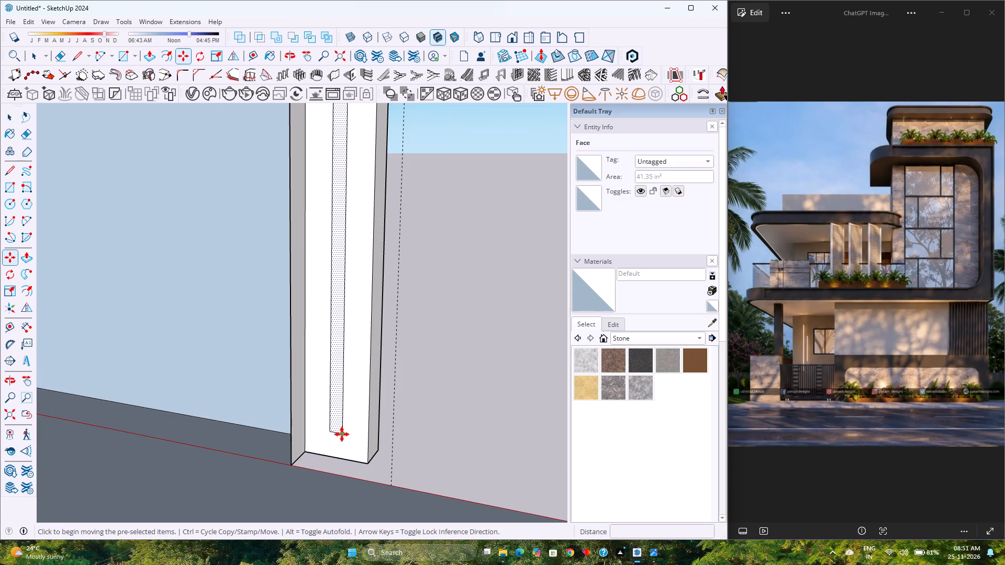
pyautogui.click(342, 434)
pyautogui.scroll(-9, 342, 434)
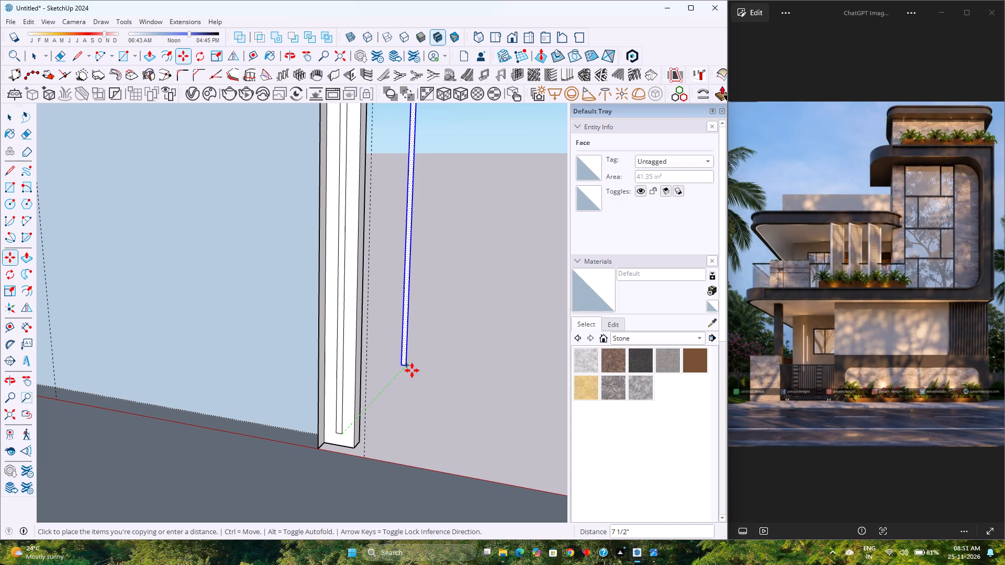
pyautogui.press('Left')
pyautogui.press('8')
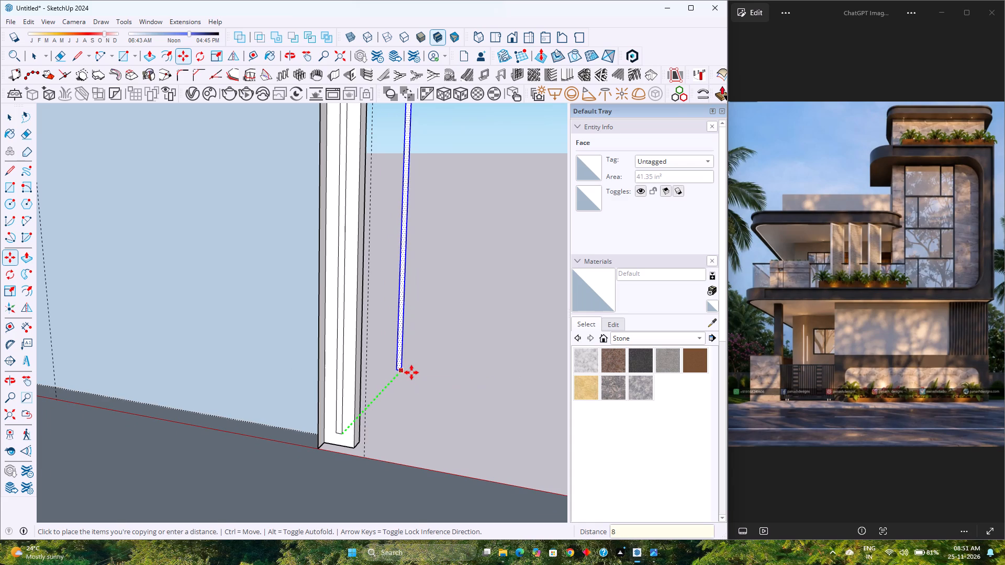
pyautogui.press('Return')
# Make the copied thin strip a group.
pyautogui.rightClick(407, 356)
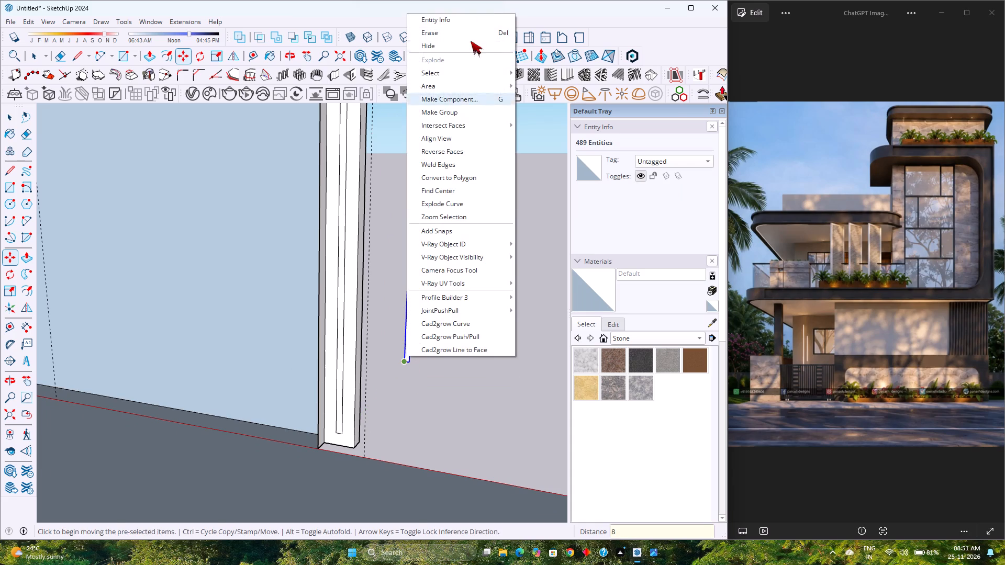
pyautogui.click(465, 110)
pyautogui.press('space')
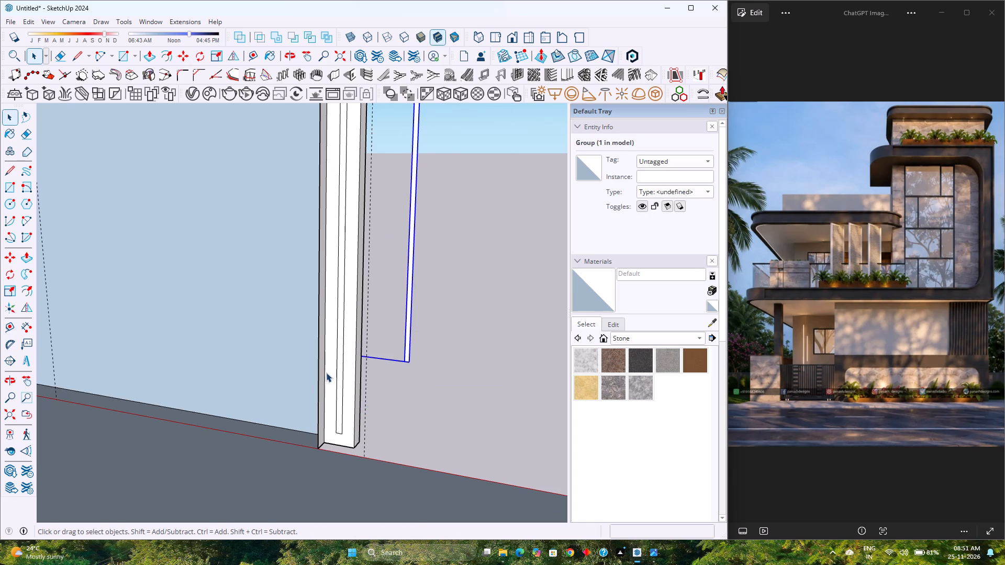
# Recess the original thin strip 0.25 inches into the border with Push/Pull and inspect the resulting groove.
pyautogui.scroll(3, 325, 375)
pyautogui.click(347, 356)
pyautogui.press('p')
pyautogui.click(347, 356)
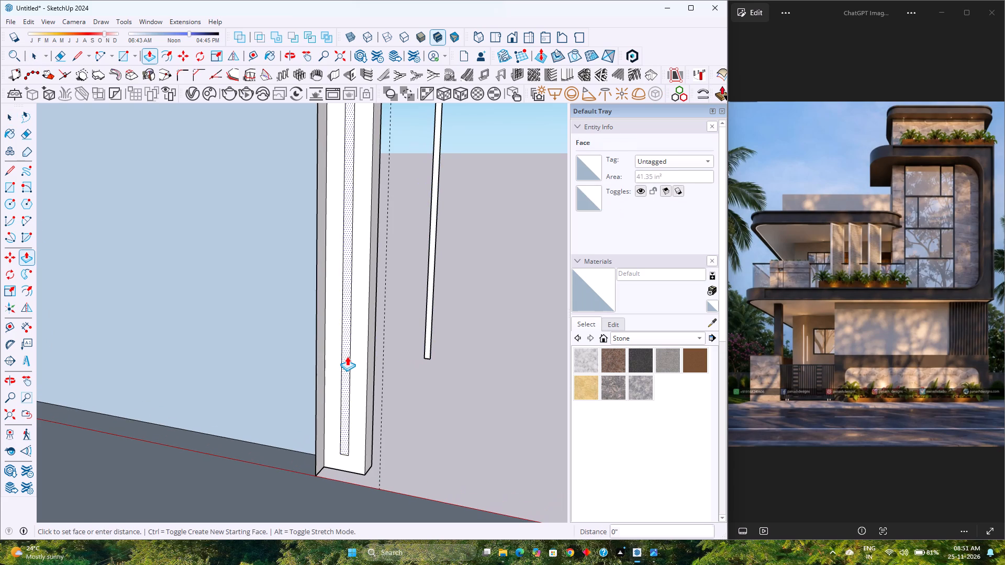
pyautogui.write('0.2')
pyautogui.press('5')
pyautogui.press('Return')
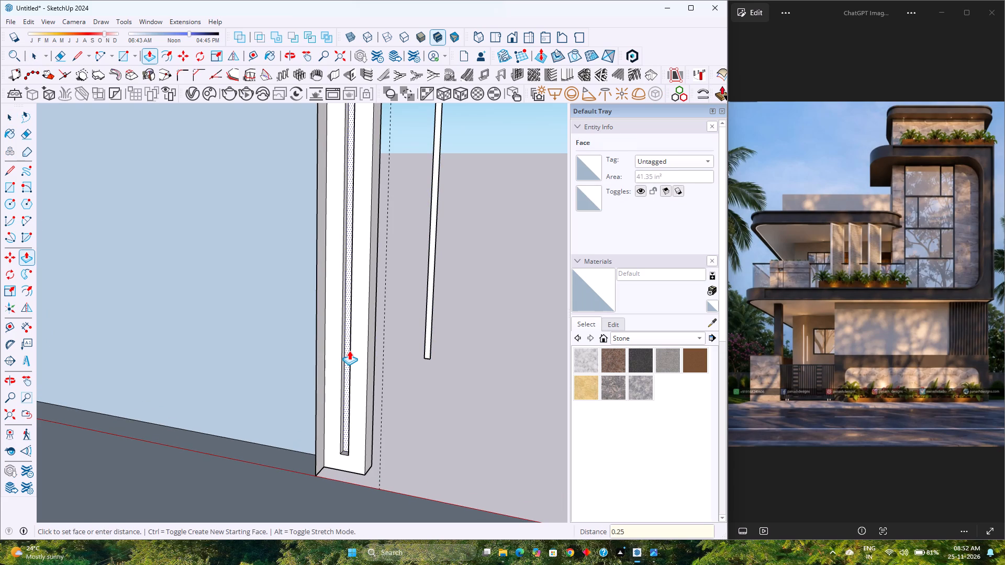
pyautogui.scroll(4, 328, 478)
pyautogui.moveTo(359, 443); pyautogui.dragTo(266, 462, button='middle')
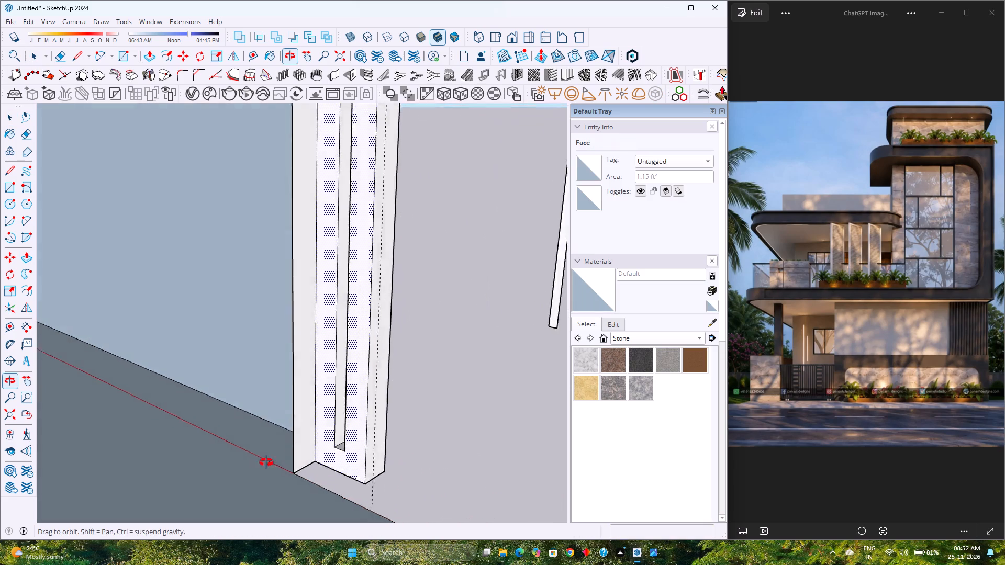
pyautogui.moveTo(266, 462); pyautogui.dragTo(393, 502, button='middle')
pyautogui.moveTo(409, 385); pyautogui.dragTo(334, 354, button='middle')
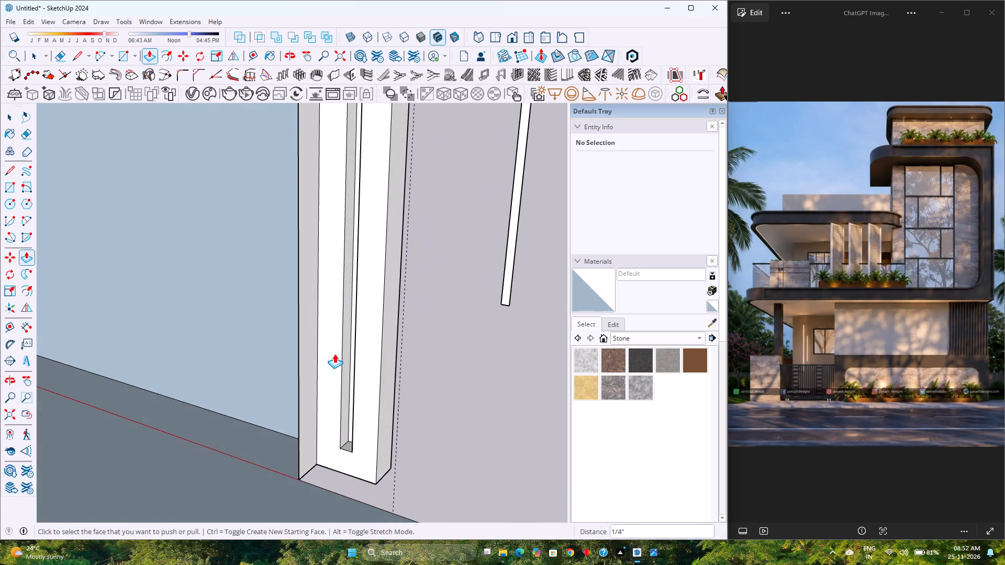
pyautogui.press('space')
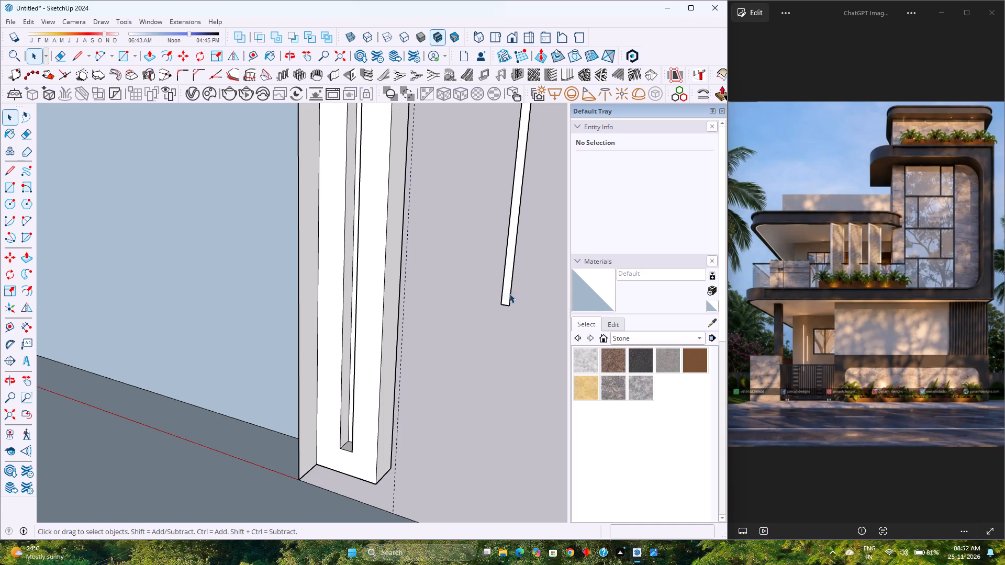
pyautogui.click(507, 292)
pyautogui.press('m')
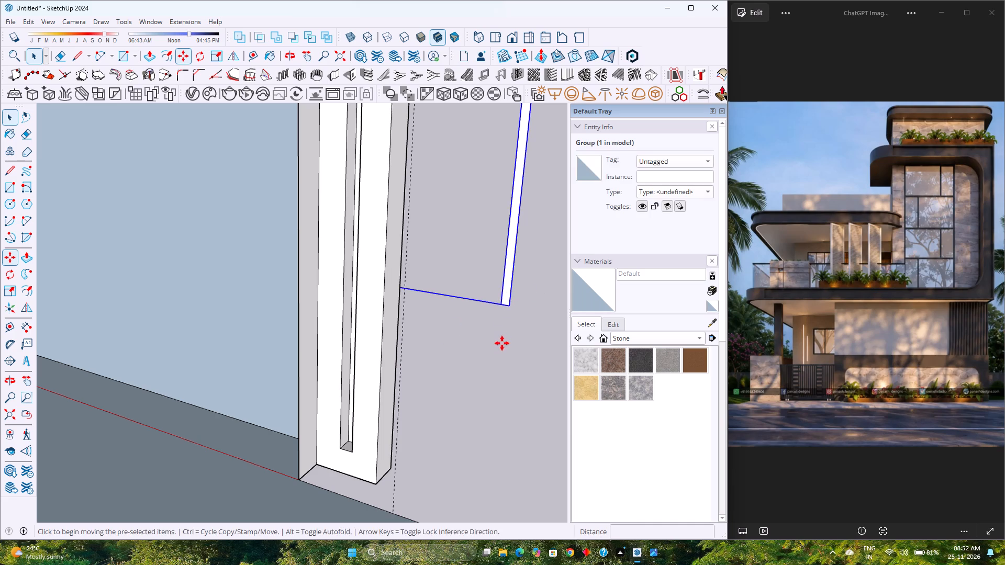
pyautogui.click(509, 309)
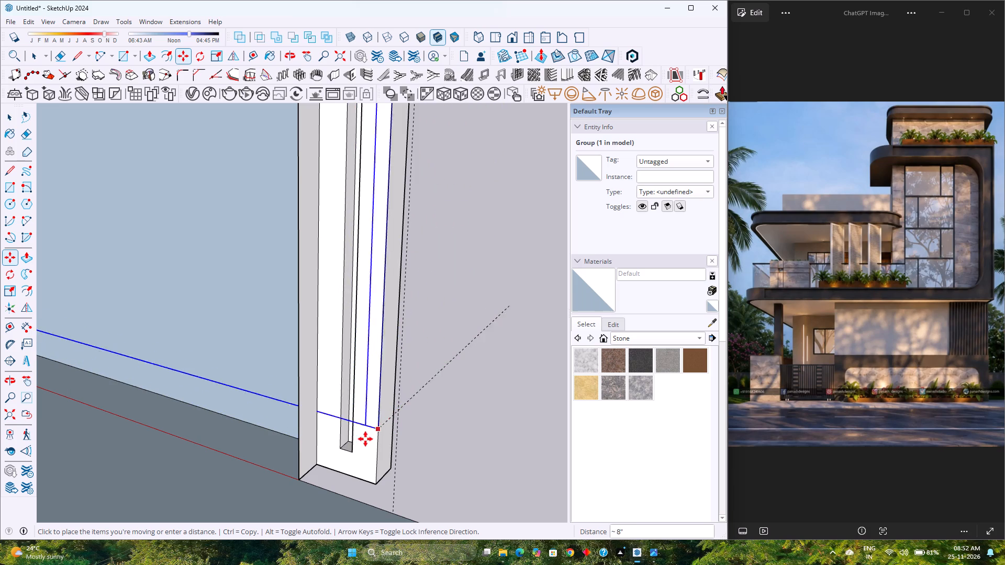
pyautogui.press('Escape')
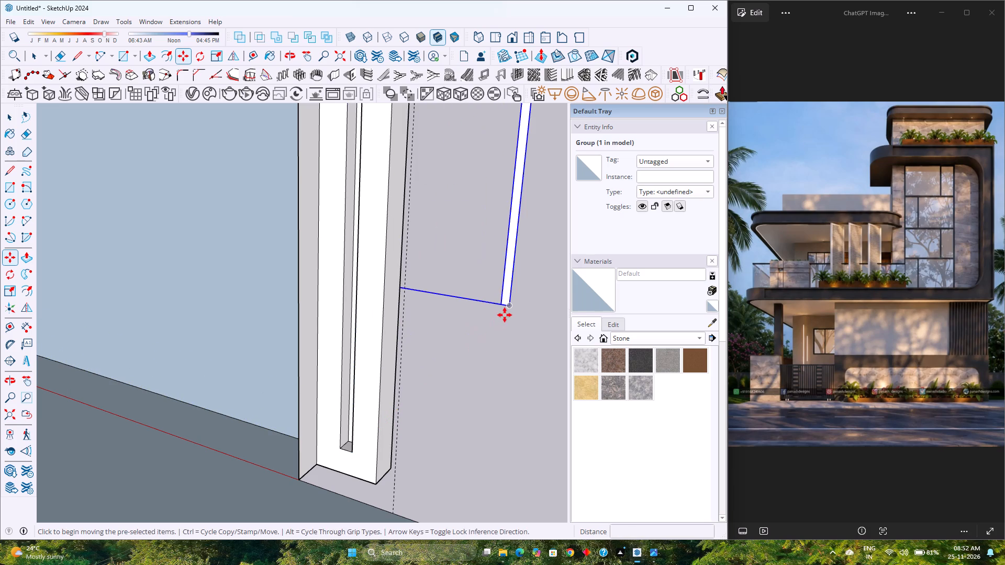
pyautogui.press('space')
# Extrude the face inside the copied strip group by 0.25 inches with Push/Pull.
pyautogui.doubleClick(508, 291)
pyautogui.press('p')
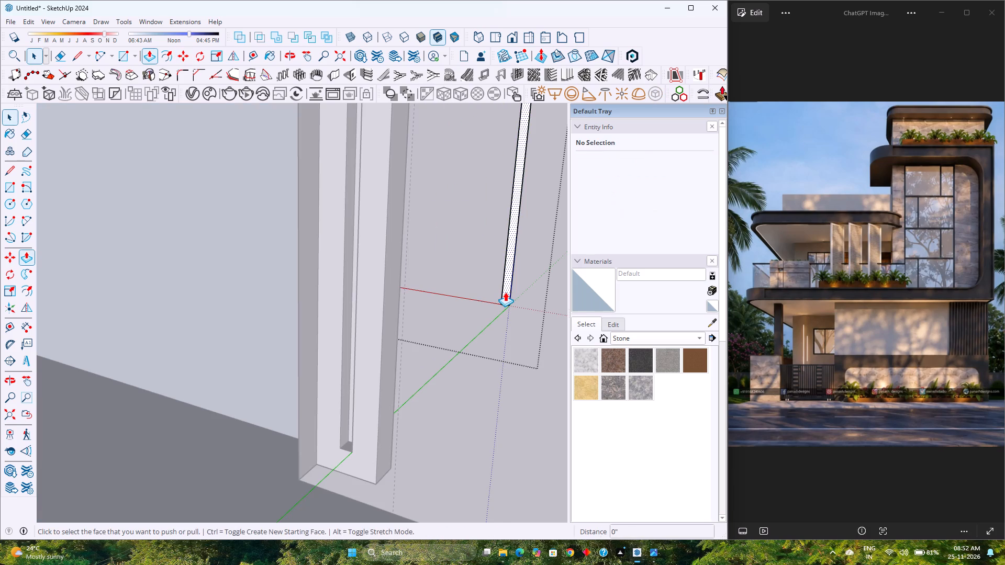
pyautogui.click(505, 292)
pyautogui.write('0.25')
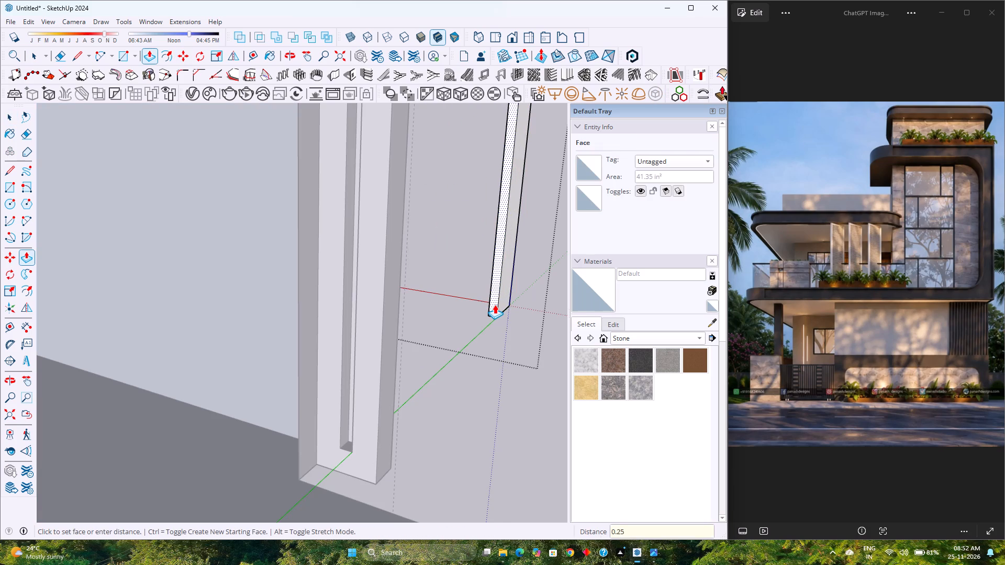
pyautogui.press('Return')
pyautogui.press('space')
pyautogui.press('Escape')
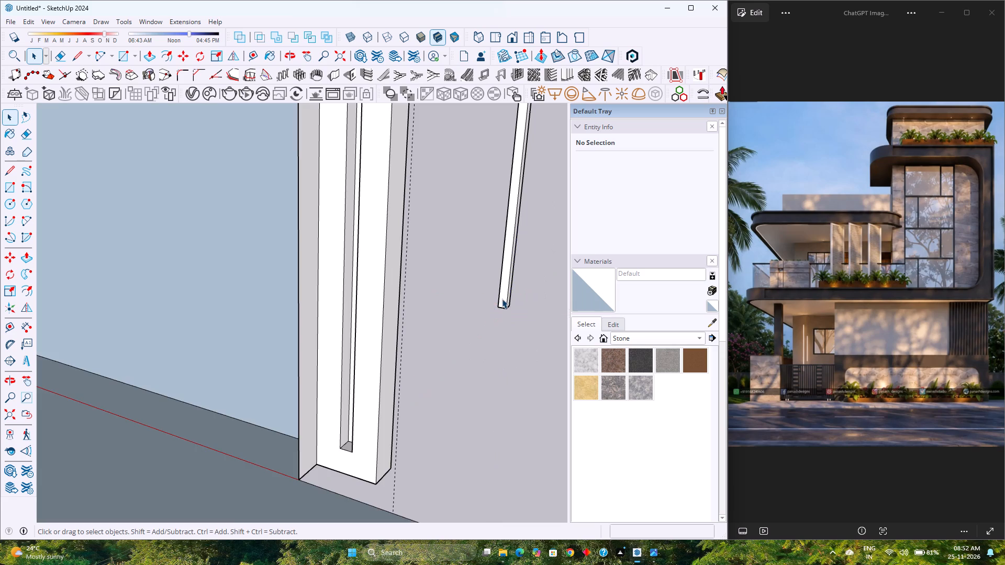
# Move the solid strip group about 7 3/4 inches back along the green axis into the groove of the panel's border.
pyautogui.click(502, 299)
pyautogui.press('m')
pyautogui.scroll(3, 505, 308)
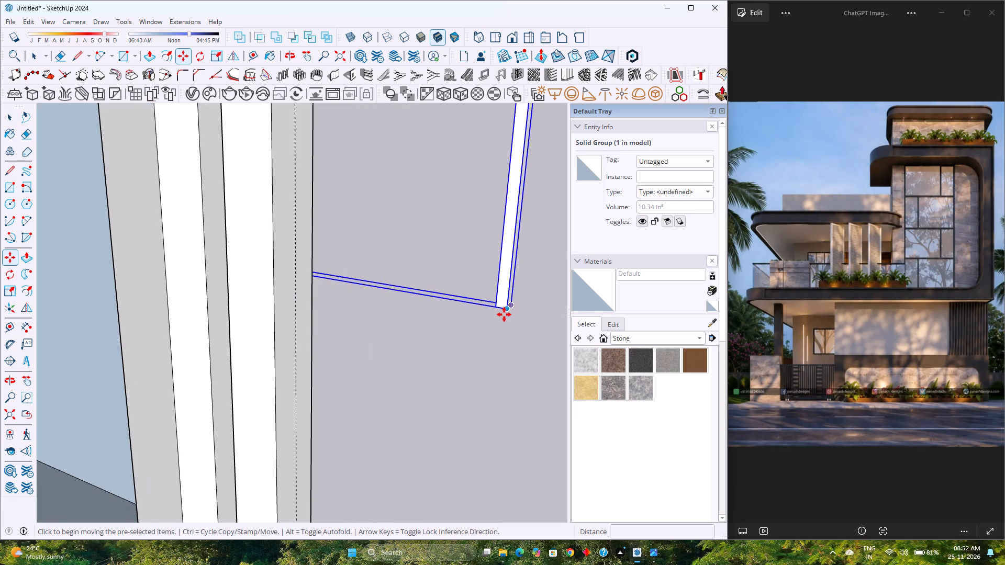
pyautogui.click(505, 313)
pyautogui.scroll(-8, 505, 313)
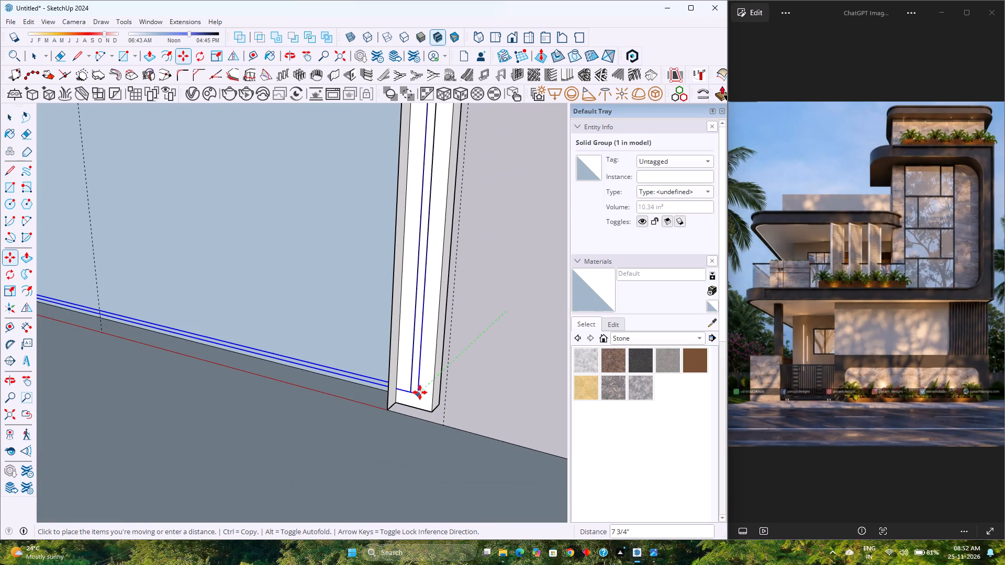
pyautogui.click(419, 393)
pyautogui.scroll(-7, 438, 372)
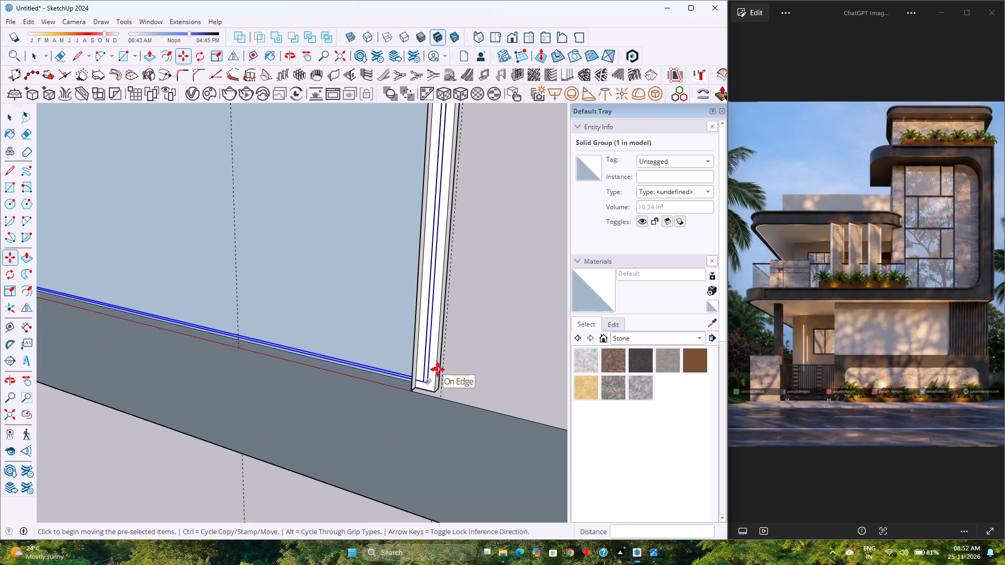
pyautogui.press('space')
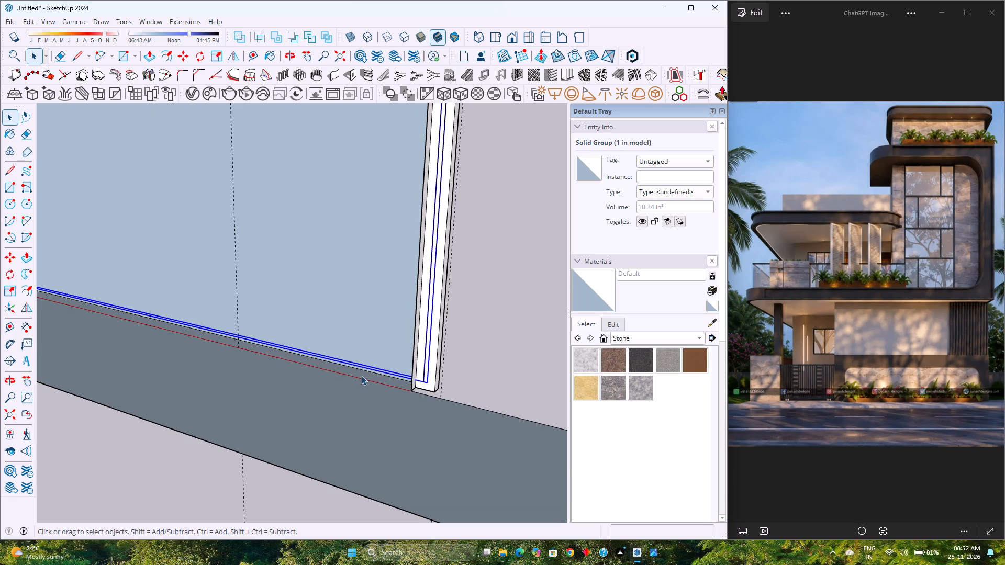
pyautogui.press('Escape')
# Select the strip group in the groove and create a new Emissive material in the V-Ray Asset Editor.
pyautogui.scroll(-7, 359, 383)
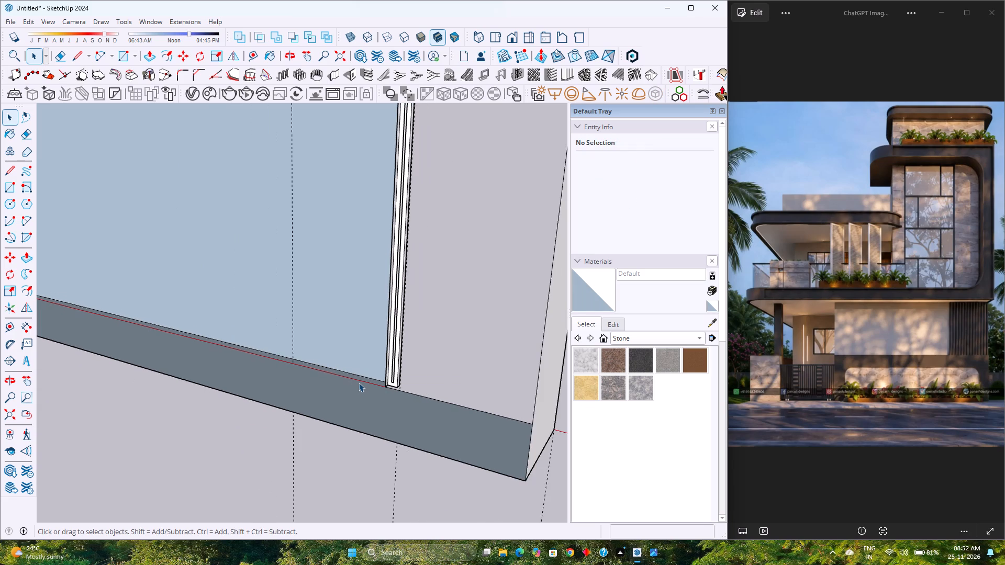
pyautogui.scroll(10, 362, 376)
pyautogui.doubleClick(428, 384)
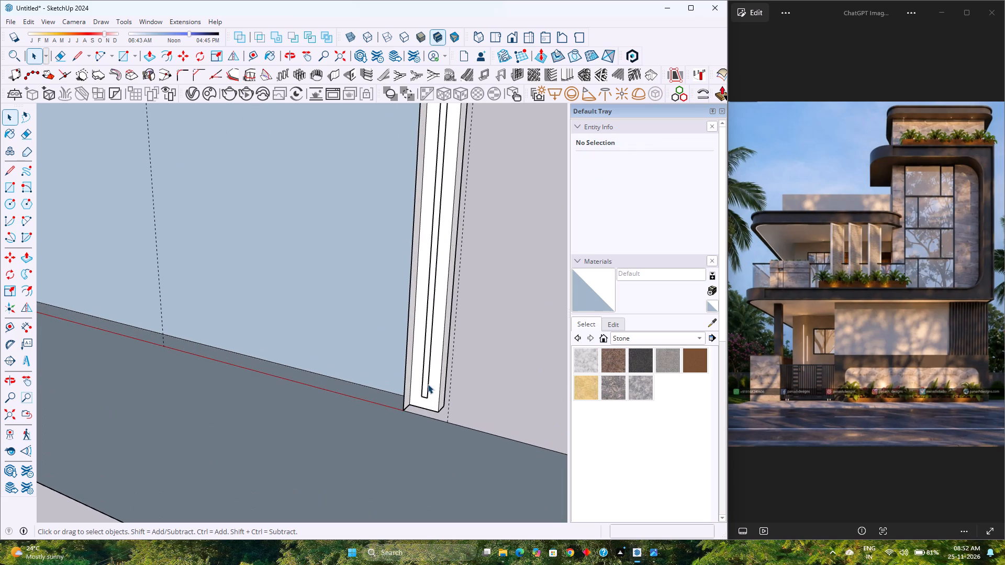
pyautogui.scroll(3, 427, 385)
pyautogui.click(425, 382)
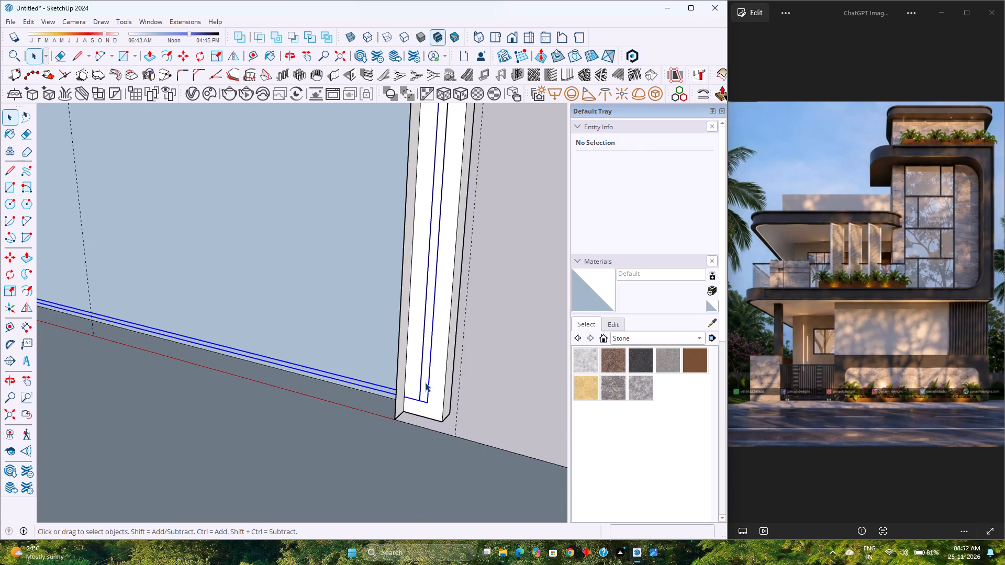
pyautogui.click(189, 97)
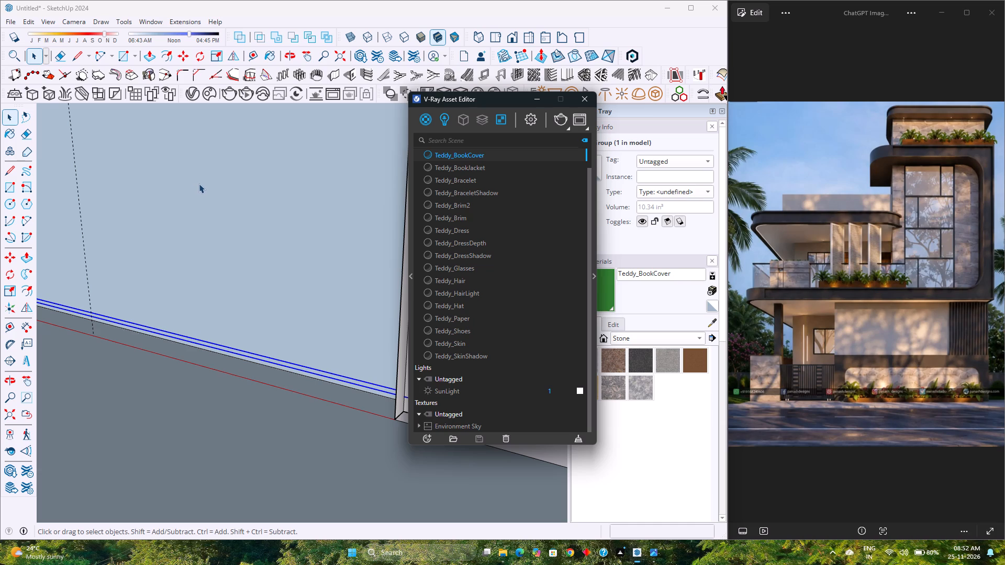
pyautogui.scroll(-4, 208, 178)
pyautogui.scroll(4, 209, 178)
pyautogui.scroll(-4, 209, 178)
pyautogui.scroll(4, 209, 178)
pyautogui.scroll(-4, 209, 178)
pyautogui.scroll(4, 209, 178)
pyautogui.scroll(-1, 209, 178)
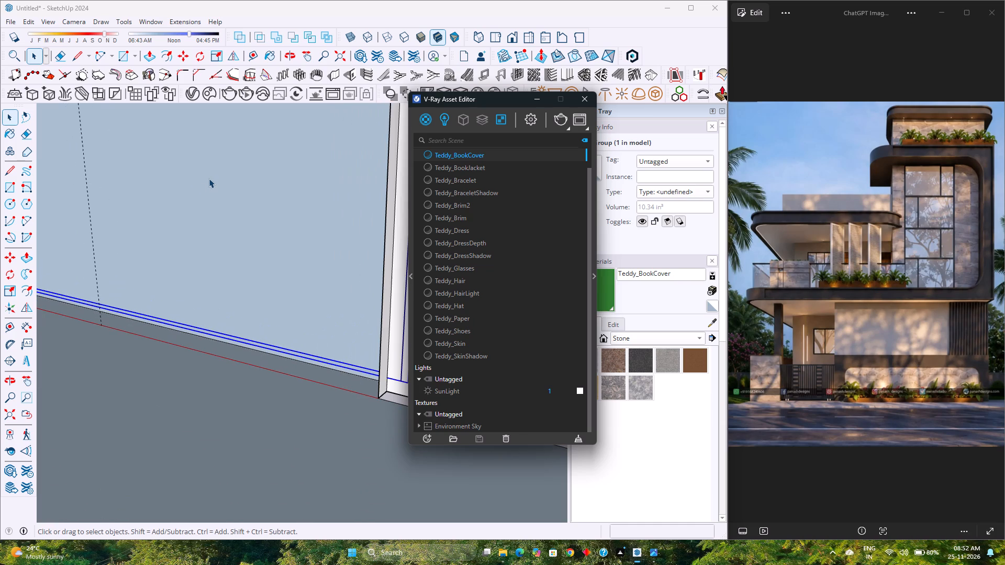
pyautogui.rightClick(426, 121)
pyautogui.click(453, 154)
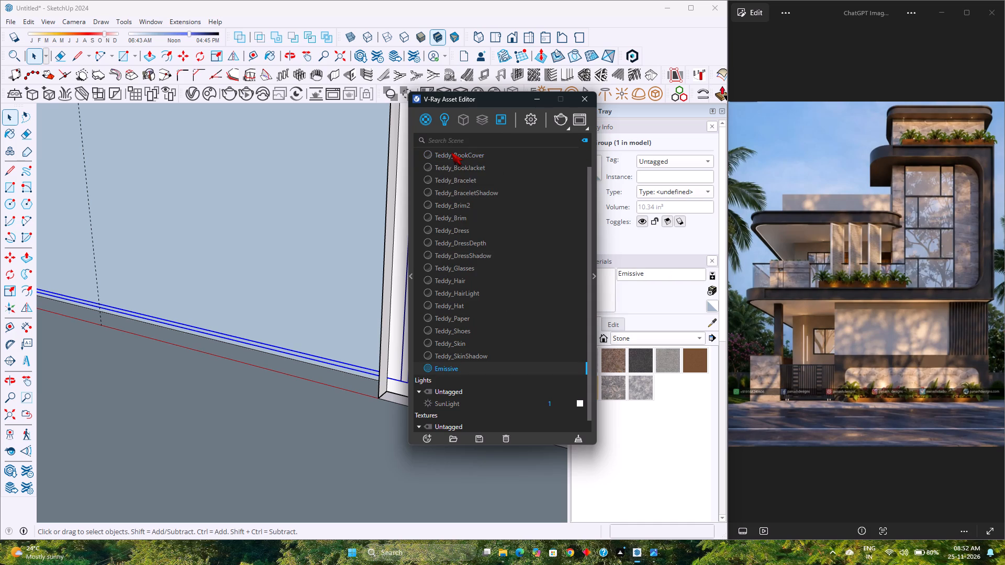
# Rename the new Emissive material as Wall Light.
pyautogui.rightClick(495, 368)
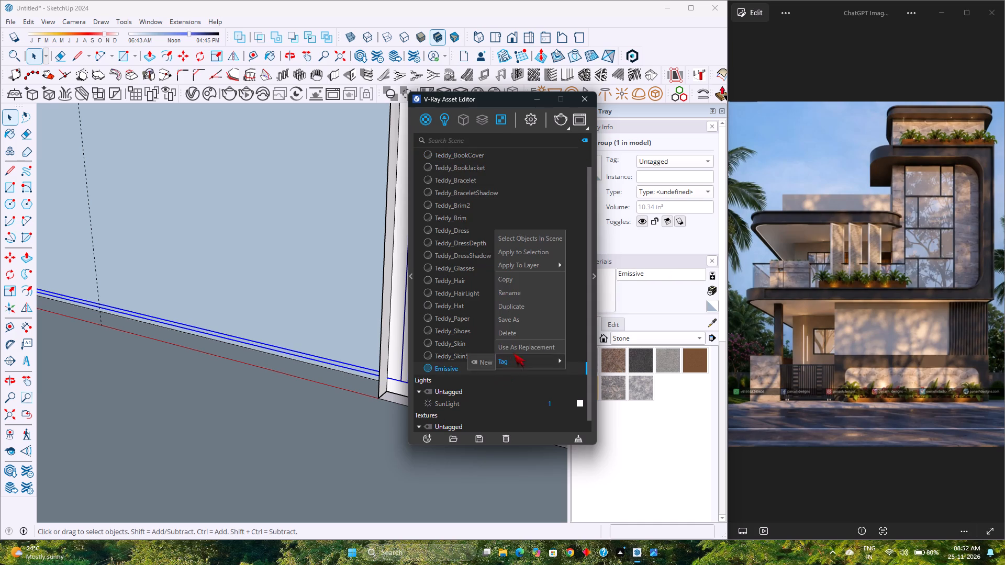
pyautogui.click(538, 296)
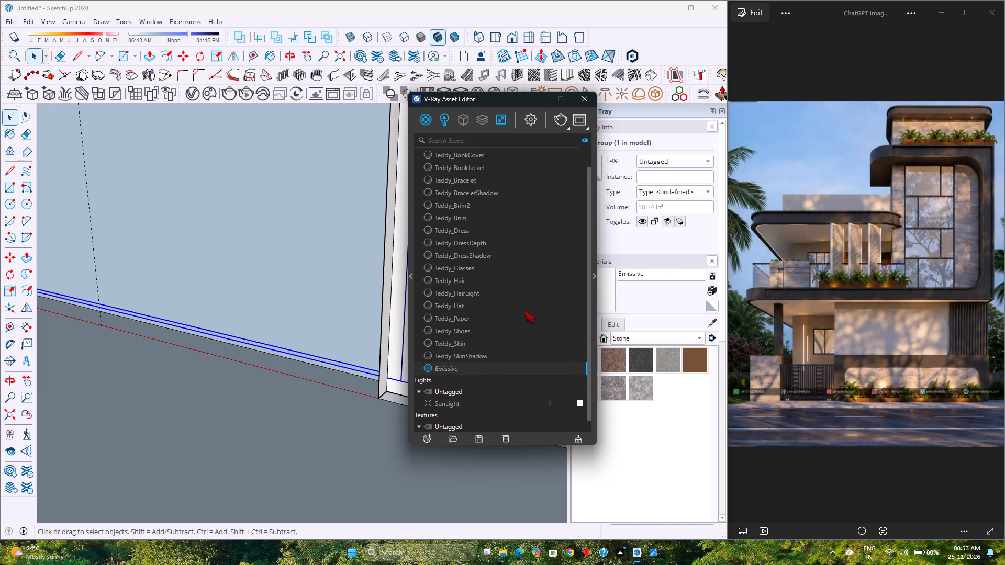
pyautogui.press('BackSpace')
pyautogui.press('BackSpace')
pyautogui.press('BackSpace')
pyautogui.press('BackSpace')
pyautogui.press('BackSpace')
pyautogui.press('BackSpace')
pyautogui.press('BackSpace')
pyautogui.press('BackSpace')
pyautogui.press('BackSpace')
pyautogui.press('BackSpace')
pyautogui.press('BackSpace')
pyautogui.press('BackSpace')
pyautogui.press('BackSpace')
pyautogui.press('BackSpace')
pyautogui.press('BackSpace')
pyautogui.press('BackSpace')
pyautogui.press('BackSpace')
pyautogui.press('BackSpace')
pyautogui.press('BackSpace')
pyautogui.press('BackSpace')
pyautogui.write('Wall Light')
pyautogui.press('Return')
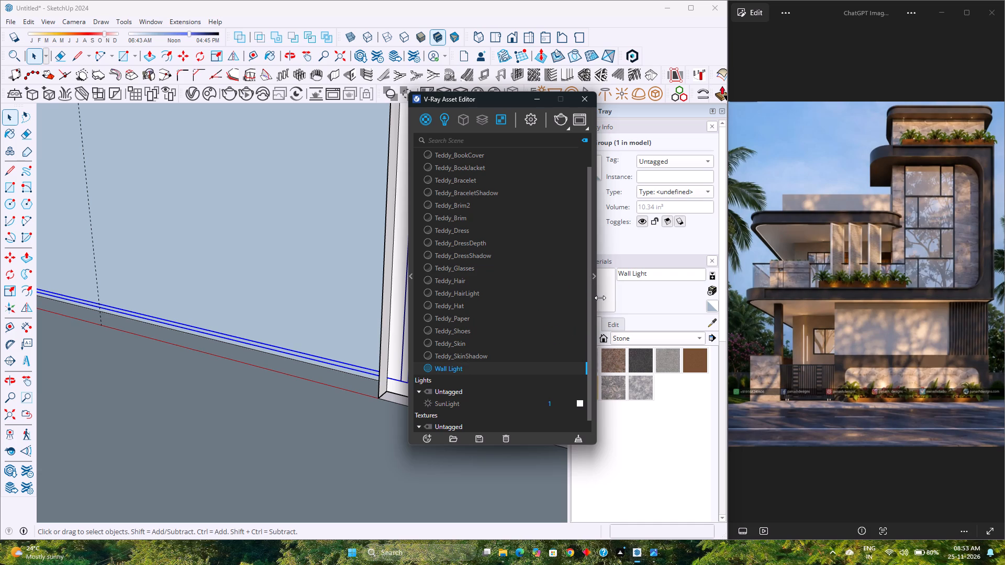
# Set the Wall Light material's emissive color to a warm pale yellow of about R 0.972, G 0.867, B 0.58.
pyautogui.click(596, 275)
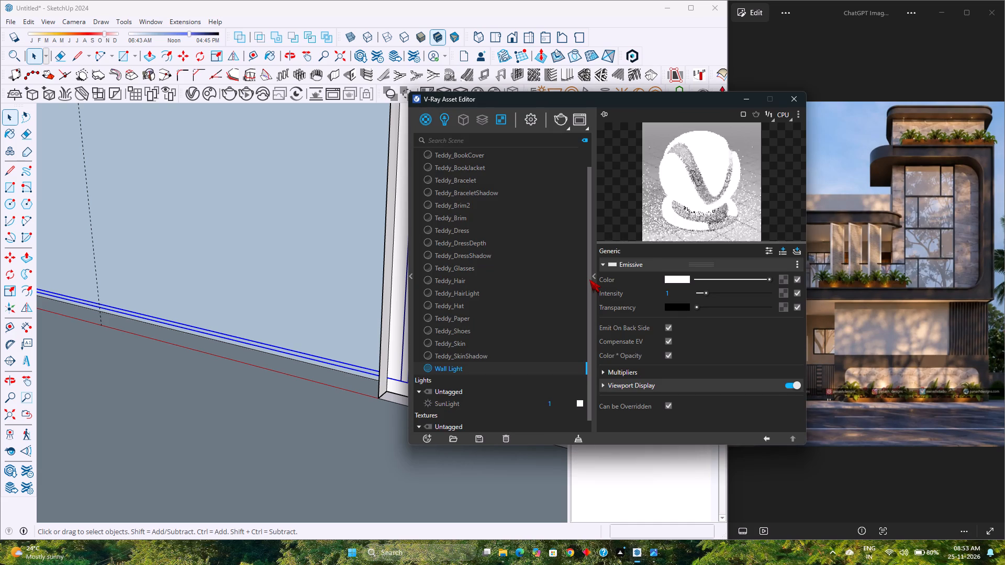
pyautogui.click(682, 277)
pyautogui.click(485, 207)
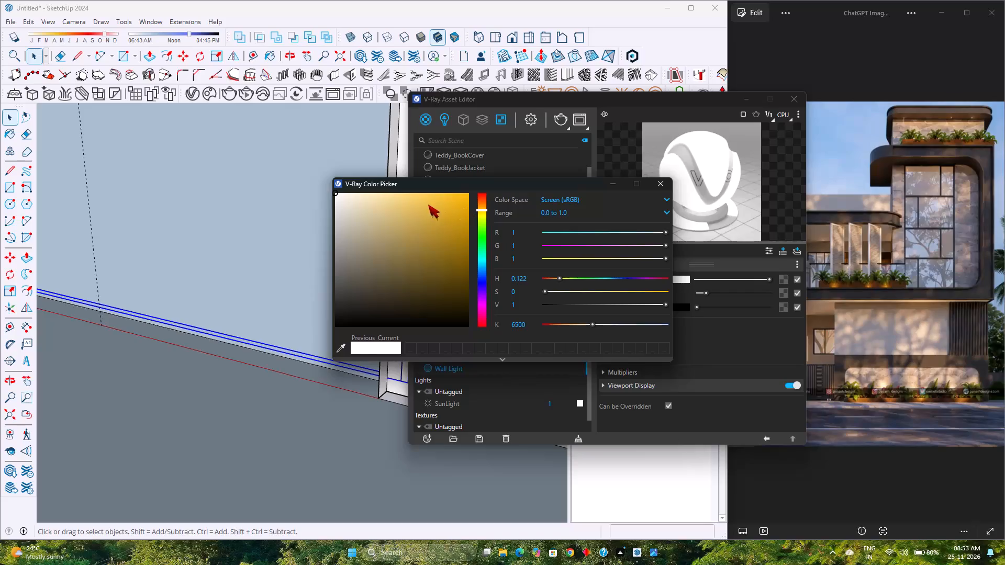
pyautogui.click(392, 200)
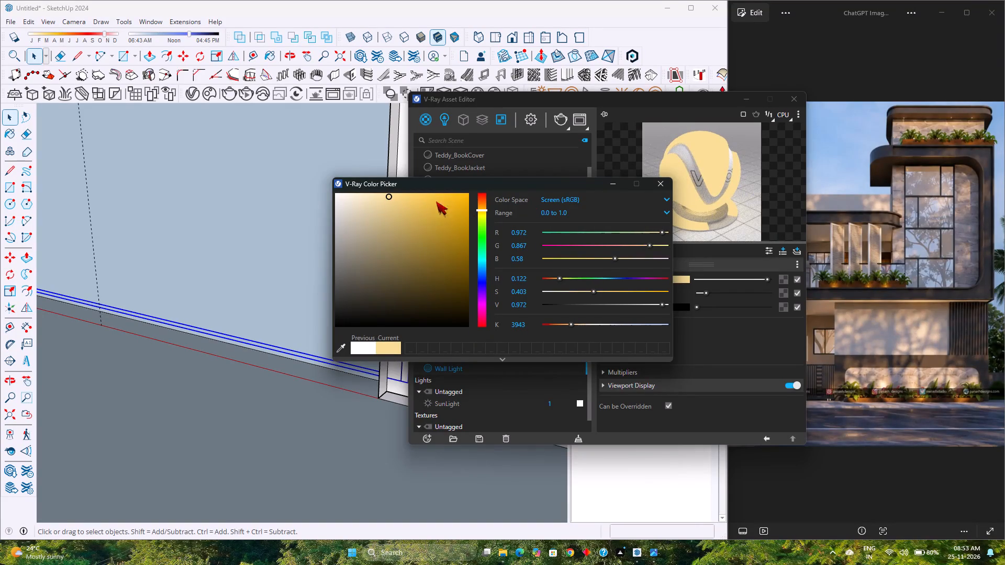
pyautogui.click(620, 183)
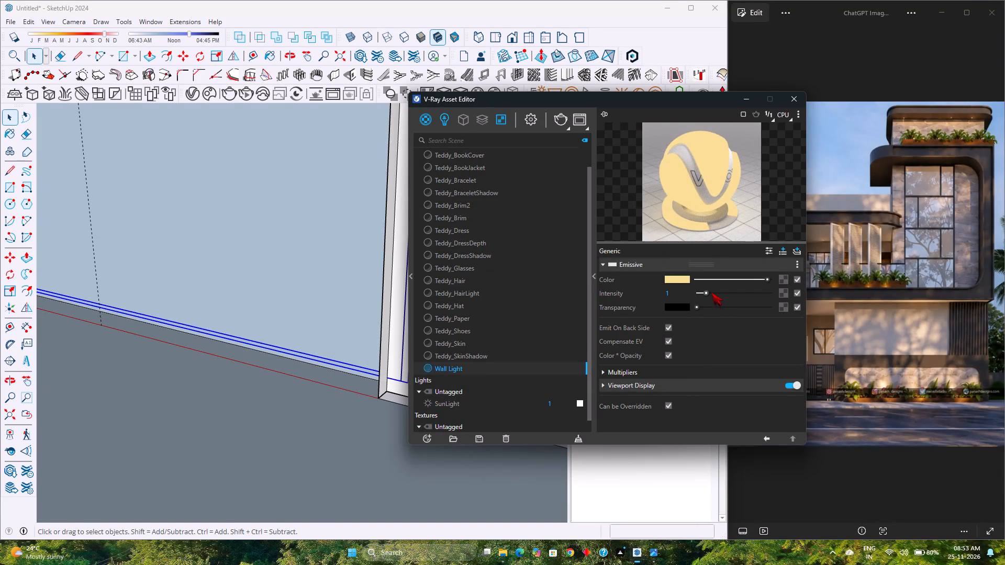
# Set the Wall Light material's emissive intensity to 3.
pyautogui.click(711, 292)
pyautogui.click(719, 292)
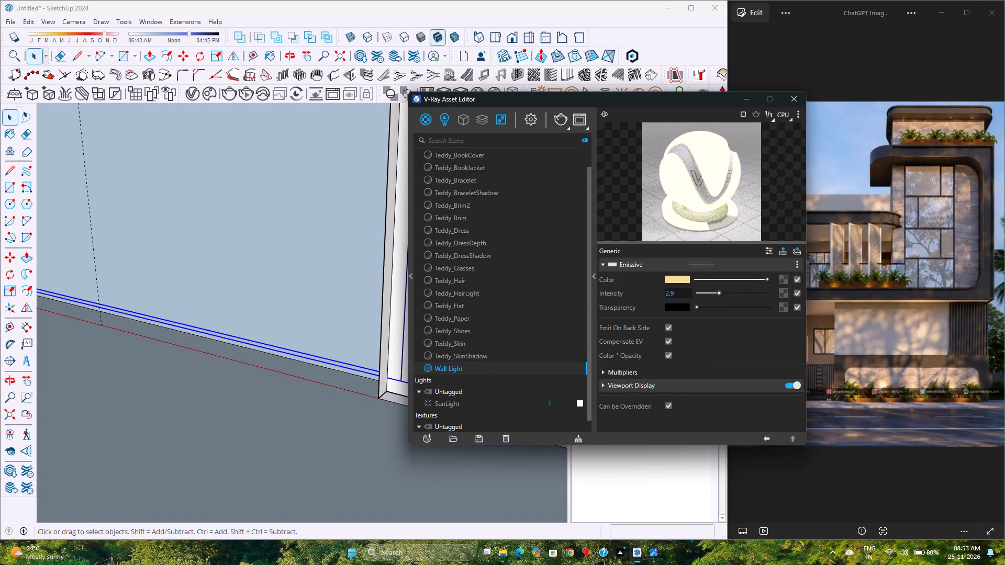
pyautogui.moveTo(684, 295); pyautogui.dragTo(647, 296)
pyautogui.press('3')
pyautogui.press('Return')
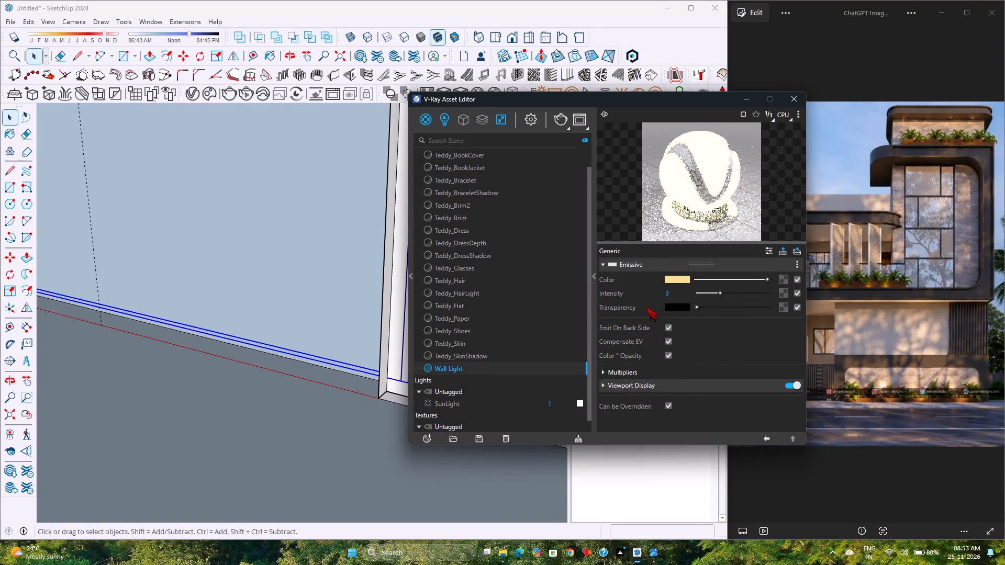
pyautogui.click(746, 104)
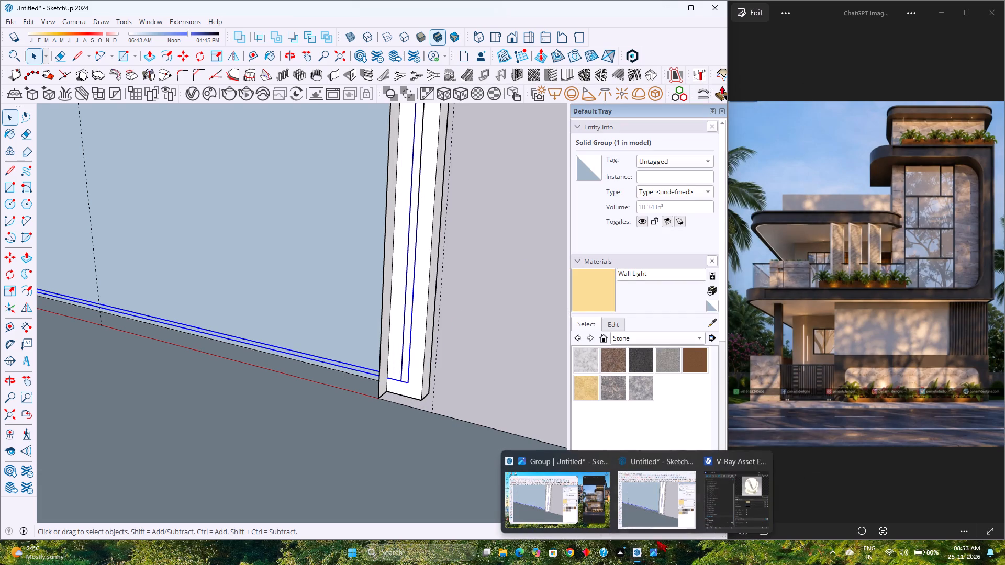
# Apply the Wall Light material to the selected strip group and inspect it in the panel's border.
pyautogui.click(727, 512)
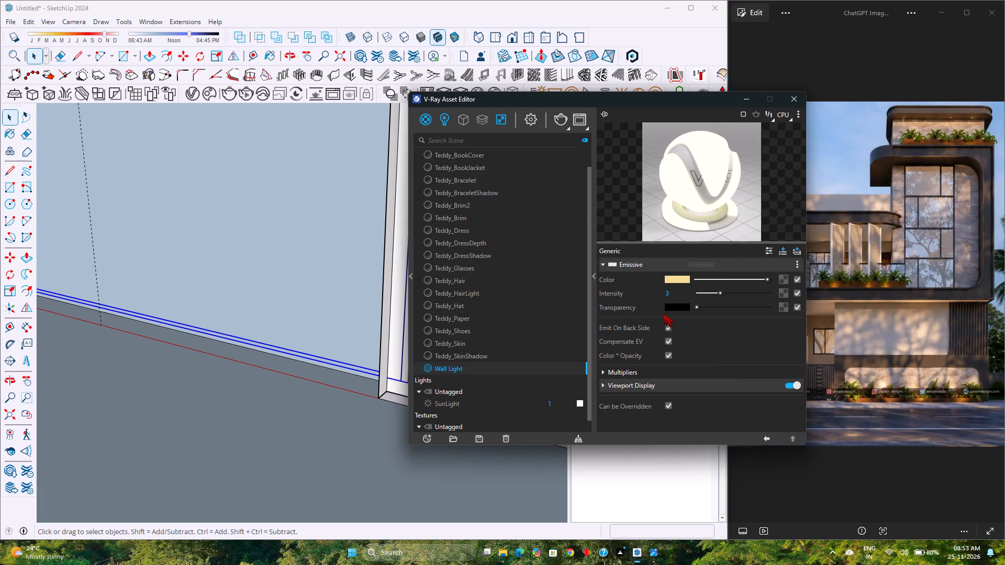
pyautogui.rightClick(459, 369)
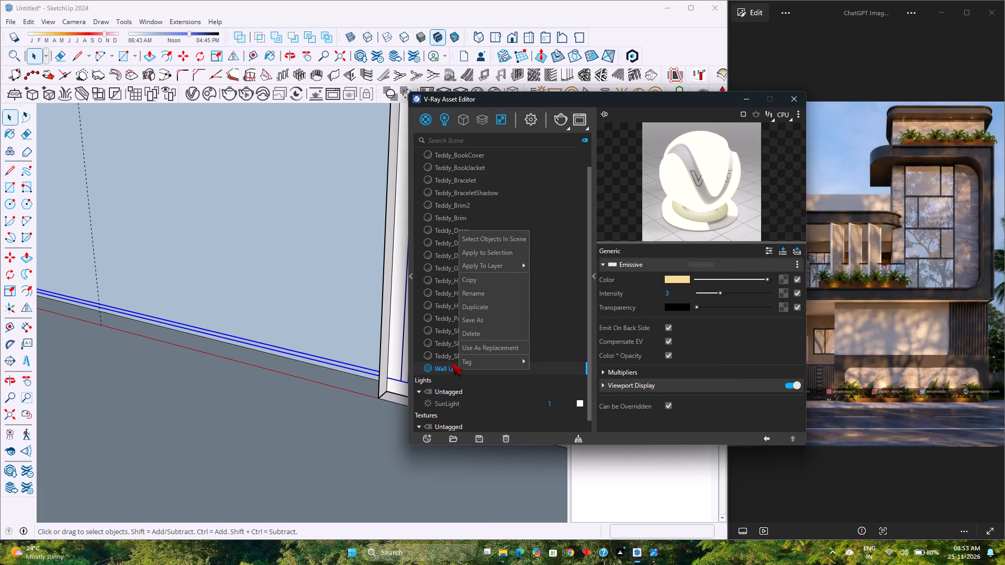
pyautogui.click(507, 252)
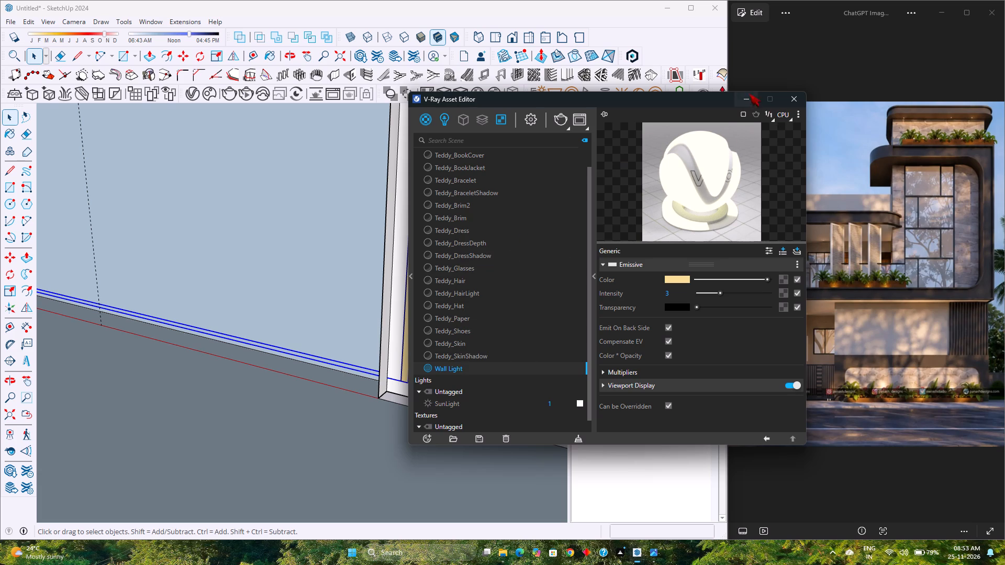
pyautogui.click(745, 98)
pyautogui.scroll(-11, 424, 395)
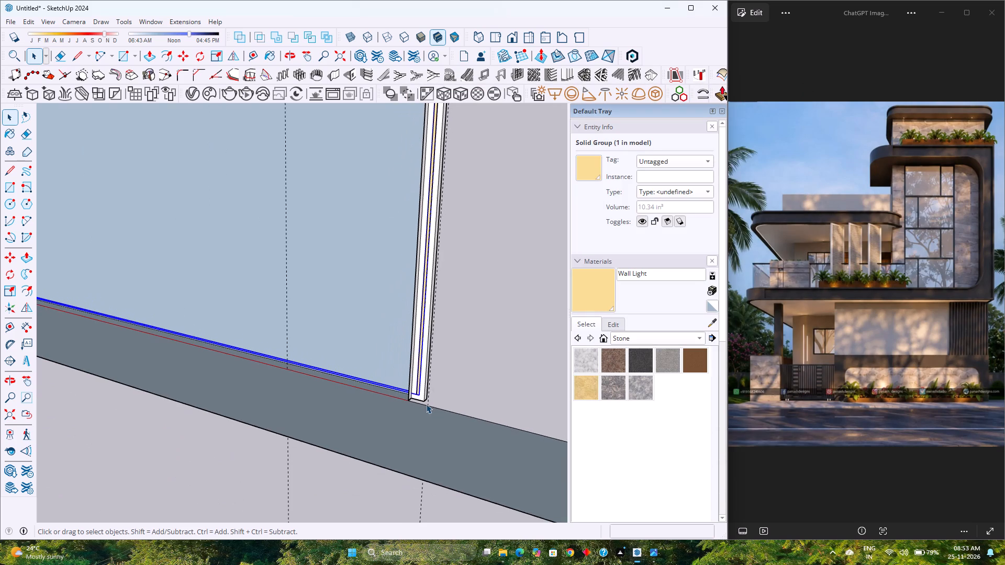
pyautogui.scroll(-1, 426, 404)
pyautogui.moveTo(426, 404); pyautogui.dragTo(372, 415, button='middle')
pyautogui.scroll(-7, 376, 408)
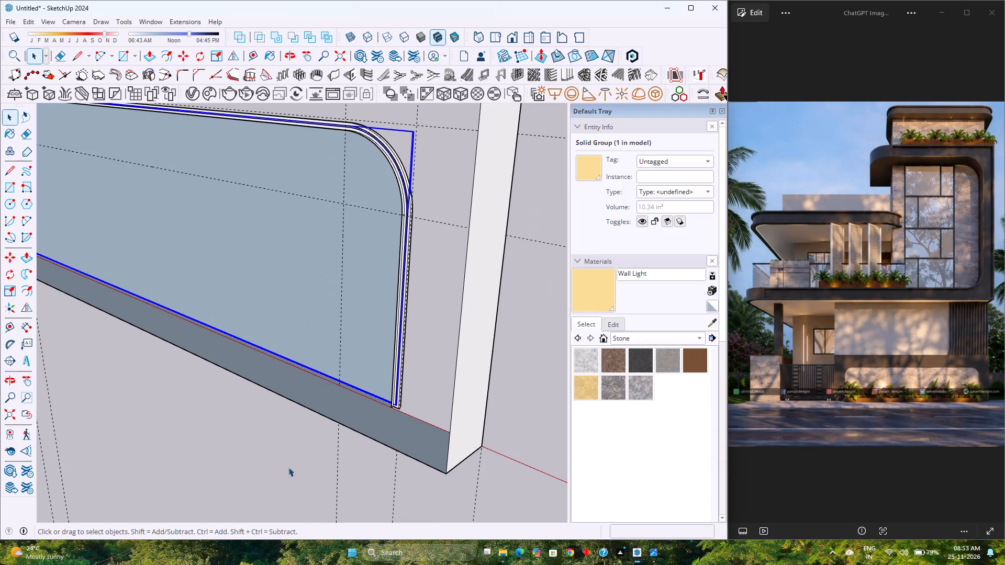
pyautogui.click(263, 467)
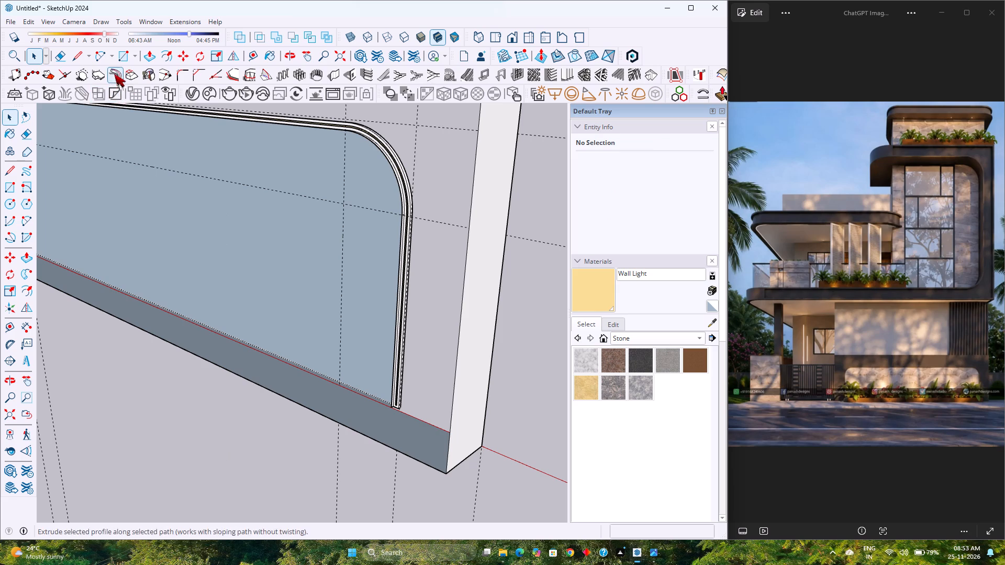
pyautogui.scroll(8, 404, 401)
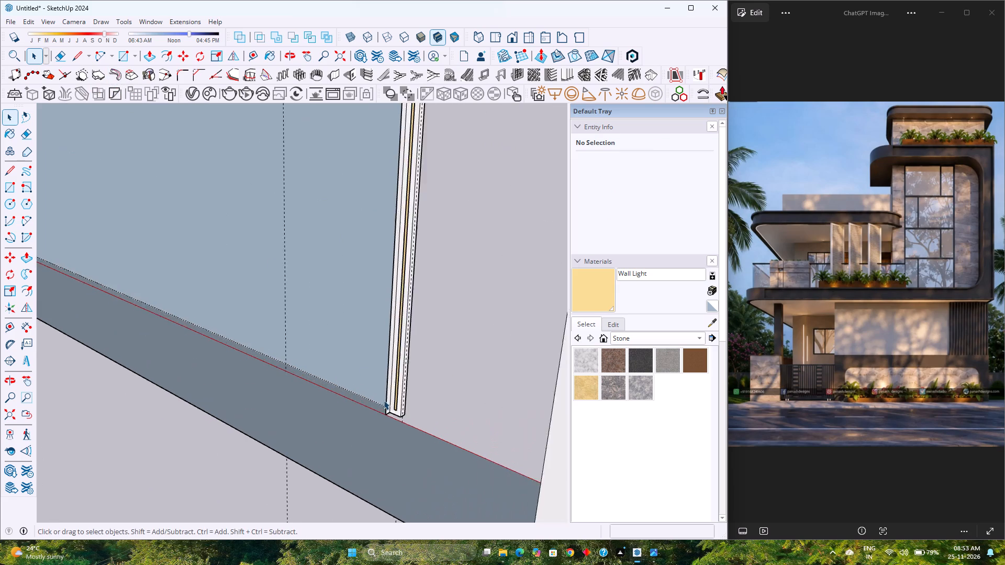
# Unhide all hidden objects in the model after checking the light strip at the panel's lower corner.
pyautogui.scroll(20, 384, 400)
pyautogui.scroll(1, 384, 400)
pyautogui.moveTo(405, 436); pyautogui.dragTo(498, 427, button='middle')
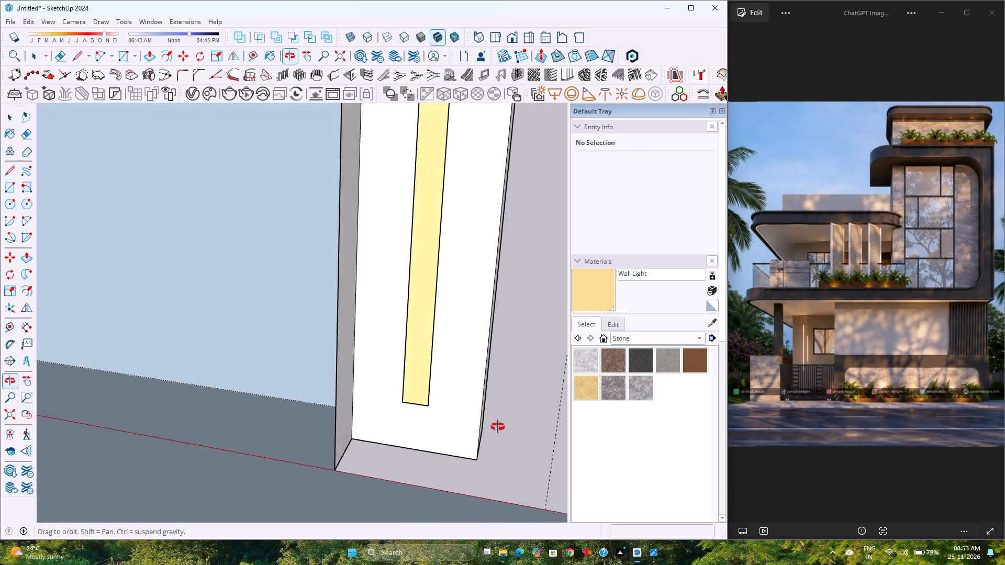
pyautogui.moveTo(498, 427); pyautogui.dragTo(379, 427, button='middle')
pyautogui.scroll(-20, 379, 427)
pyautogui.scroll(-9, 379, 427)
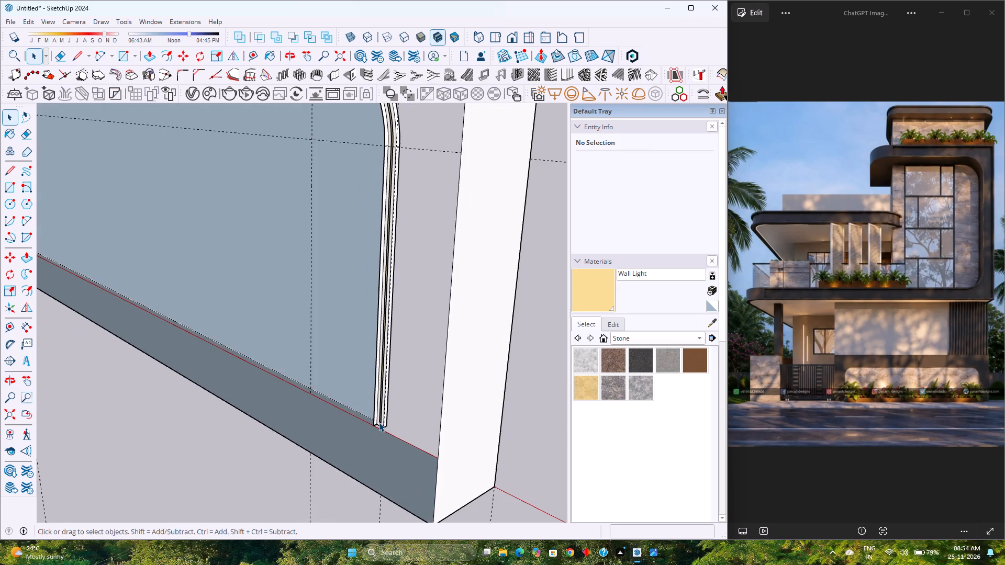
pyautogui.click(31, 21)
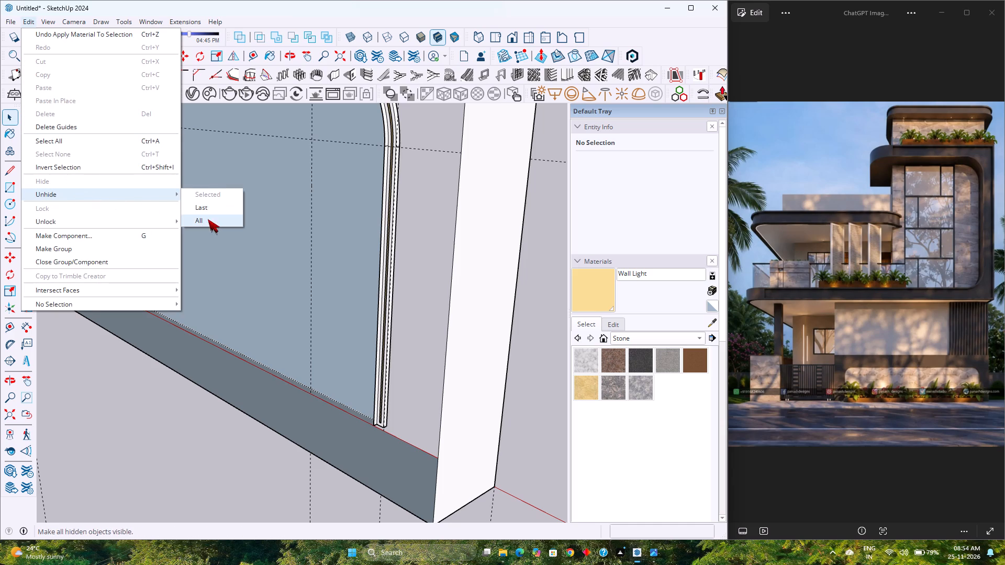
pyautogui.click(208, 219)
# Start an interactive V-Ray render of the front wall panel from the standard Front view.
pyautogui.scroll(-7, 227, 282)
pyautogui.click(510, 37)
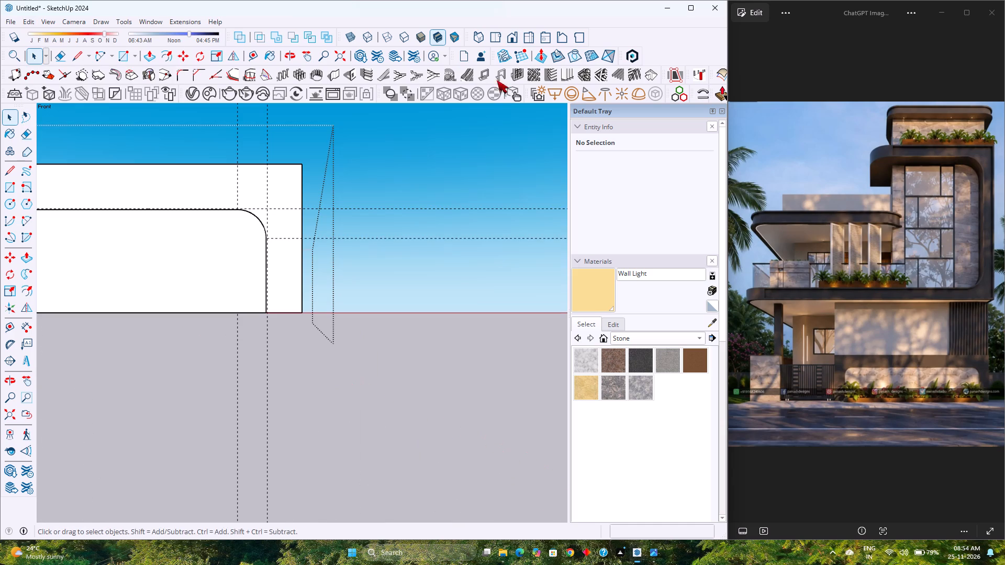
pyautogui.scroll(-4, 244, 256)
pyautogui.scroll(1, 245, 256)
pyautogui.scroll(-10, 245, 256)
pyautogui.scroll(3, 110, 222)
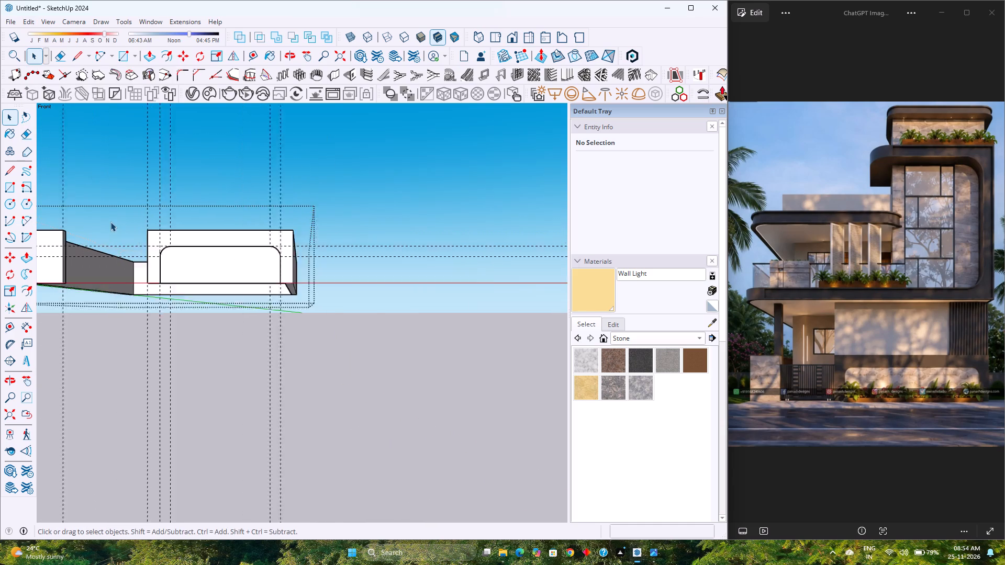
pyautogui.scroll(5, 110, 222)
pyautogui.scroll(3, 267, 204)
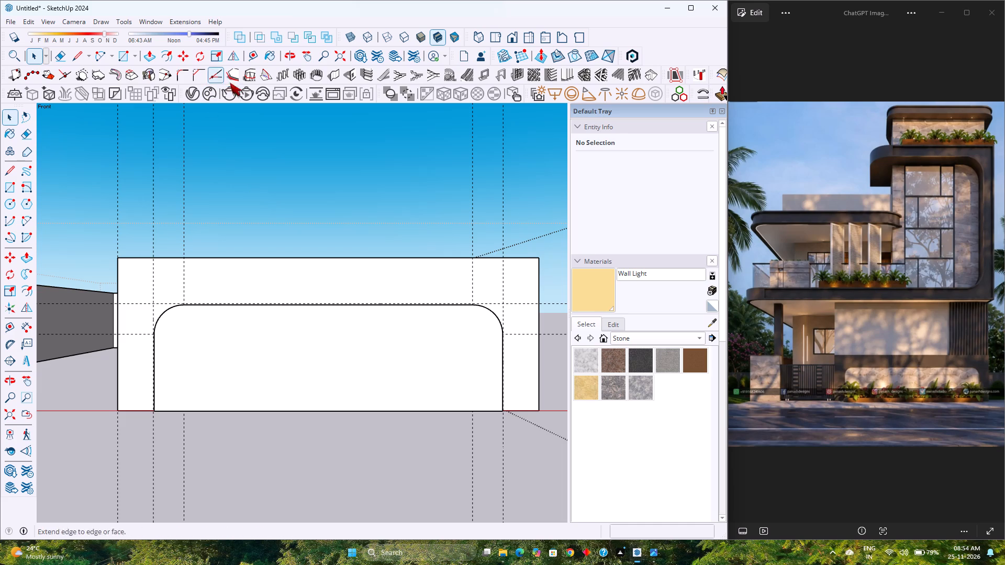
pyautogui.click(251, 93)
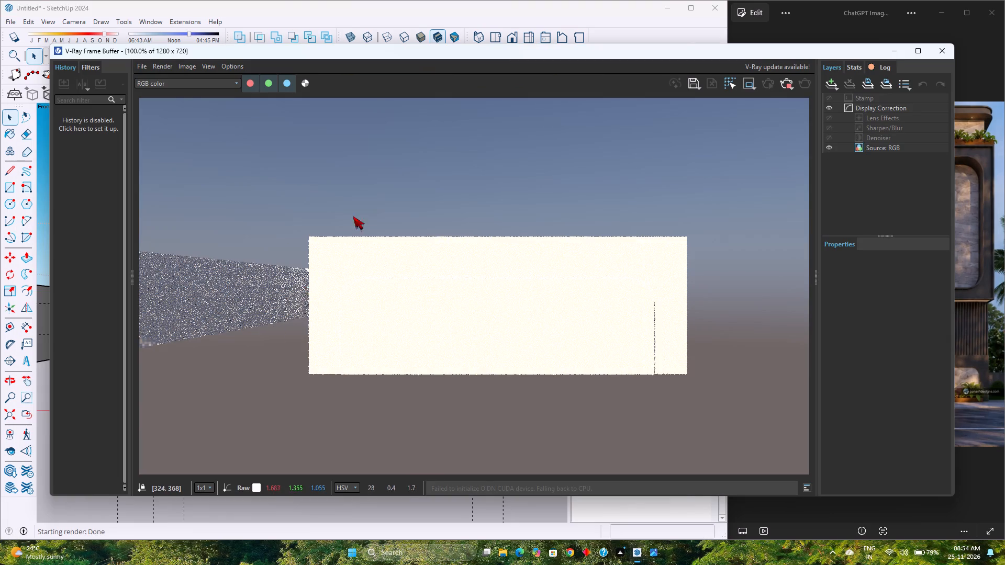
# Move the sun's time of day to the latest end of its range for a dark evening scene.
pyautogui.moveTo(189, 37); pyautogui.dragTo(189, 37)
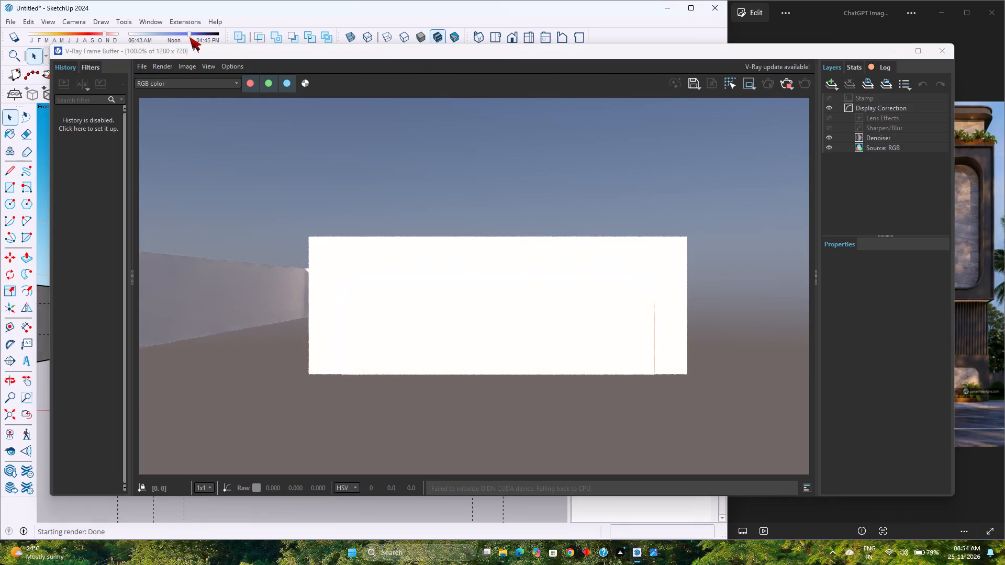
pyautogui.moveTo(189, 37); pyautogui.dragTo(198, 38)
pyautogui.moveTo(188, 30); pyautogui.dragTo(198, 35)
pyautogui.click(198, 35)
pyautogui.moveTo(200, 35); pyautogui.dragTo(231, 36)
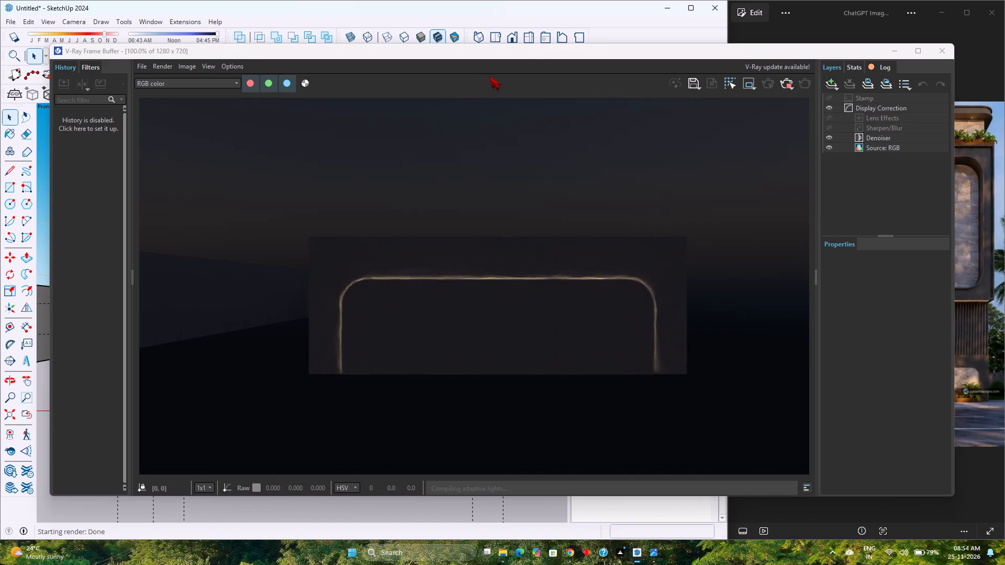
# Set the Wall Light material's emissive intensity to 10 in the V-Ray Asset Editor and minimize the editor.
pyautogui.moveTo(530, 51); pyautogui.dragTo(528, 92)
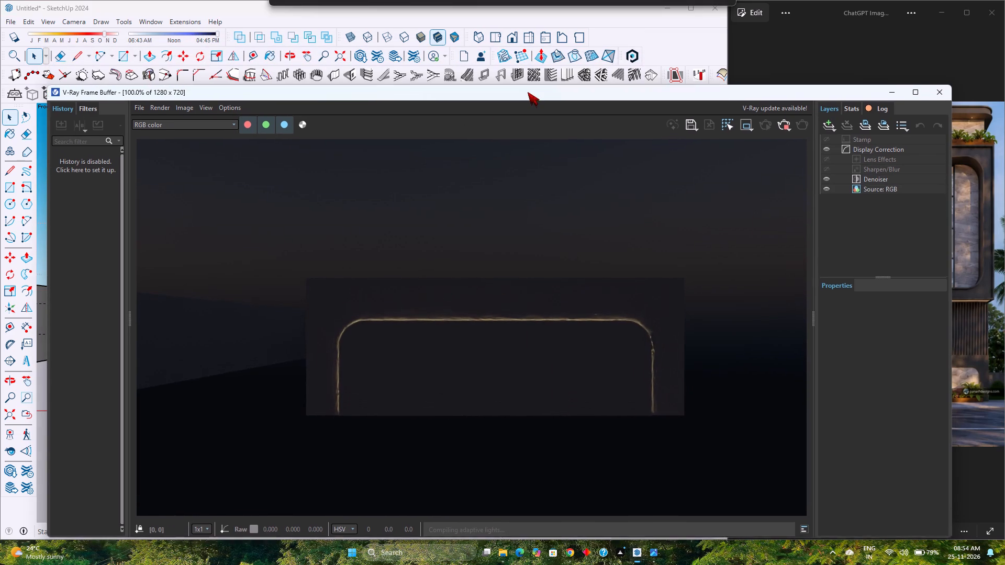
pyautogui.moveTo(528, 92); pyautogui.dragTo(531, 121)
pyautogui.click(192, 95)
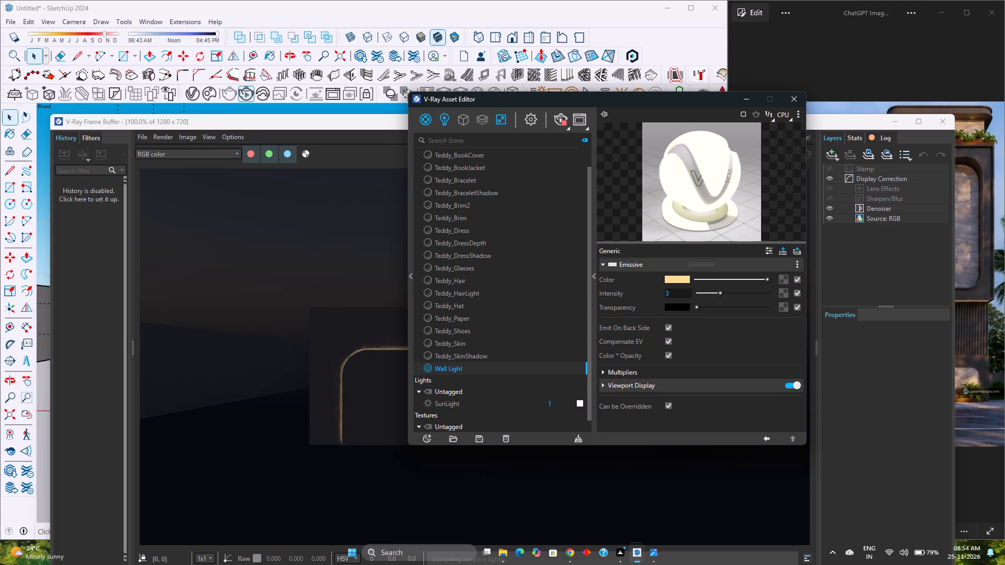
pyautogui.doubleClick(677, 291)
pyautogui.write('10')
pyautogui.press('Return')
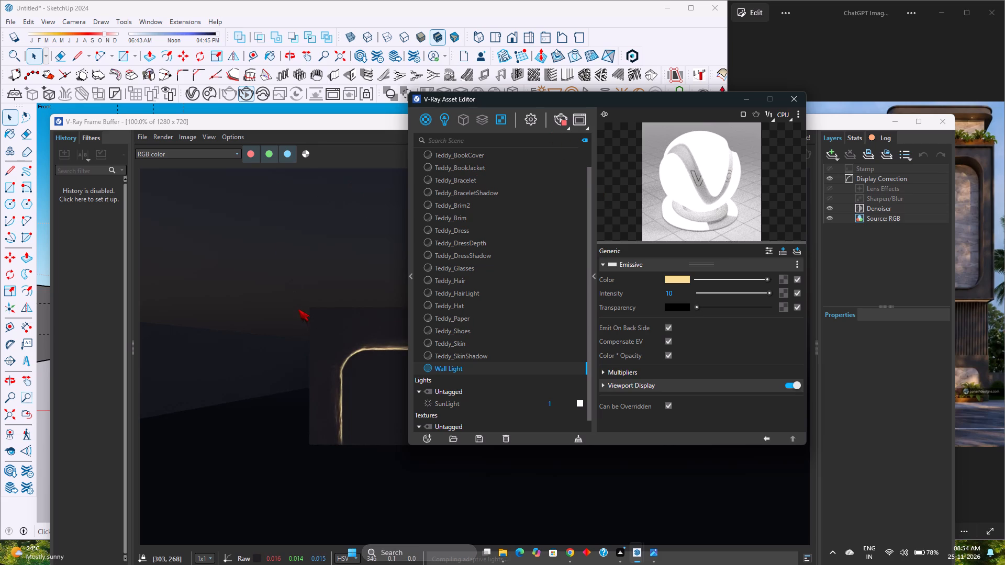
pyautogui.click(743, 99)
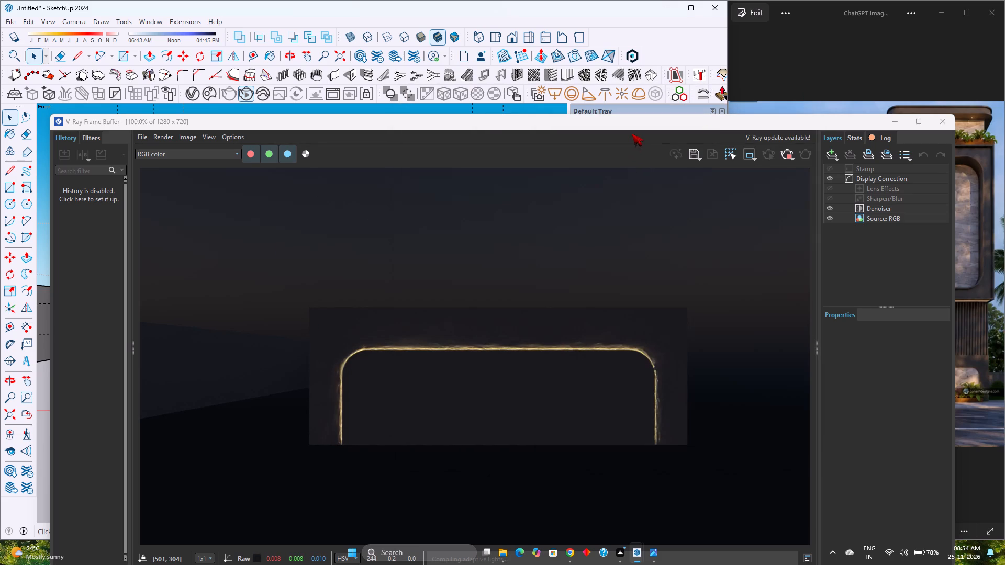
# Examine the light strip's glow in the V-Ray render, with the frame buffer narrowed to sit beside the reference image, and minimize it.
pyautogui.moveTo(616, 125); pyautogui.dragTo(600, 74)
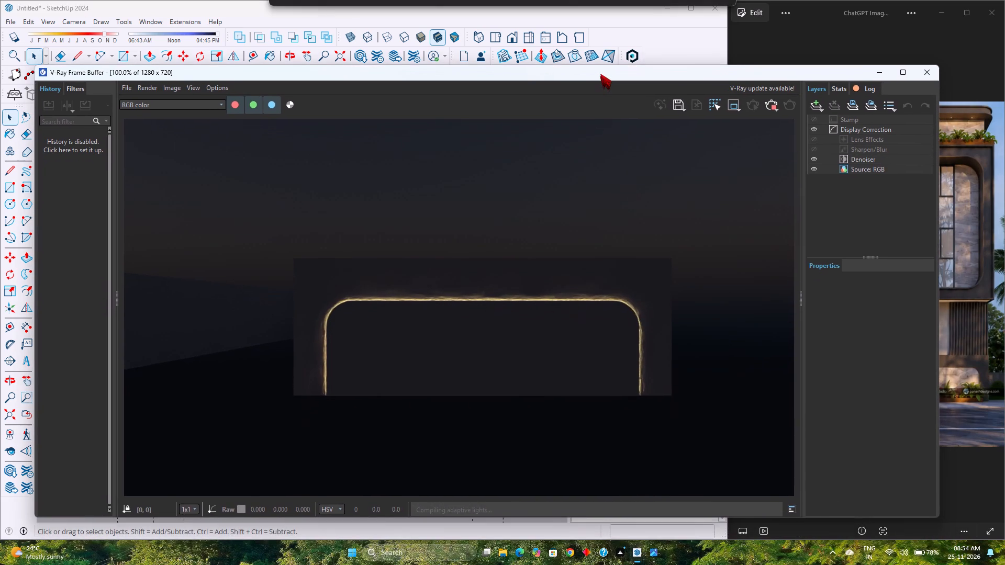
pyautogui.moveTo(600, 74); pyautogui.dragTo(601, 64)
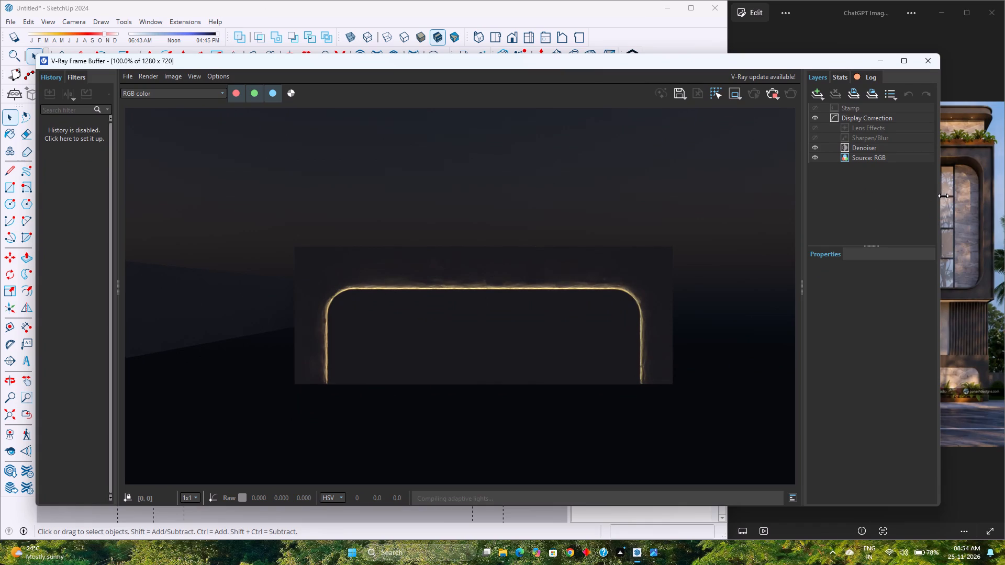
pyautogui.moveTo(943, 196); pyautogui.dragTo(734, 203)
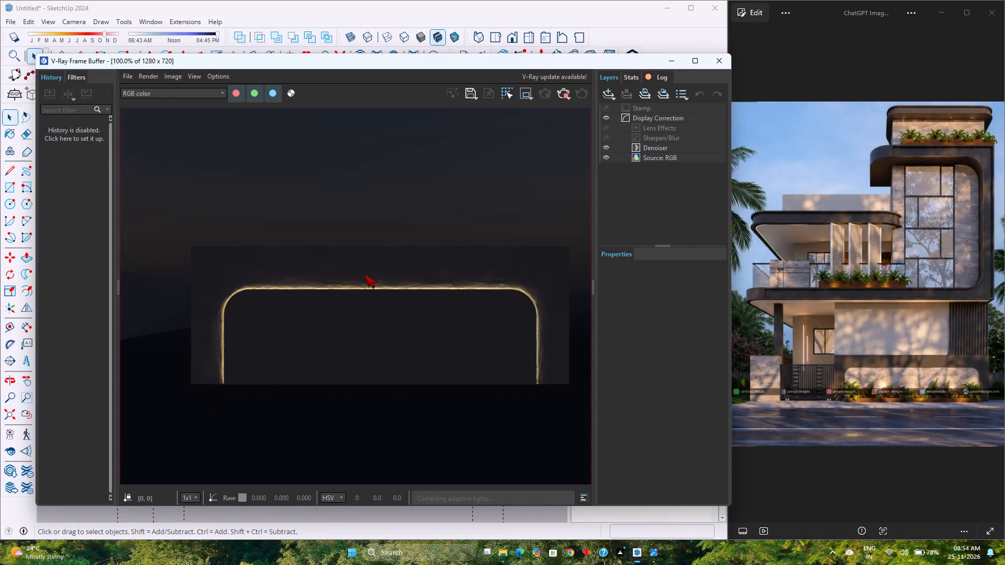
pyautogui.scroll(-1, 344, 279)
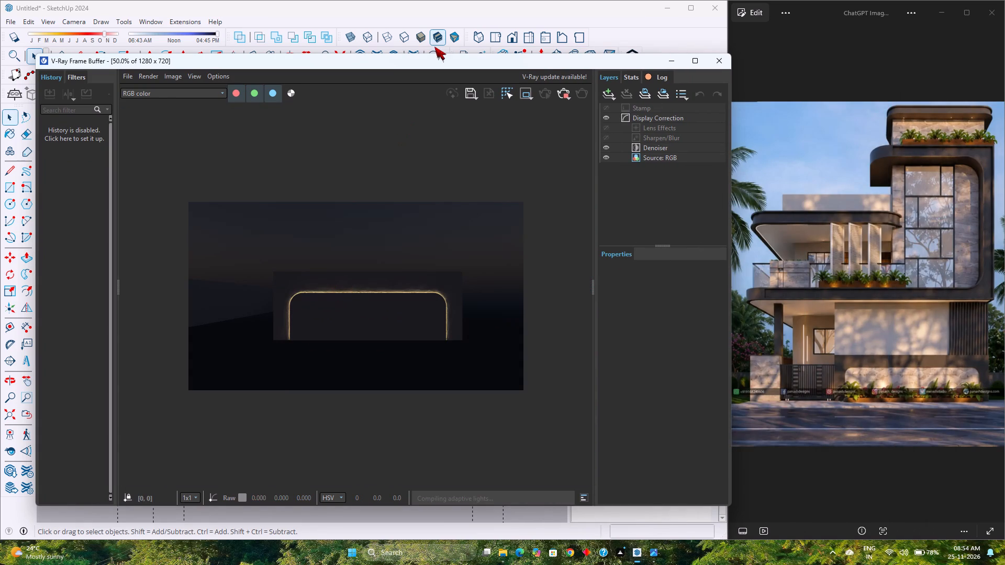
pyautogui.moveTo(437, 55); pyautogui.dragTo(433, 140)
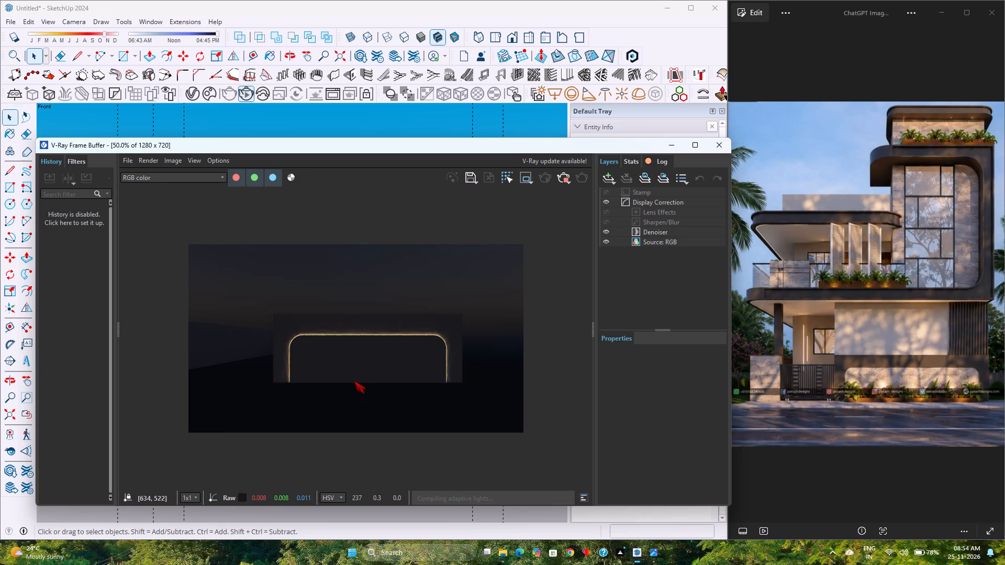
pyautogui.scroll(1, 354, 381)
pyautogui.scroll(-1, 354, 381)
pyautogui.scroll(1, 354, 381)
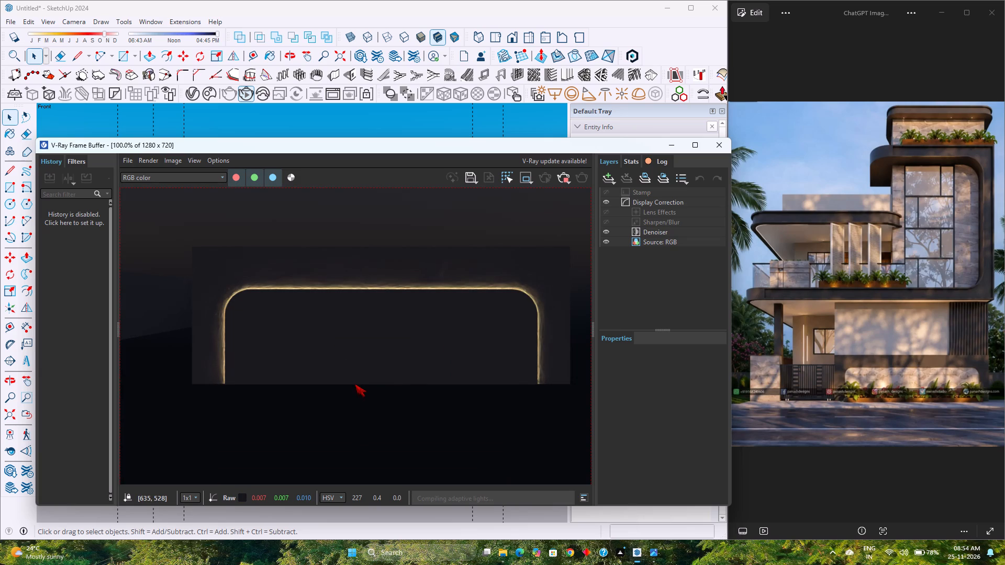
pyautogui.scroll(-1, 355, 384)
pyautogui.scroll(1, 355, 385)
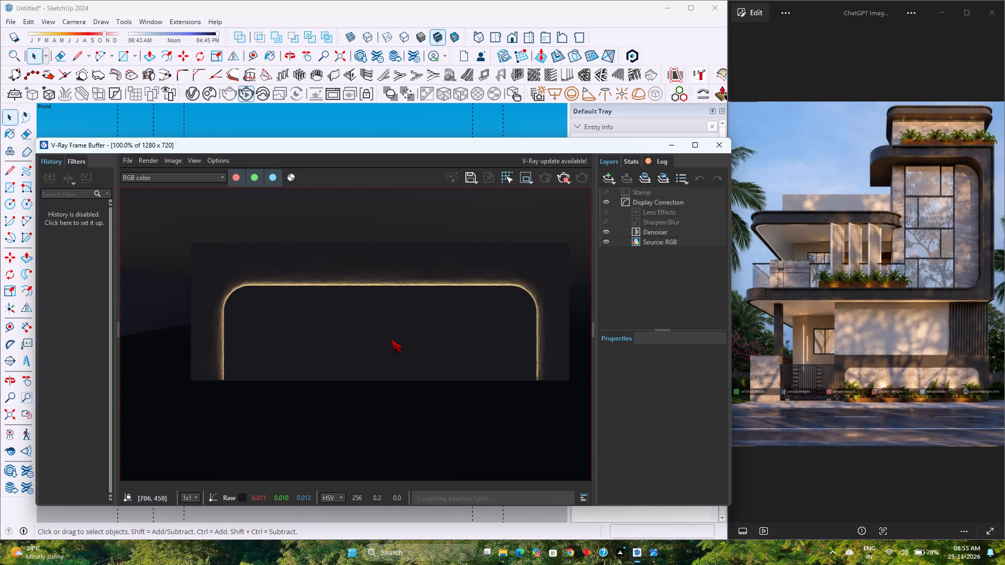
pyautogui.click(675, 145)
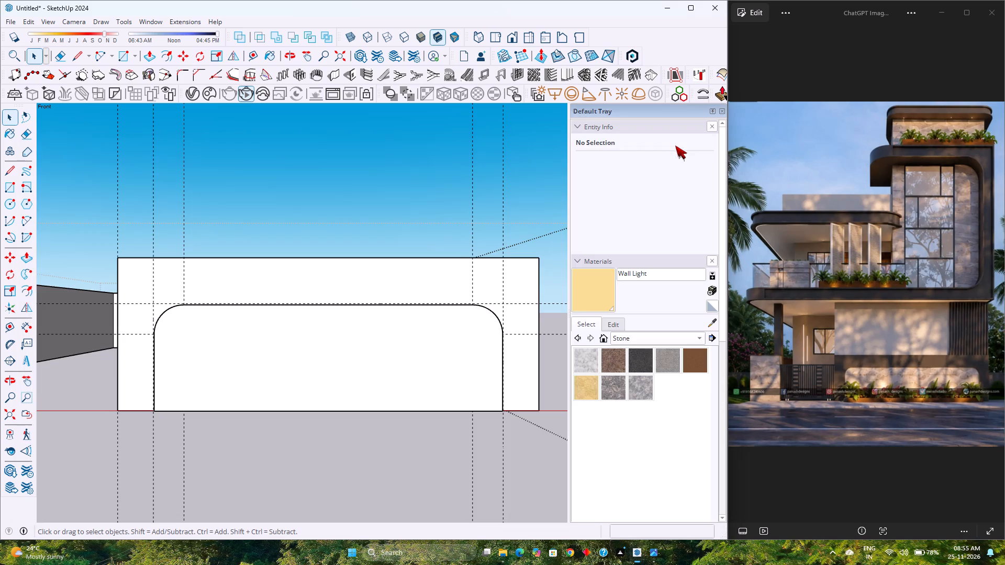
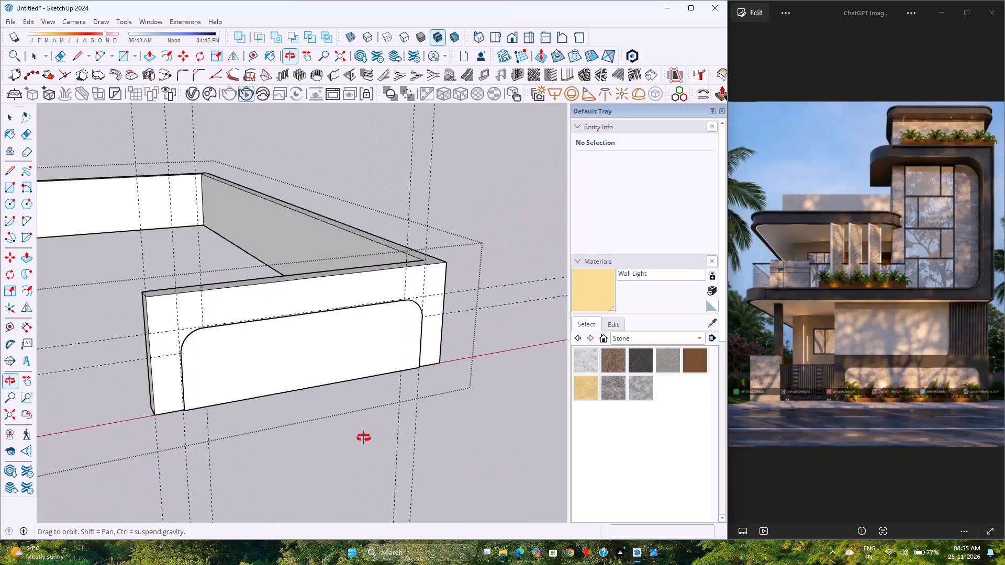
# Examine the front wall's rounded panel and the narrow light-strip gap behind it, up close and from the side.
pyautogui.scroll(5, 291, 361)
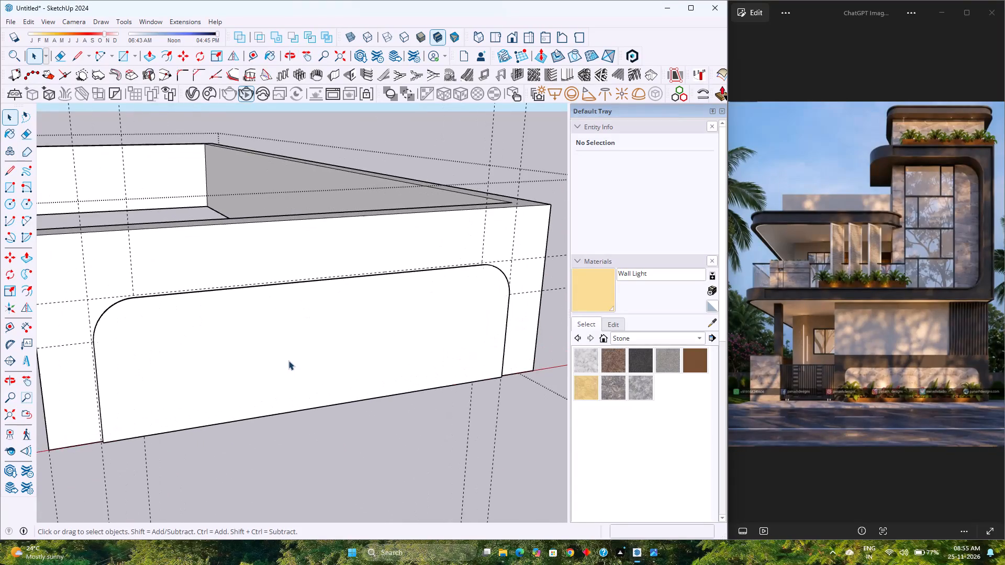
pyautogui.moveTo(222, 359); pyautogui.dragTo(482, 388, button='middle')
pyautogui.middleClick(482, 388)
pyautogui.scroll(4, 316, 372)
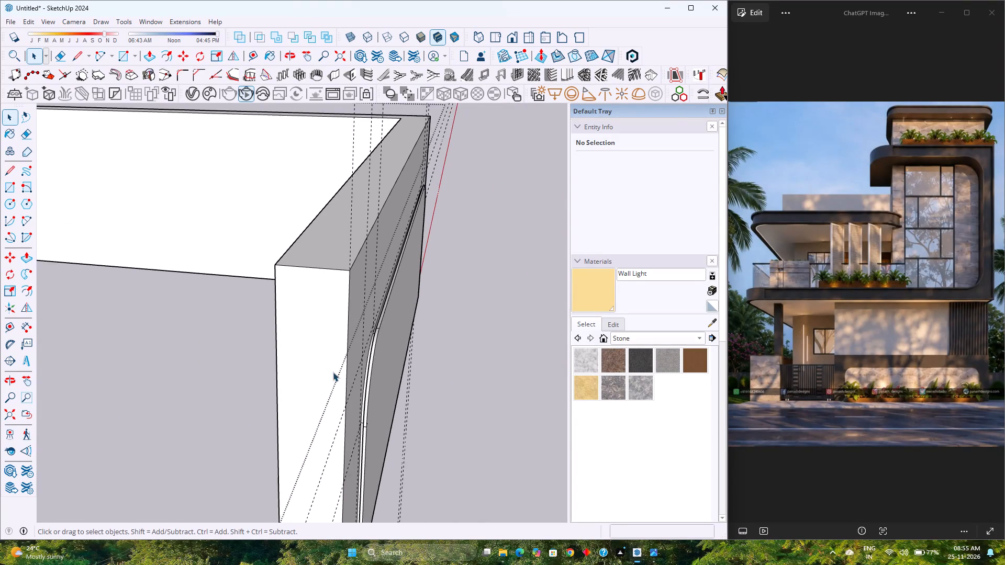
pyautogui.scroll(20, 333, 372)
pyautogui.scroll(2, 333, 372)
pyautogui.moveTo(376, 368); pyautogui.dragTo(441, 361, button='middle')
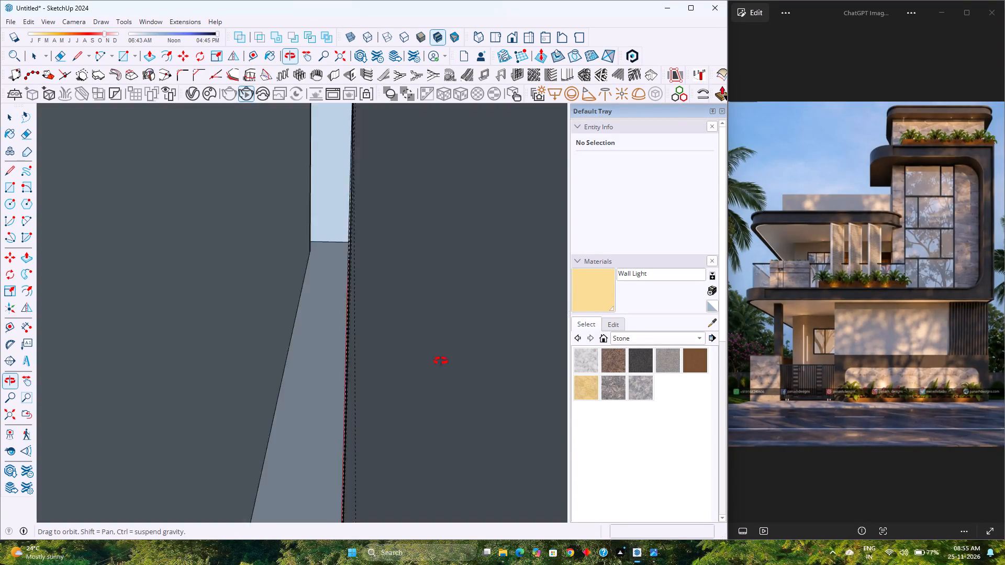
pyautogui.moveTo(441, 361); pyautogui.dragTo(363, 357, button='middle')
pyautogui.middleClick(363, 357)
pyautogui.scroll(18, 376, 348)
pyautogui.moveTo(365, 369); pyautogui.dragTo(365, 369, button='middle')
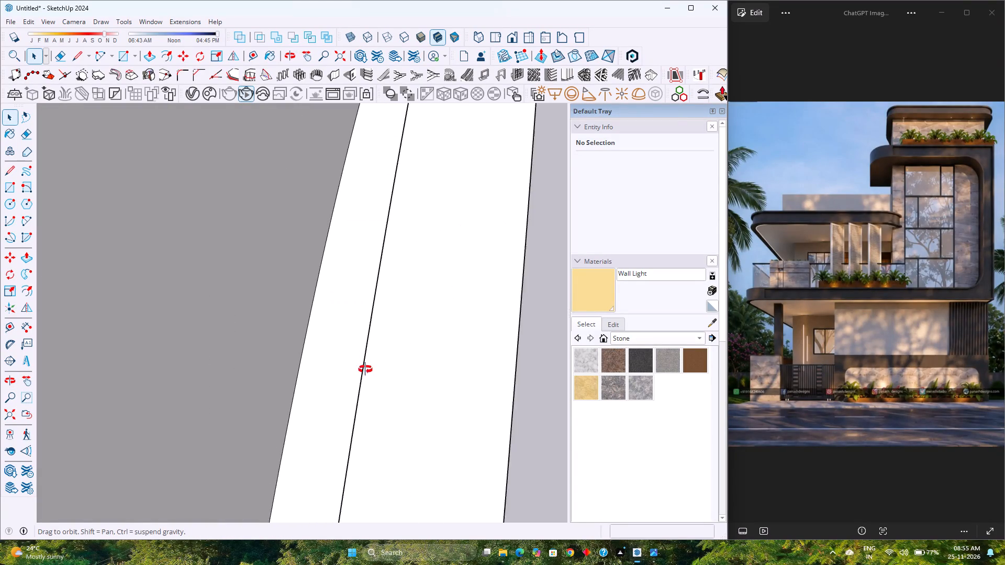
pyautogui.moveTo(365, 369); pyautogui.dragTo(395, 357, button='middle')
pyautogui.scroll(7, 362, 368)
pyautogui.moveTo(364, 374); pyautogui.dragTo(423, 365, button='middle')
pyautogui.middleClick(423, 365)
pyautogui.scroll(-11, 452, 342)
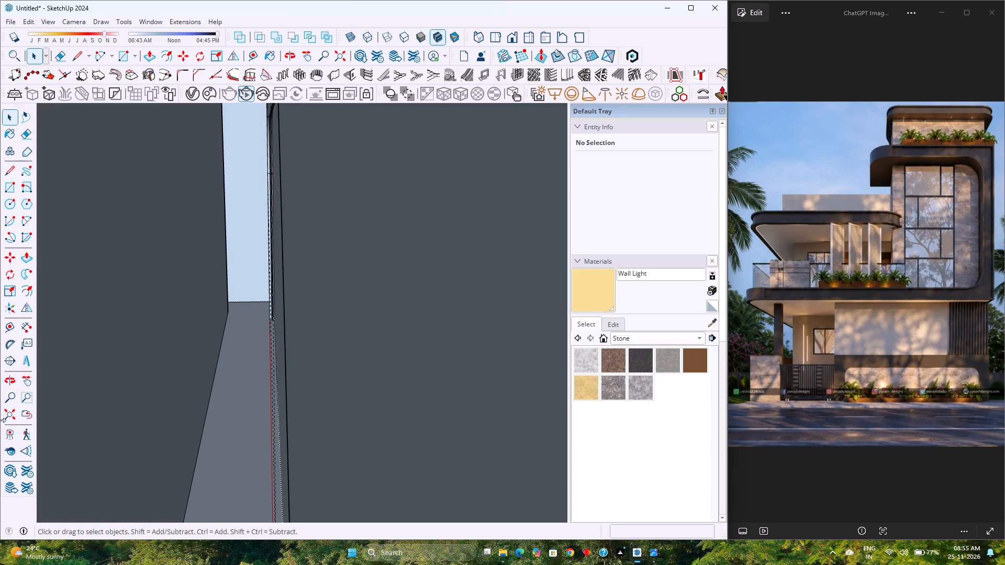
pyautogui.click(4, 417)
pyautogui.moveTo(262, 401); pyautogui.dragTo(56, 400, button='middle')
pyautogui.scroll(-4, 175, 382)
pyautogui.moveTo(342, 378); pyautogui.dragTo(206, 378, button='middle')
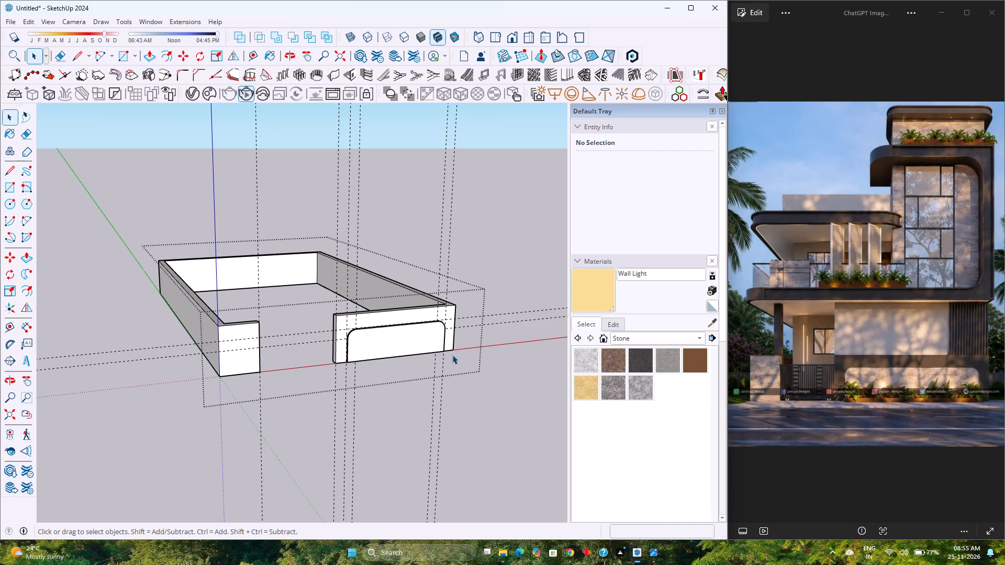
pyautogui.scroll(10, 445, 322)
pyautogui.moveTo(444, 323); pyautogui.dragTo(198, 409, button='middle')
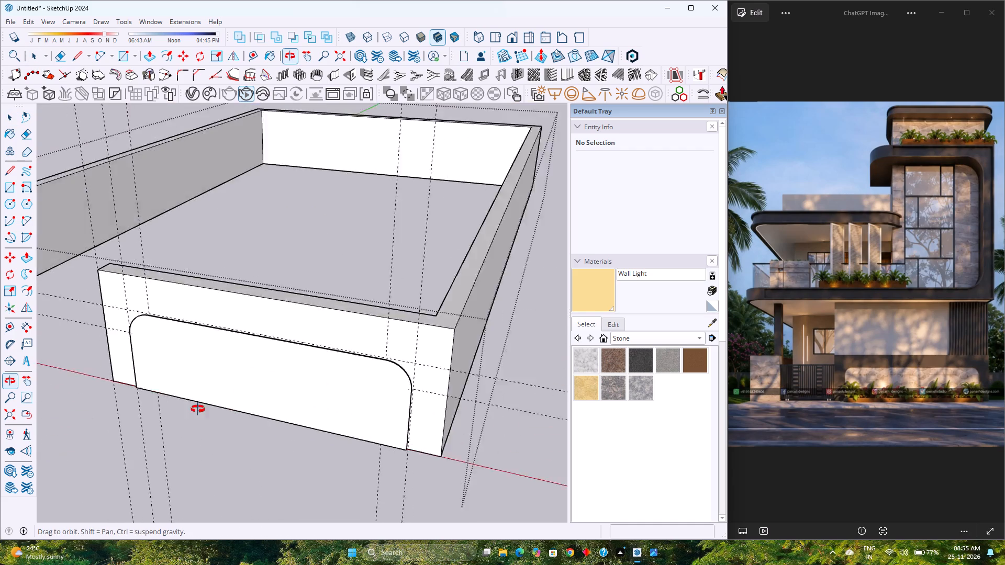
pyautogui.moveTo(198, 409); pyautogui.dragTo(488, 464, button='middle')
pyautogui.middleClick(488, 464)
pyautogui.scroll(-5, 359, 398)
pyautogui.moveTo(285, 413); pyautogui.dragTo(273, 326, button='middle')
pyautogui.scroll(2, 279, 340)
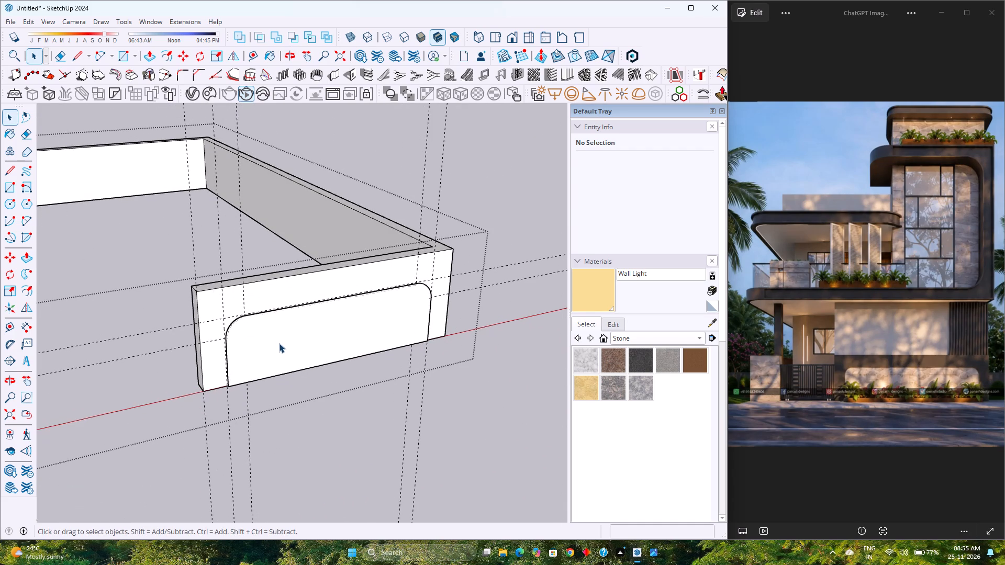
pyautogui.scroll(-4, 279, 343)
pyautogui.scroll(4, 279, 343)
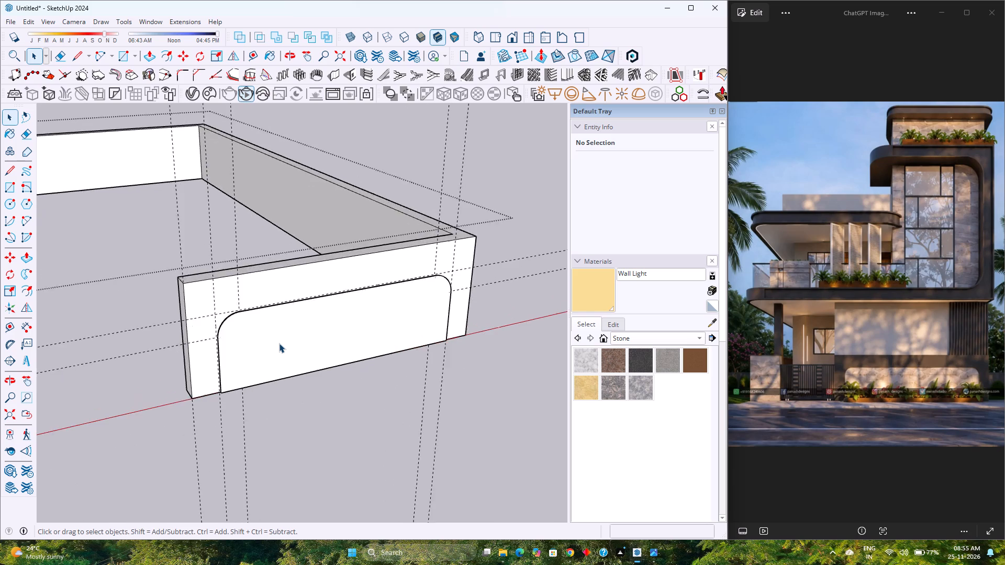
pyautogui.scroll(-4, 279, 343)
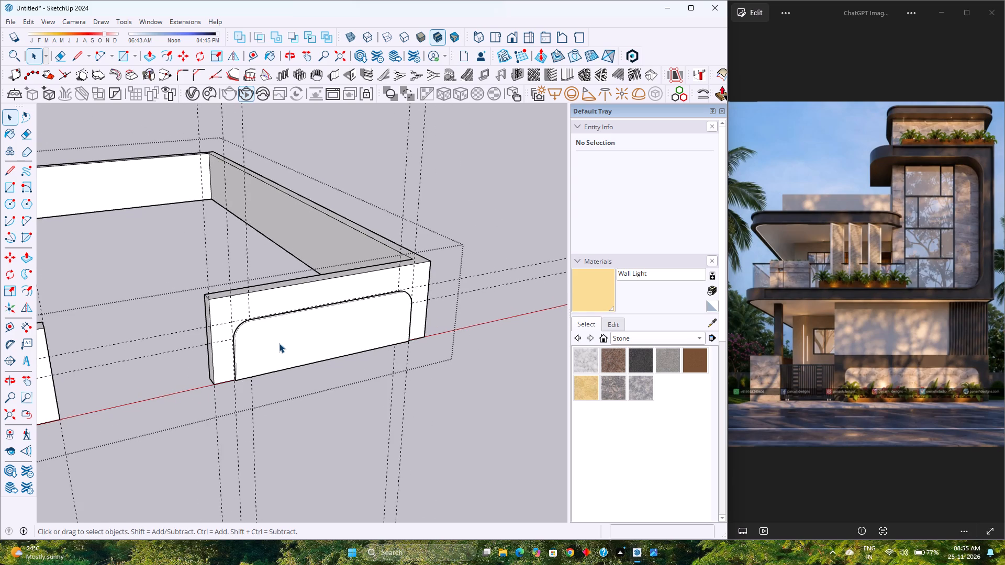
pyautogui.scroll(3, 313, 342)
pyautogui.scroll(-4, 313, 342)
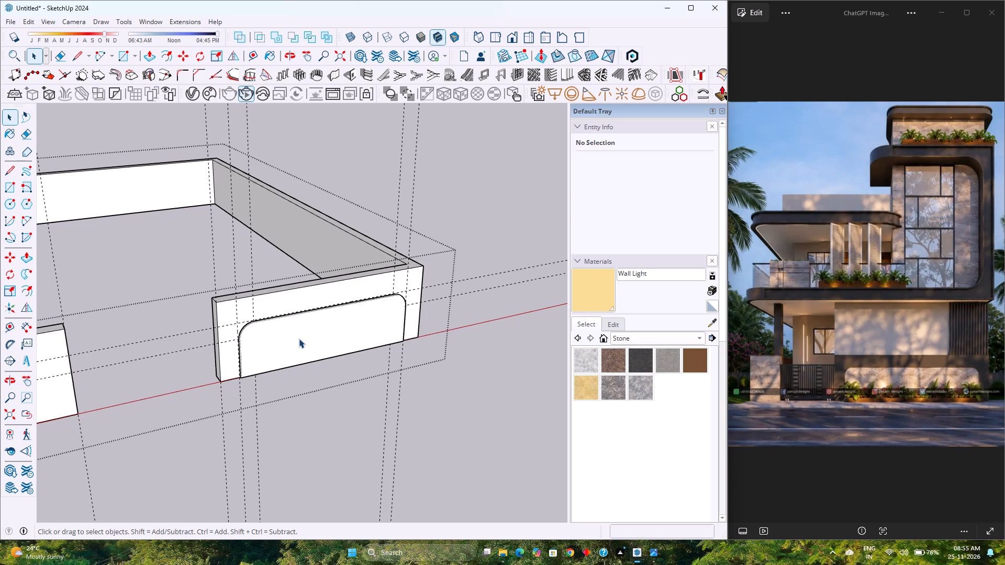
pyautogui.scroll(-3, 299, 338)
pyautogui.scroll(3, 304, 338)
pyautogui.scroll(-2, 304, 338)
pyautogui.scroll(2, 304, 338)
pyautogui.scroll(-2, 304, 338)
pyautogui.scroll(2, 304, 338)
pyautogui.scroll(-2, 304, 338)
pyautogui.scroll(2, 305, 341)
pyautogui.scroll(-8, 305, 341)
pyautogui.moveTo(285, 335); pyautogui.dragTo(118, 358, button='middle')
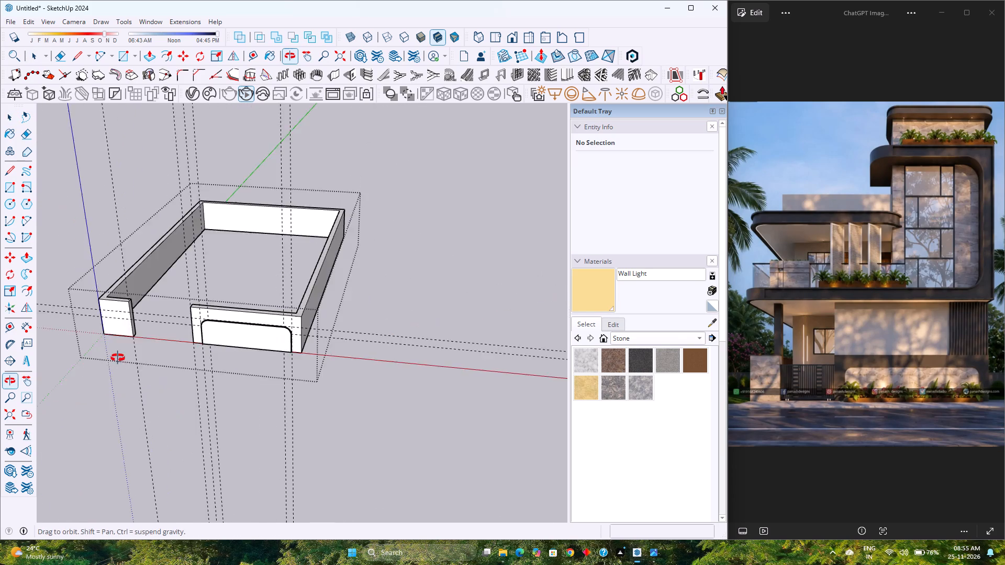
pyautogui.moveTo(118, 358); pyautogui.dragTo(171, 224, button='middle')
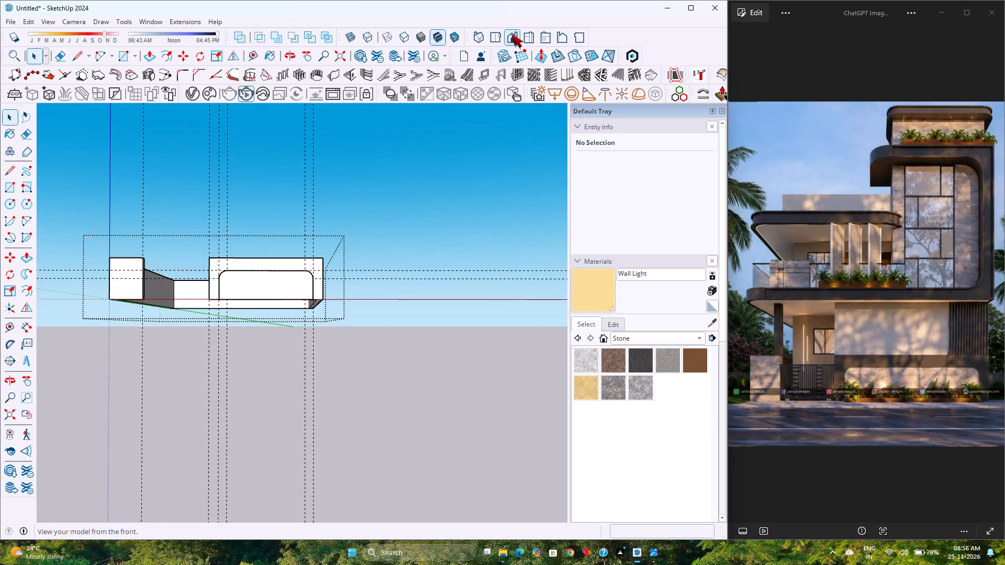
# Examine the rounded panel from the standard Front view and its light-strip edge up close around the curved corner.
pyautogui.click(511, 34)
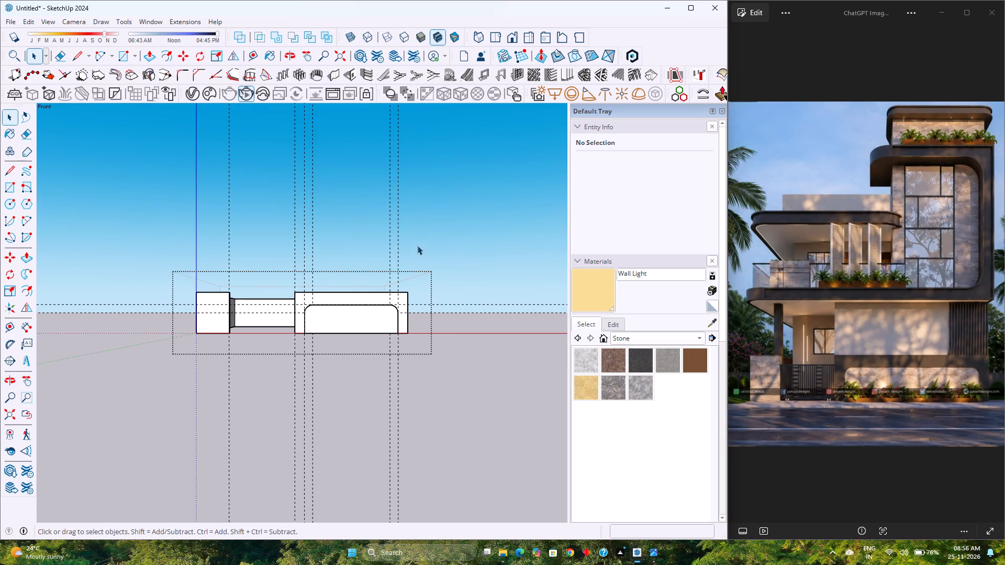
pyautogui.rightClick(439, 227)
pyautogui.click(468, 382)
pyautogui.scroll(3, 362, 309)
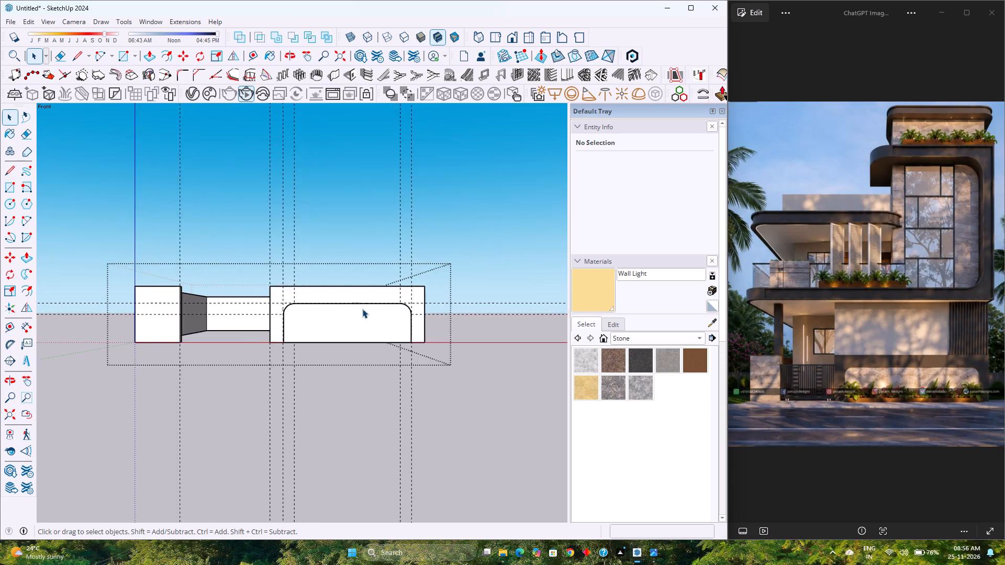
pyautogui.scroll(7, 362, 309)
pyautogui.moveTo(362, 310); pyautogui.dragTo(372, 420, button='middle')
pyautogui.middleClick(372, 420)
pyautogui.scroll(8, 320, 306)
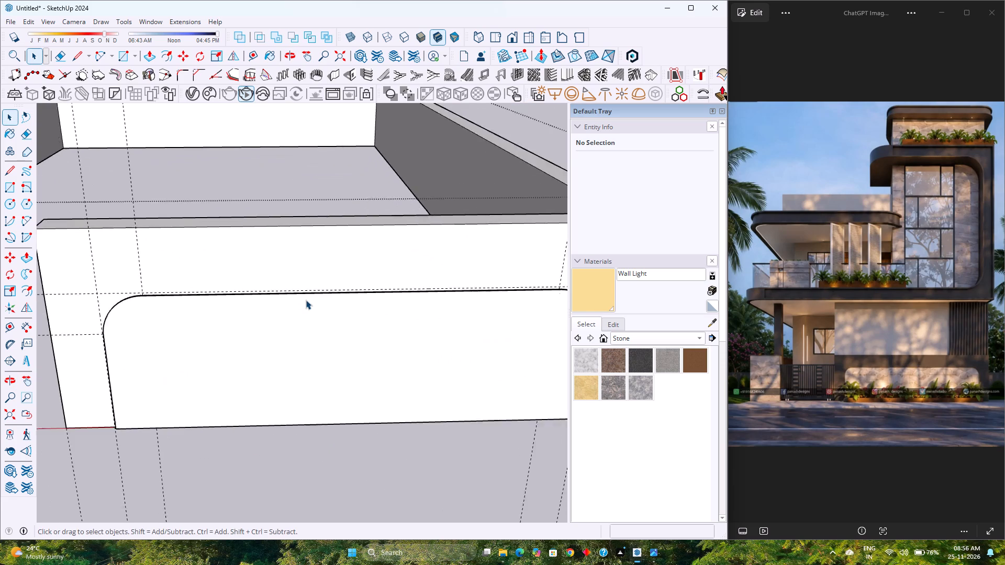
pyautogui.scroll(1, 306, 300)
pyautogui.scroll(-7, 305, 299)
pyautogui.moveTo(183, 339); pyautogui.dragTo(456, 327, button='middle')
pyautogui.scroll(3, 283, 346)
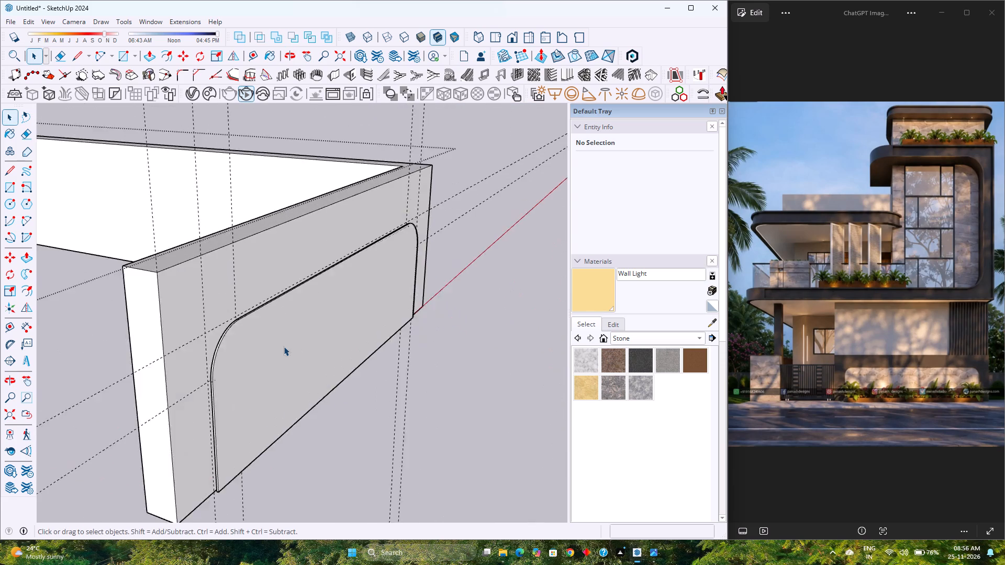
pyautogui.scroll(2, 284, 346)
pyautogui.scroll(8, 191, 360)
pyautogui.moveTo(191, 360); pyautogui.dragTo(202, 348, button='middle')
pyautogui.middleClick(200, 348)
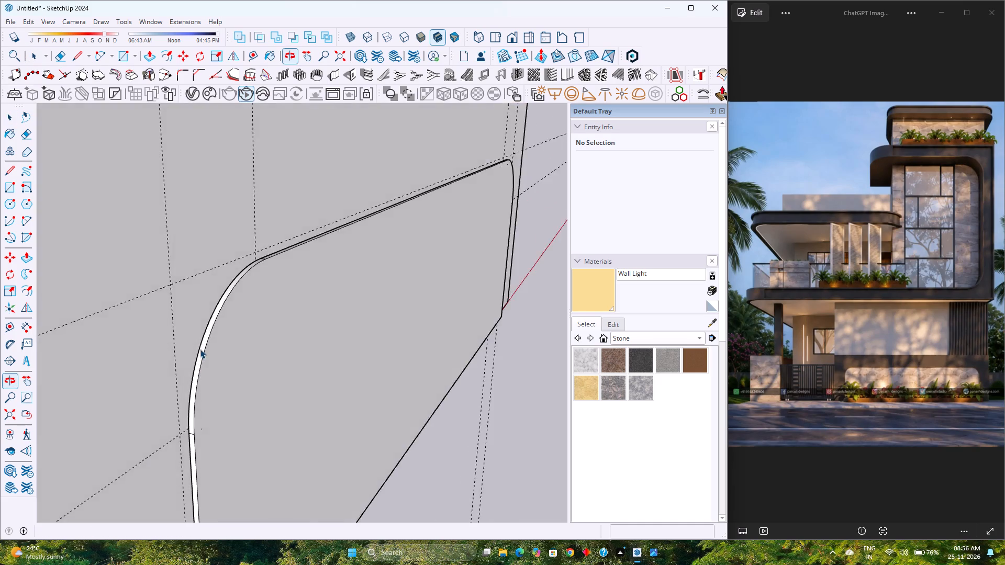
pyautogui.scroll(-4, 200, 349)
pyautogui.scroll(9, 200, 349)
pyautogui.moveTo(200, 338); pyautogui.dragTo(257, 348, button='middle')
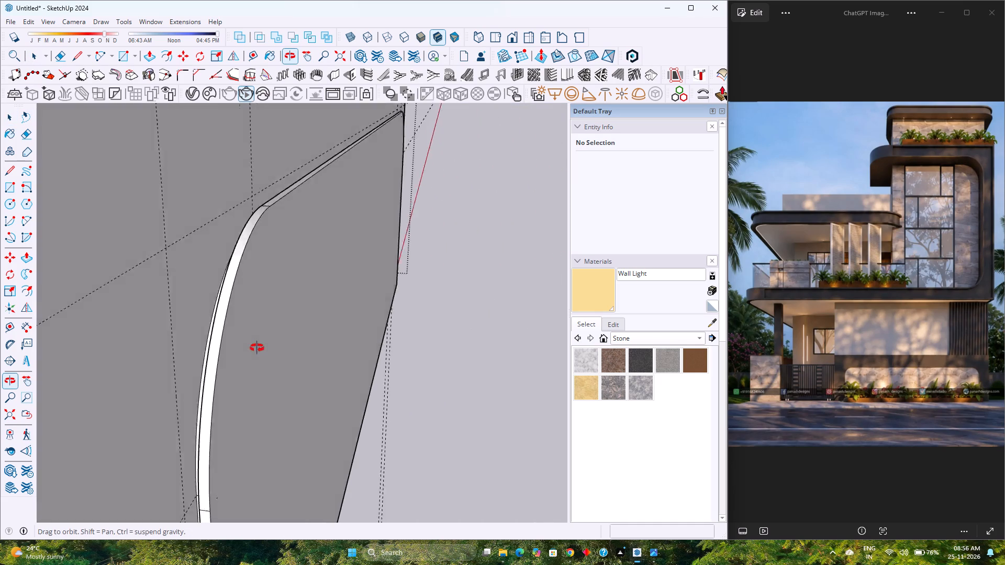
pyautogui.moveTo(257, 348); pyautogui.dragTo(256, 348, button='middle')
pyautogui.scroll(-3, 255, 348)
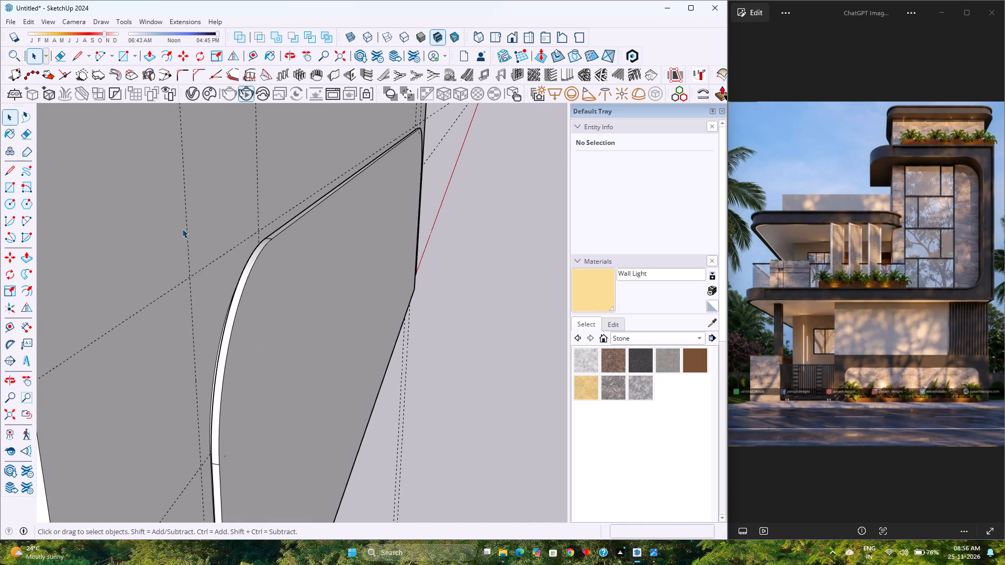
pyautogui.scroll(1, 148, 303)
pyautogui.scroll(-4, 148, 303)
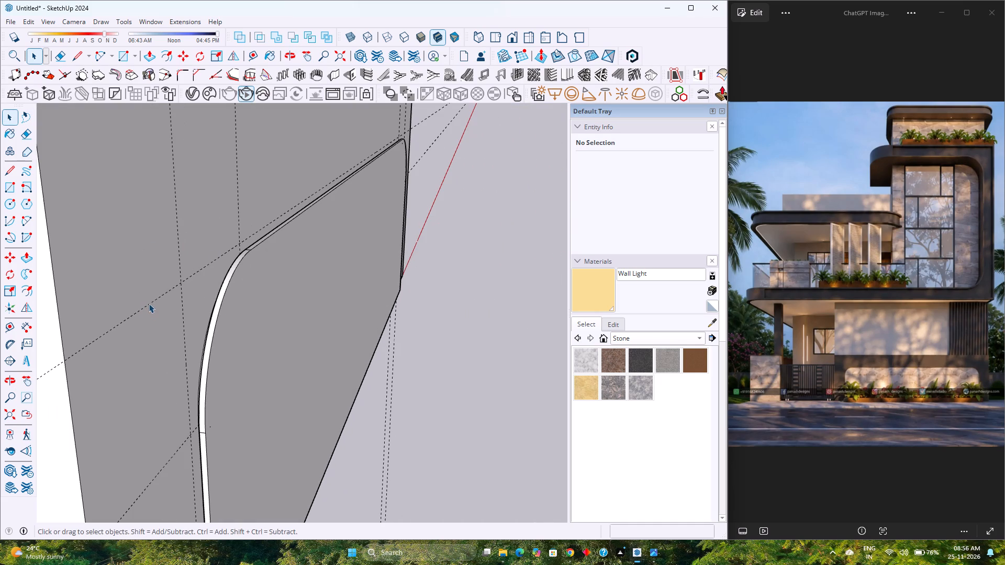
pyautogui.scroll(4, 142, 296)
pyautogui.scroll(-10, 142, 296)
pyautogui.moveTo(259, 310); pyautogui.dragTo(137, 309, button='middle')
pyautogui.middleClick(137, 309)
pyautogui.scroll(-12, 137, 309)
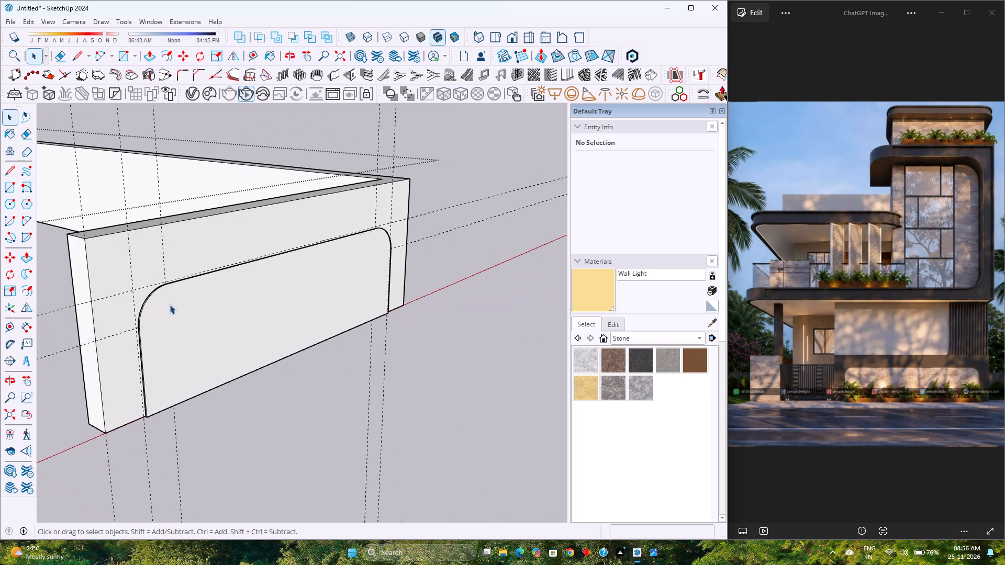
# Examine the front wall and its rounded panel straight on from the standard Front view.
pyautogui.scroll(-4, 297, 332)
pyautogui.moveTo(327, 348); pyautogui.dragTo(305, 341, button='middle')
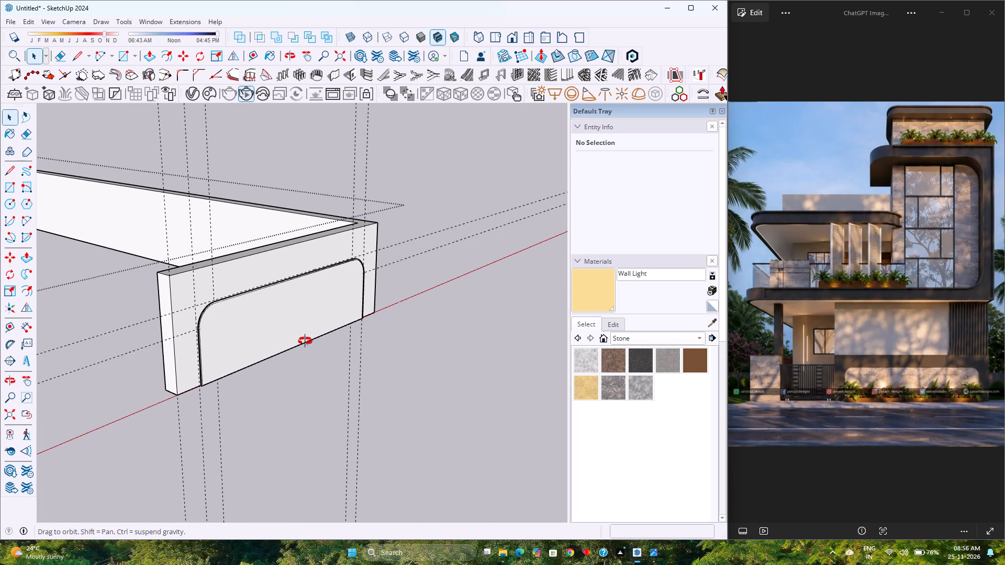
pyautogui.moveTo(305, 341); pyautogui.dragTo(111, 307, button='middle')
pyautogui.scroll(4, 115, 287)
pyautogui.scroll(-9, 115, 287)
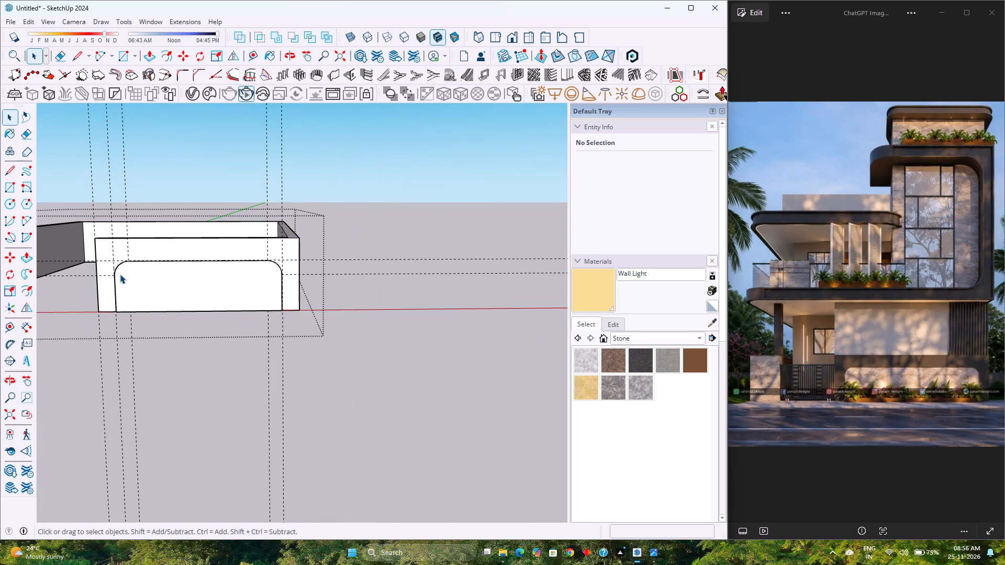
pyautogui.scroll(-4, 107, 261)
pyautogui.click(511, 34)
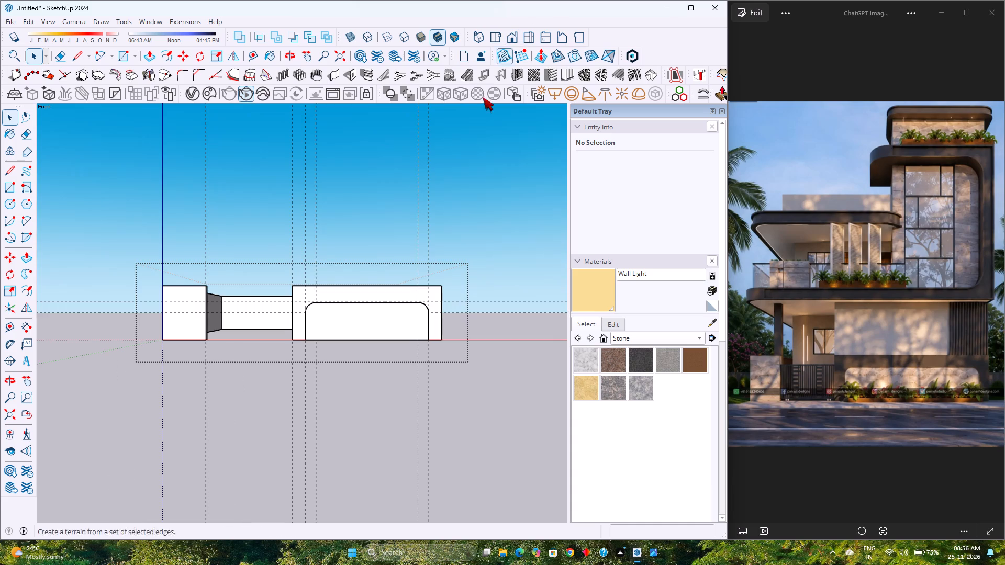
pyautogui.scroll(11, 356, 341)
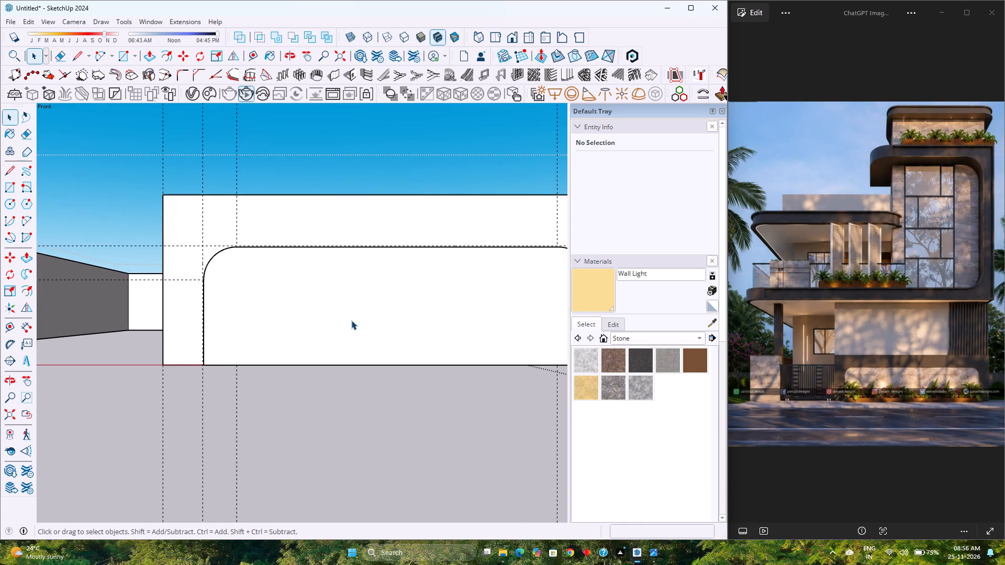
pyautogui.scroll(-5, 294, 301)
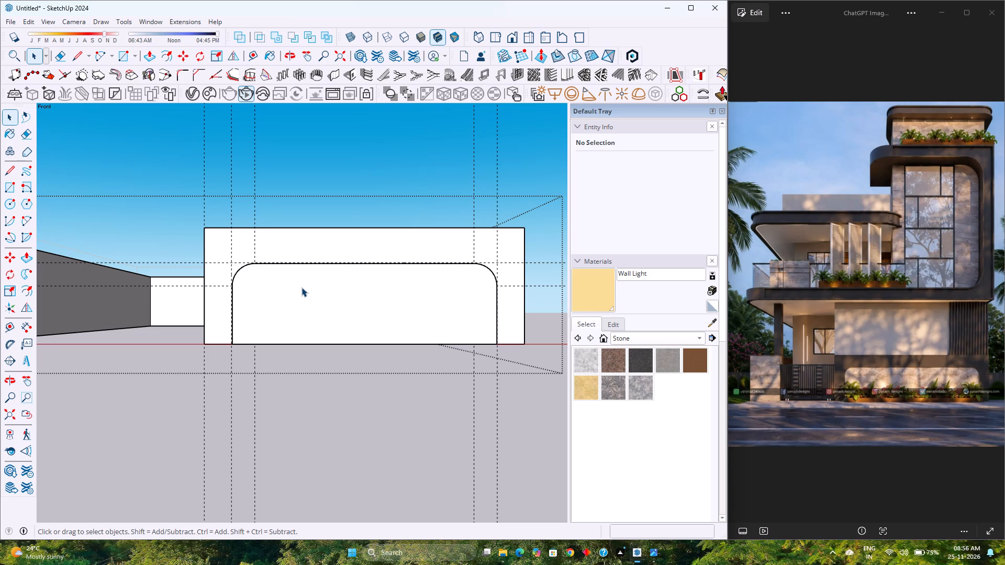
pyautogui.scroll(-5, 301, 287)
pyautogui.scroll(5, 302, 287)
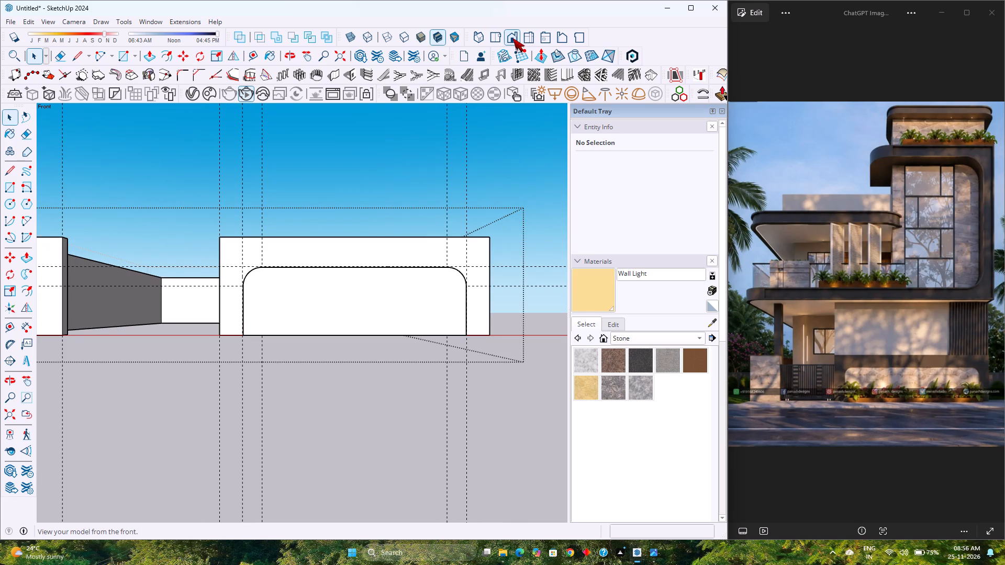
pyautogui.click(513, 38)
pyautogui.scroll(3, 315, 281)
pyautogui.scroll(-4, 315, 281)
pyautogui.scroll(7, 315, 281)
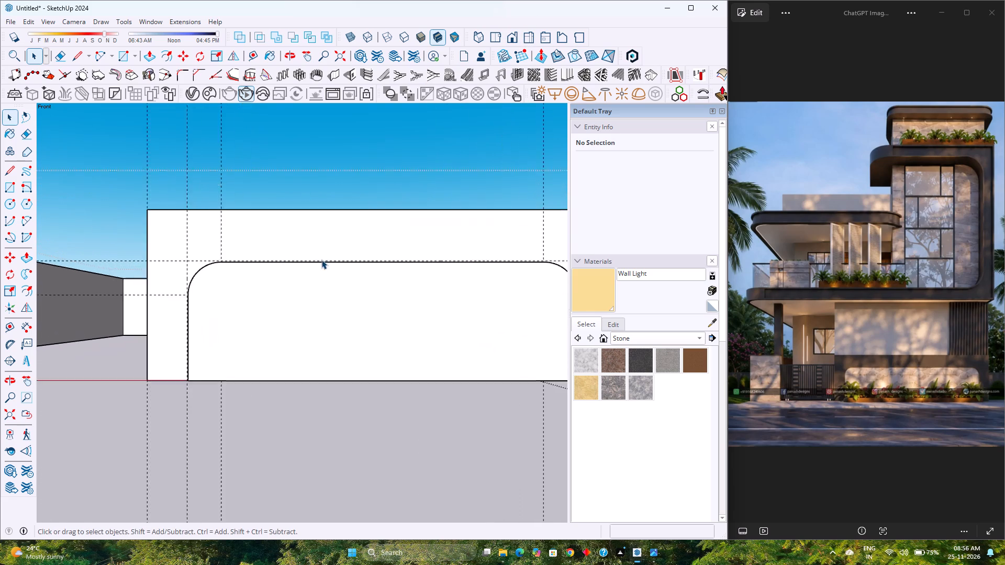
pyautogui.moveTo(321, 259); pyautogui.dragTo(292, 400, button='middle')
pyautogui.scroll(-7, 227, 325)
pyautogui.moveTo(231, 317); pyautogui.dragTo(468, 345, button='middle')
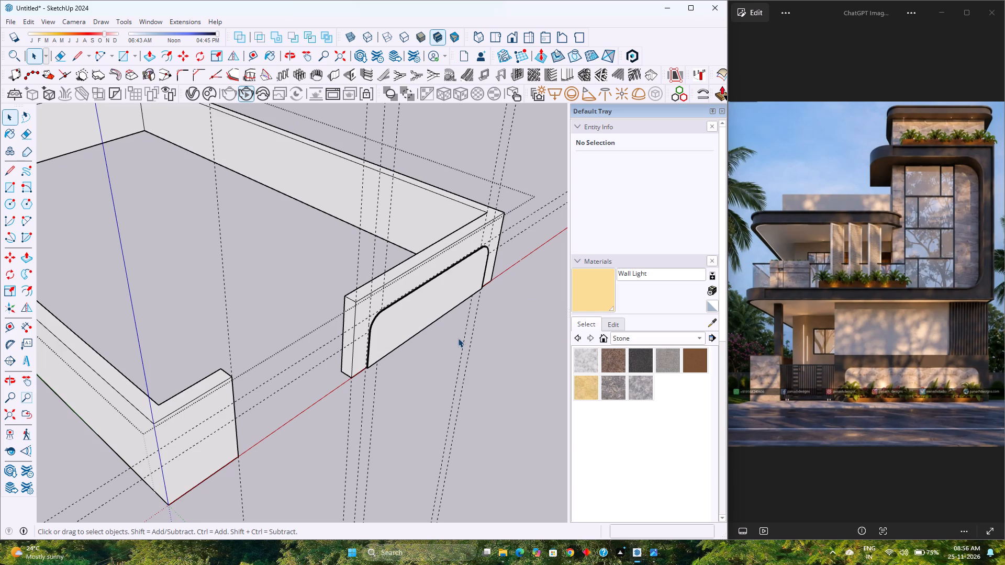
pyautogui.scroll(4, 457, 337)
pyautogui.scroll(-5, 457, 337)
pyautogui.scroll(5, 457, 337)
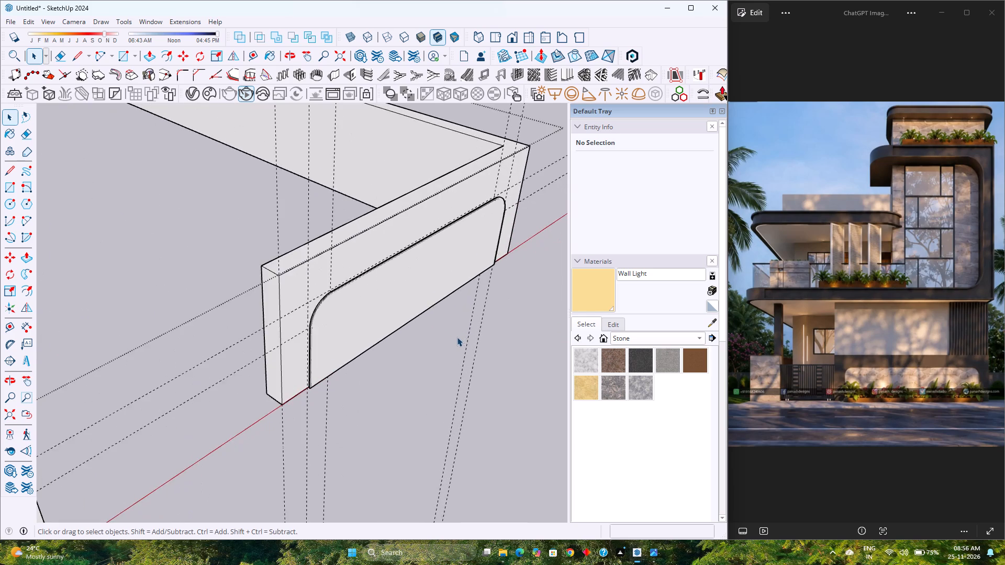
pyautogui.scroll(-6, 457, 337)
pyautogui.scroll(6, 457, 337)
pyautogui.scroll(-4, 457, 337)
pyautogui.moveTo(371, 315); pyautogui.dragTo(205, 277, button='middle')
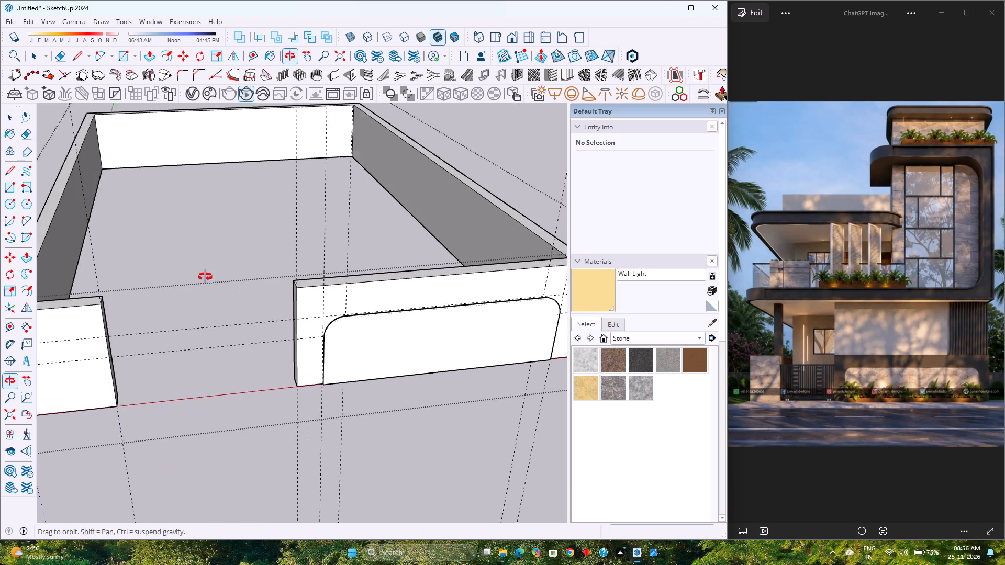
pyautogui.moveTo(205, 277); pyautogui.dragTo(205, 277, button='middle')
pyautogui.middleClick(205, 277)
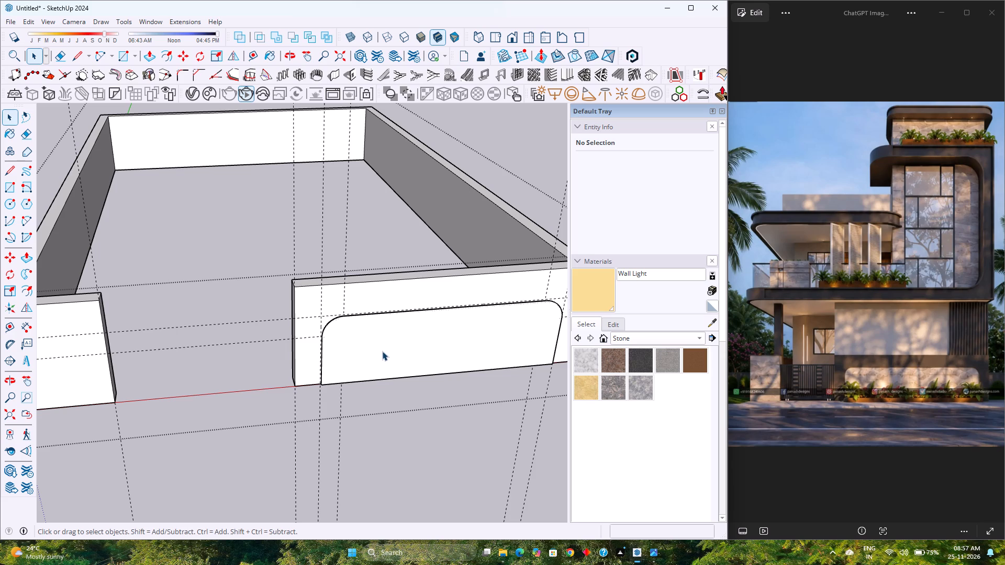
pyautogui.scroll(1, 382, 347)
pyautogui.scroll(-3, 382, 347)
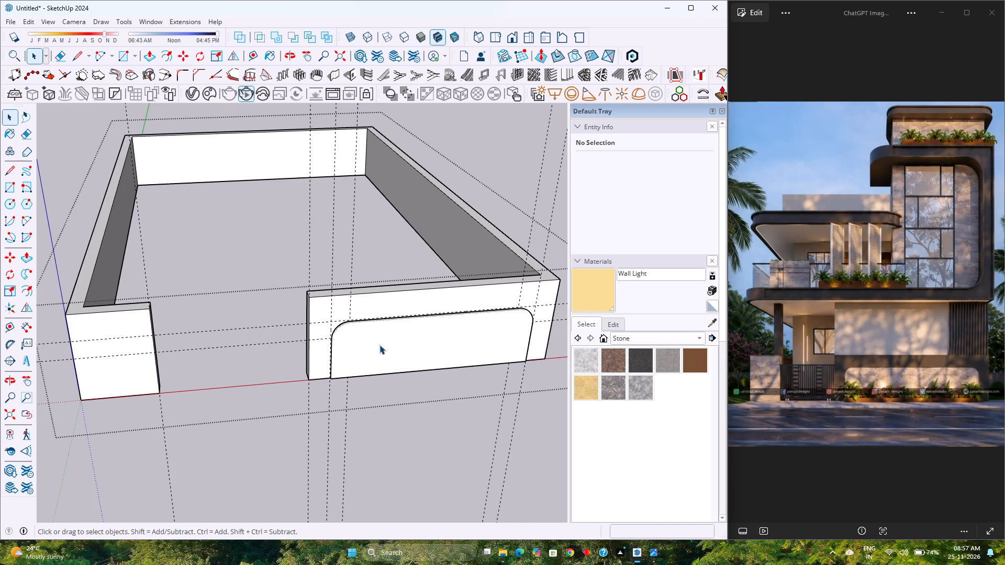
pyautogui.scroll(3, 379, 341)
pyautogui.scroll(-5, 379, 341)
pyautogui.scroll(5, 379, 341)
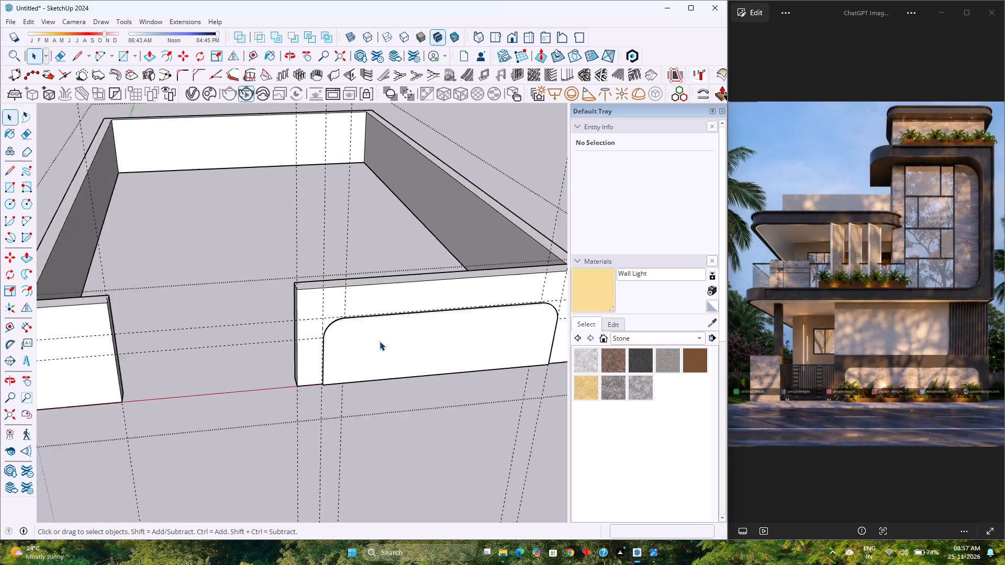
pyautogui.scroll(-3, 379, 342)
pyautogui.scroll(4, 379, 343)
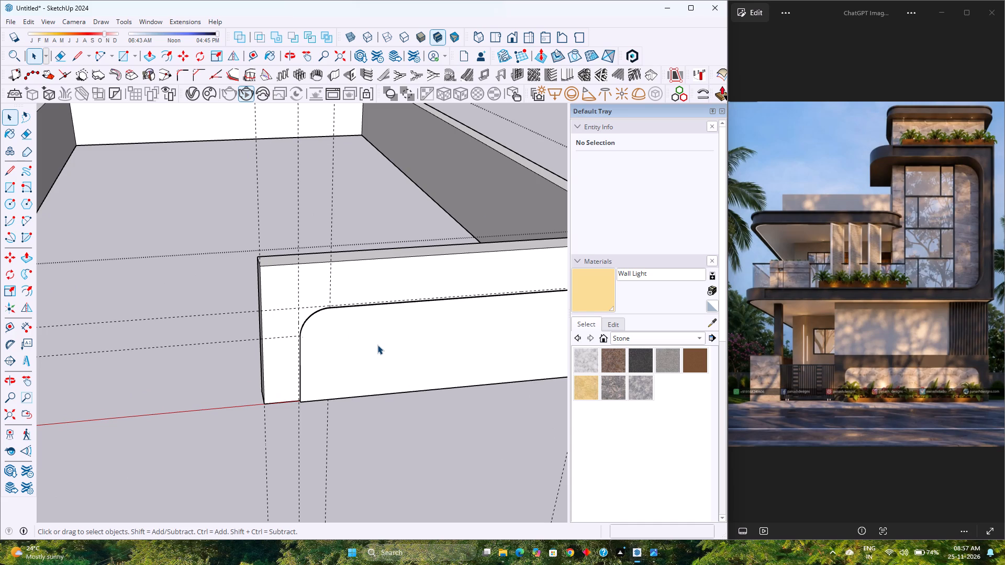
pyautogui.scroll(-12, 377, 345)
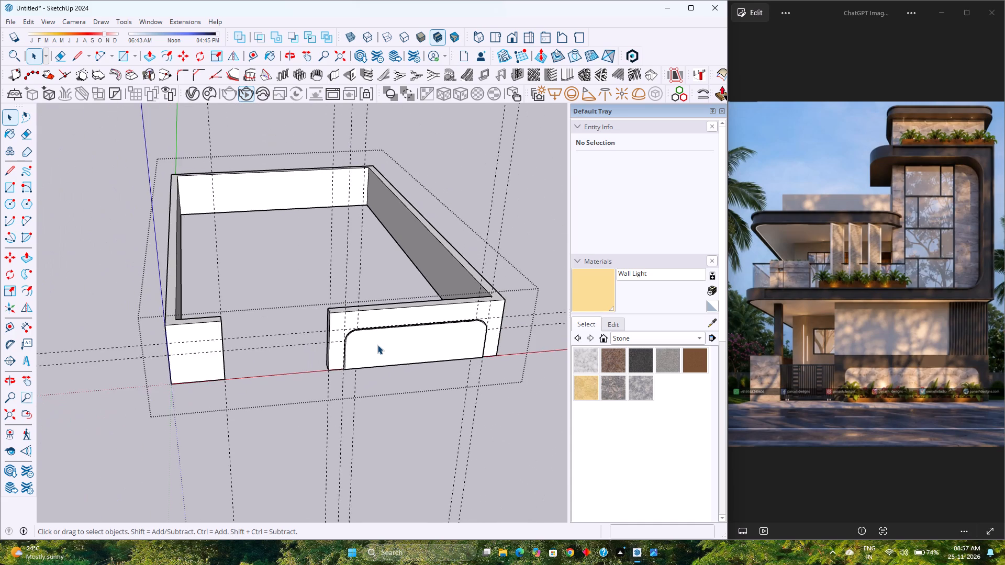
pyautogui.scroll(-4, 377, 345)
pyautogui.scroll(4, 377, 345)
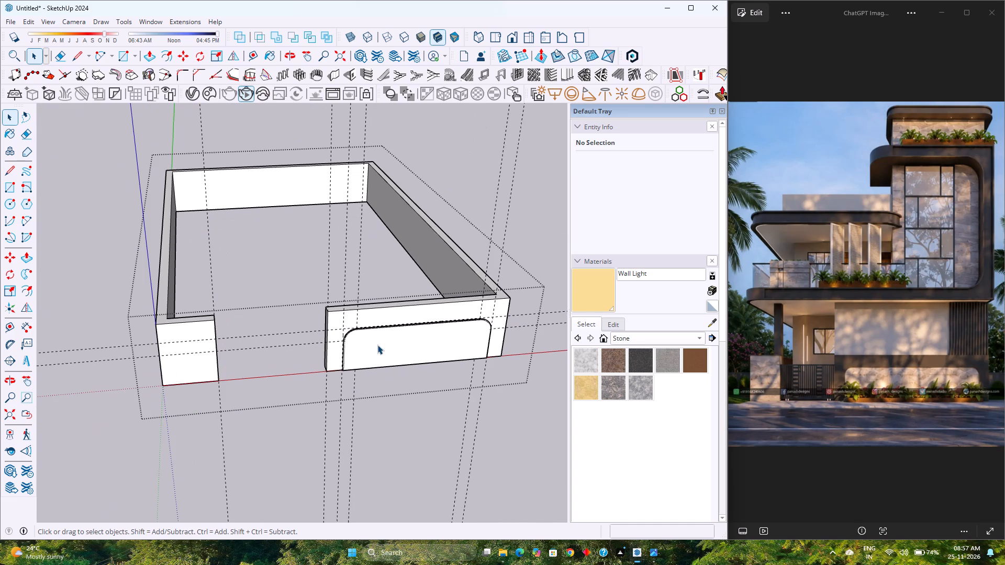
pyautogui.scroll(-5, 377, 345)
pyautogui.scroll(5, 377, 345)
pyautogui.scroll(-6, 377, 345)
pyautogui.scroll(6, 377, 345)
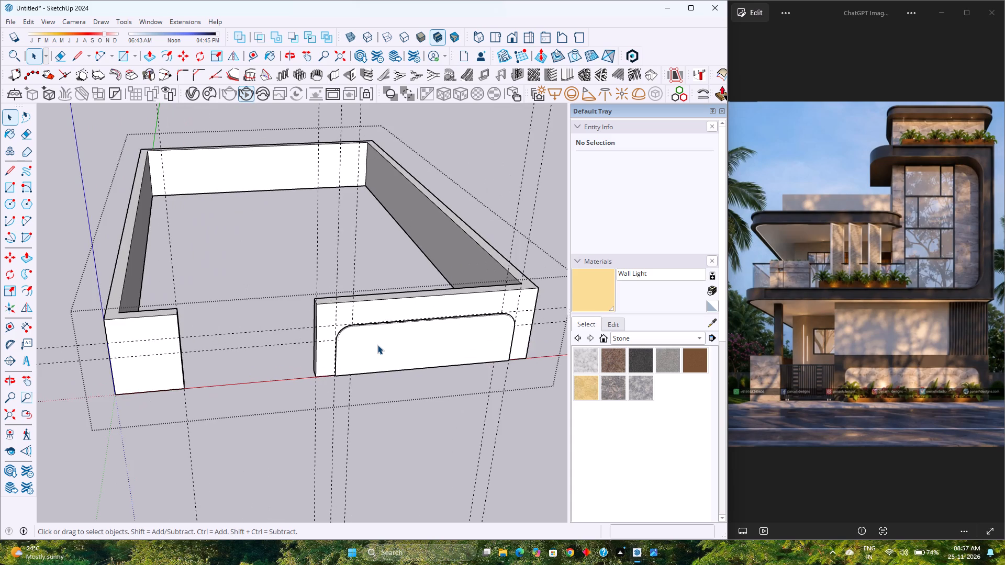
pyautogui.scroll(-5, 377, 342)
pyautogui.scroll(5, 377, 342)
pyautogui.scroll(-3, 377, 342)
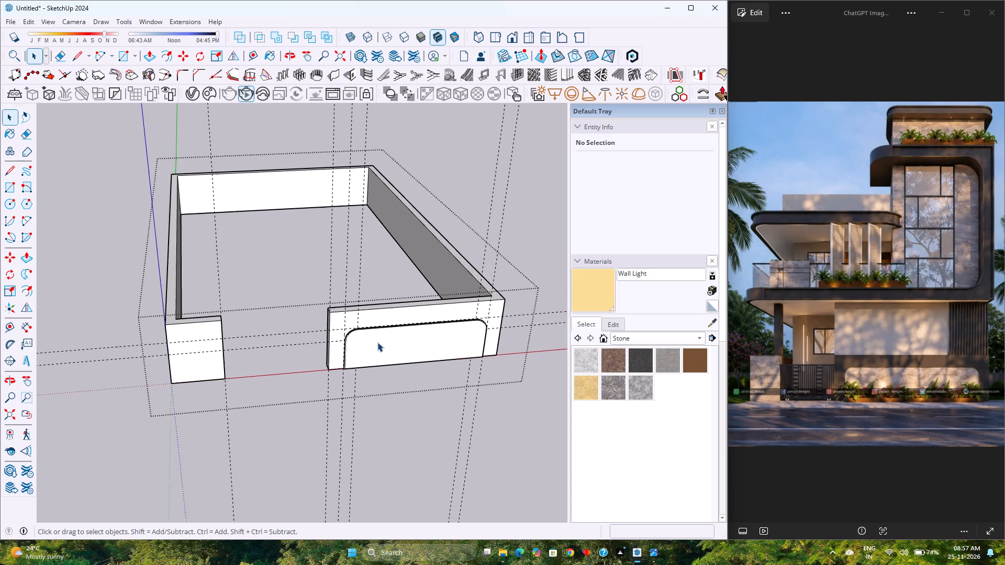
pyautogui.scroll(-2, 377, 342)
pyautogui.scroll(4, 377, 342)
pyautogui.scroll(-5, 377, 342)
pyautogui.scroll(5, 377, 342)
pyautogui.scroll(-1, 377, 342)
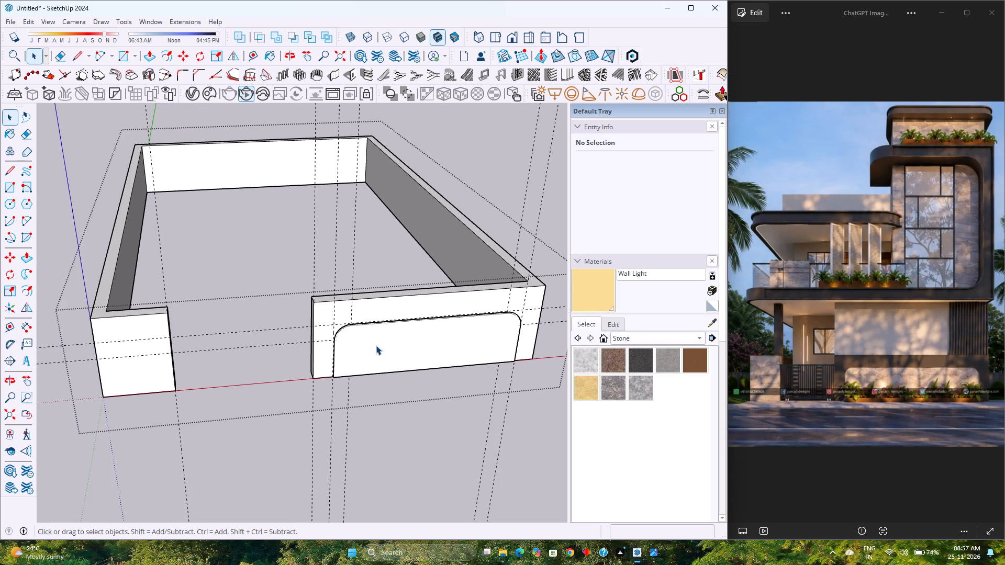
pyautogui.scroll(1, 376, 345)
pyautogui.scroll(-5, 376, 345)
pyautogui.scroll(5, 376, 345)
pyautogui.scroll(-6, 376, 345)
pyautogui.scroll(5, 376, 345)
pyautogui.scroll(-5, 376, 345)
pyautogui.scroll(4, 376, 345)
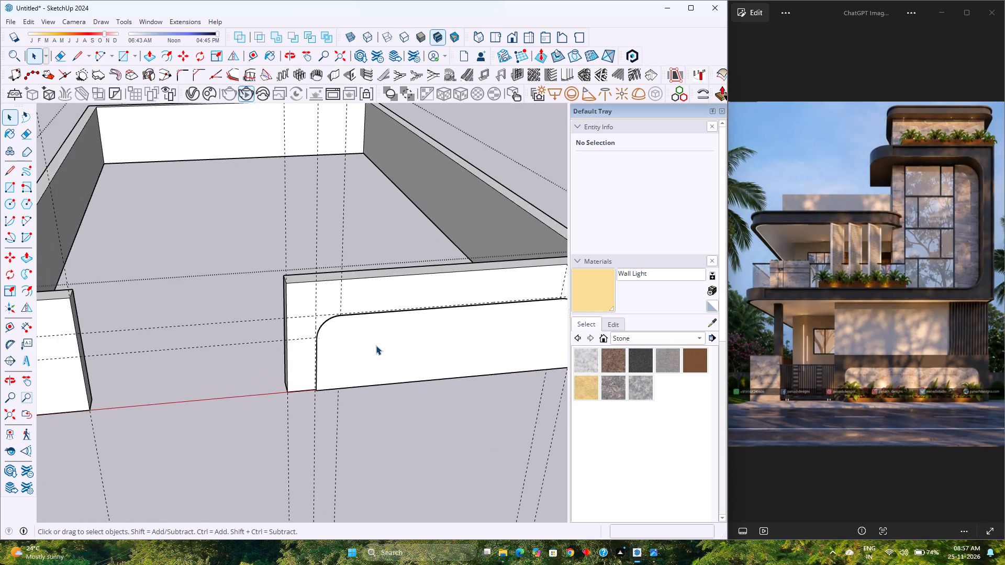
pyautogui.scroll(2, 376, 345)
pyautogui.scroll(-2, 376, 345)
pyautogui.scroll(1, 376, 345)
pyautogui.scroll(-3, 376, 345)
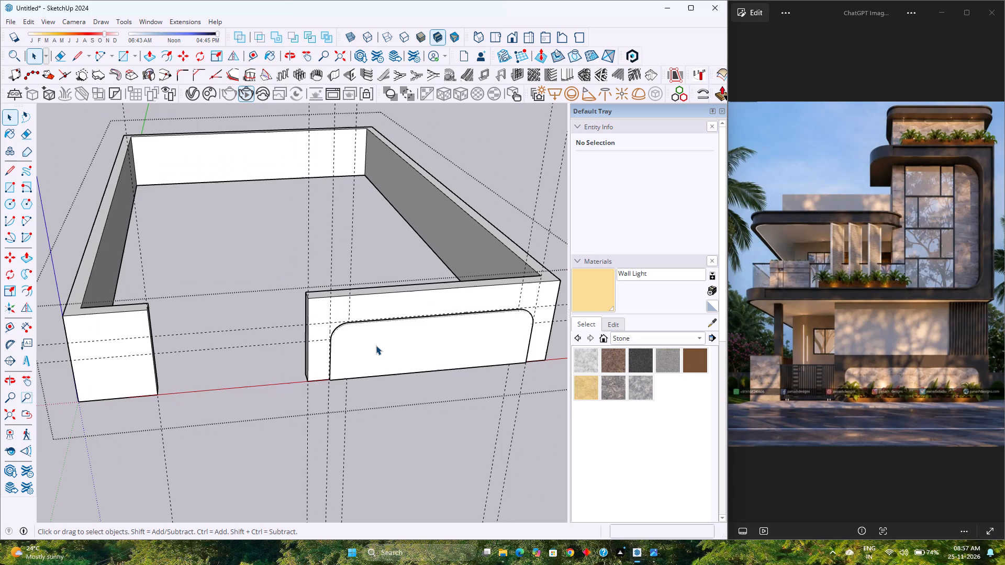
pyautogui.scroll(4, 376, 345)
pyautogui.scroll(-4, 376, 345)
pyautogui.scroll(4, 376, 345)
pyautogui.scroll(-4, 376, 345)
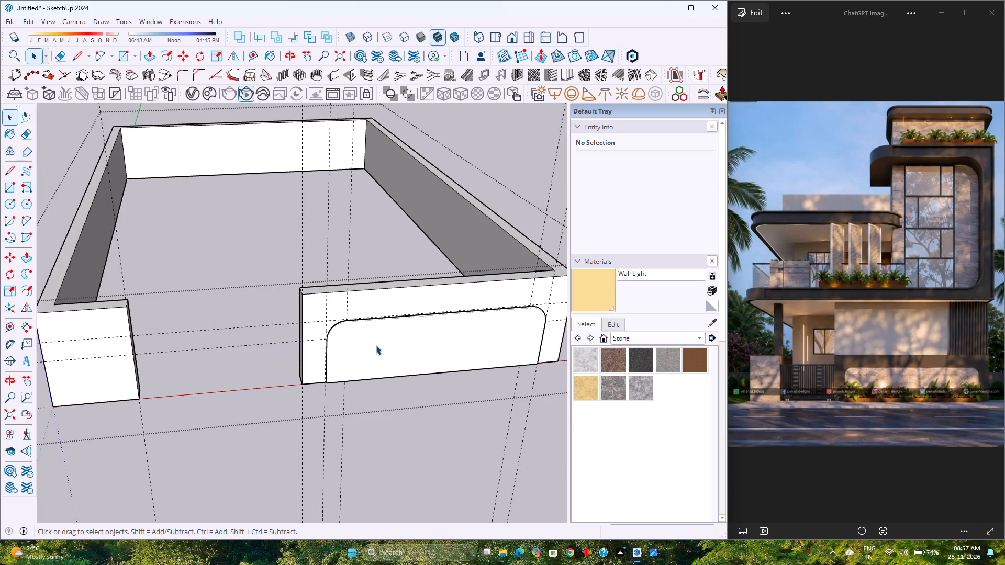
# Examine the boundary walls and the open floor area between them from the sides, above and underneath.
pyautogui.moveTo(342, 358); pyautogui.dragTo(511, 353, button='middle')
pyautogui.scroll(5, 385, 354)
pyautogui.scroll(2, 437, 379)
pyautogui.moveTo(442, 374); pyautogui.dragTo(363, 366, button='middle')
pyautogui.scroll(-9, 363, 366)
pyautogui.moveTo(359, 353); pyautogui.dragTo(537, 330, button='middle')
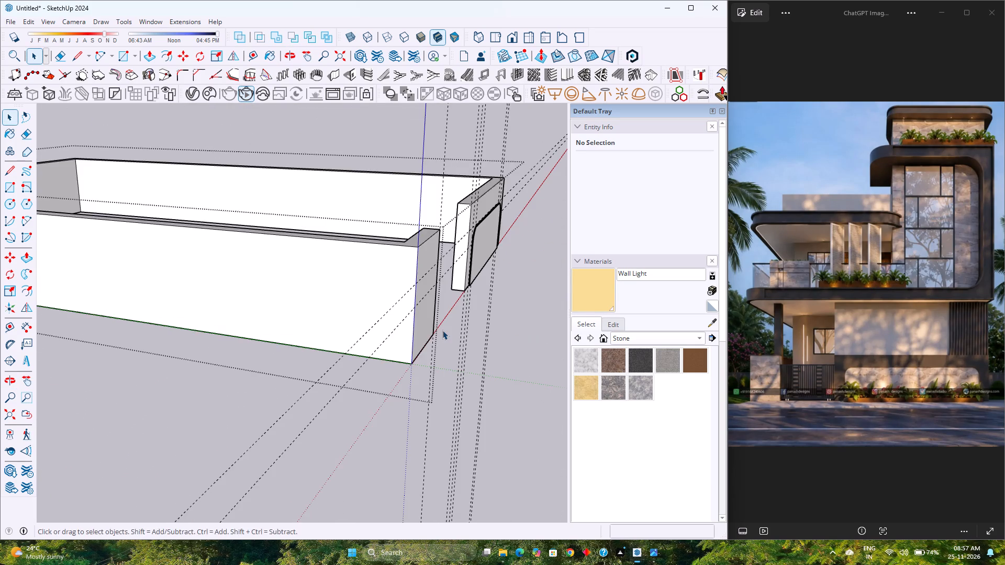
pyautogui.scroll(-5, 442, 330)
pyautogui.moveTo(437, 335); pyautogui.dragTo(312, 358, button='middle')
pyautogui.scroll(5, 307, 354)
pyautogui.scroll(-3, 307, 354)
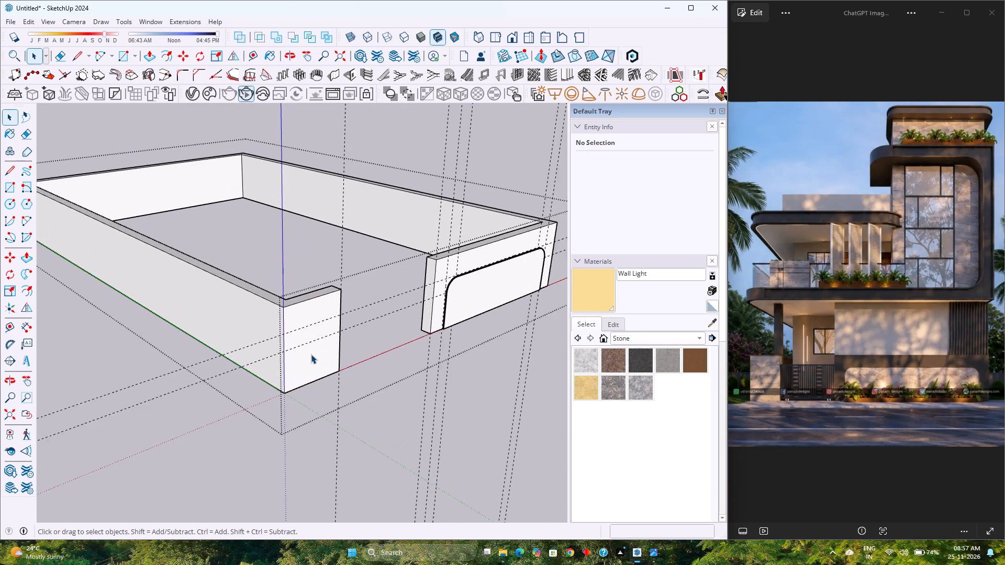
pyautogui.moveTo(342, 357); pyautogui.dragTo(228, 238, button='middle')
pyautogui.scroll(2, 275, 360)
pyautogui.moveTo(276, 356); pyautogui.dragTo(300, 299, button='middle')
pyautogui.middleClick(300, 299)
pyautogui.scroll(-3, 300, 299)
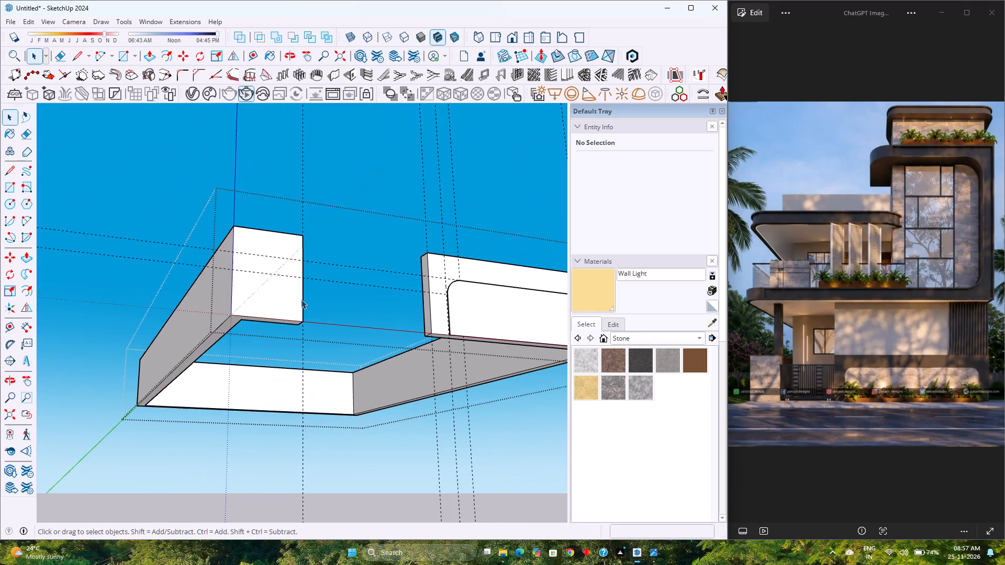
pyautogui.moveTo(357, 364); pyautogui.dragTo(201, 249, button='middle')
pyautogui.scroll(-4, 218, 258)
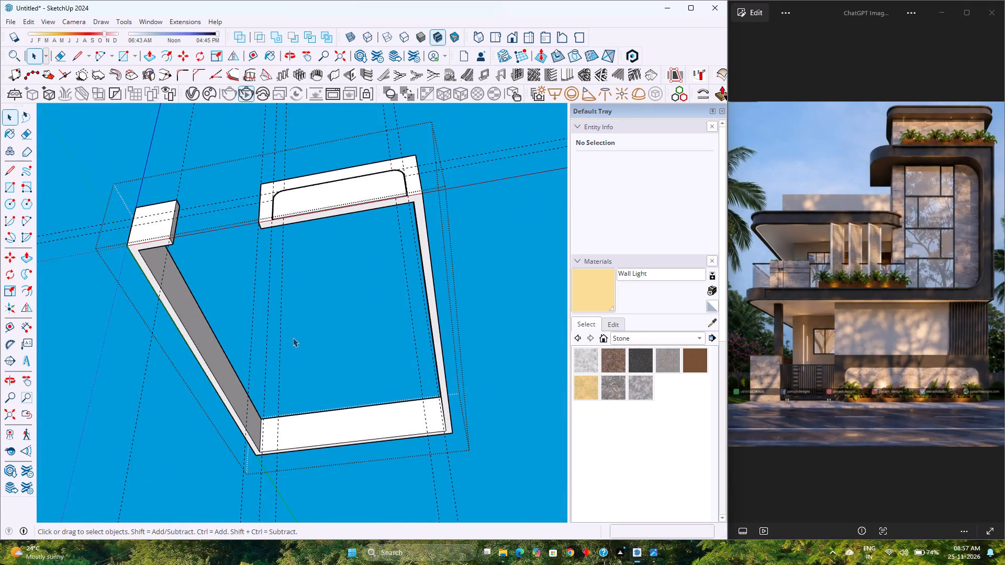
pyautogui.scroll(-3, 293, 337)
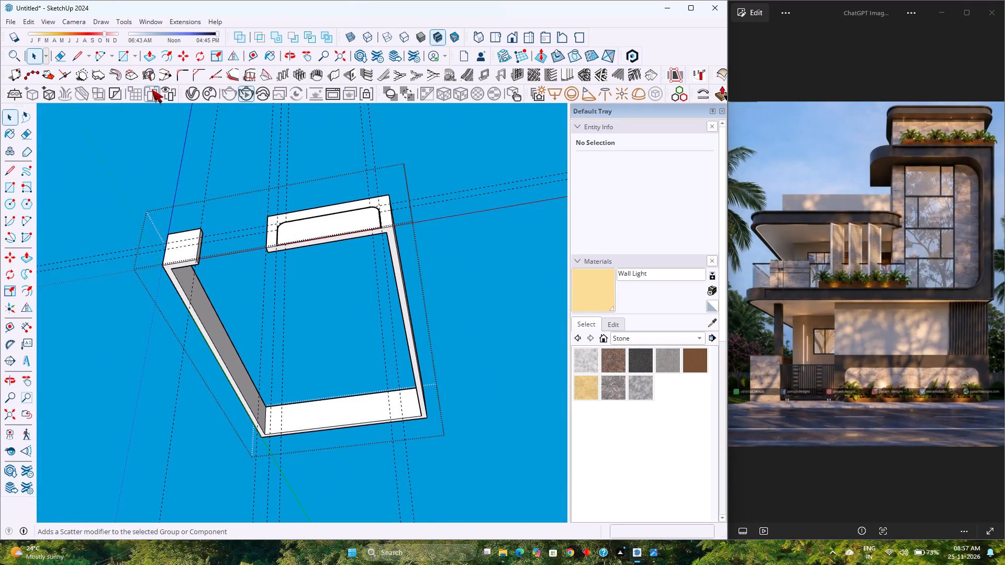
# Draw a floor rectangle at the base of the boundary walls, spanning between their opposite inner corners.
pyautogui.moveTo(169, 112); pyautogui.dragTo(318, 425, button='middle')
pyautogui.moveTo(264, 292); pyautogui.dragTo(194, 302, button='middle')
pyautogui.click(122, 56)
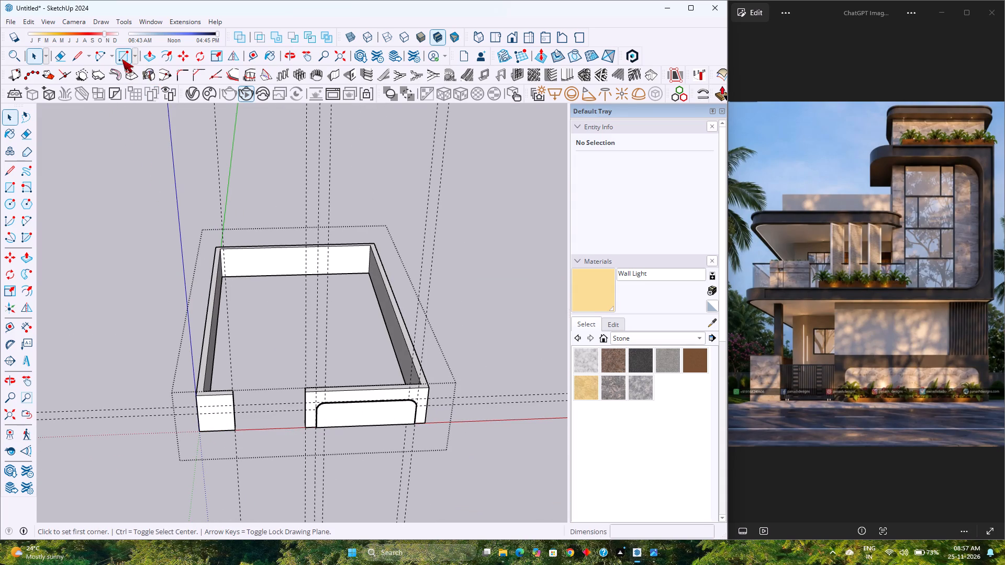
pyautogui.scroll(8, 236, 283)
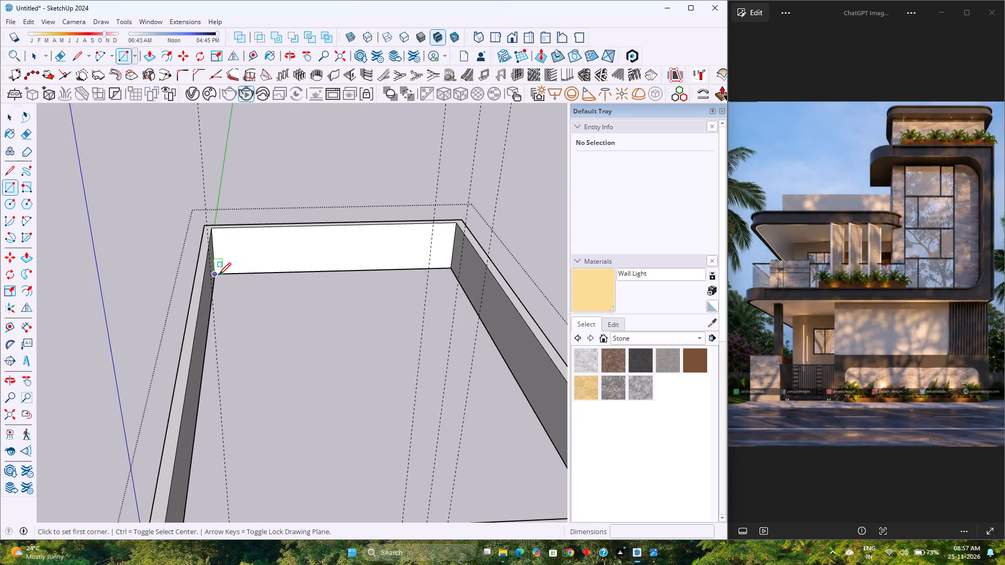
pyautogui.click(219, 275)
pyautogui.press('Escape')
pyautogui.scroll(-3, 219, 270)
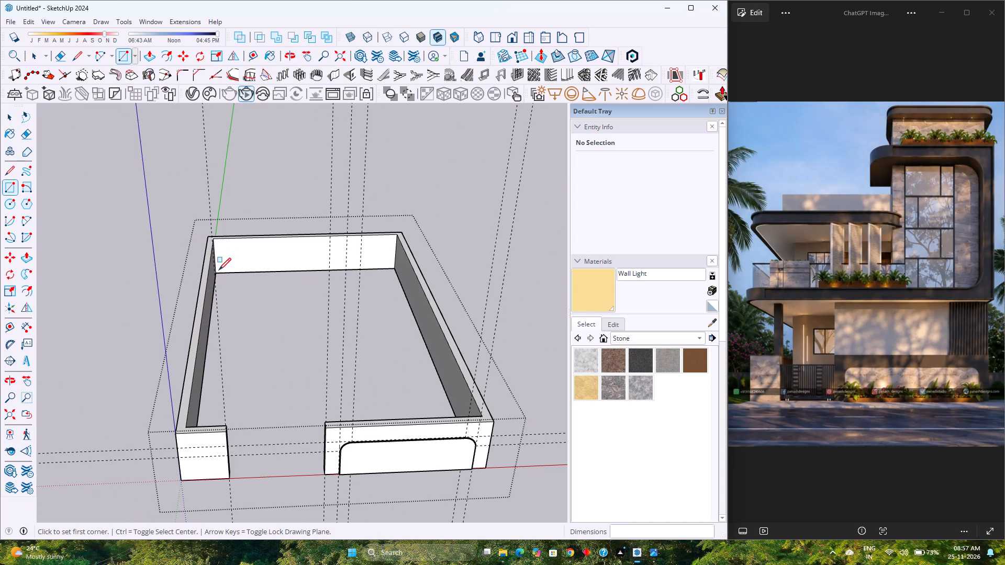
pyautogui.moveTo(197, 346); pyautogui.dragTo(261, 161, button='middle')
pyautogui.middleClick(262, 160)
pyautogui.scroll(2, 166, 435)
pyautogui.moveTo(162, 430); pyautogui.dragTo(146, 397, button='middle')
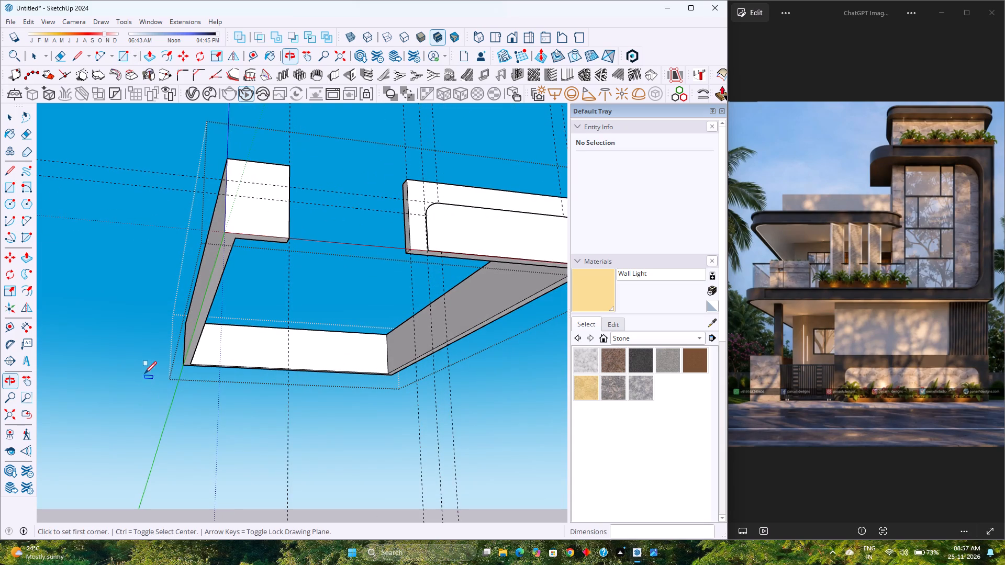
pyautogui.moveTo(230, 306); pyautogui.dragTo(160, 362, button='middle')
pyautogui.moveTo(210, 315); pyautogui.dragTo(199, 336, button='middle')
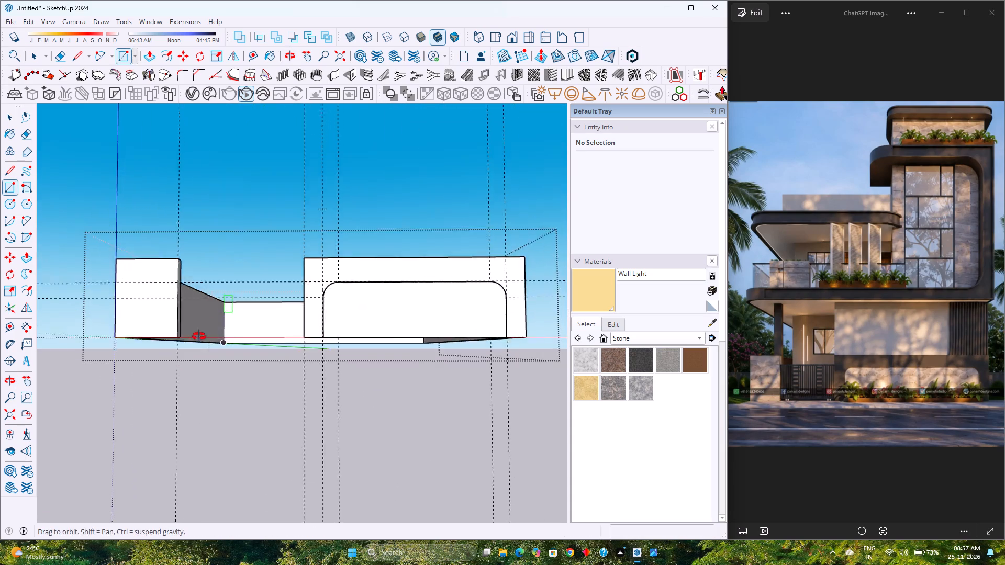
pyautogui.moveTo(199, 336); pyautogui.dragTo(220, 424, button='middle')
pyautogui.middleClick(220, 424)
pyautogui.click(219, 278)
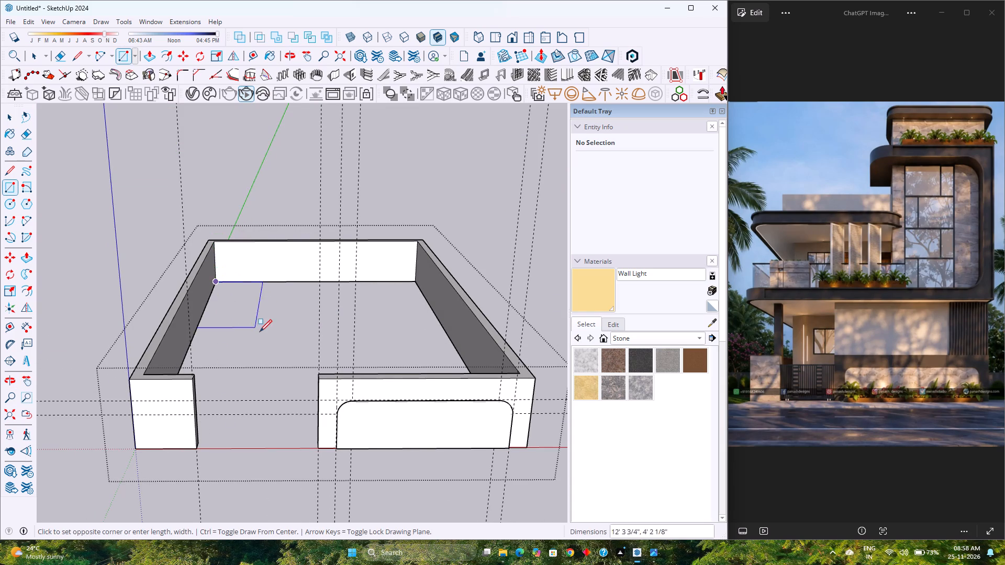
pyautogui.moveTo(260, 334); pyautogui.dragTo(700, 513, button='middle')
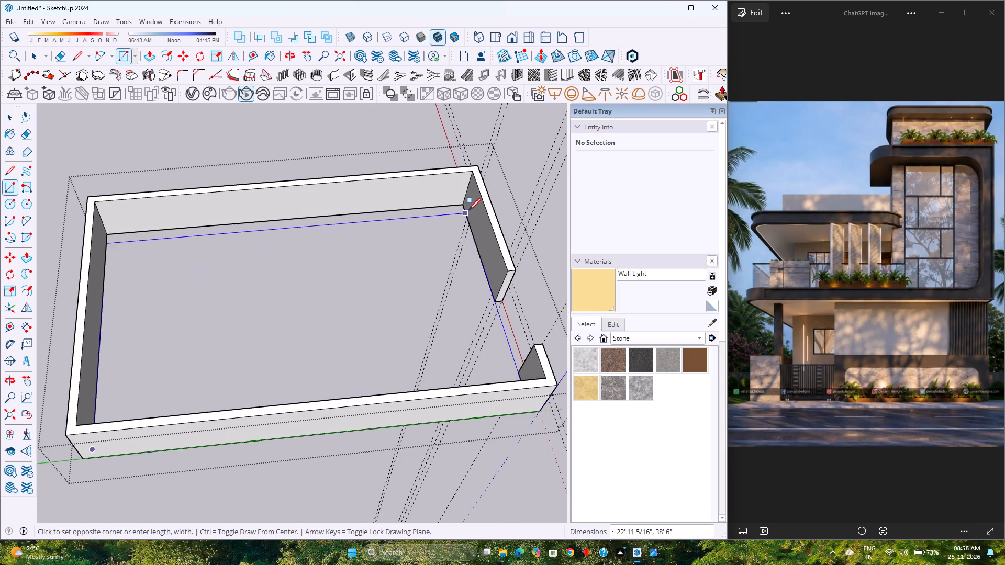
pyautogui.click(466, 201)
pyautogui.press('space')
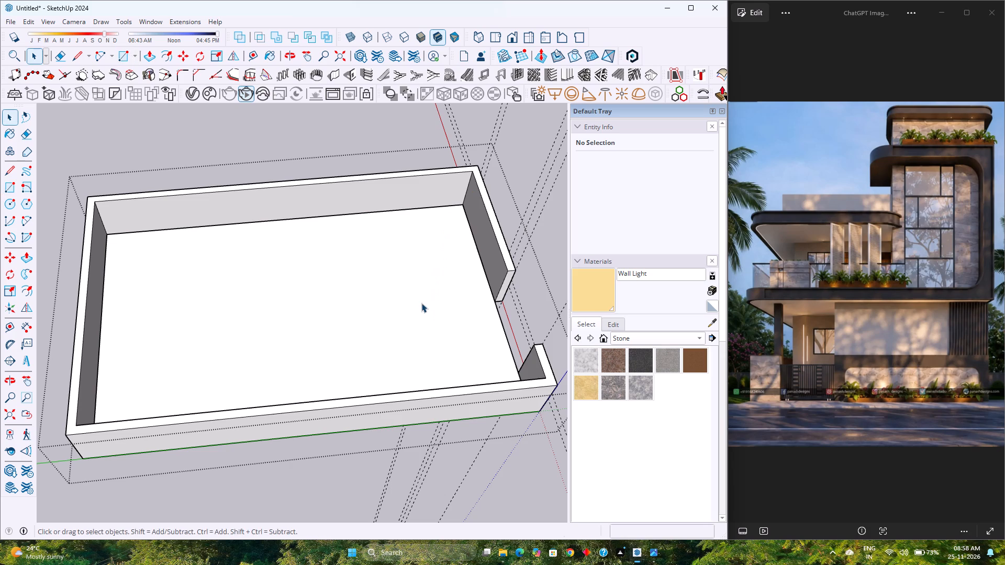
# Make a group from the floor rectangle's face and its edges.
pyautogui.doubleClick(421, 303)
pyautogui.rightClick(421, 303)
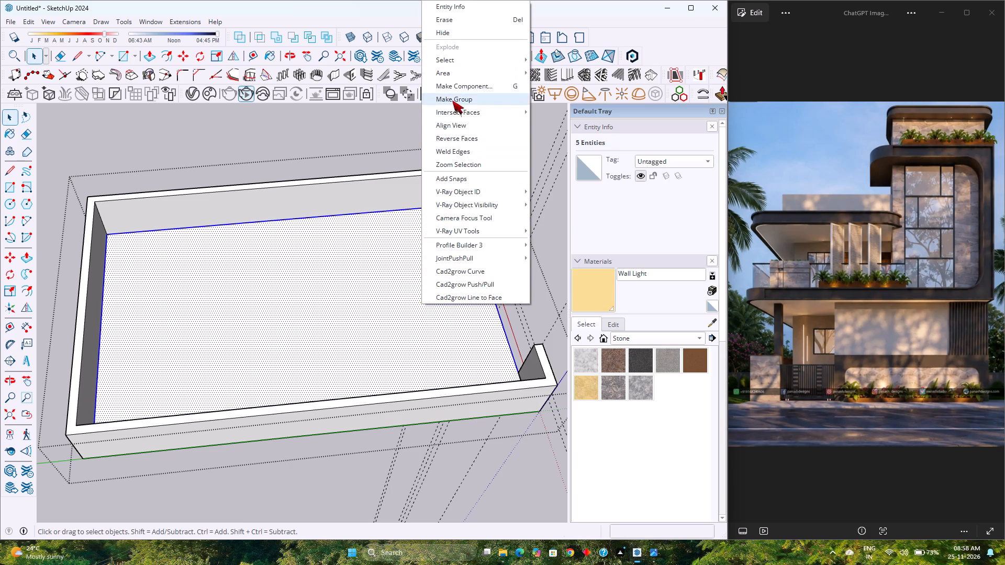
pyautogui.click(452, 100)
# Push/Pull the floor face inside its group up by 9" to form a slab between the walls.
pyautogui.doubleClick(417, 270)
pyautogui.press('p')
pyautogui.click(410, 293)
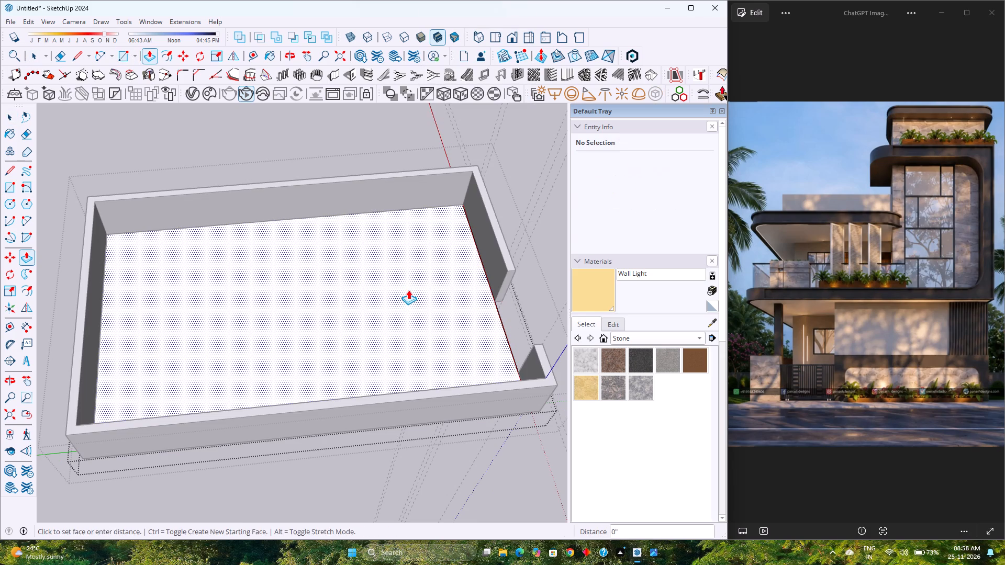
pyautogui.press('9')
pyautogui.press('Return')
pyautogui.moveTo(427, 329); pyautogui.dragTo(416, 330, button='middle')
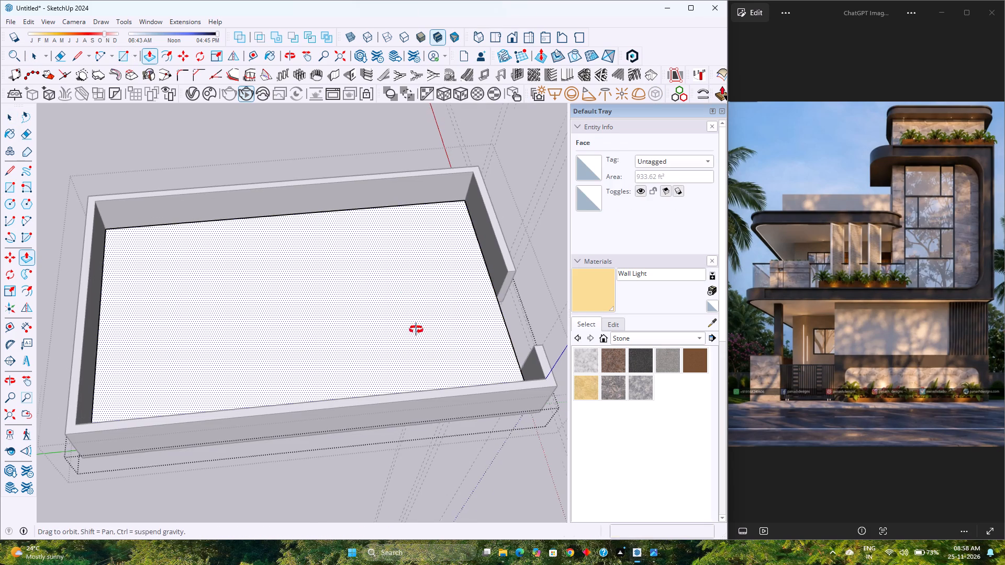
pyautogui.moveTo(416, 330); pyautogui.dragTo(128, 194, button='middle')
pyautogui.scroll(-4, 234, 289)
pyautogui.moveTo(260, 320); pyautogui.dragTo(151, 241, button='middle')
pyautogui.scroll(5, 189, 301)
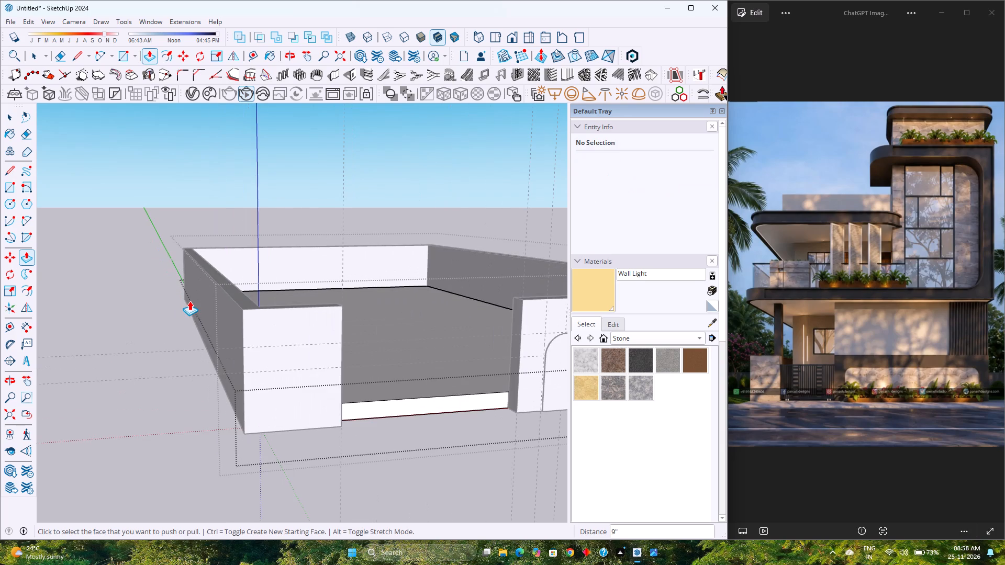
pyautogui.press('Escape')
pyautogui.press('space')
pyautogui.press('Escape')
# Push/Pull the top face of the boundary walls up by 1' inside the wall group.
pyautogui.moveTo(248, 358); pyautogui.dragTo(150, 448, button='middle')
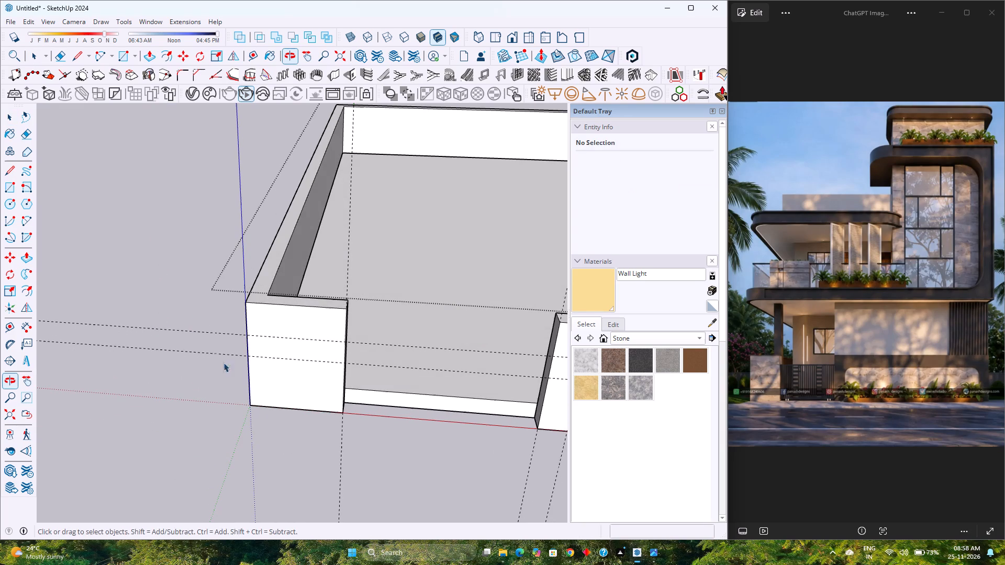
pyautogui.doubleClick(256, 299)
pyautogui.press('p')
pyautogui.click(262, 294)
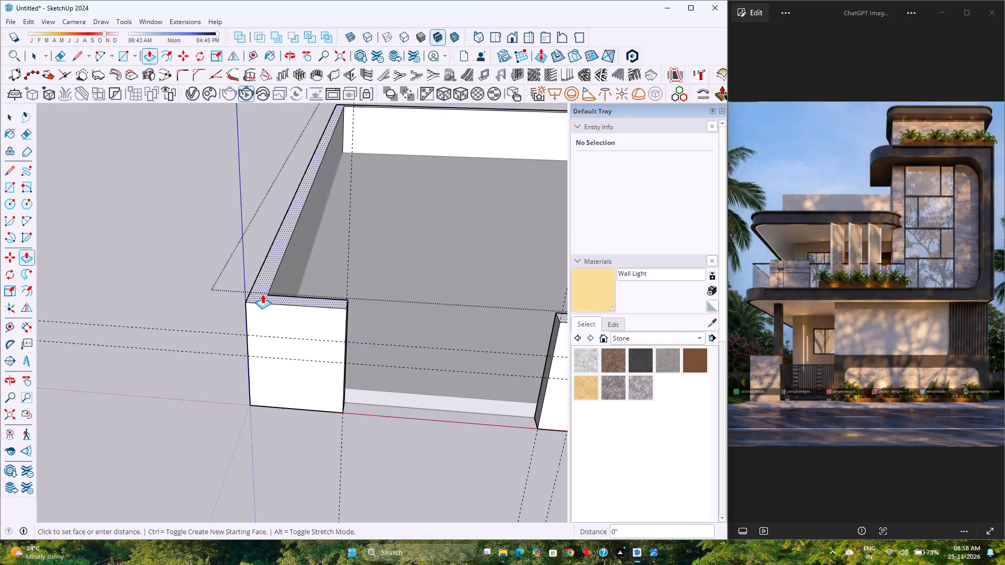
pyautogui.write("1'")
pyautogui.press('Return')
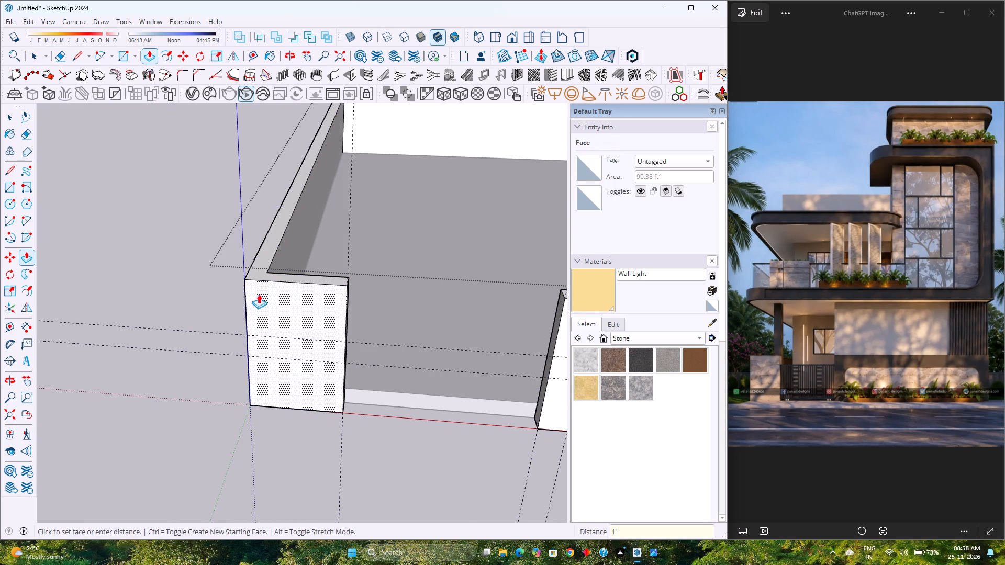
pyautogui.scroll(-5, 256, 296)
pyautogui.scroll(1, 270, 357)
pyautogui.moveTo(273, 358); pyautogui.dragTo(271, 257, button='middle')
pyautogui.scroll(-3, 272, 257)
pyautogui.keyDown('shift'); pyautogui.moveTo(284, 256); pyautogui.dragTo(278, 333, button='middle'); pyautogui.keyUp('shift')
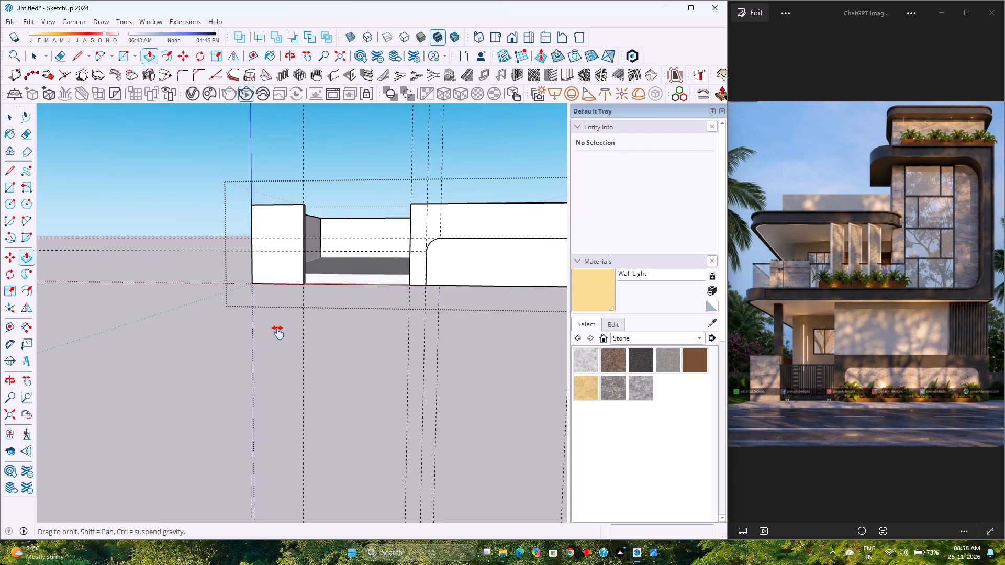
pyautogui.keyDown('shift'); pyautogui.moveTo(278, 333); pyautogui.dragTo(280, 346, button='middle'); pyautogui.keyUp('shift')
pyautogui.middleClick(280, 346)
pyautogui.press('space')
pyautogui.scroll(-2, 362, 399)
pyautogui.click(364, 415)
pyautogui.scroll(-1, 361, 403)
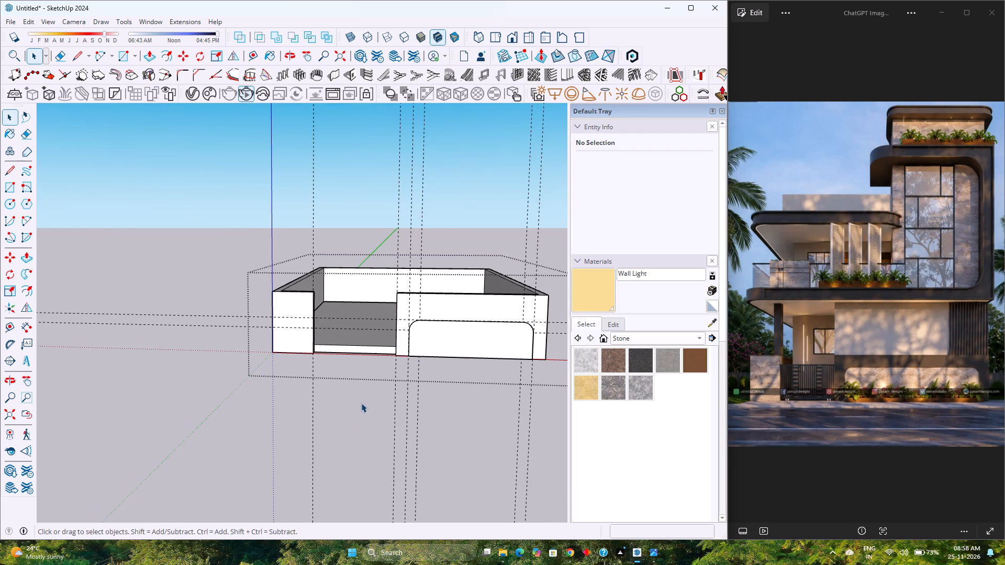
pyautogui.click(377, 399)
# Examine the boundary walls, the floor slab and the rounded panel's edge gap from the corner, side and front.
pyautogui.scroll(3, 434, 352)
pyautogui.moveTo(444, 348); pyautogui.dragTo(231, 424, button='middle')
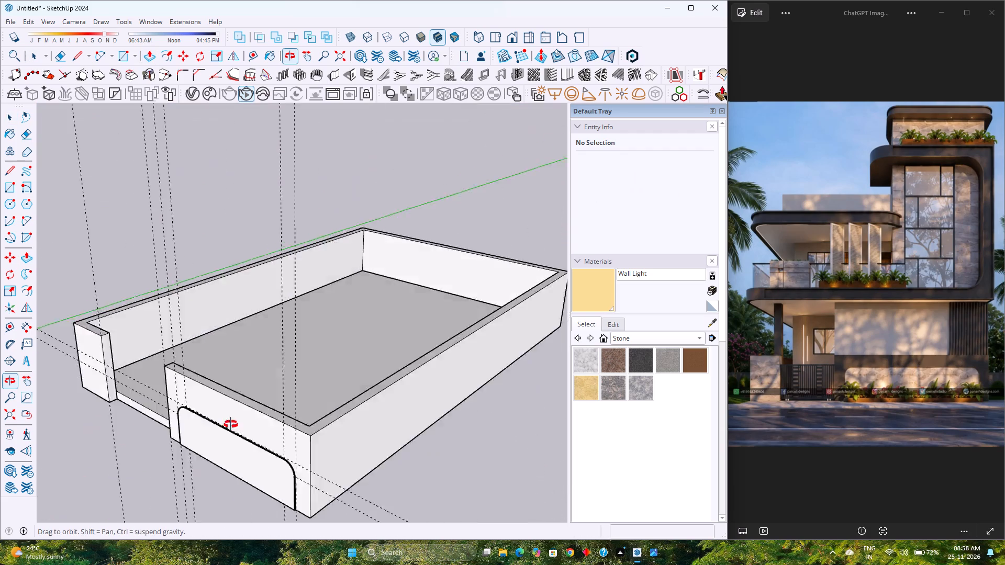
pyautogui.moveTo(231, 424); pyautogui.dragTo(406, 356, button='middle')
pyautogui.scroll(-4, 406, 357)
pyautogui.scroll(15, 505, 342)
pyautogui.moveTo(470, 359); pyautogui.dragTo(123, 397, button='middle')
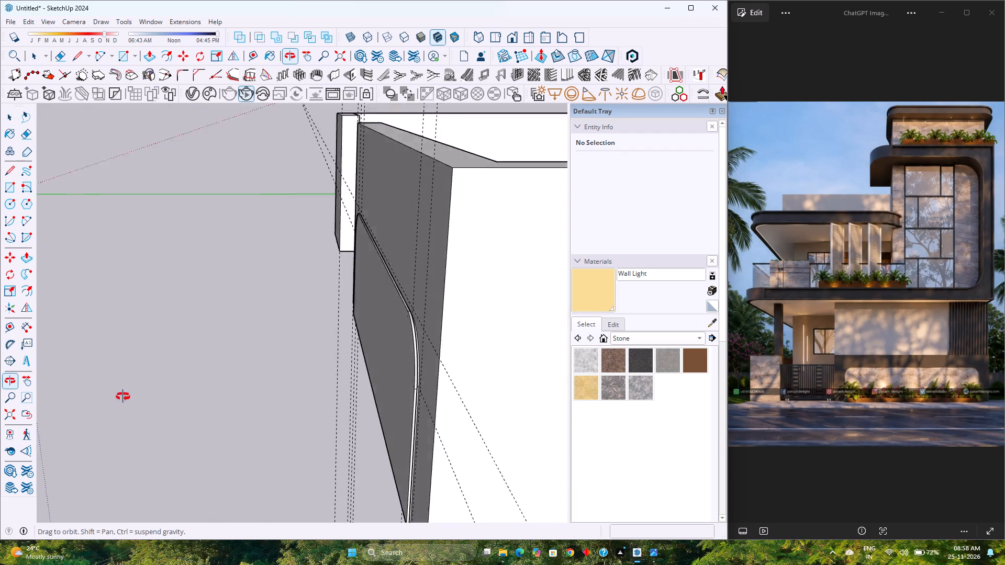
pyautogui.moveTo(123, 397); pyautogui.dragTo(513, 385, button='middle')
pyautogui.scroll(-11, 513, 385)
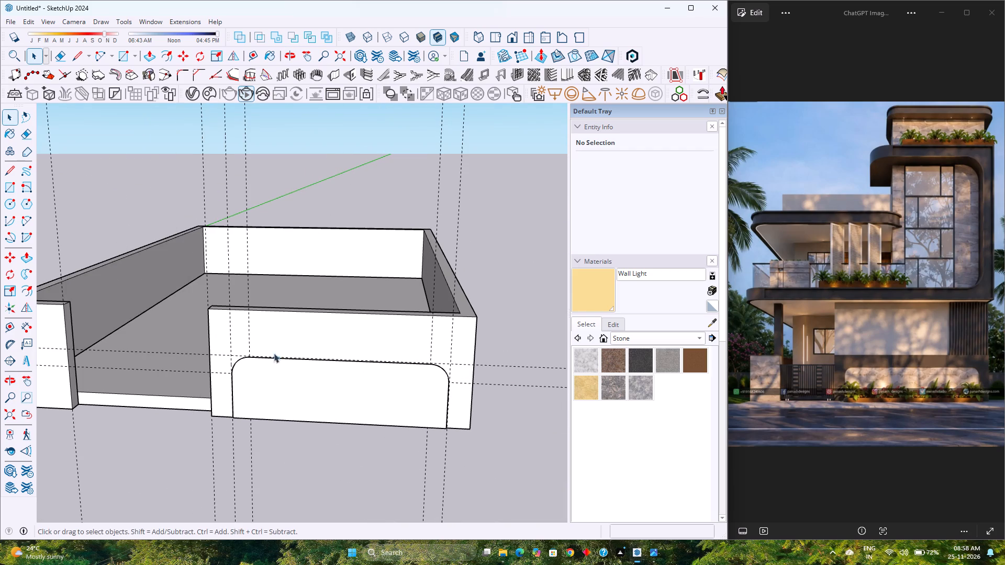
# Examine the front wall, rounded panel and floor slab from above, from below and from the side.
pyautogui.scroll(-3, 281, 374)
pyautogui.moveTo(278, 380); pyautogui.dragTo(554, 484, button='middle')
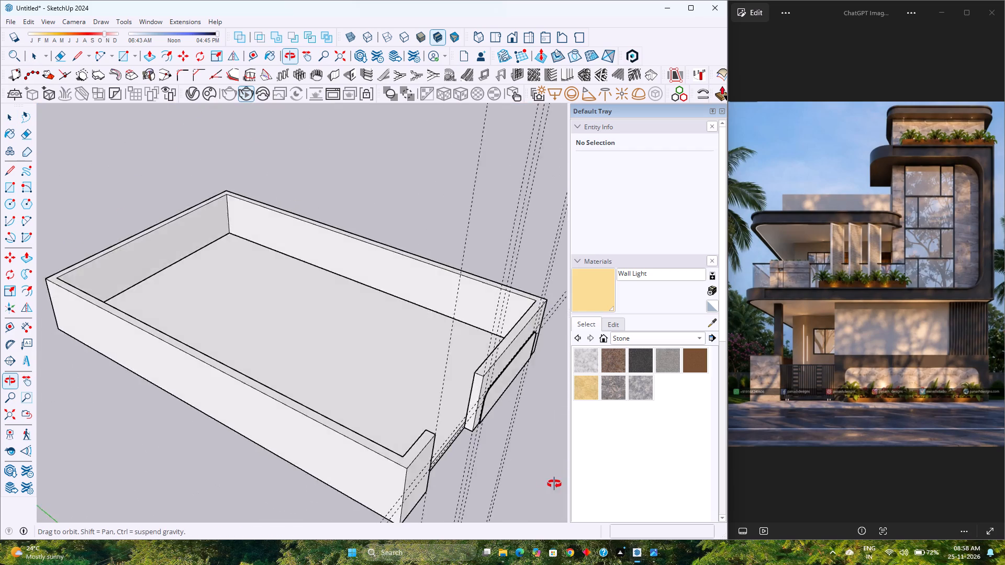
pyautogui.moveTo(554, 484); pyautogui.dragTo(433, 385, button='middle')
pyautogui.scroll(4, 419, 381)
pyautogui.scroll(-4, 419, 381)
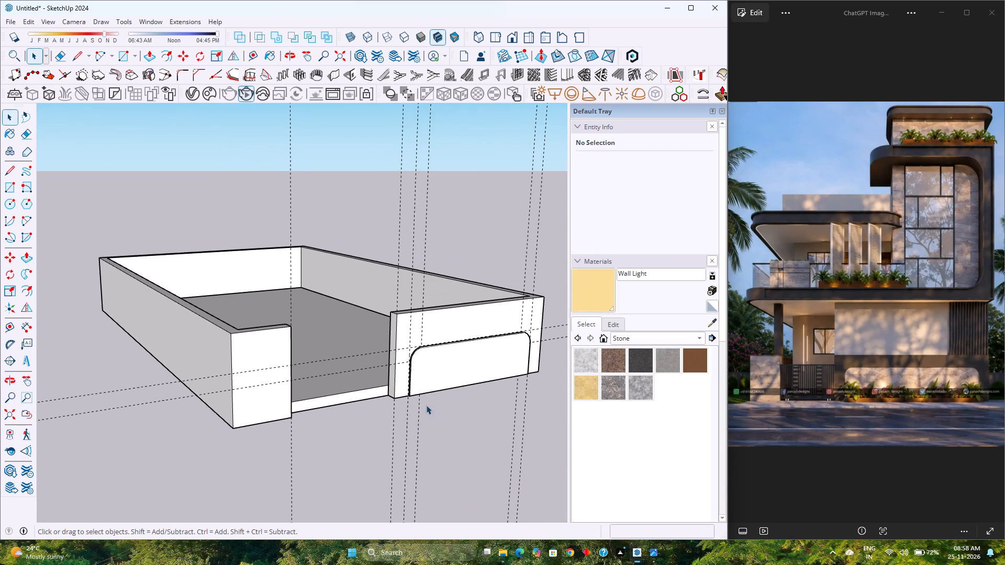
pyautogui.moveTo(433, 431); pyautogui.dragTo(427, 350, button='middle')
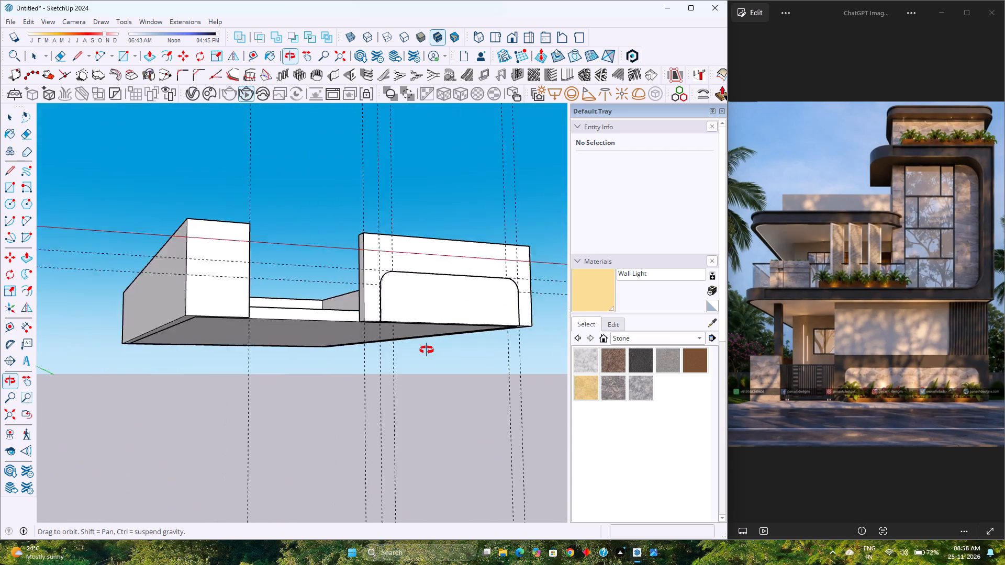
pyautogui.moveTo(427, 350); pyautogui.dragTo(306, 398, button='middle')
pyautogui.scroll(5, 323, 353)
pyautogui.scroll(-4, 323, 353)
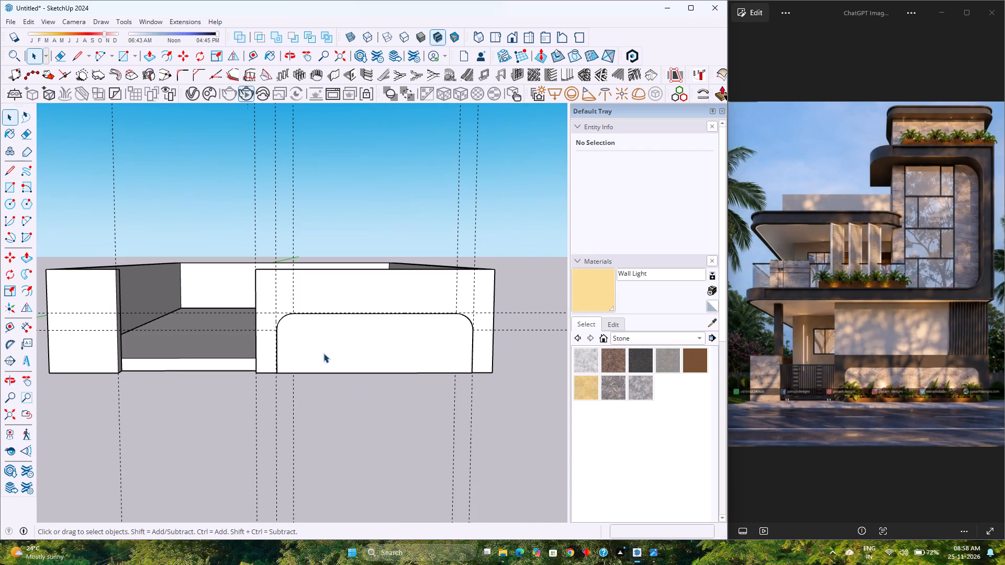
pyautogui.scroll(4, 323, 354)
pyautogui.scroll(-4, 323, 354)
pyautogui.moveTo(337, 342); pyautogui.dragTo(284, 460, button='middle')
pyautogui.scroll(5, 411, 324)
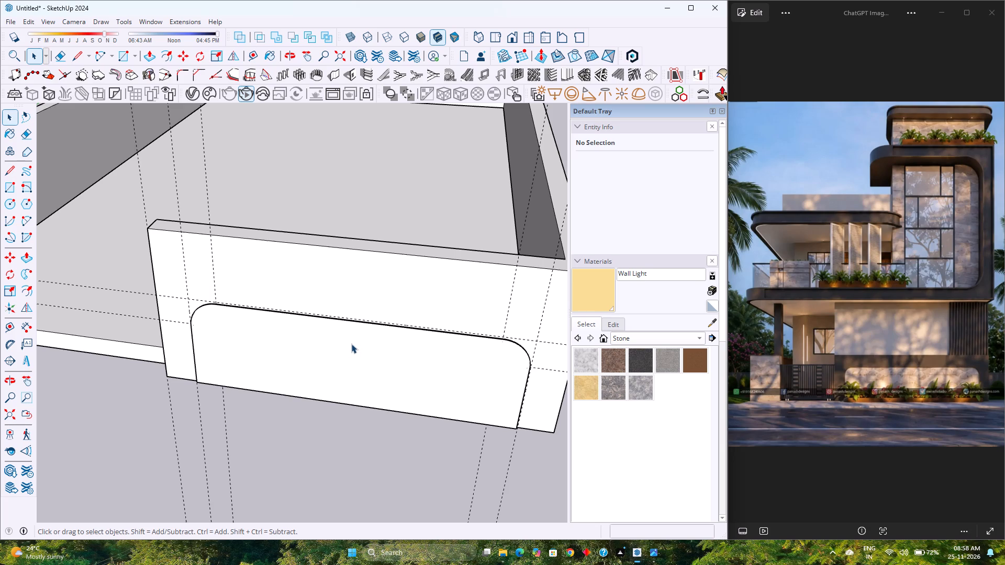
pyautogui.scroll(-3, 355, 334)
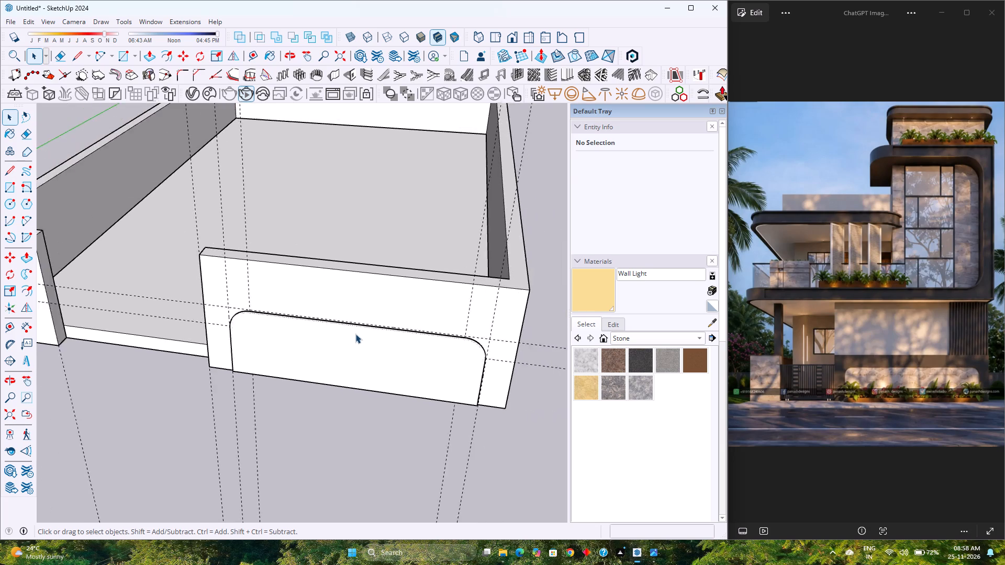
pyautogui.scroll(4, 355, 334)
pyautogui.scroll(-5, 355, 334)
pyautogui.scroll(5, 355, 334)
pyautogui.scroll(-9, 355, 334)
pyautogui.moveTo(271, 351); pyautogui.dragTo(303, 319, button='middle')
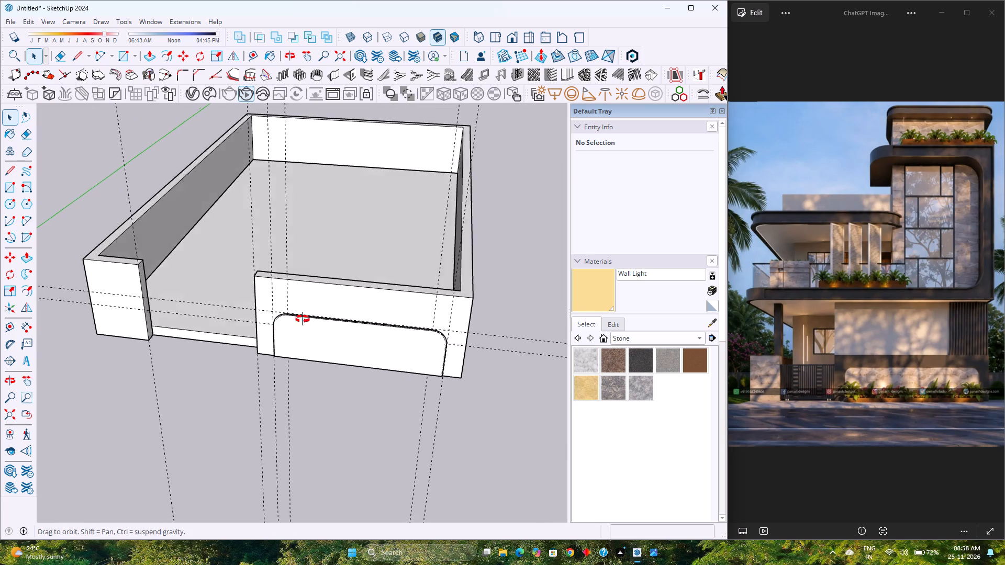
pyautogui.moveTo(303, 319); pyautogui.dragTo(396, 256, button='middle')
pyautogui.middleClick(397, 256)
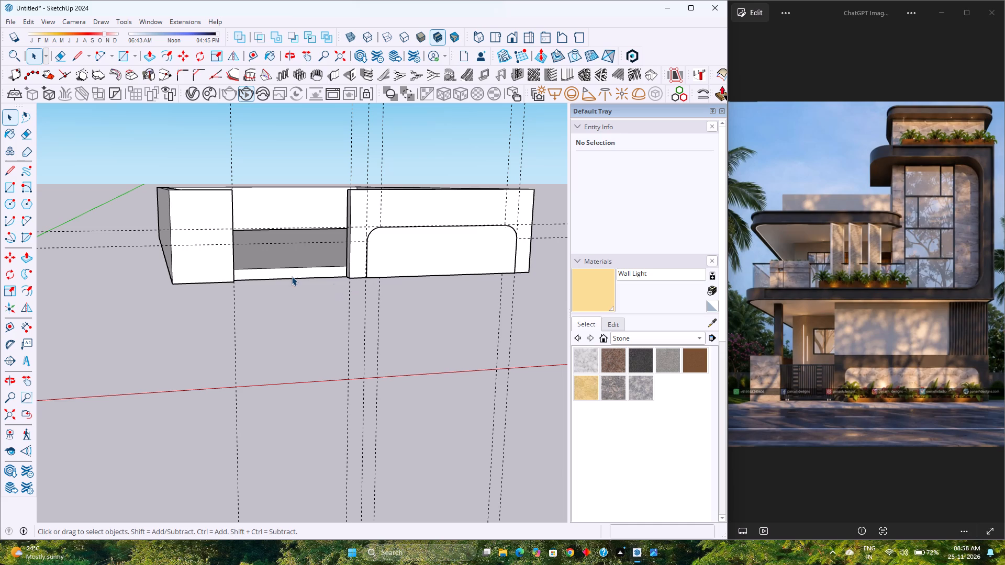
pyautogui.scroll(3, 301, 265)
pyautogui.moveTo(303, 264); pyautogui.dragTo(578, 377, button='middle')
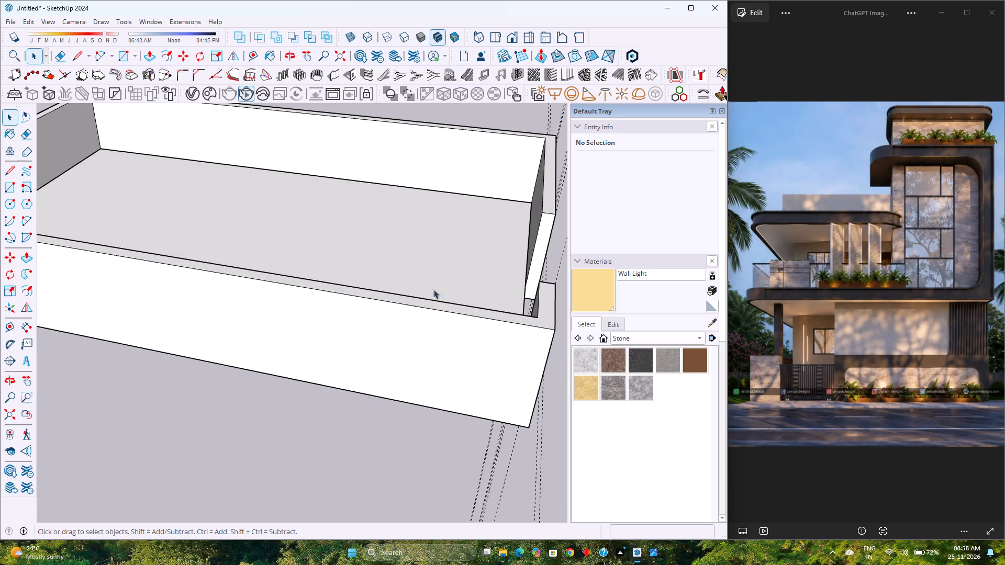
# Measure the inner height of the boundary wall from the floor slab to the wall's top edge.
pyautogui.click(250, 54)
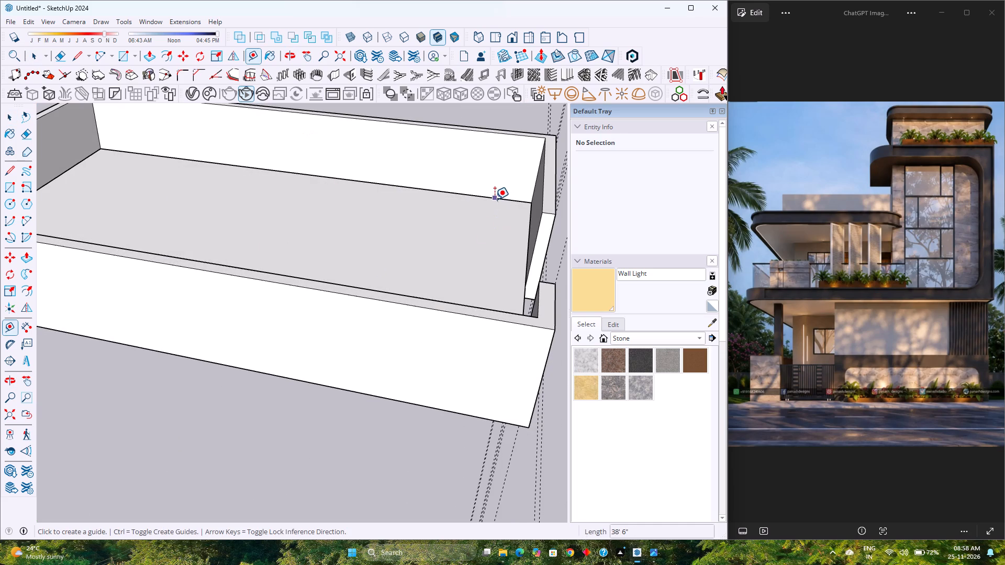
pyautogui.click(495, 199)
pyautogui.press('Up')
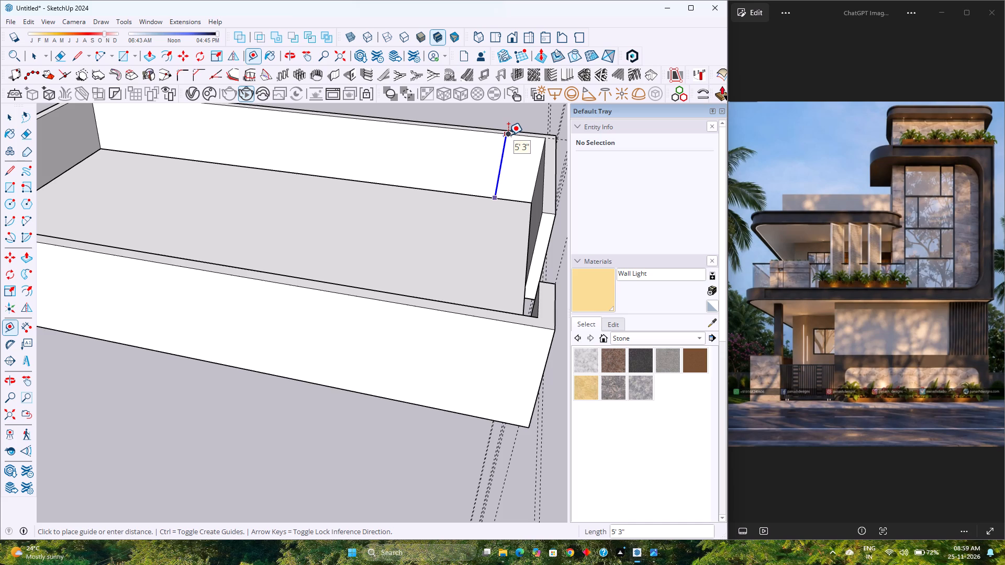
pyautogui.press('Escape')
pyautogui.scroll(-4, 523, 246)
pyautogui.moveTo(518, 252); pyautogui.dragTo(321, 222, button='middle')
pyautogui.scroll(2, 371, 261)
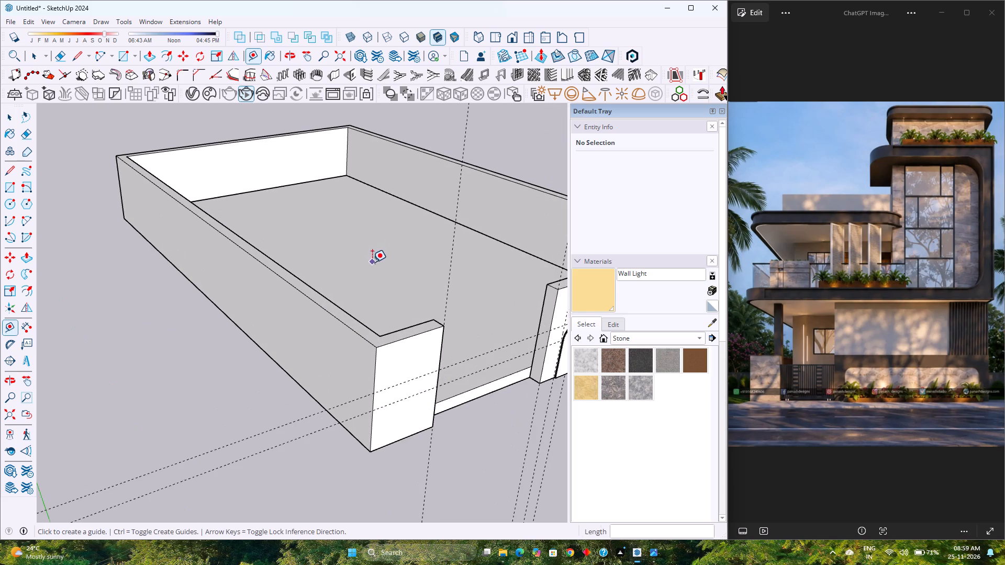
# Push/Pull the top face of the boundary walls down by 3" inside the wall group, and leave the group.
pyautogui.press('p')
pyautogui.scroll(3, 412, 355)
pyautogui.press('space')
pyautogui.doubleClick(398, 340)
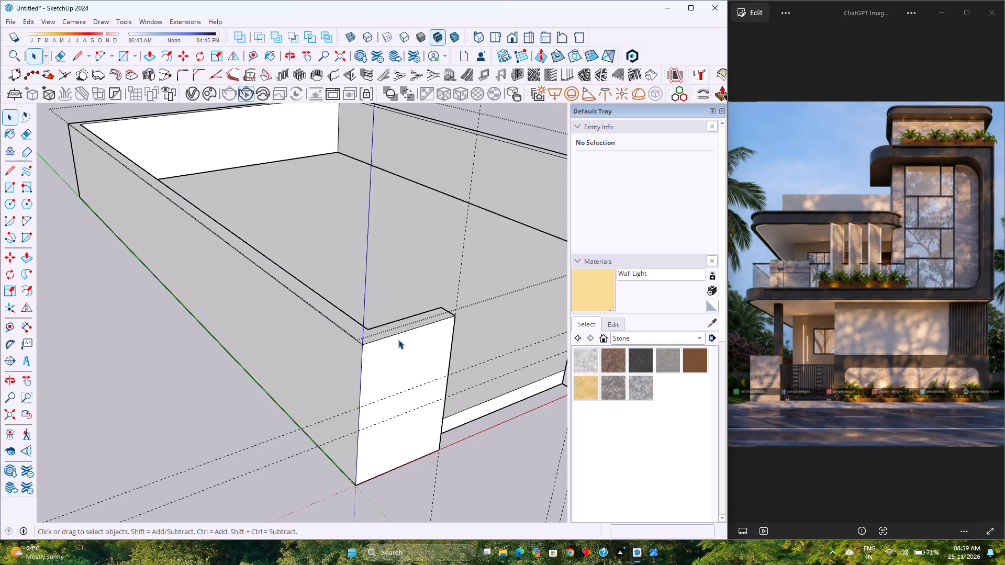
pyautogui.scroll(4, 398, 340)
pyautogui.click(396, 324)
pyautogui.doubleClick(396, 324)
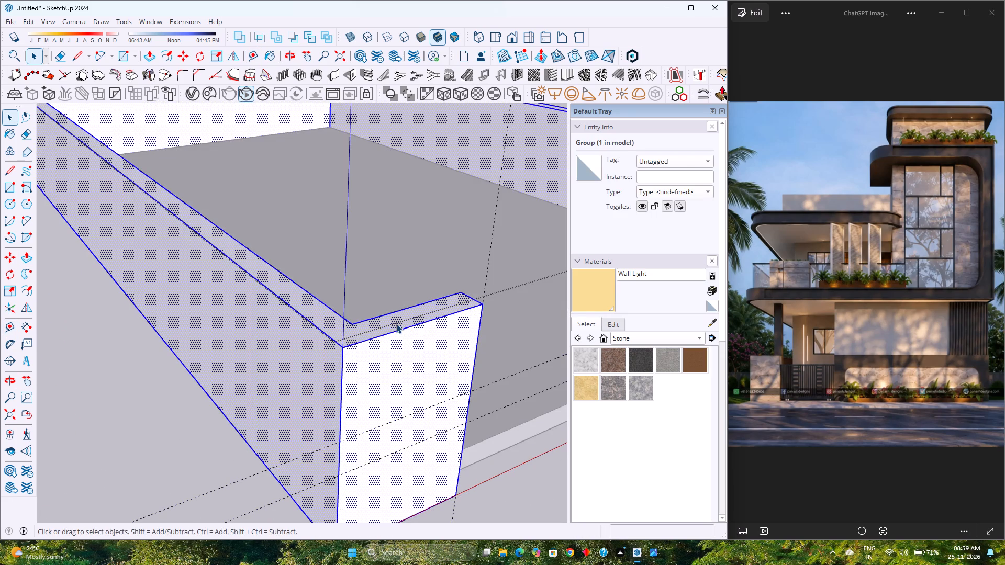
pyautogui.click(396, 323)
pyautogui.press('p')
pyautogui.click(396, 323)
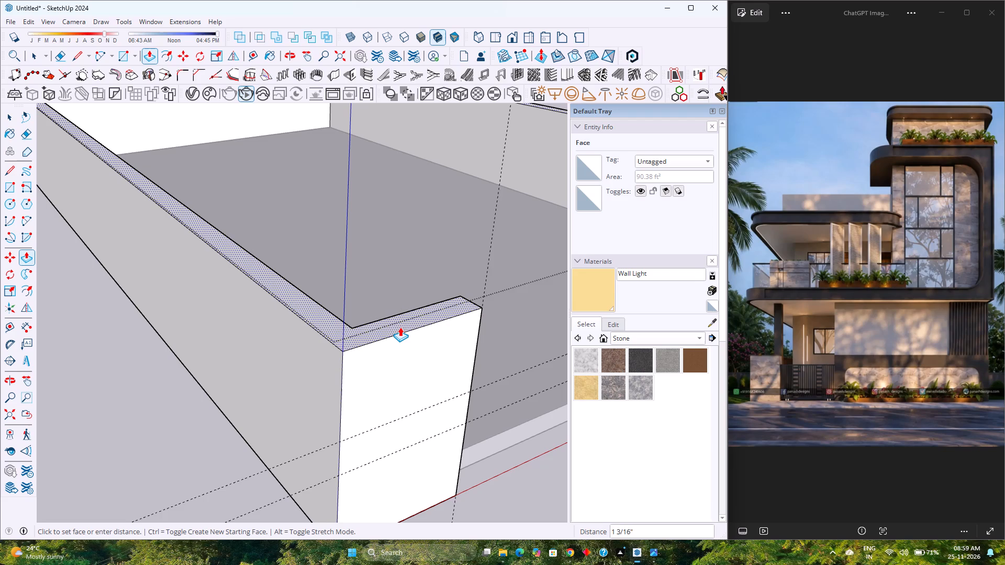
pyautogui.press('3')
pyautogui.press('Return')
pyautogui.scroll(-5, 386, 346)
pyautogui.press('space')
pyautogui.scroll(-9, 379, 345)
pyautogui.moveTo(456, 440); pyautogui.dragTo(452, 440)
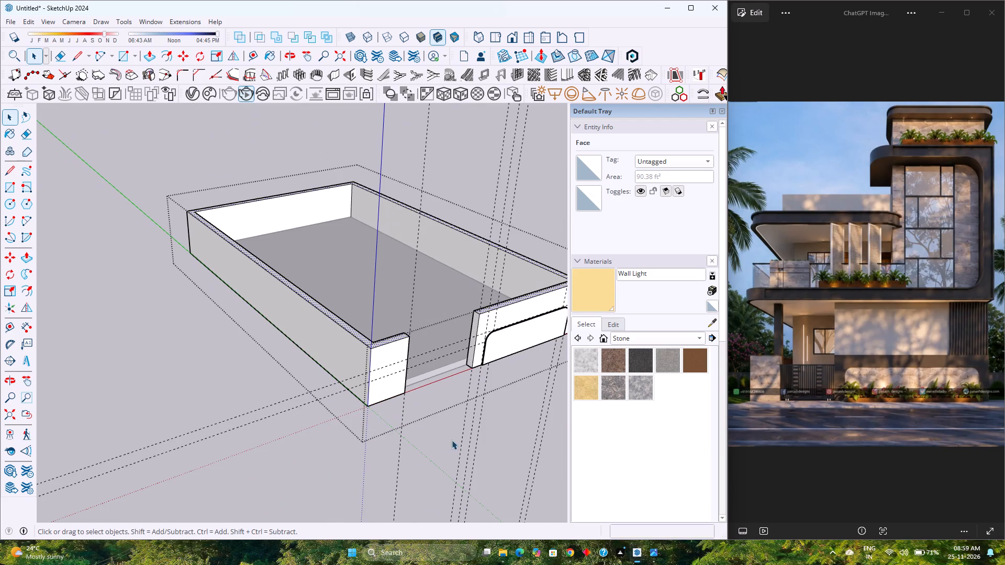
pyautogui.moveTo(452, 440); pyautogui.dragTo(341, 404)
pyautogui.scroll(-4, 334, 396)
pyautogui.doubleClick(297, 433)
pyautogui.press('Escape')
# Reopen the boundary wall group for editing.
pyautogui.scroll(-3, 294, 432)
pyautogui.moveTo(363, 413); pyautogui.dragTo(248, 379, button='middle')
pyautogui.middleClick(248, 379)
pyautogui.scroll(3, 420, 392)
pyautogui.doubleClick(384, 370)
pyautogui.scroll(3, 384, 370)
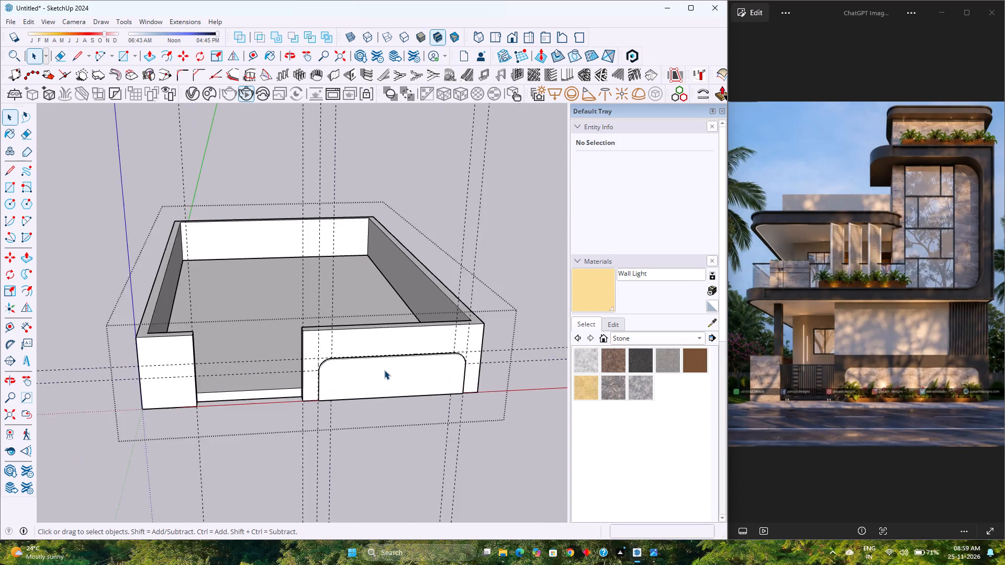
# Examine the boundary walls, gate opening and slab in the front view, from the underside and from the corner.
pyautogui.scroll(3, 384, 370)
pyautogui.moveTo(384, 370); pyautogui.dragTo(347, 295, button='middle')
pyautogui.scroll(-4, 359, 302)
pyautogui.keyDown('shift'); pyautogui.moveTo(364, 306); pyautogui.dragTo(484, 440, button='middle'); pyautogui.keyUp('shift')
pyautogui.moveTo(449, 439); pyautogui.dragTo(377, 437, button='middle')
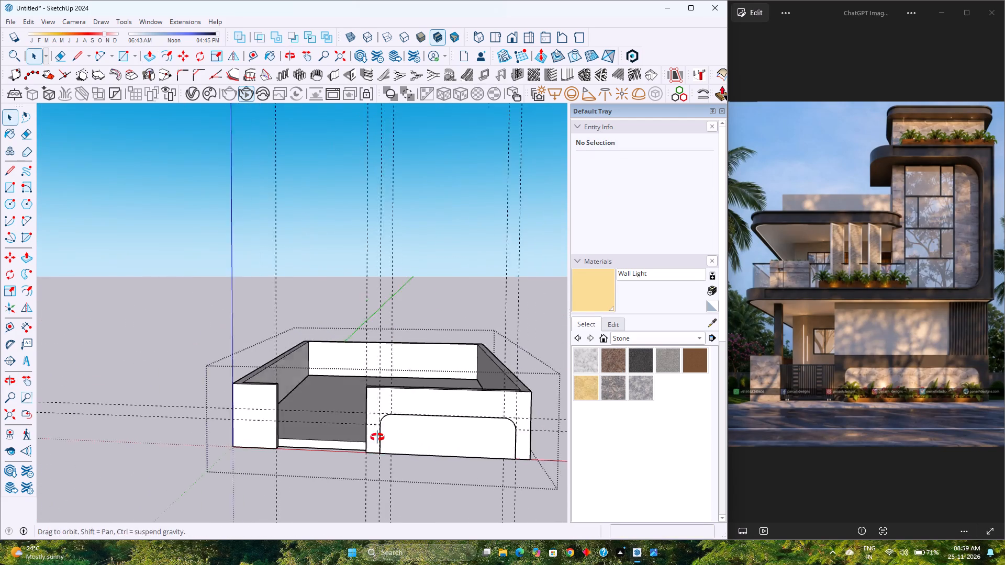
pyautogui.moveTo(377, 437); pyautogui.dragTo(343, 437, button='middle')
pyautogui.middleClick(343, 437)
pyautogui.click(509, 35)
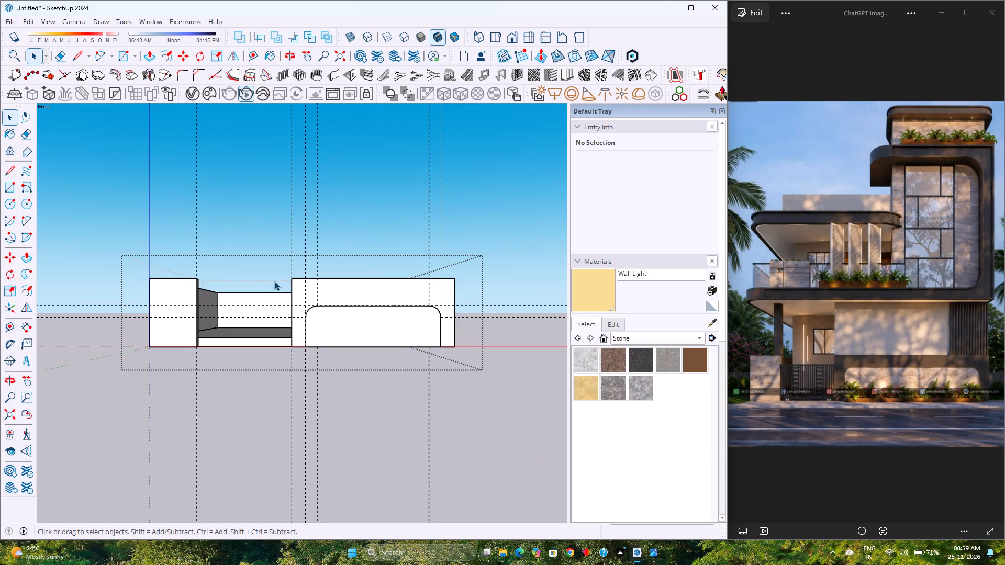
pyautogui.scroll(9, 274, 281)
pyautogui.moveTo(272, 318); pyautogui.dragTo(266, 315, button='middle')
pyautogui.middleClick(266, 315)
pyautogui.scroll(-9, 266, 314)
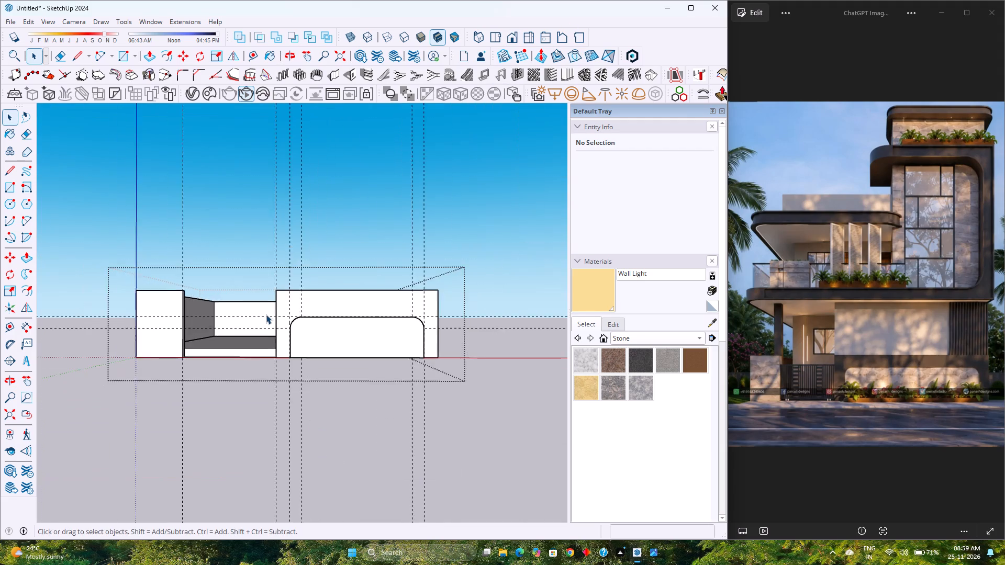
pyautogui.moveTo(269, 314); pyautogui.dragTo(274, 389, button='middle')
pyautogui.middleClick(274, 389)
pyautogui.scroll(3, 327, 413)
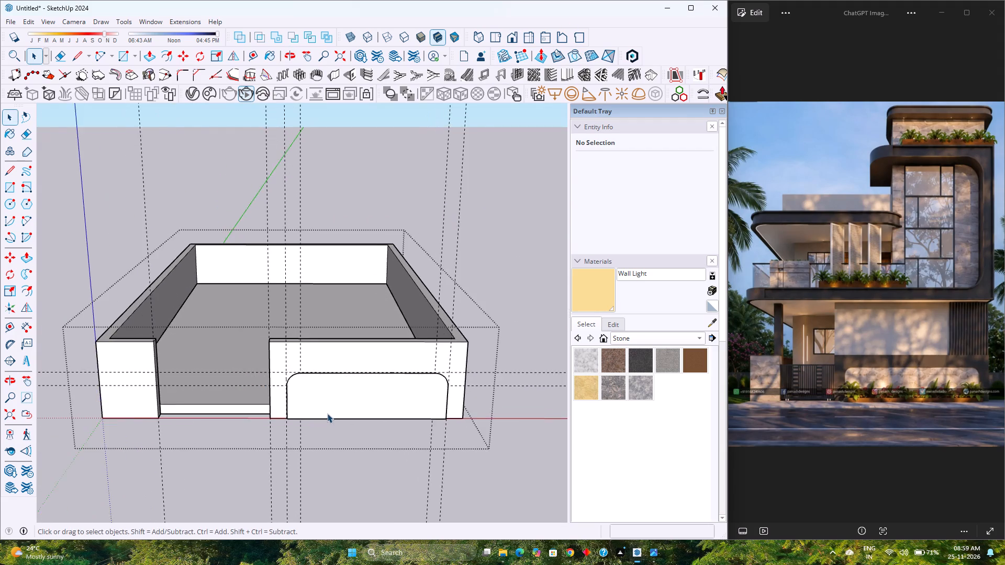
pyautogui.scroll(5, 327, 413)
pyautogui.moveTo(326, 410); pyautogui.dragTo(358, 361, button='middle')
pyautogui.middleClick(358, 361)
pyautogui.scroll(-13, 359, 361)
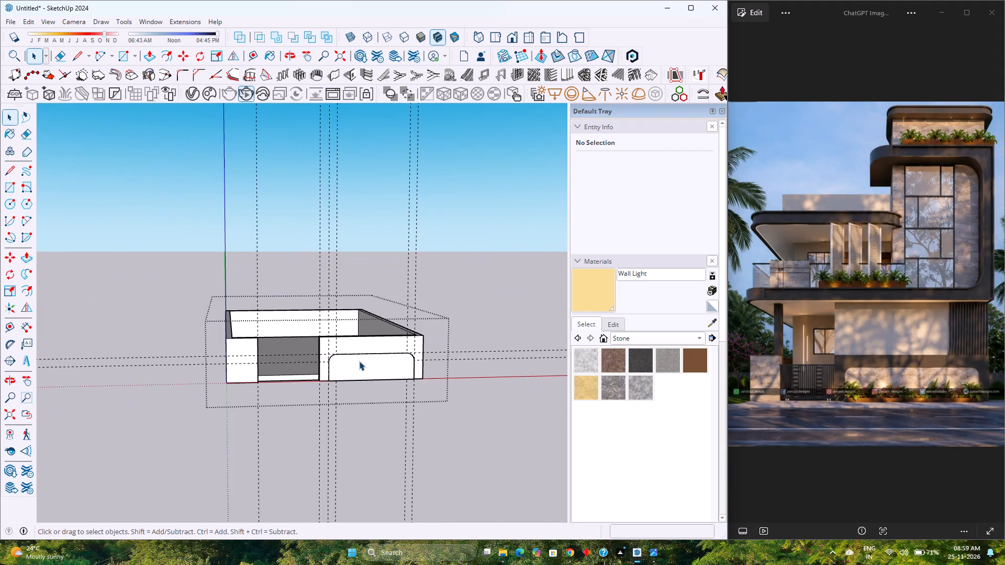
pyautogui.scroll(-4, 359, 361)
pyautogui.moveTo(332, 372); pyautogui.dragTo(358, 231, button='middle')
pyautogui.scroll(1, 358, 231)
pyautogui.scroll(11, 303, 359)
pyautogui.scroll(-4, 303, 359)
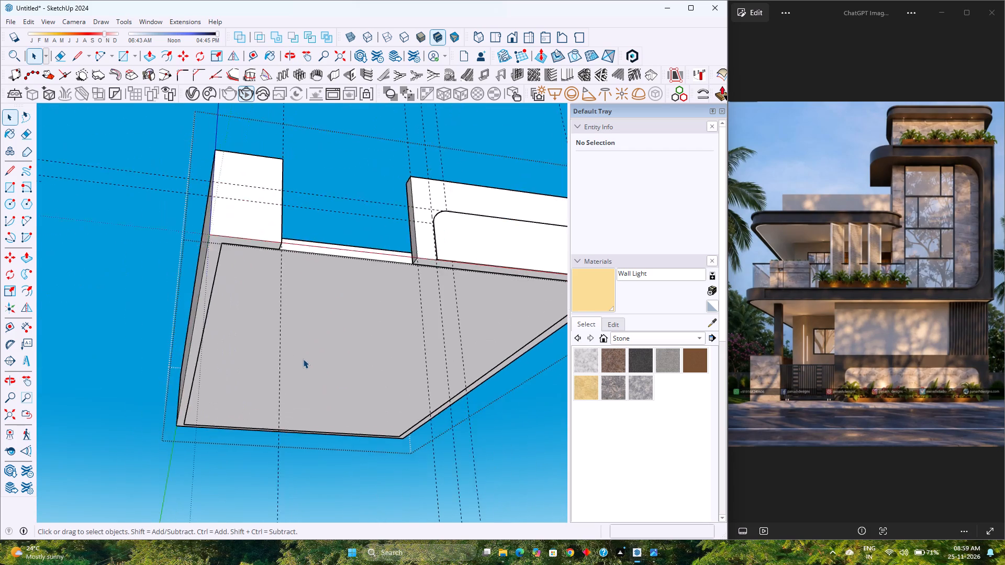
pyautogui.scroll(-4, 303, 357)
pyautogui.moveTo(314, 334); pyautogui.dragTo(256, 460, button='middle')
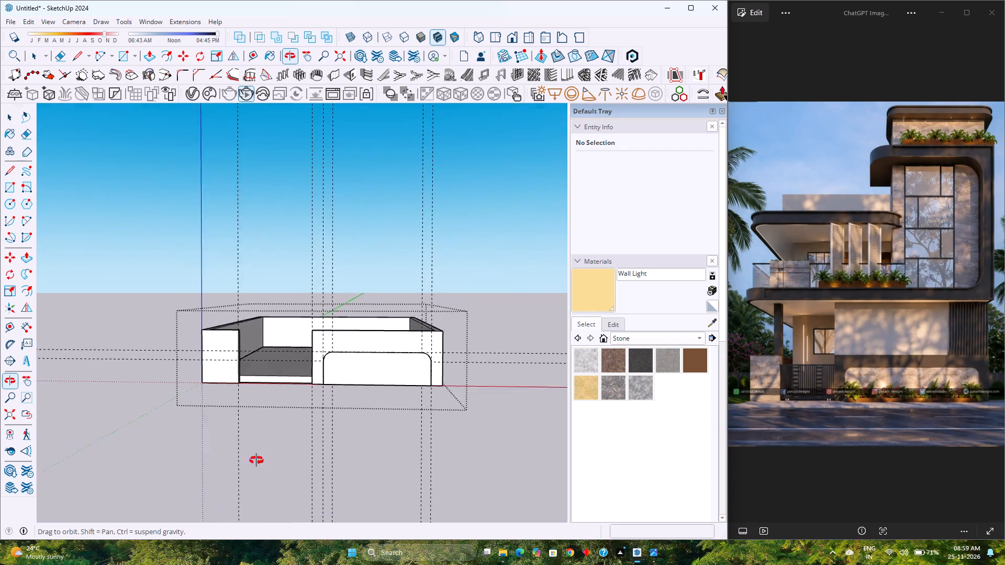
pyautogui.moveTo(256, 460); pyautogui.dragTo(249, 553, button='middle')
pyautogui.moveTo(328, 404); pyautogui.dragTo(208, 368, button='middle')
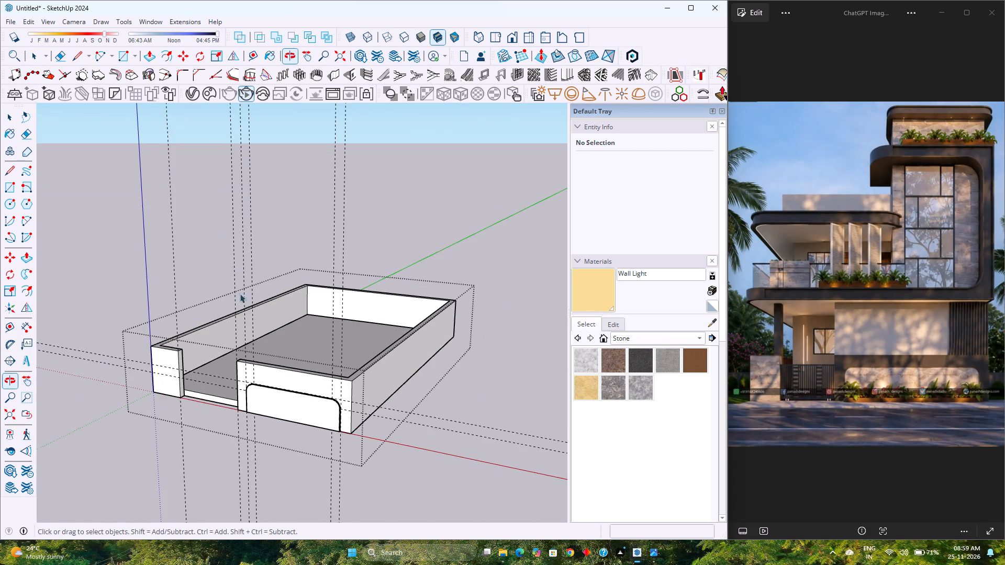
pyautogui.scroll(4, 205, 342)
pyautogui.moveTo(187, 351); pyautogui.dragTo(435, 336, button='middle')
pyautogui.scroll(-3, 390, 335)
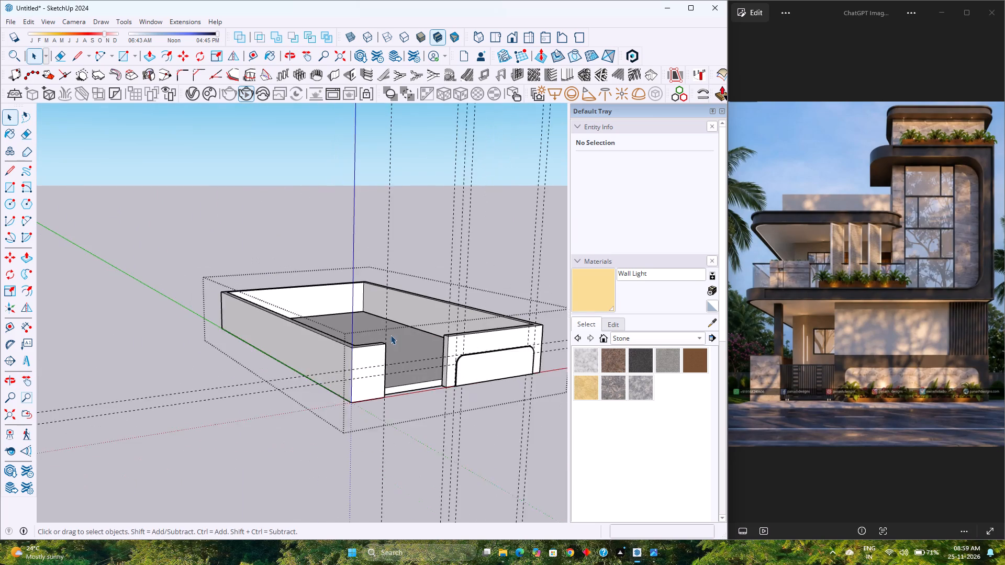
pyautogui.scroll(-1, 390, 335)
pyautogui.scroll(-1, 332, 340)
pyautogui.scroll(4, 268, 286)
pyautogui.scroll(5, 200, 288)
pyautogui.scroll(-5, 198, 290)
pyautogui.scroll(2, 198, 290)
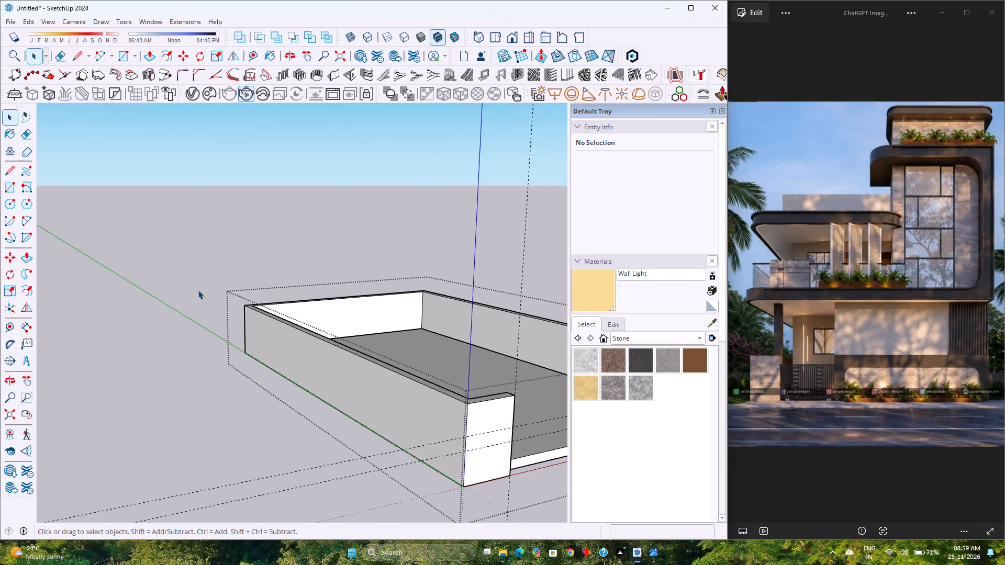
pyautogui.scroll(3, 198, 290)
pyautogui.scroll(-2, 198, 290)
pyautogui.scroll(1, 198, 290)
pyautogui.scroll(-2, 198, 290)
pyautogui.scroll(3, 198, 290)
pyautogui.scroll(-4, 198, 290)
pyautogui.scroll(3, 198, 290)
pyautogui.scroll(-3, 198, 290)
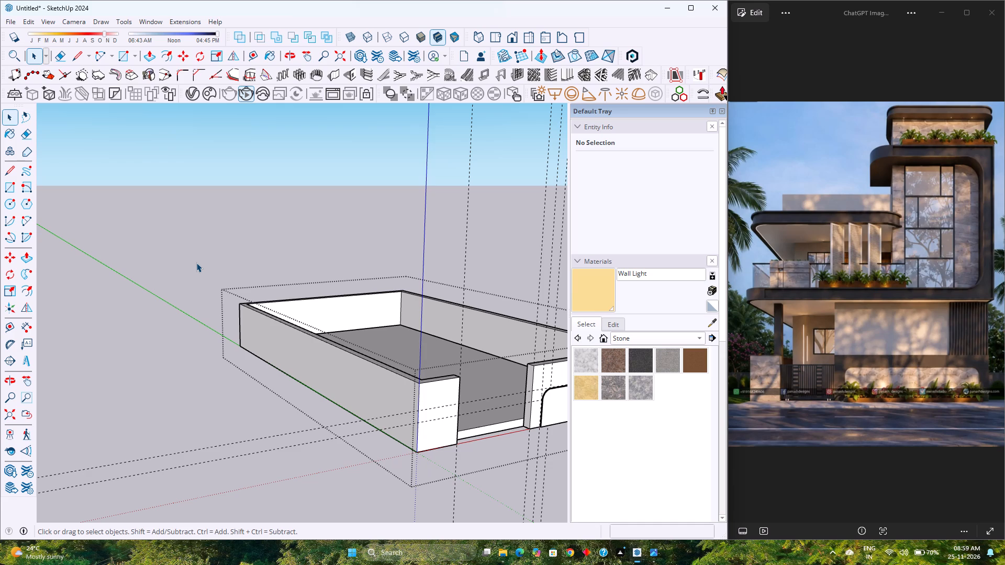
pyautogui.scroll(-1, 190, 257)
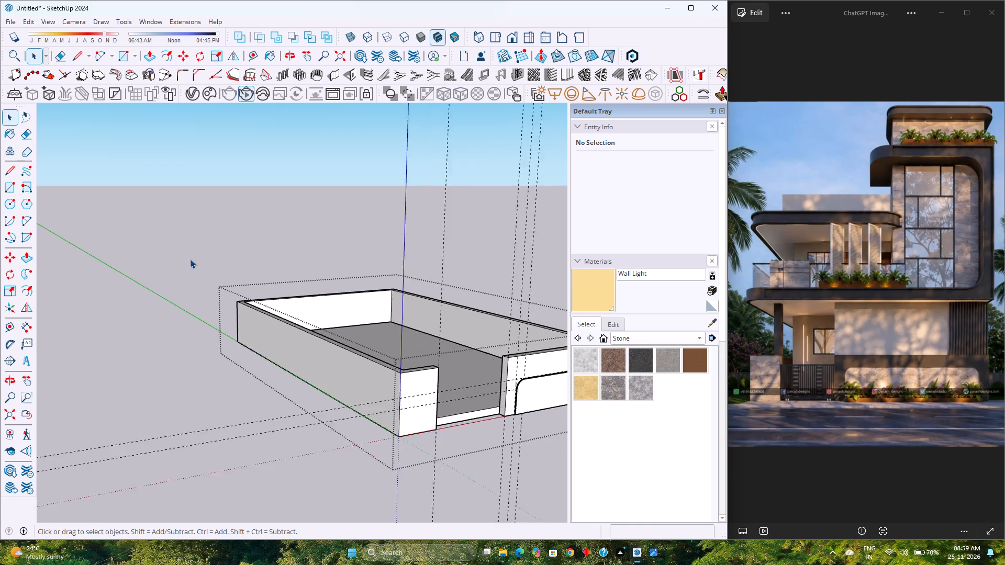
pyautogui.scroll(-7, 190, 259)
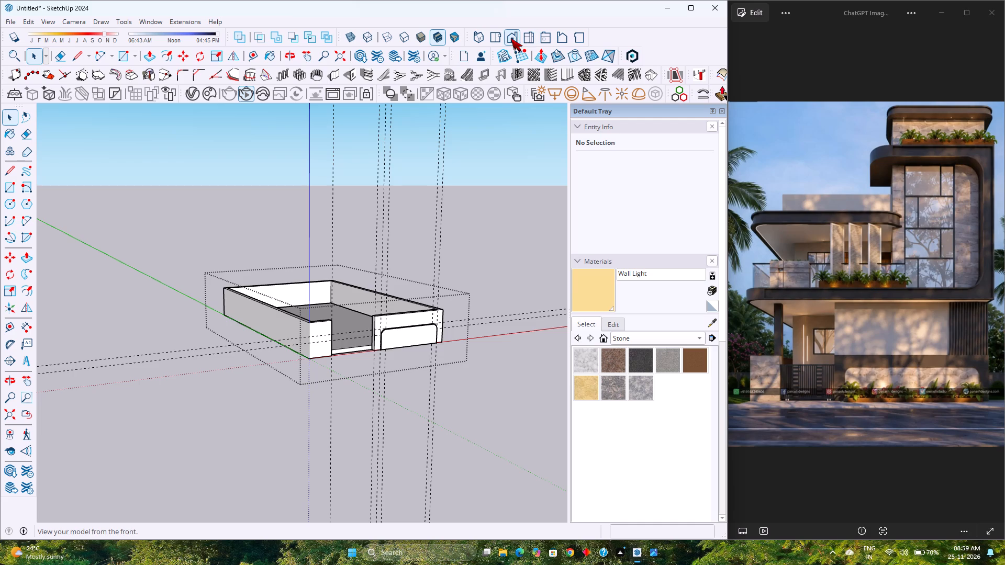
# Examine the front wall and rounded panel in the front view, obliquely from the side and up close.
pyautogui.click(511, 38)
pyautogui.scroll(7, 289, 306)
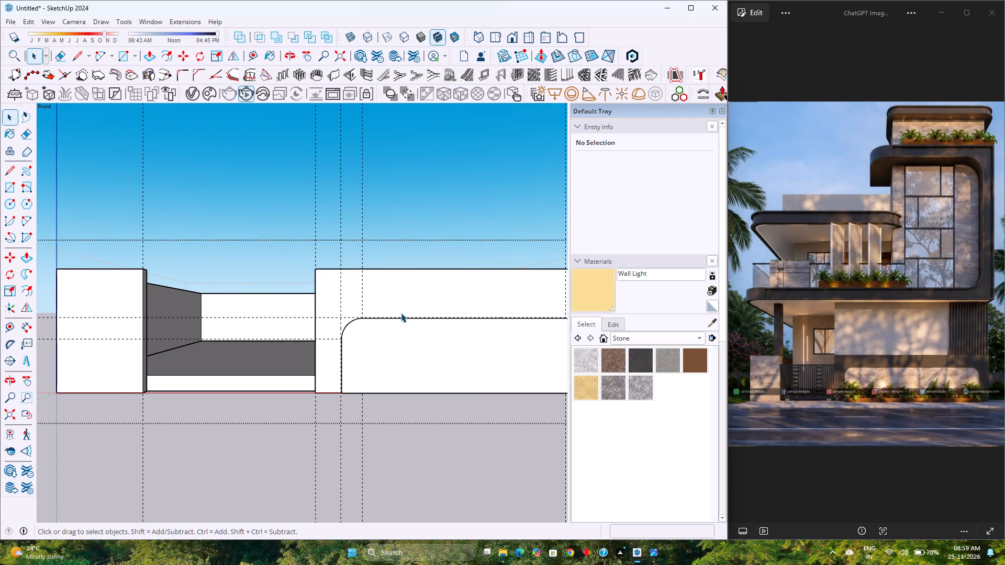
pyautogui.moveTo(401, 313); pyautogui.dragTo(334, 358, button='middle')
pyautogui.scroll(1, 334, 358)
pyautogui.scroll(-4, 332, 356)
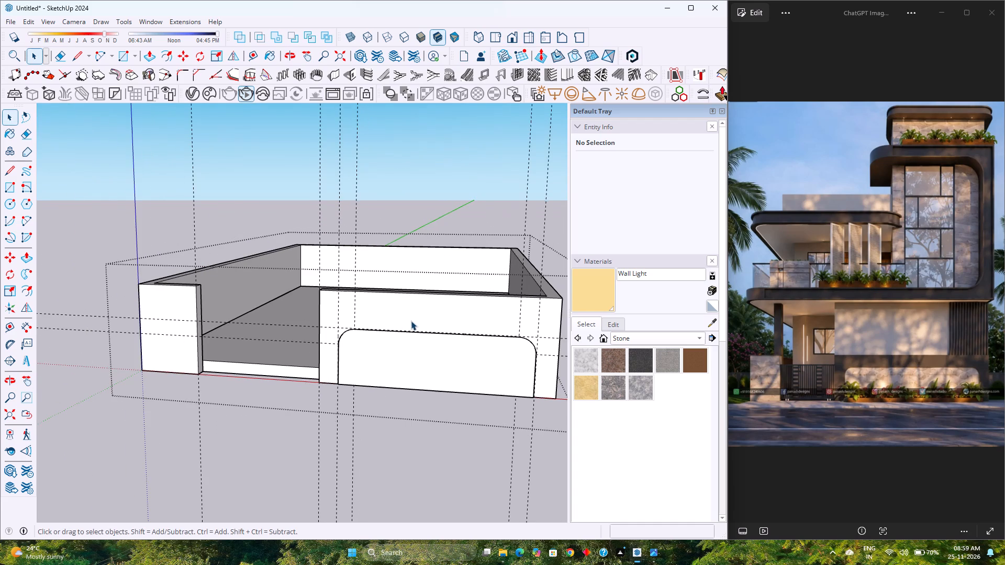
pyautogui.scroll(-7, 411, 321)
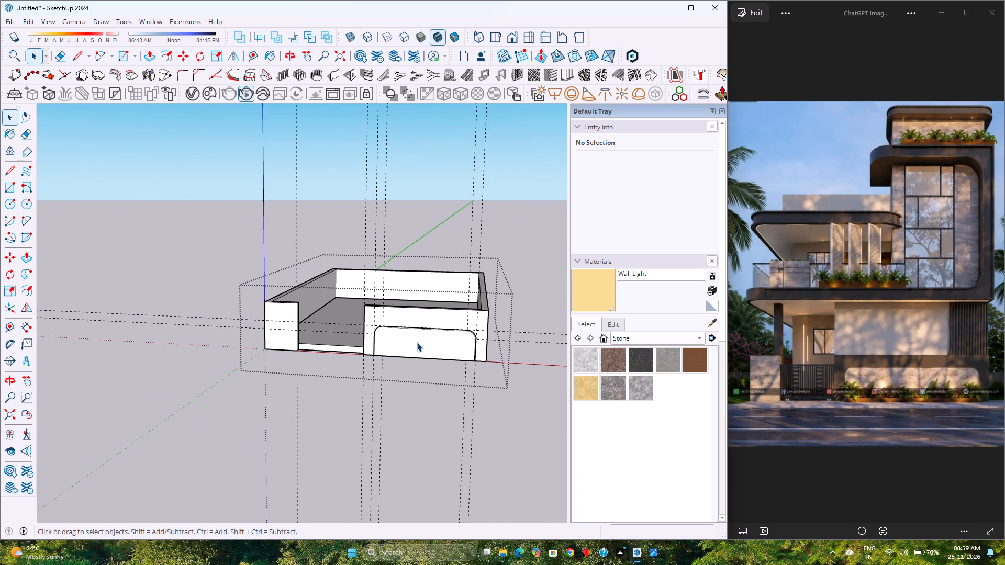
pyautogui.scroll(6, 417, 342)
pyautogui.moveTo(415, 322); pyautogui.dragTo(297, 327, button='middle')
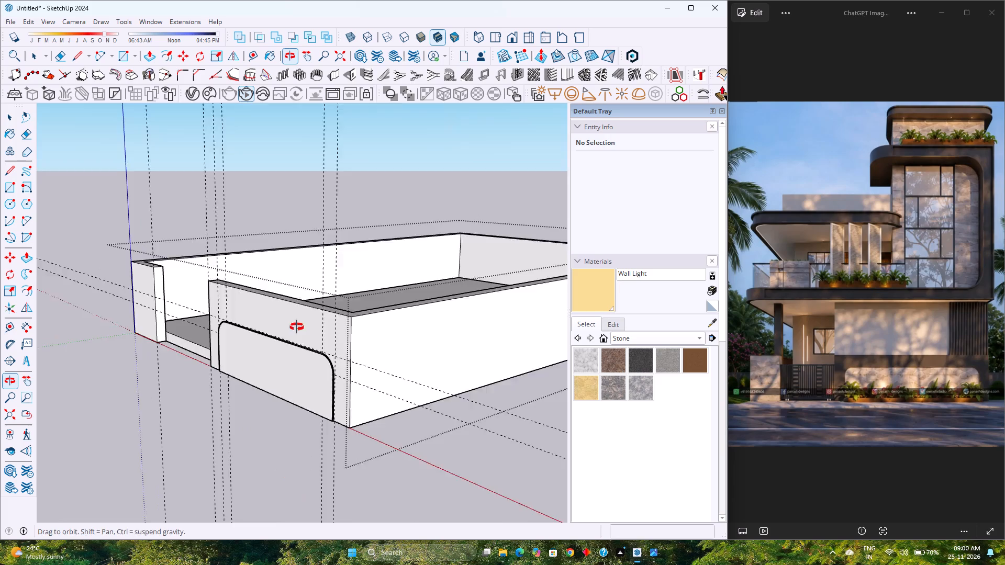
pyautogui.moveTo(297, 327); pyautogui.dragTo(435, 335, button='middle')
pyautogui.scroll(4, 434, 347)
pyautogui.scroll(-5, 434, 347)
pyautogui.scroll(5, 434, 347)
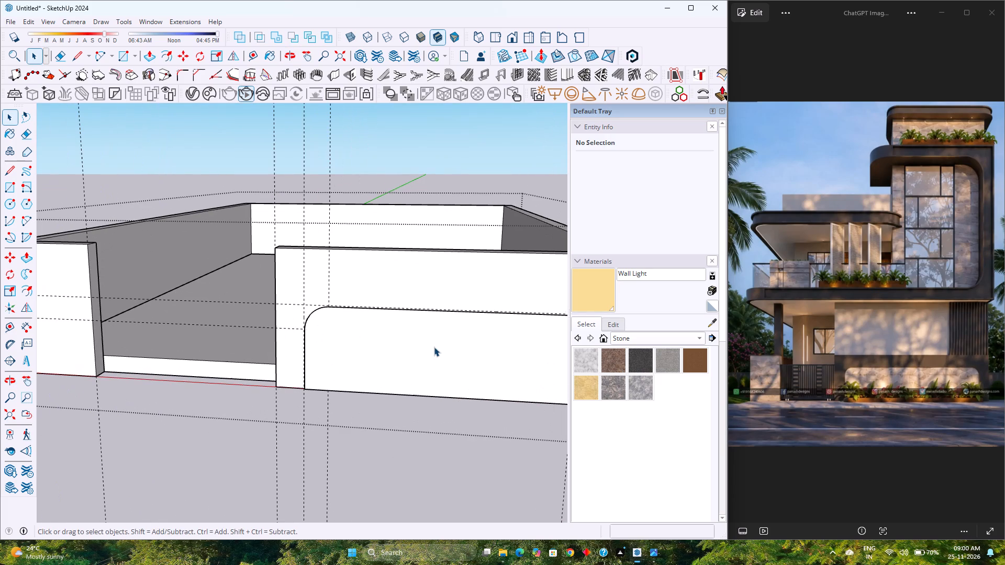
# Select the rounded panel's face with its edges in the front wall and delete it.
pyautogui.doubleClick(434, 347)
pyautogui.scroll(5, 434, 347)
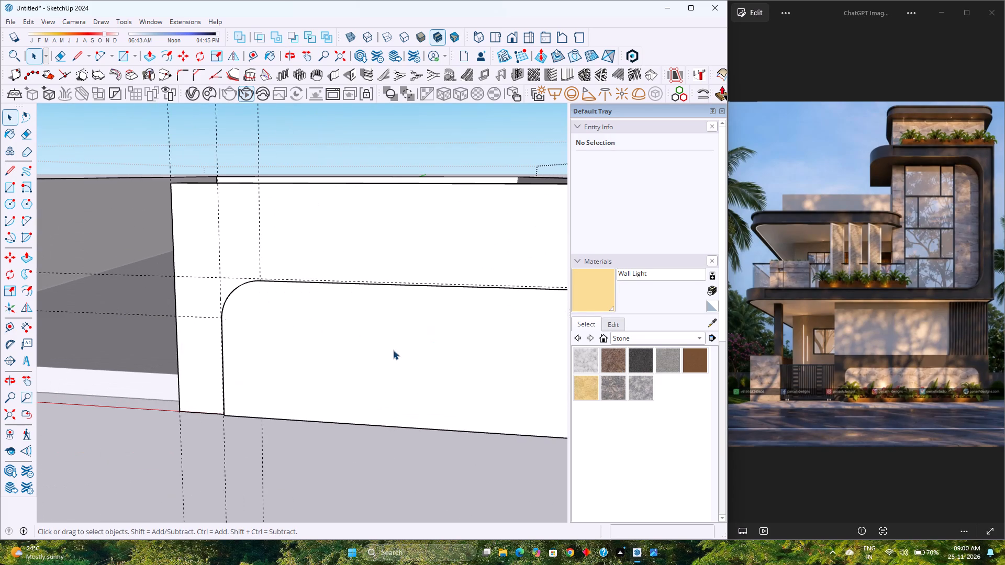
pyautogui.doubleClick(393, 350)
pyautogui.press('Delete')
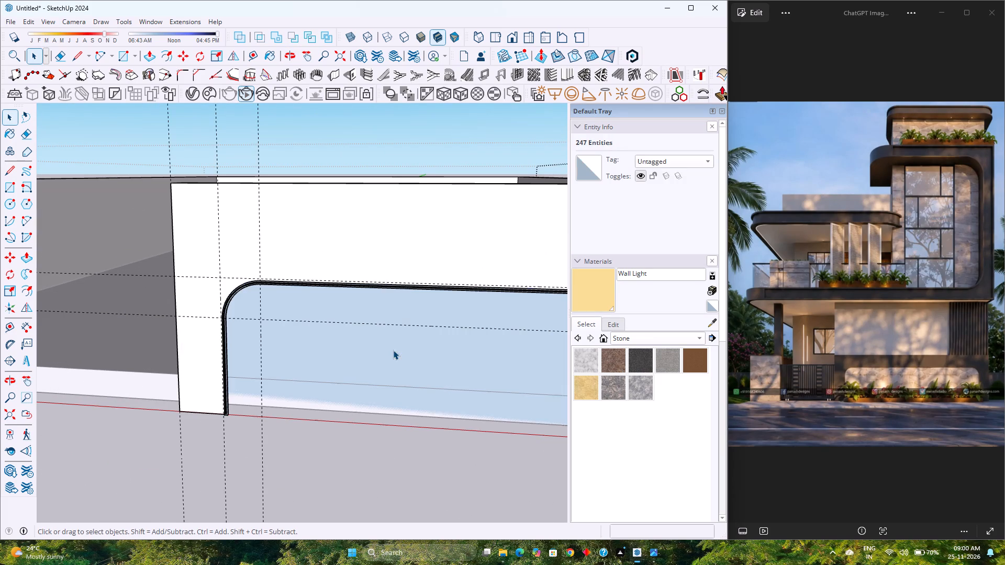
# Delete the leftover arc edges, light strip faces and short joint edge at the rounded opening's gate-side corner.
pyautogui.moveTo(323, 339); pyautogui.dragTo(237, 406, button='middle')
pyautogui.middleClick(237, 406)
pyautogui.scroll(20, 274, 302)
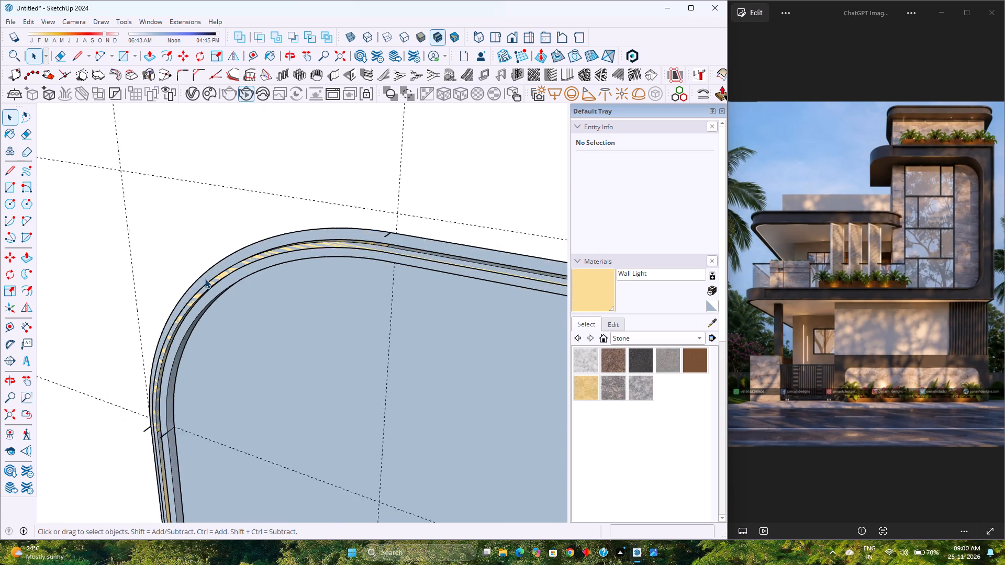
pyautogui.scroll(1, 205, 279)
pyautogui.click(221, 276)
pyautogui.press('Delete')
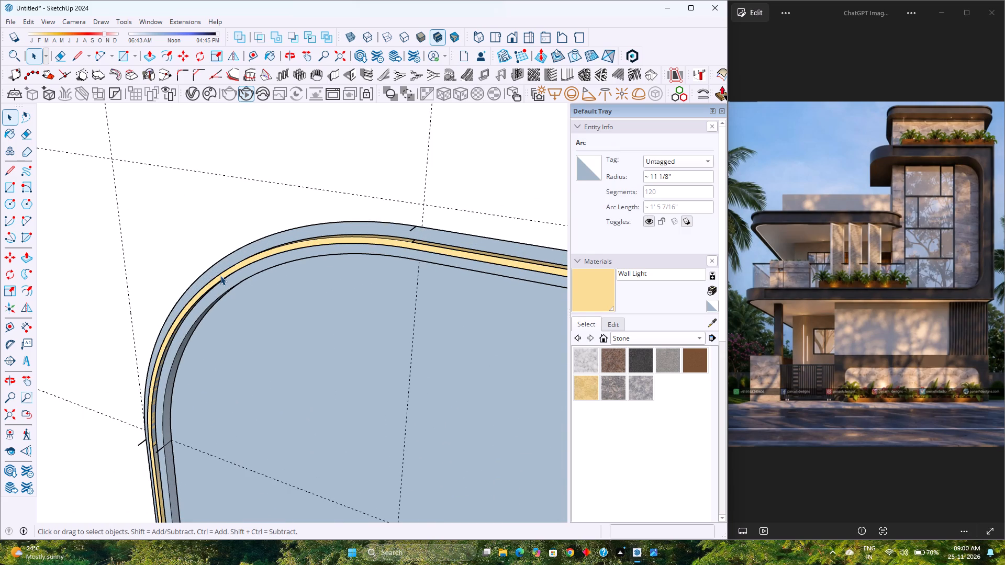
pyautogui.click(220, 276)
pyautogui.press('Delete')
pyautogui.moveTo(226, 275); pyautogui.dragTo(339, 377, button='middle')
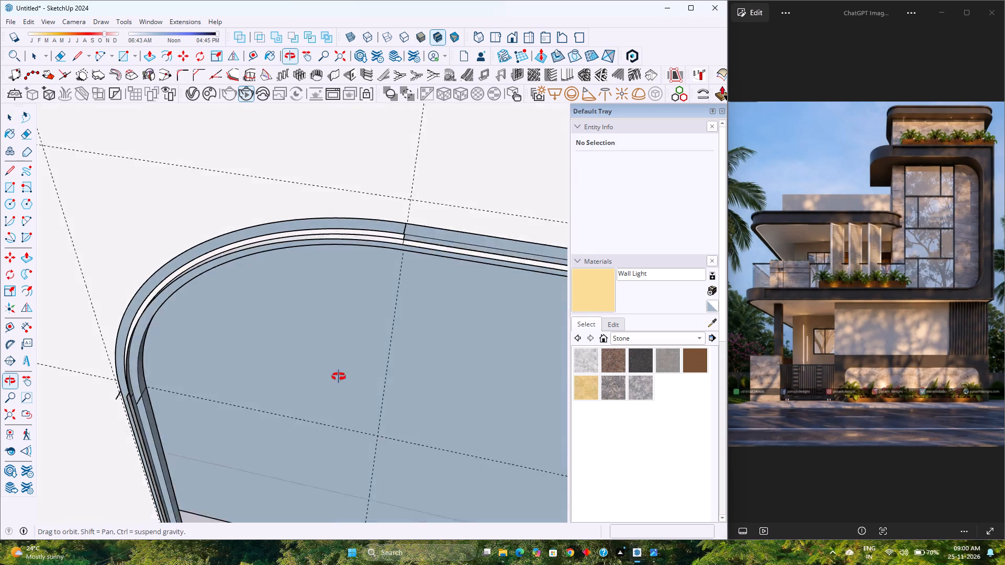
pyautogui.moveTo(339, 377); pyautogui.dragTo(460, 364, button='middle')
pyautogui.middleClick(460, 364)
pyautogui.click(350, 210)
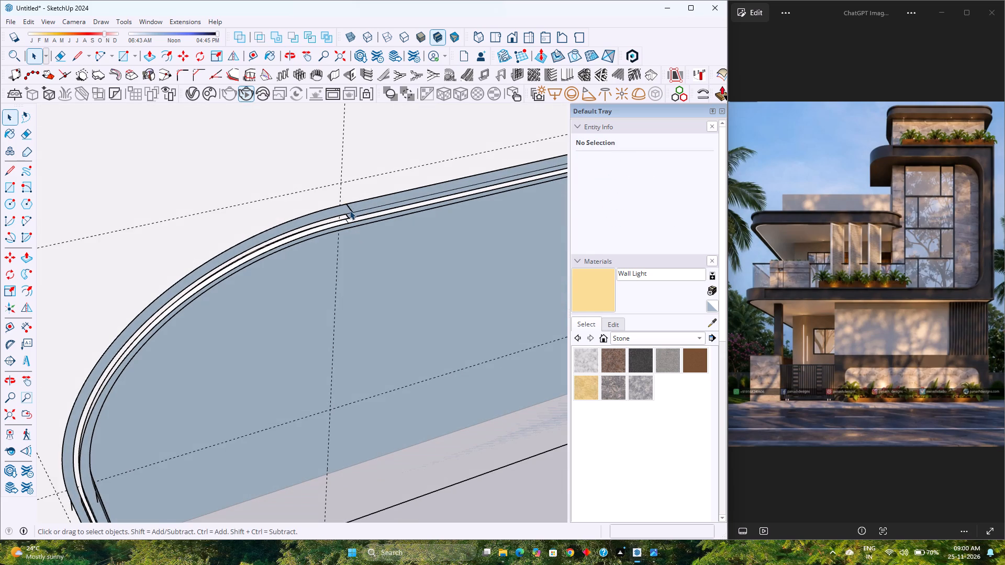
pyautogui.press('Delete')
# Erase the leftover trim and stray edges along the rounded opening's gate-side vertical edge, down to its foot.
pyautogui.moveTo(353, 265); pyautogui.dragTo(272, 213, button='middle')
pyautogui.scroll(-5, 272, 213)
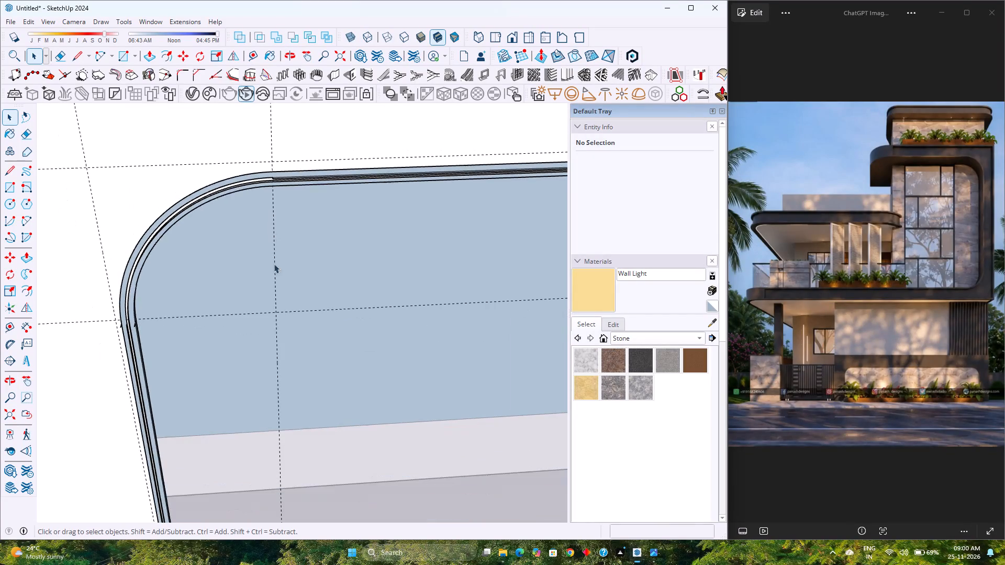
pyautogui.scroll(-8, 273, 288)
pyautogui.scroll(8, 203, 446)
pyautogui.moveTo(198, 448); pyautogui.dragTo(429, 479, button='middle')
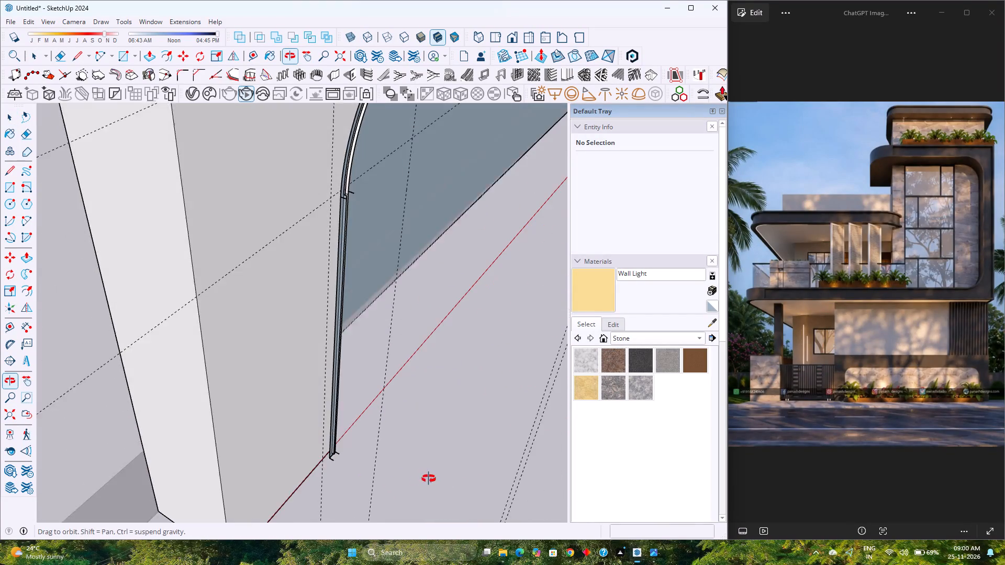
pyautogui.moveTo(429, 479); pyautogui.dragTo(428, 478, button='middle')
pyautogui.scroll(13, 341, 475)
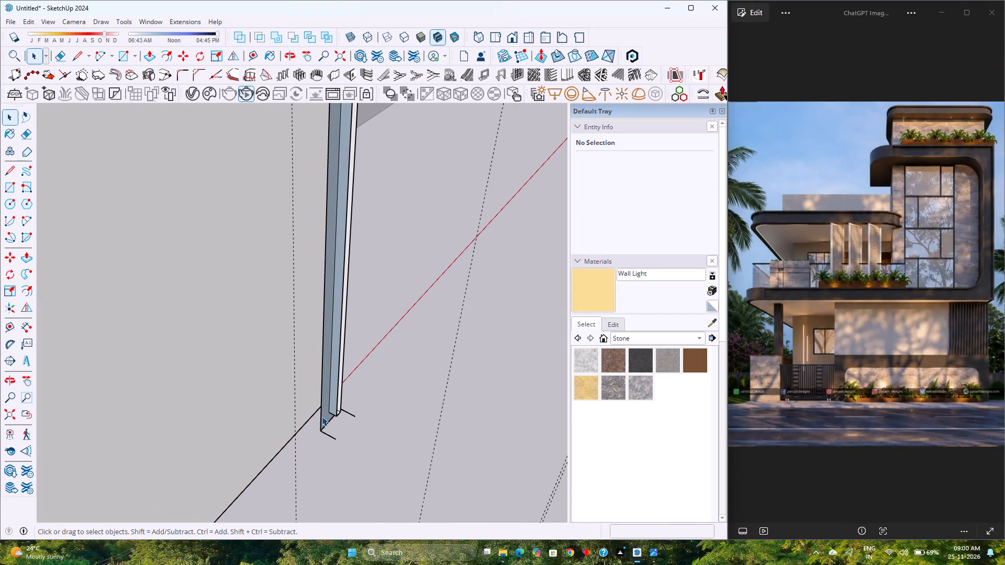
pyautogui.press('e')
pyautogui.moveTo(324, 414); pyautogui.dragTo(319, 422)
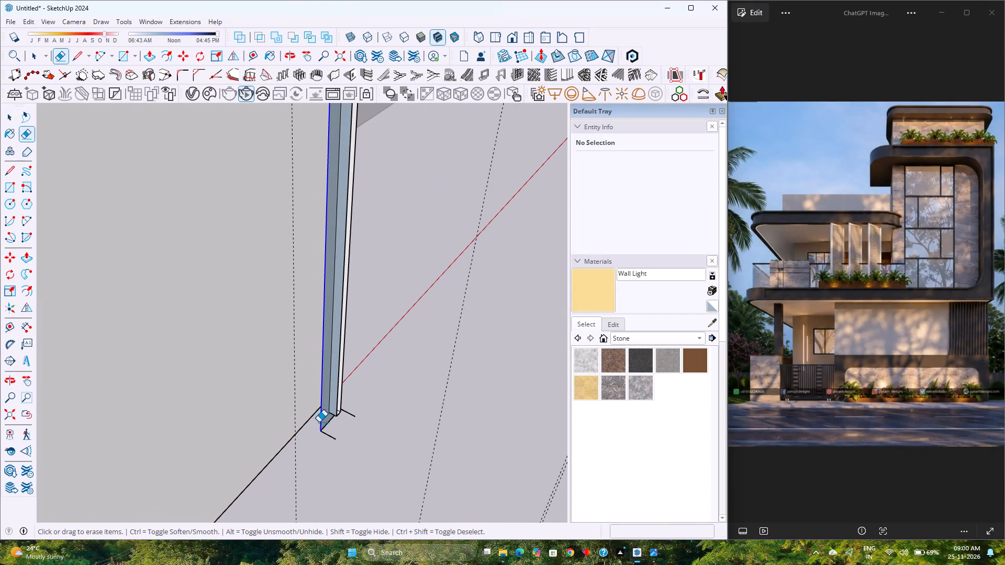
pyautogui.moveTo(319, 422); pyautogui.dragTo(353, 416)
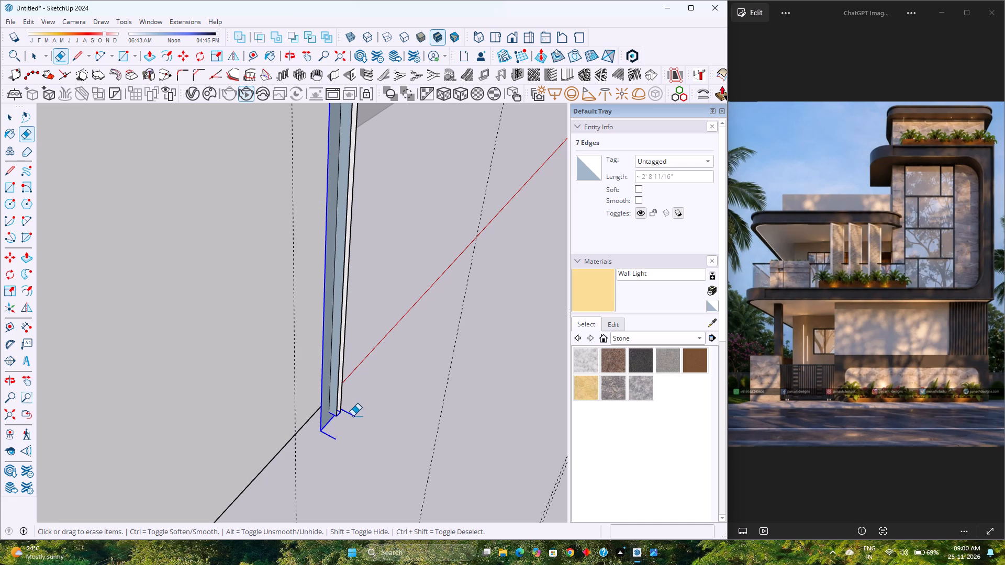
pyautogui.moveTo(353, 416); pyautogui.dragTo(334, 406)
pyautogui.moveTo(336, 401); pyautogui.dragTo(329, 404)
pyautogui.moveTo(330, 404); pyautogui.dragTo(337, 397)
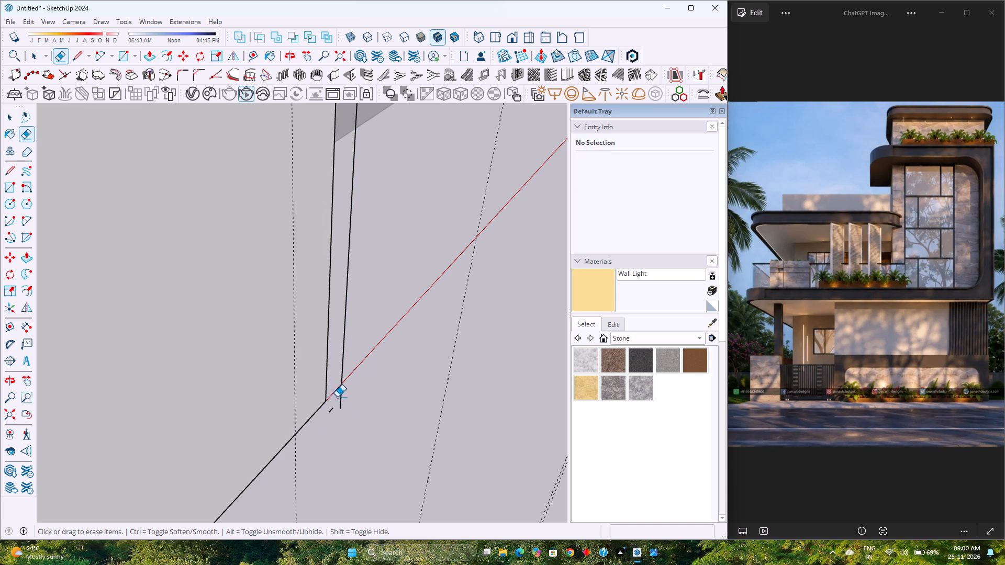
pyautogui.moveTo(337, 397); pyautogui.dragTo(331, 410)
pyautogui.scroll(-5, 326, 411)
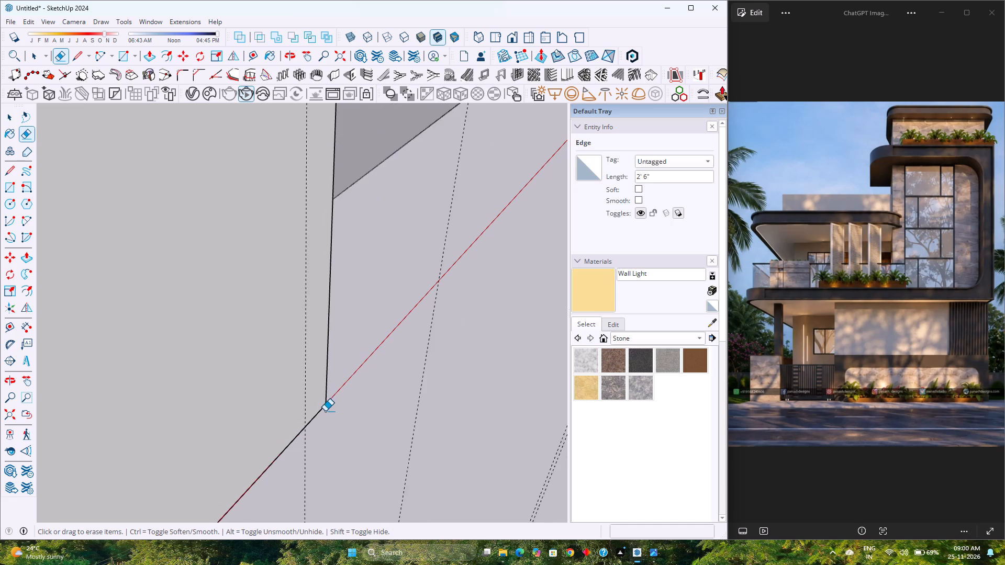
pyautogui.scroll(-20, 325, 411)
pyautogui.scroll(-2, 325, 411)
# Erase the stray outer edges at the foot of the rounded opening's other vertical side, near the wall's outer corner.
pyautogui.moveTo(394, 386); pyautogui.dragTo(380, 390, button='middle')
pyautogui.moveTo(375, 391); pyautogui.dragTo(257, 417, button='middle')
pyautogui.middleClick(257, 417)
pyautogui.scroll(-5, 257, 417)
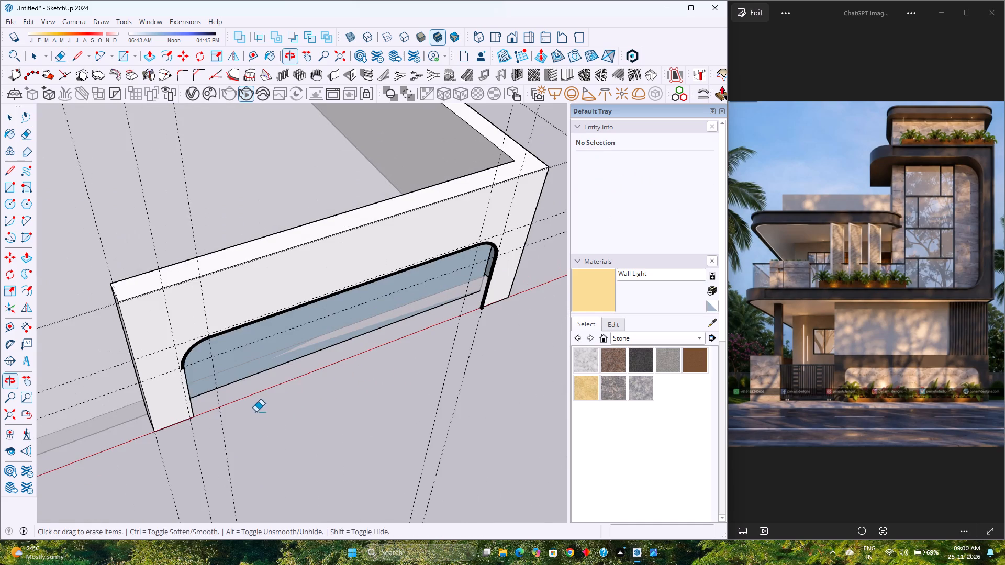
pyautogui.scroll(20, 481, 306)
pyautogui.scroll(2, 481, 306)
pyautogui.moveTo(486, 318); pyautogui.dragTo(382, 348, button='middle')
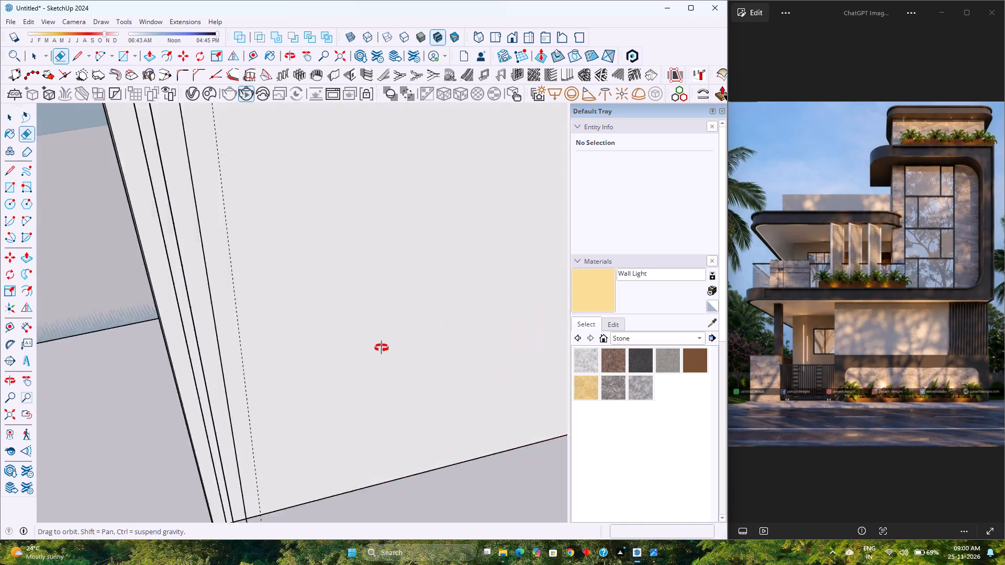
pyautogui.moveTo(382, 348); pyautogui.dragTo(404, 306, button='middle')
pyautogui.scroll(-15, 404, 306)
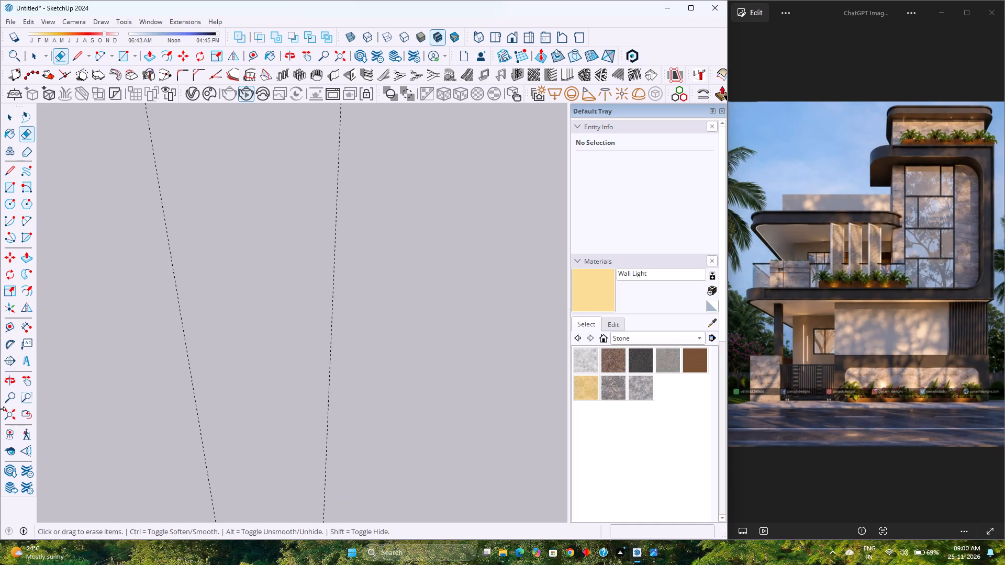
pyautogui.click(7, 416)
pyautogui.scroll(-5, 374, 421)
pyautogui.moveTo(470, 481); pyautogui.dragTo(337, 445, button='middle')
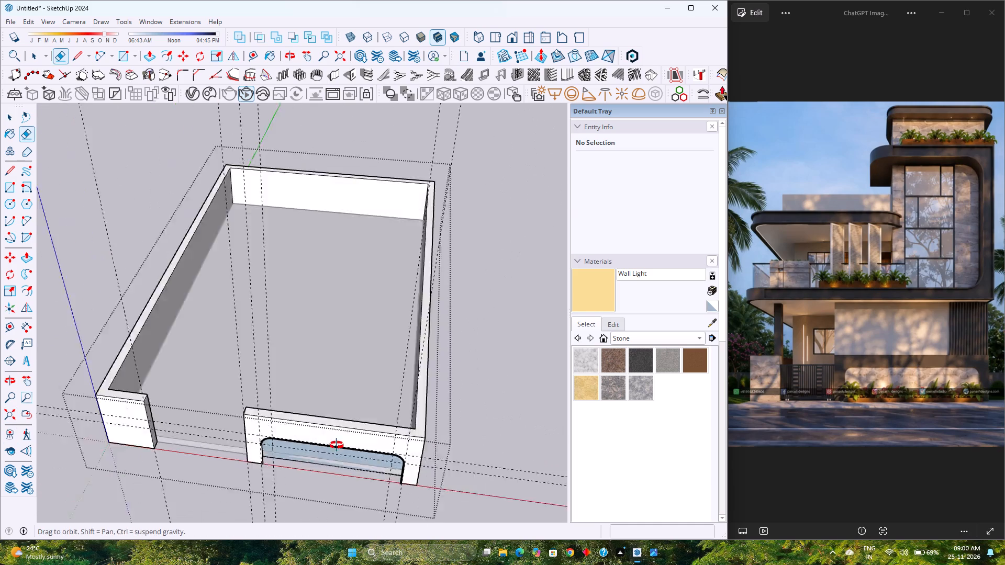
pyautogui.moveTo(337, 445); pyautogui.dragTo(306, 425, button='middle')
pyautogui.middleClick(306, 425)
pyautogui.scroll(19, 325, 499)
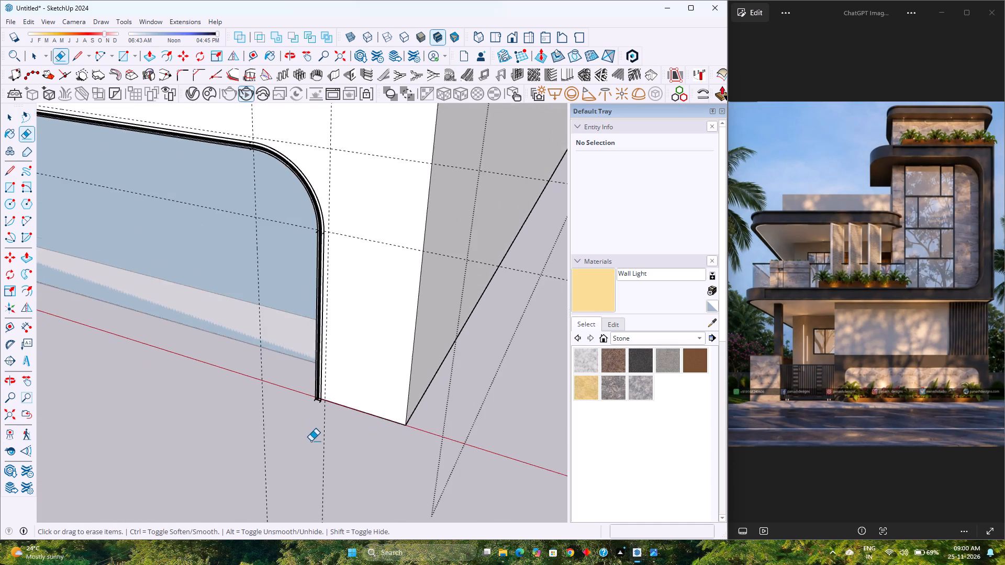
pyautogui.scroll(4, 311, 441)
pyautogui.scroll(15, 325, 392)
pyautogui.moveTo(335, 387); pyautogui.dragTo(332, 387)
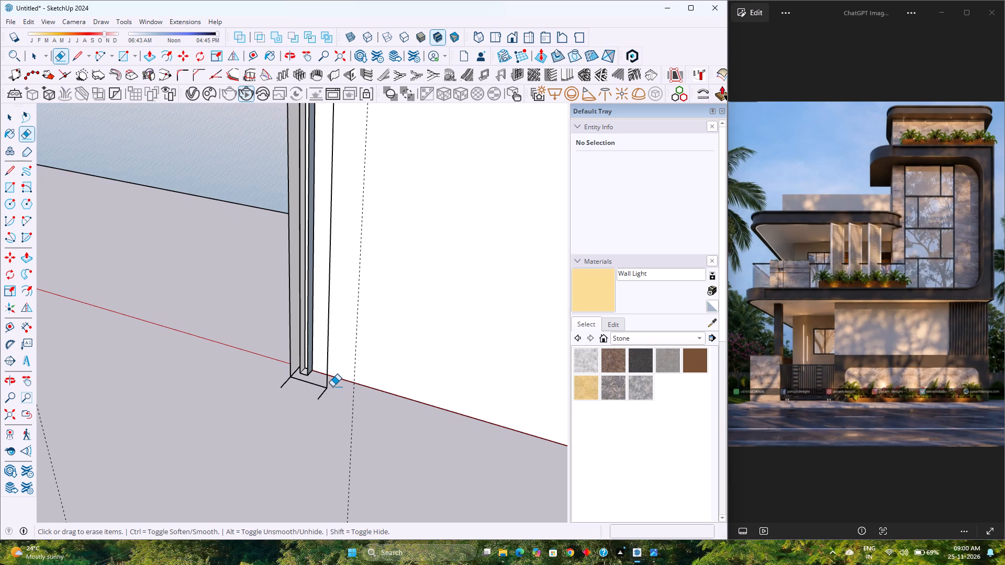
pyautogui.moveTo(332, 387); pyautogui.dragTo(281, 371)
pyautogui.scroll(-2, 318, 381)
pyautogui.scroll(5, 318, 381)
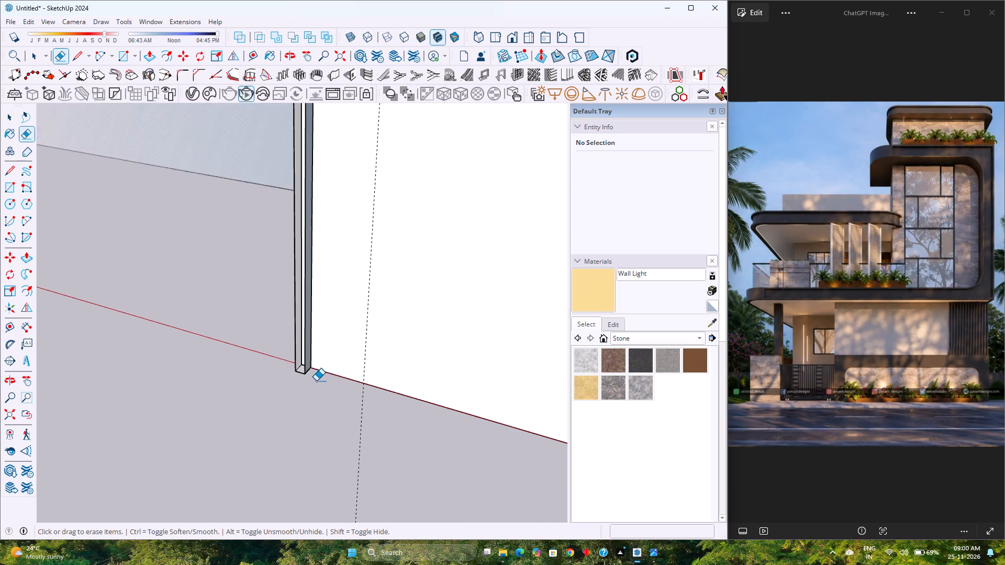
# Delete the remaining vertical trim strip from the opening's side nearest the wall's outer corner.
pyautogui.scroll(7, 316, 381)
pyautogui.moveTo(310, 379); pyautogui.dragTo(302, 411, button='middle')
pyautogui.middleClick(302, 411)
pyautogui.moveTo(310, 354); pyautogui.dragTo(280, 360, button='middle')
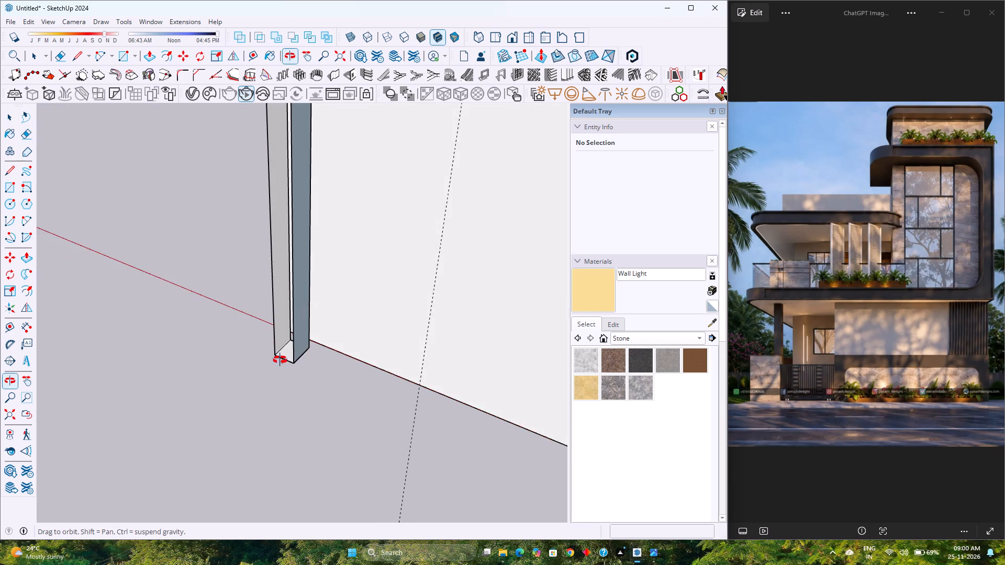
pyautogui.moveTo(280, 360); pyautogui.dragTo(161, 373, button='middle')
pyautogui.press('space')
pyautogui.tripleClick(300, 339)
pyautogui.click(300, 338)
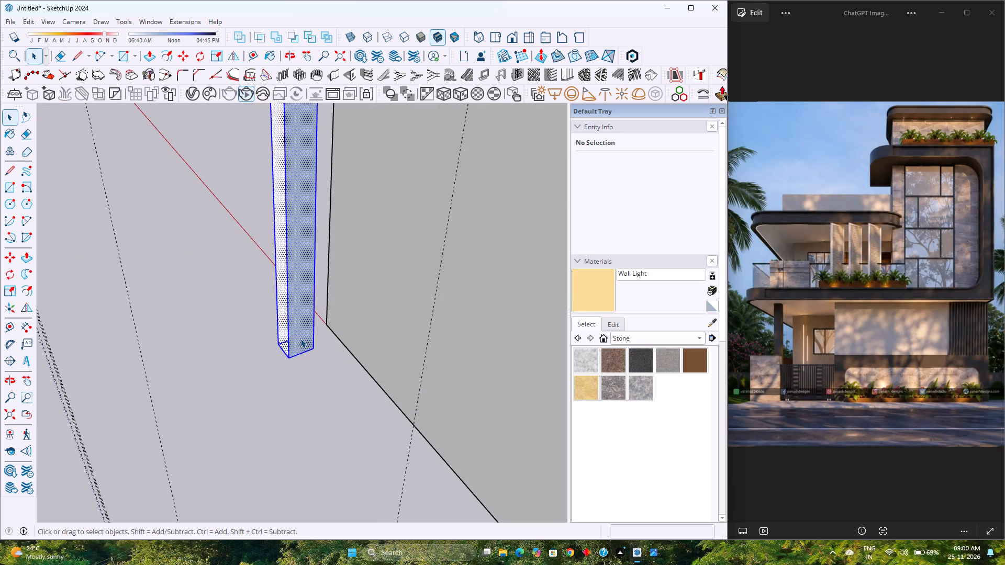
pyautogui.press('Delete')
pyautogui.scroll(-9, 310, 368)
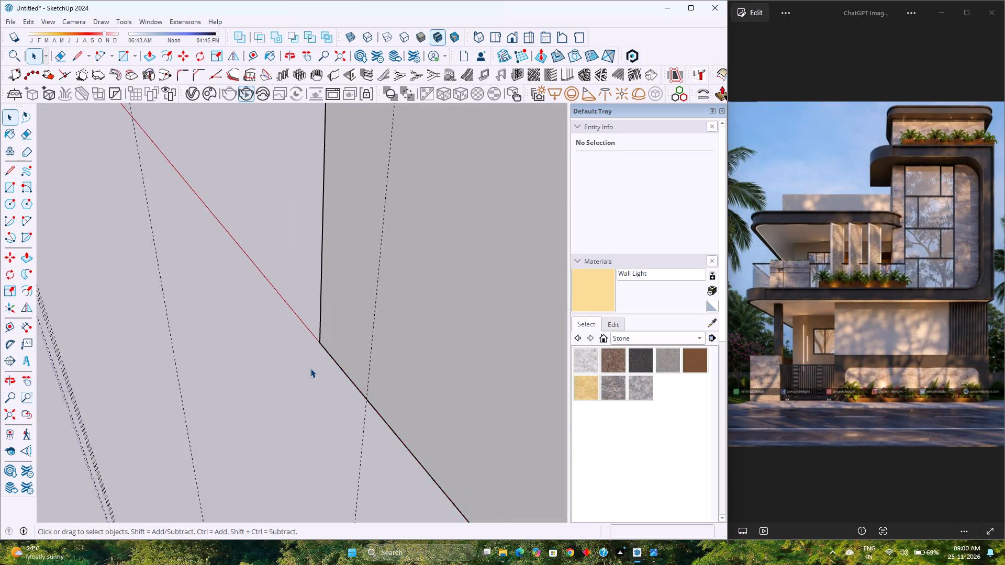
# Delete the leftover curved edge and its end line on the trim at the opening's outer rounded corner.
pyautogui.scroll(-20, 310, 368)
pyautogui.scroll(-12, 310, 368)
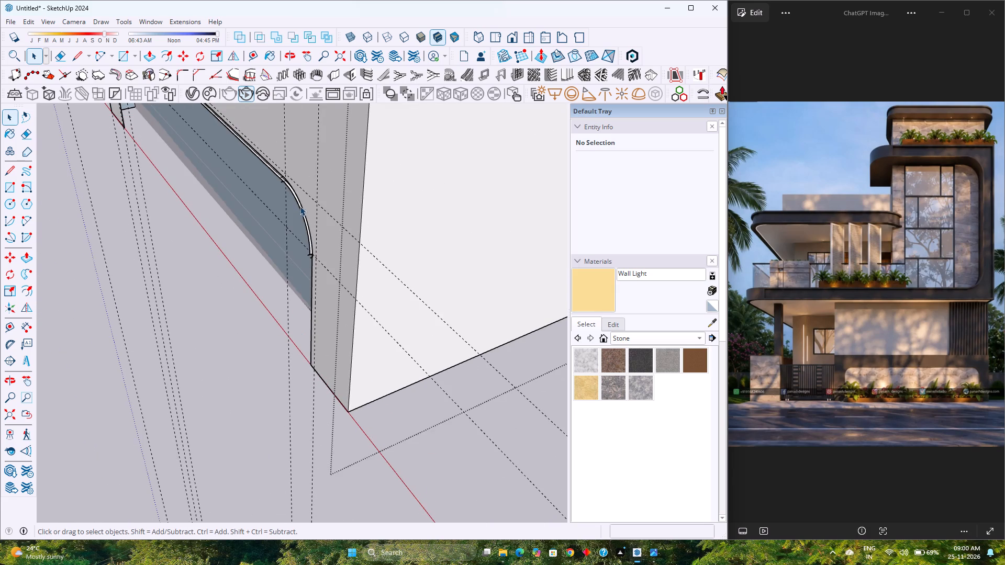
pyautogui.scroll(12, 307, 240)
pyautogui.scroll(2, 318, 296)
pyautogui.moveTo(317, 296); pyautogui.dragTo(262, 293, button='middle')
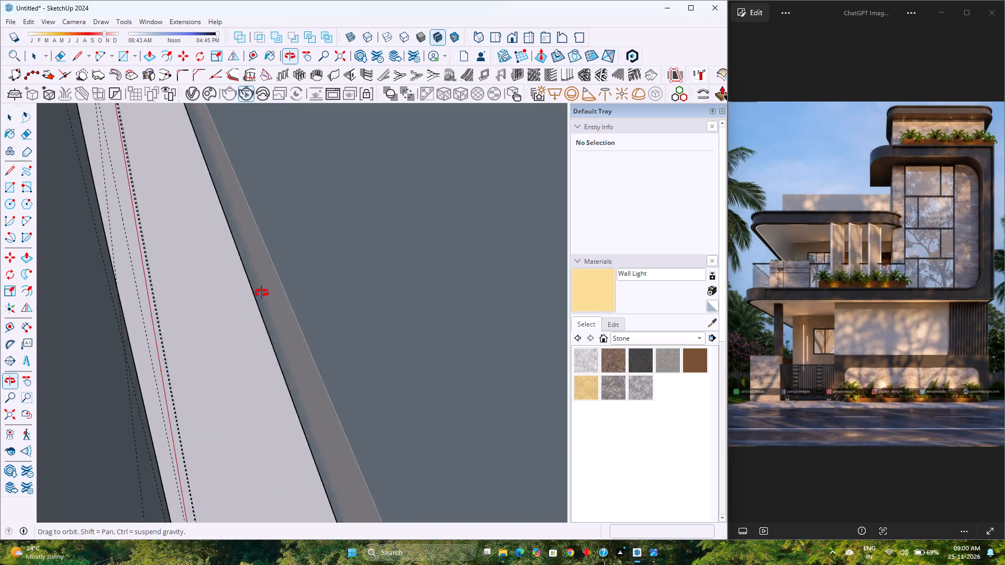
pyautogui.moveTo(262, 293); pyautogui.dragTo(288, 290, button='middle')
pyautogui.tripleClick(234, 287)
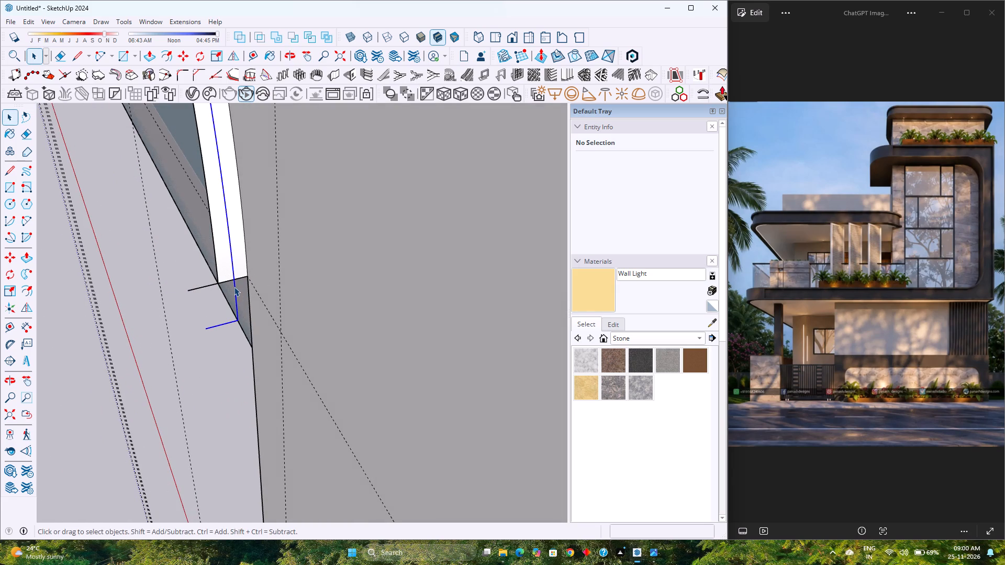
pyautogui.click(234, 287)
pyautogui.press('Delete')
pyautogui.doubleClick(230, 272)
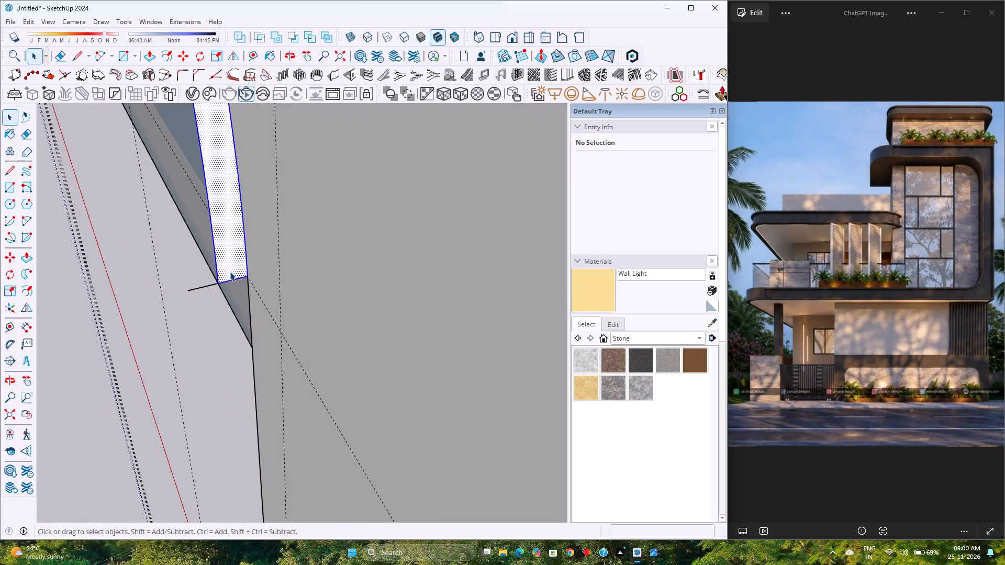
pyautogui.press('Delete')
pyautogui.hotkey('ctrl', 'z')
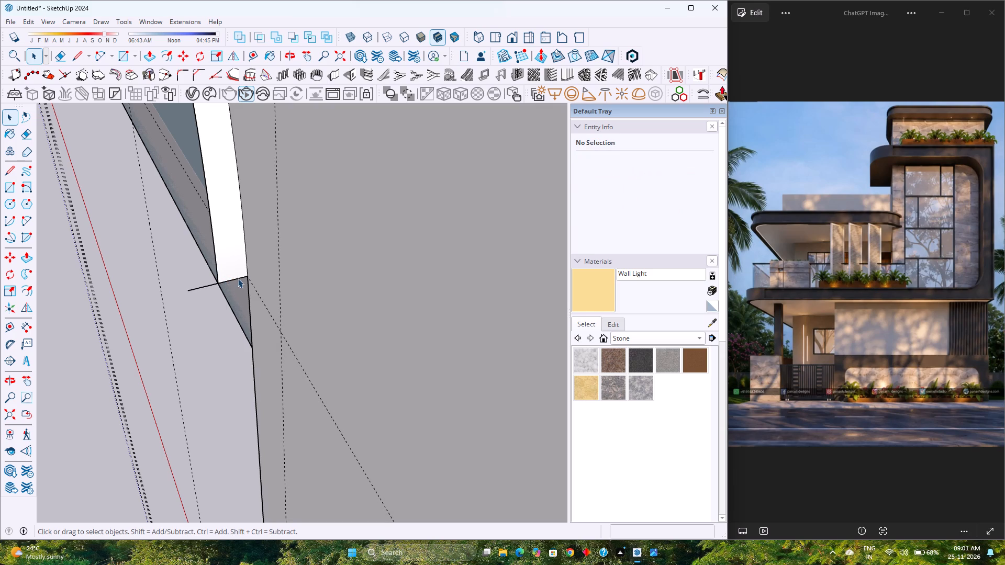
# Delete the end edges and then the curved trim strip at the opening's rounded corner near the wall's outer end.
pyautogui.click(232, 280)
pyautogui.press('Delete')
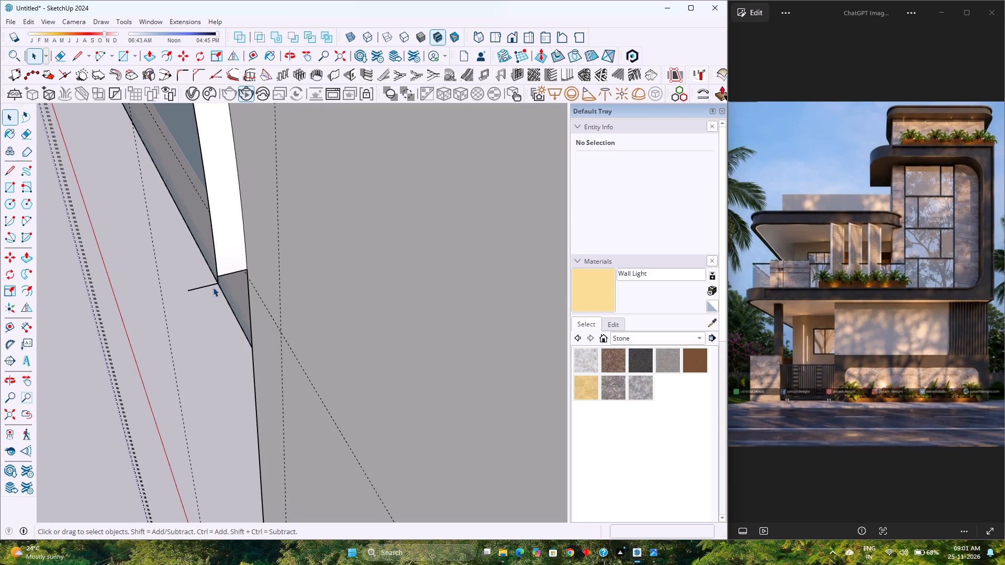
pyautogui.click(209, 286)
pyautogui.press('Delete')
pyautogui.tripleClick(217, 270)
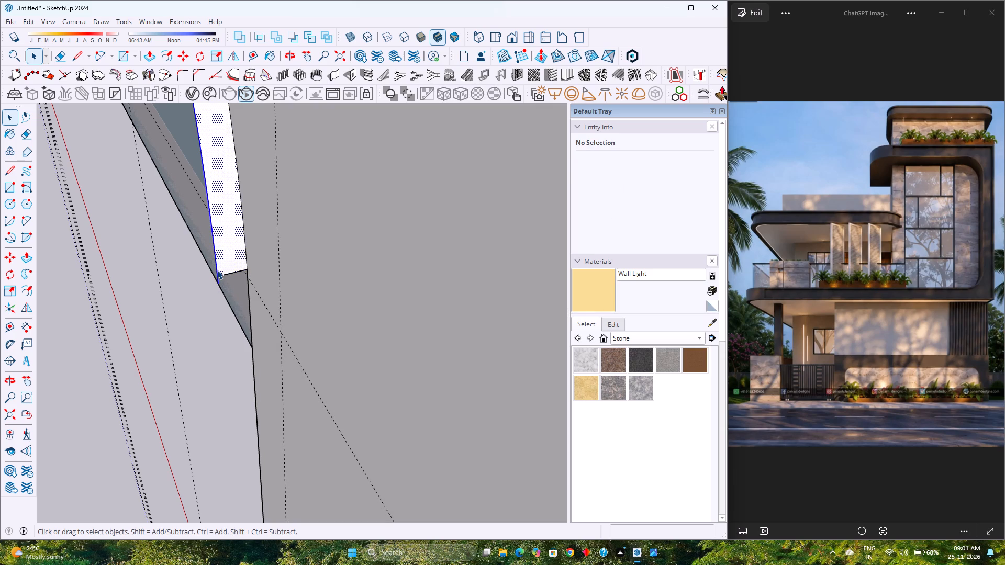
pyautogui.doubleClick(216, 270)
pyautogui.click(217, 278)
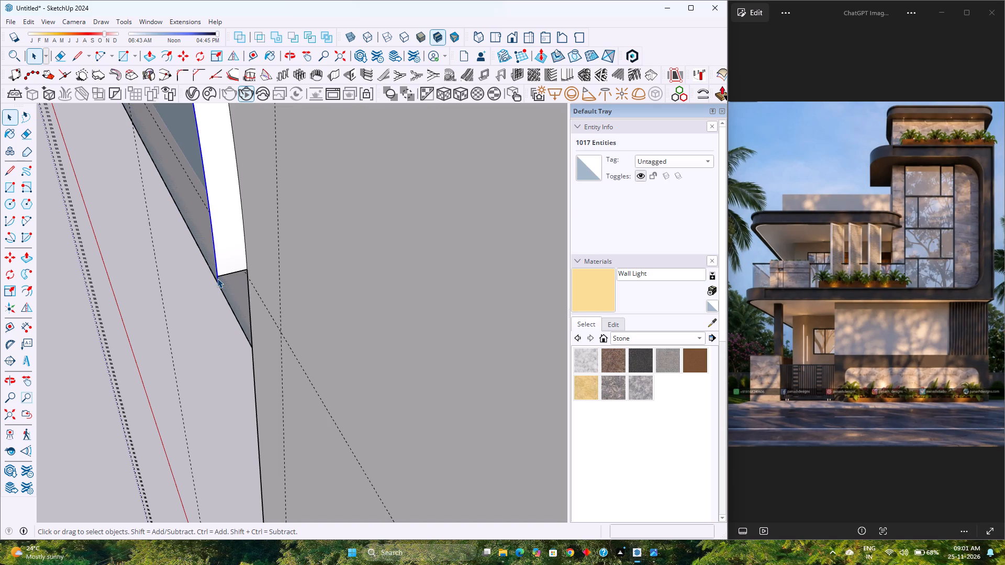
pyautogui.press('Delete')
# Delete the long trim strip along the rounded opening's straight top side, together with its short end edges at the outer rounded corner.
pyautogui.scroll(-11, 218, 286)
pyautogui.keyDown('shift'); pyautogui.moveTo(222, 289); pyautogui.dragTo(408, 374, button='middle'); pyautogui.keyUp('shift')
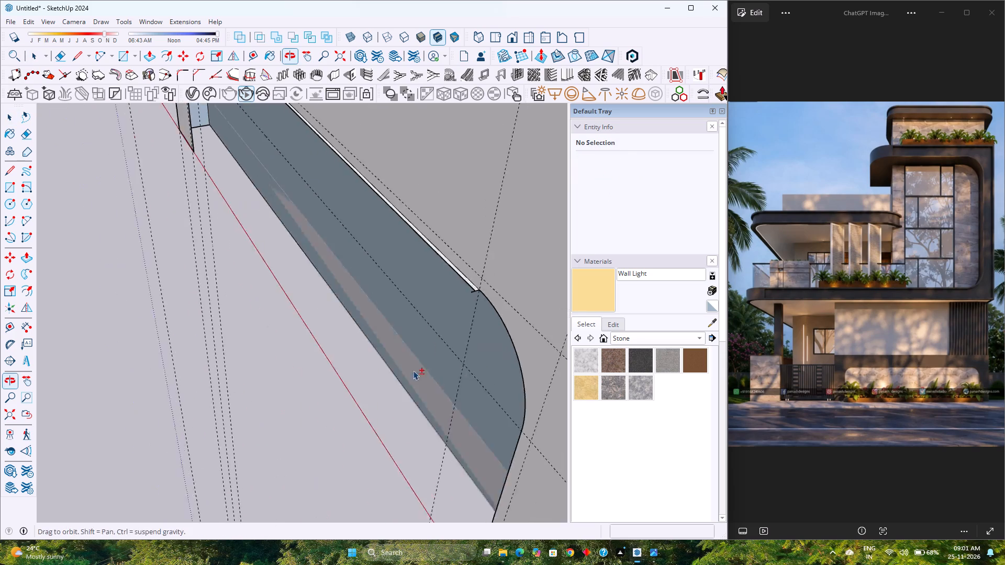
pyautogui.scroll(-4, 414, 370)
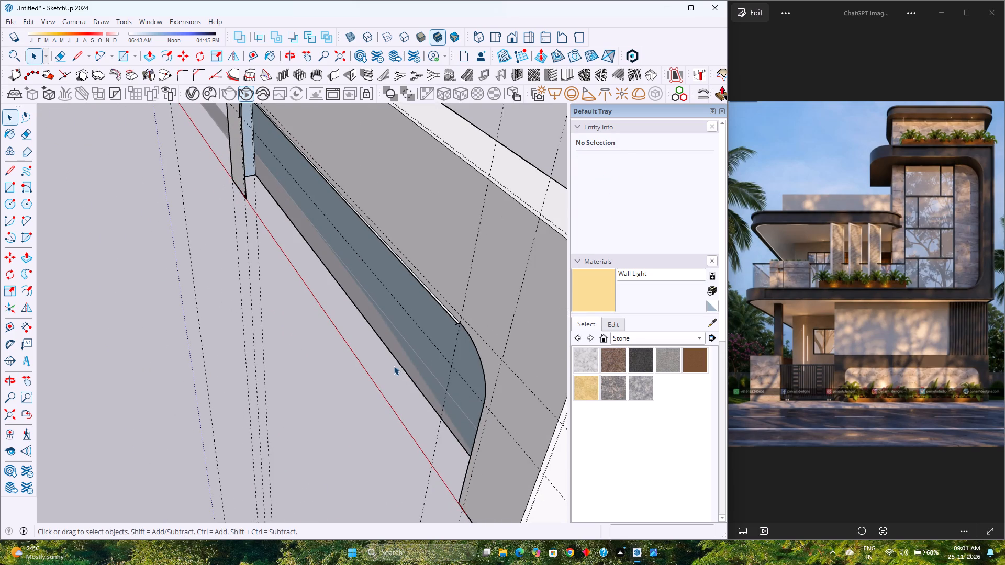
pyautogui.scroll(-4, 393, 366)
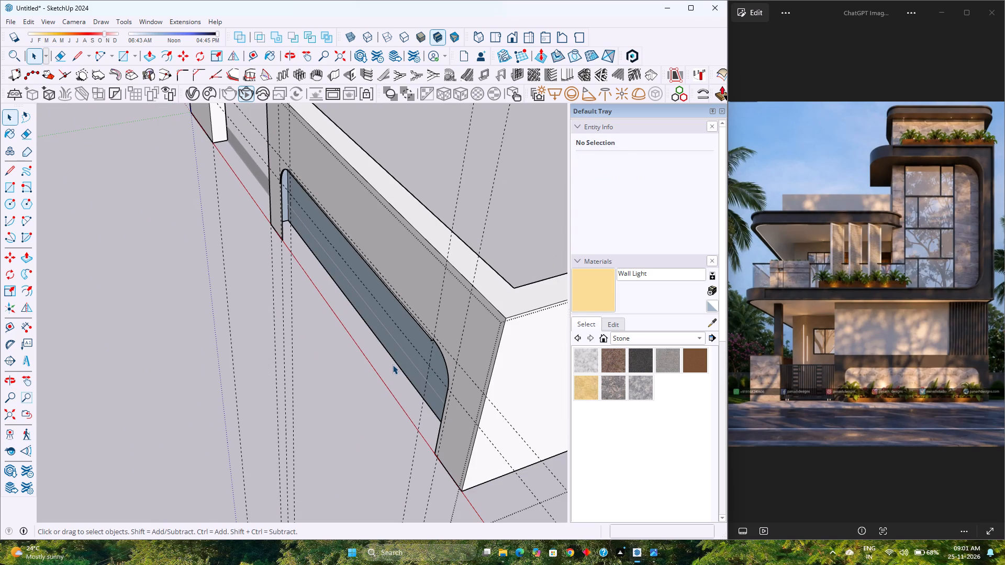
pyautogui.scroll(-5, 351, 322)
pyautogui.scroll(19, 400, 323)
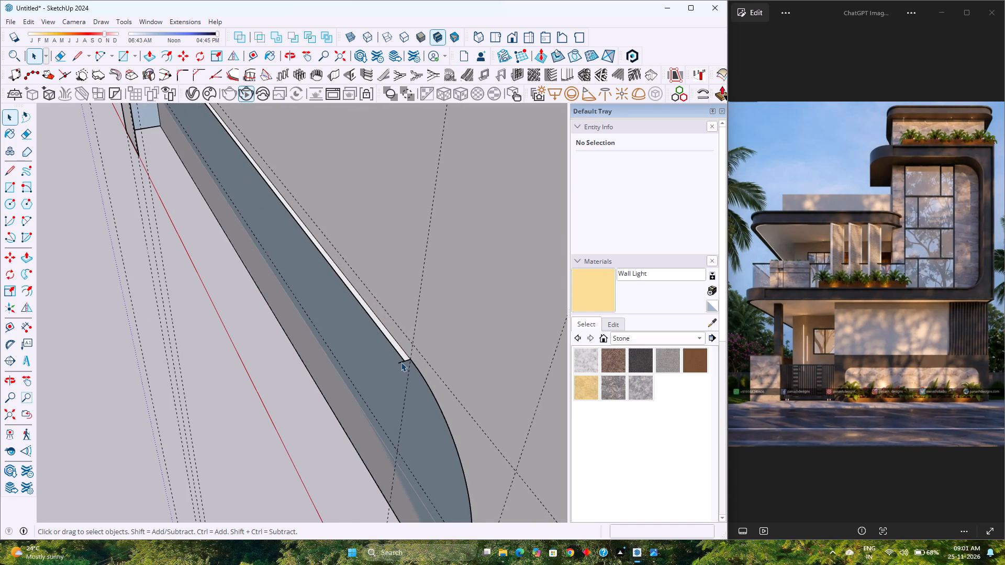
pyautogui.click(401, 362)
pyautogui.press('Delete')
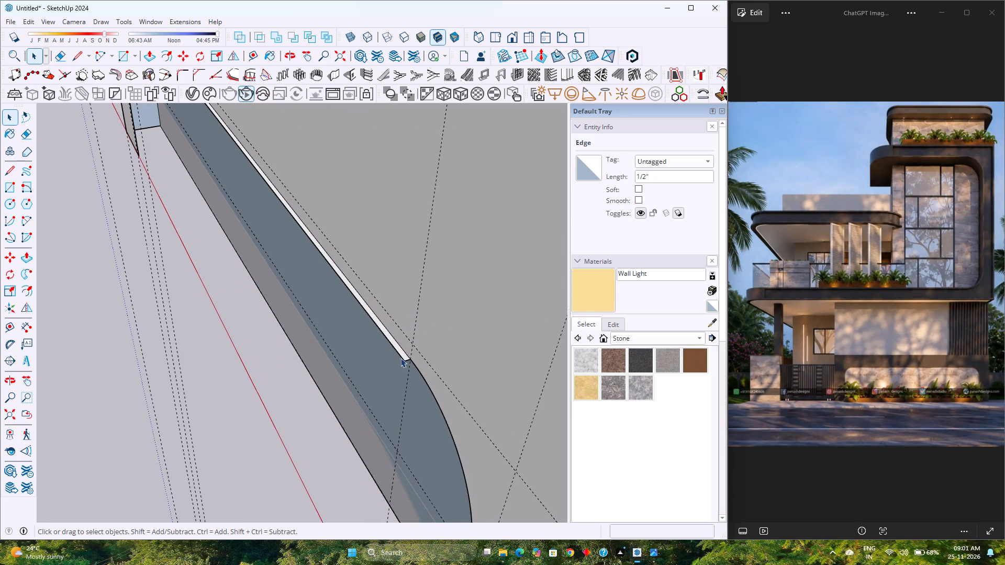
pyautogui.click(400, 355)
pyautogui.press('Delete')
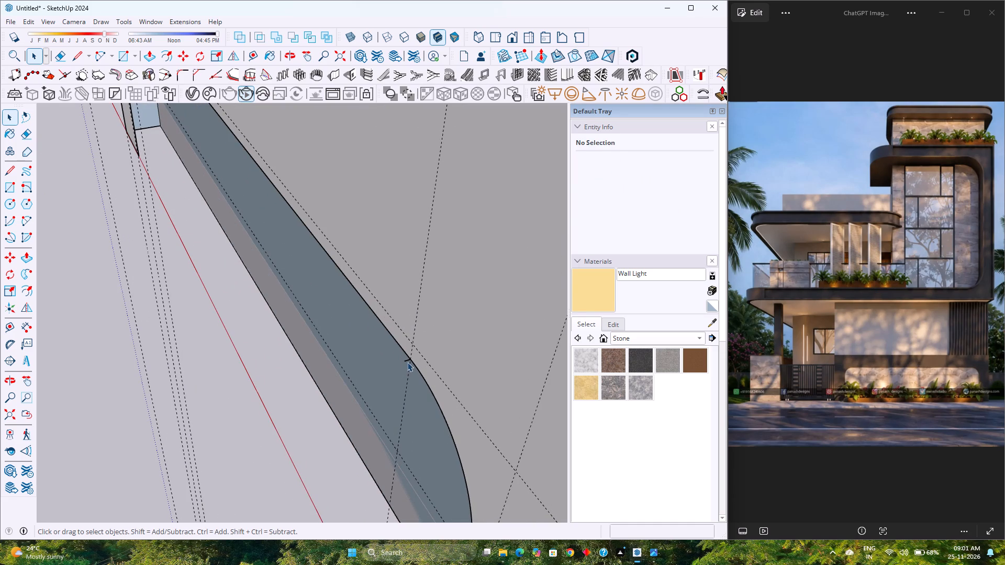
pyautogui.click(407, 362)
pyautogui.press('Delete')
# Delete the curved edge of the trim strip at the opening's rounded corner nearest the gate gap.
pyautogui.scroll(-5, 407, 370)
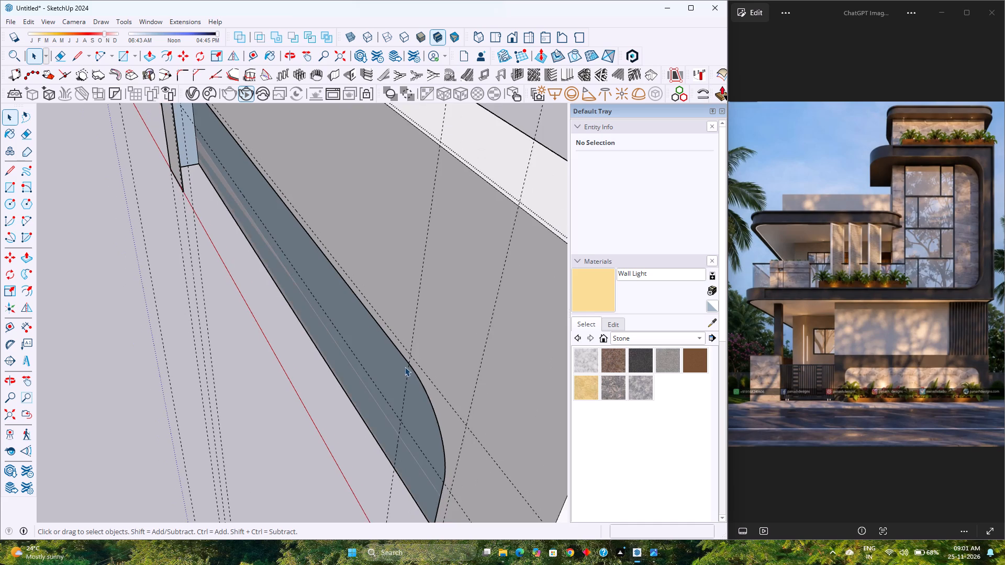
pyautogui.scroll(-4, 405, 366)
pyautogui.moveTo(390, 363); pyautogui.dragTo(522, 361, button='middle')
pyautogui.scroll(-10, 501, 362)
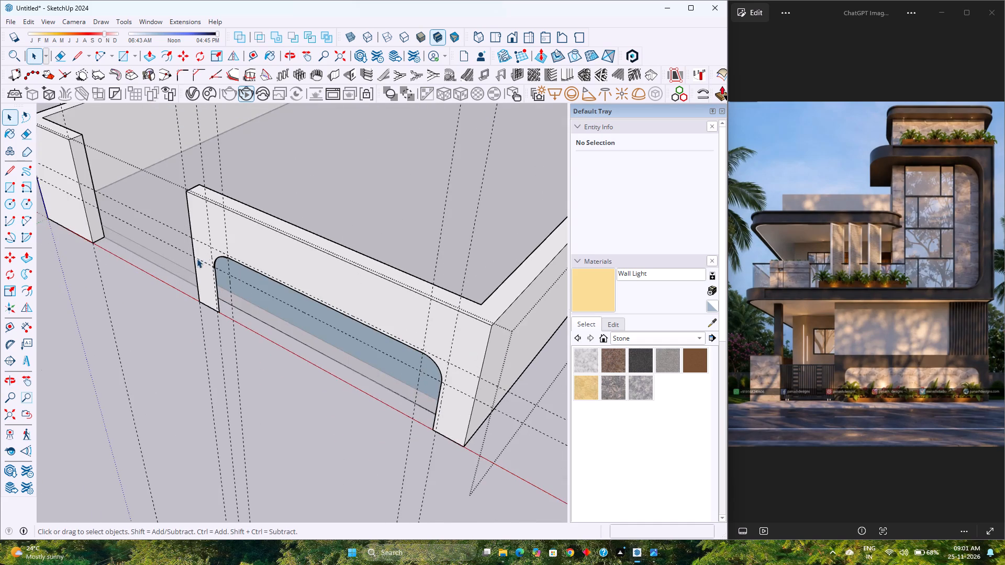
pyautogui.scroll(19, 197, 258)
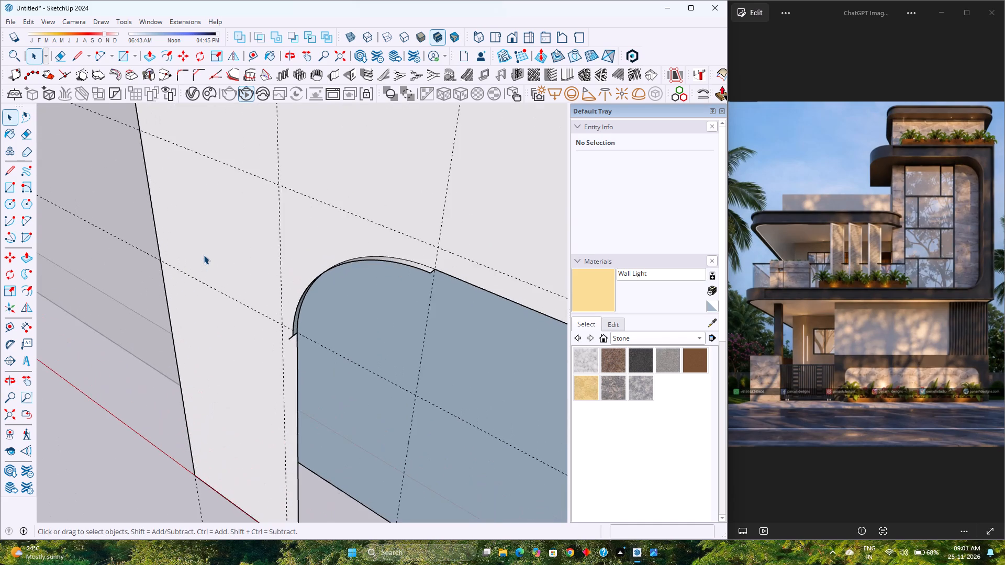
pyautogui.scroll(-2, 204, 255)
pyautogui.scroll(2, 204, 255)
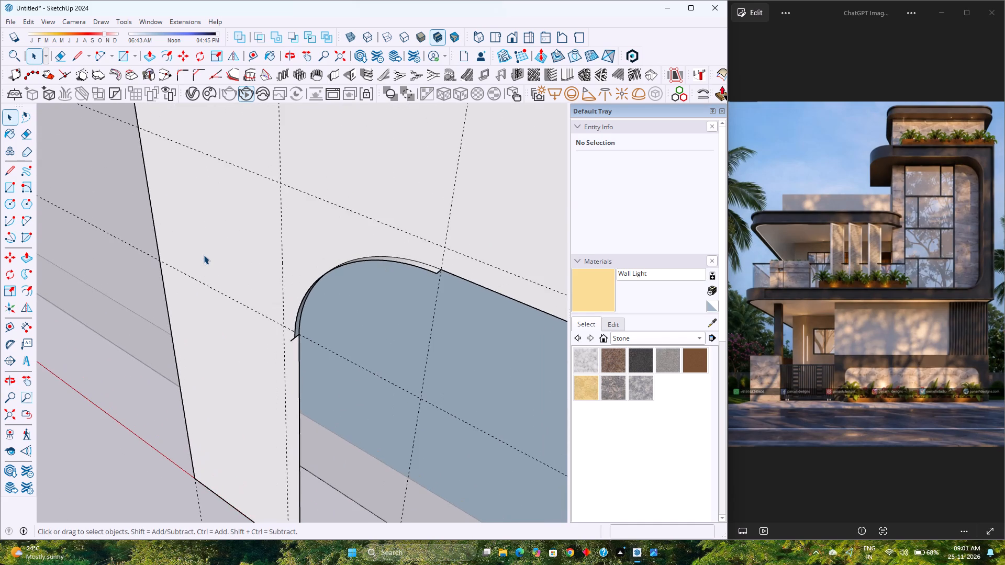
pyautogui.scroll(-1, 204, 255)
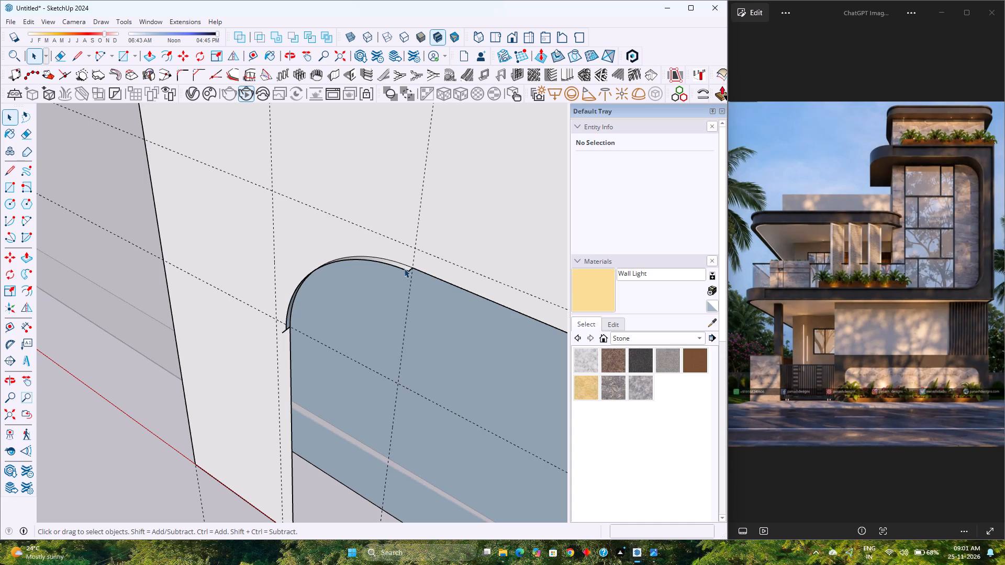
pyautogui.click(364, 261)
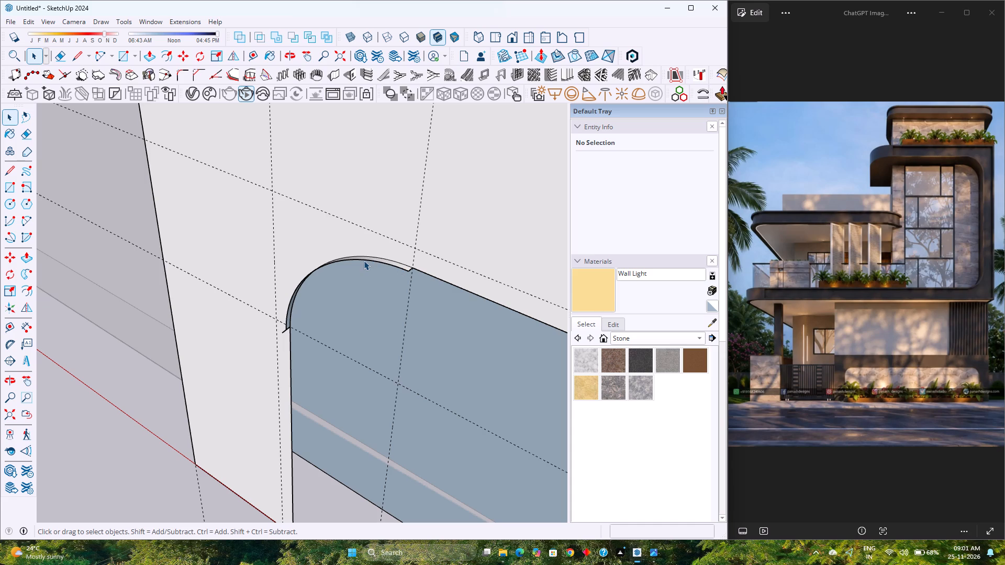
pyautogui.doubleClick(365, 261)
pyautogui.click(369, 261)
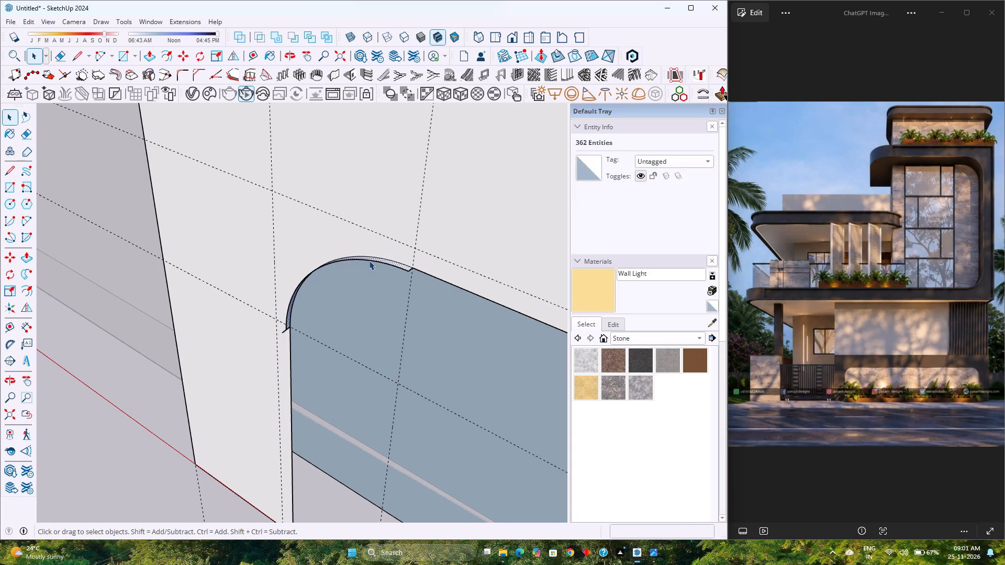
pyautogui.scroll(3, 378, 260)
pyautogui.moveTo(378, 260); pyautogui.dragTo(345, 303, button='middle')
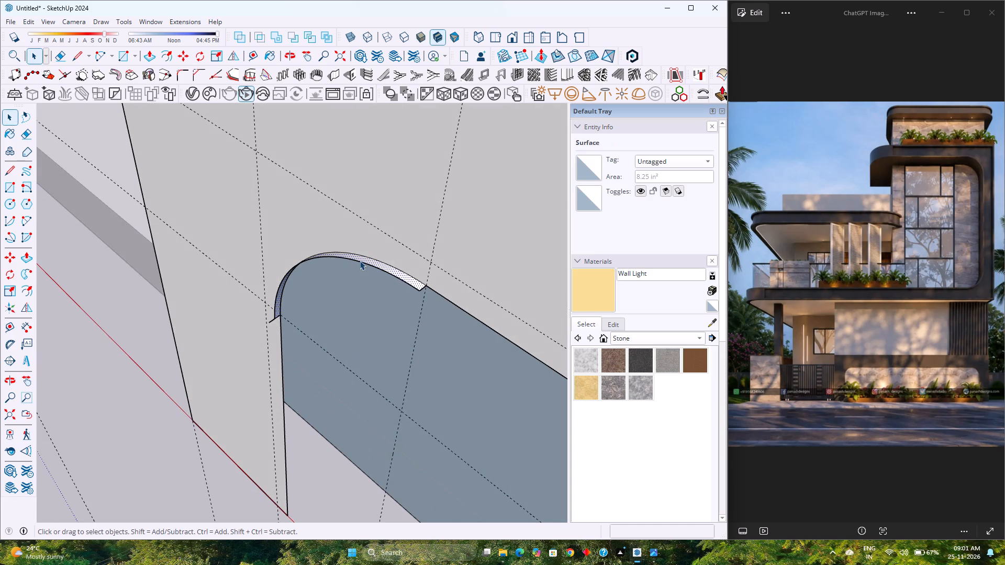
pyautogui.click(360, 261)
pyautogui.click(359, 262)
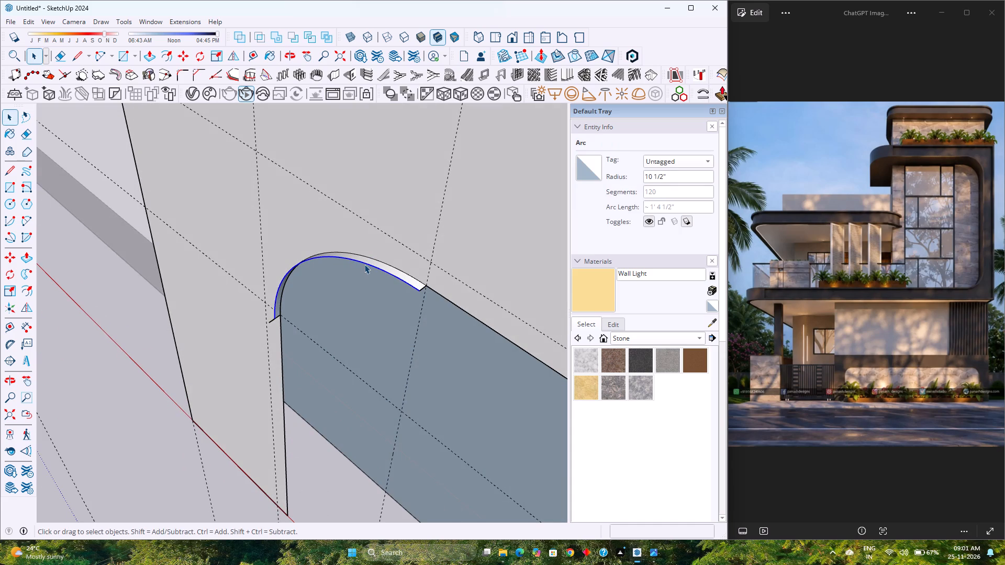
pyautogui.press('Delete')
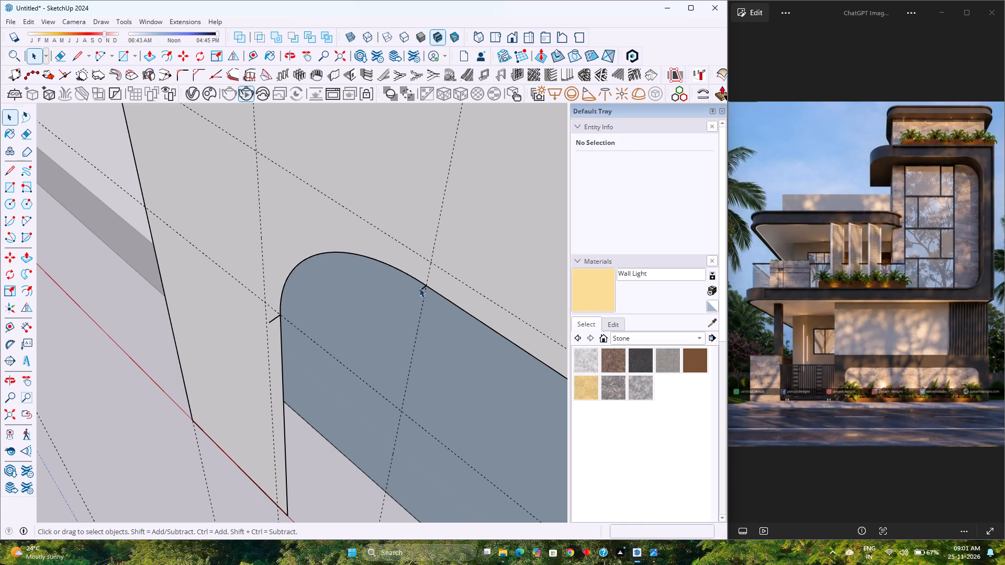
# Delete the two short leftover end lines at the rounded corner nearest the gate gap.
pyautogui.click(421, 290)
pyautogui.press('Delete')
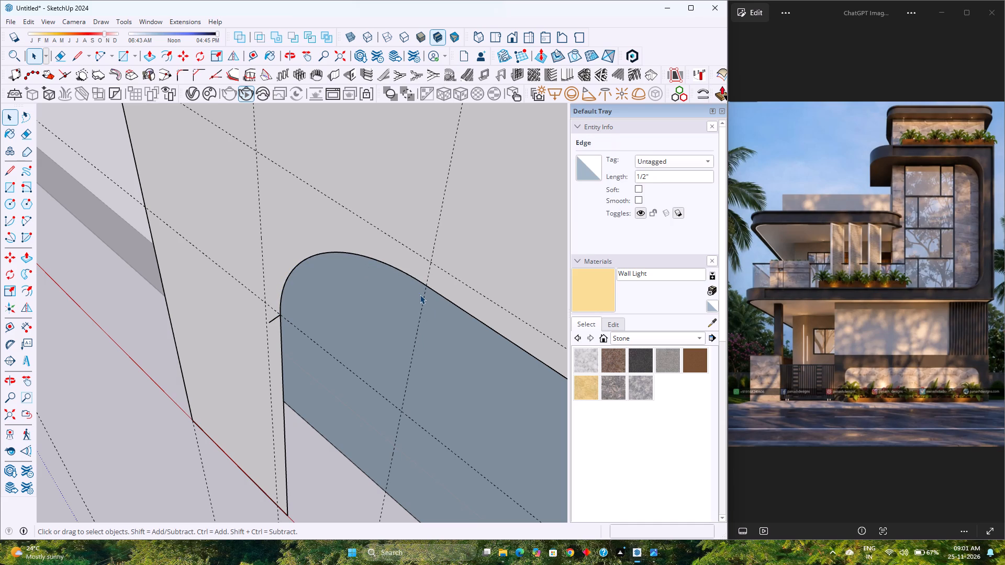
pyautogui.click(276, 319)
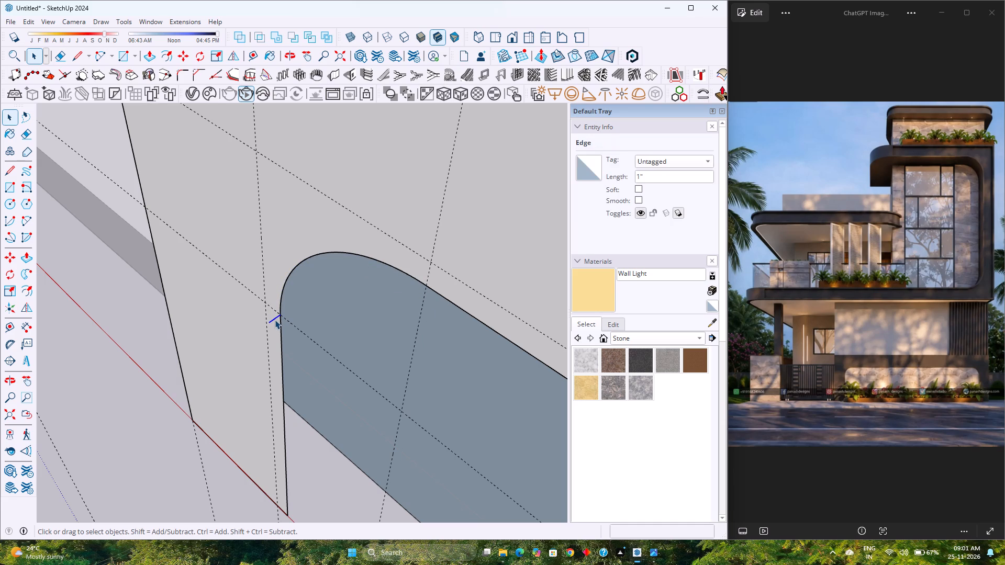
pyautogui.press('Delete')
# Draw an 11' 2" line along the ground between the feet of the opening's two vertical sides to close the wall face.
pyautogui.scroll(-8, 275, 320)
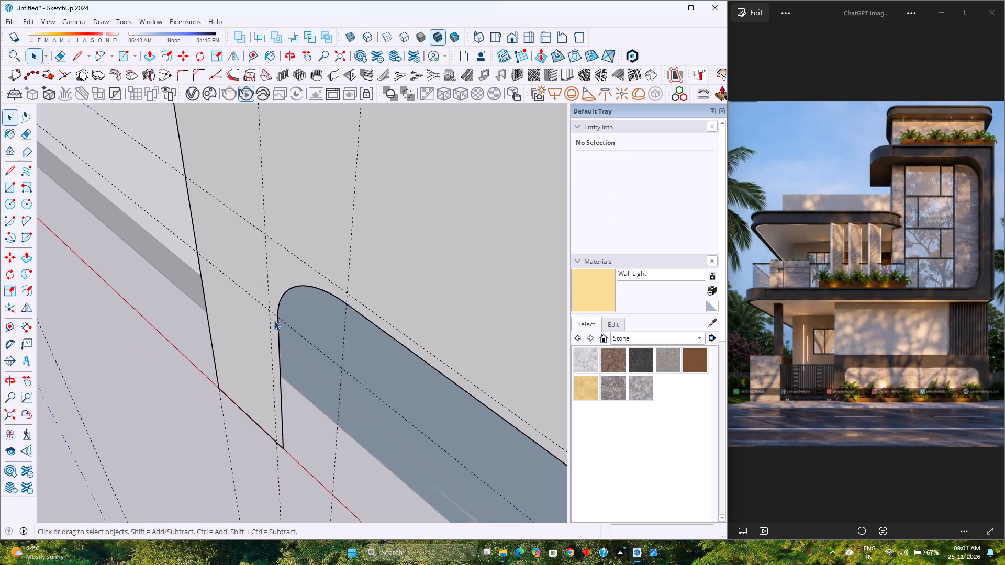
pyautogui.scroll(-20, 274, 321)
pyautogui.scroll(-10, 274, 321)
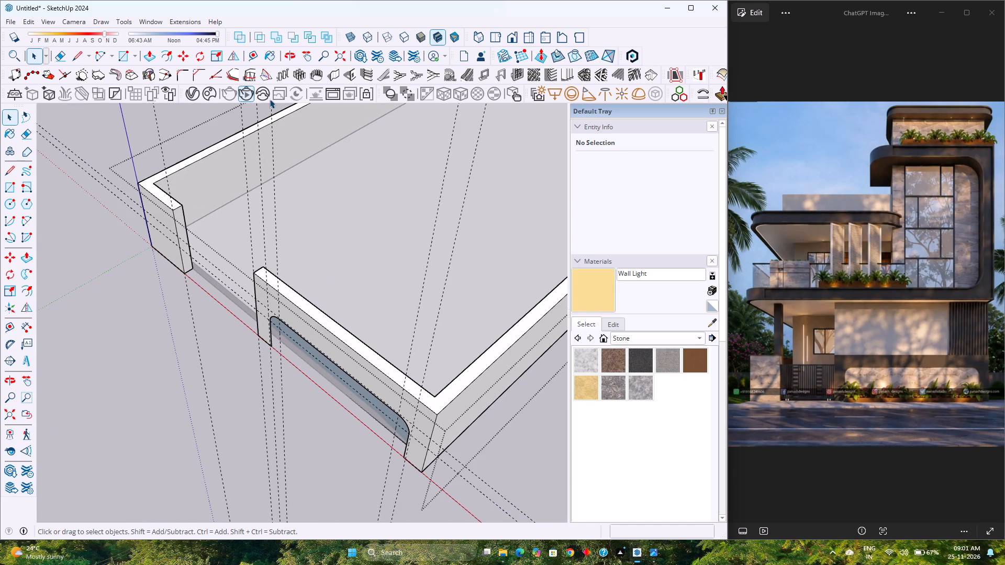
pyautogui.click(77, 61)
pyautogui.scroll(7, 274, 357)
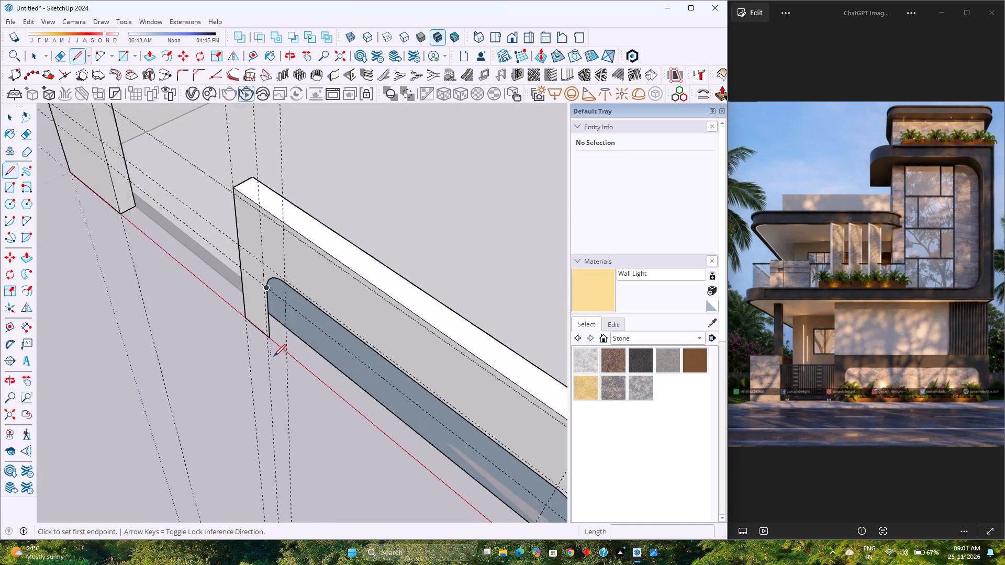
pyautogui.scroll(7, 274, 356)
pyautogui.click(269, 326)
pyautogui.scroll(-10, 276, 336)
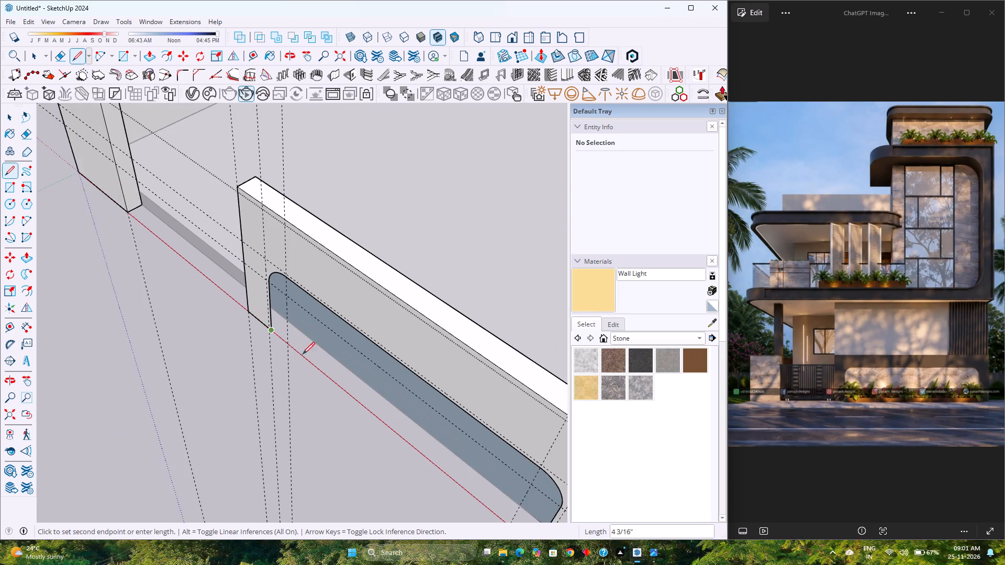
pyautogui.scroll(-9, 351, 391)
pyautogui.scroll(13, 416, 458)
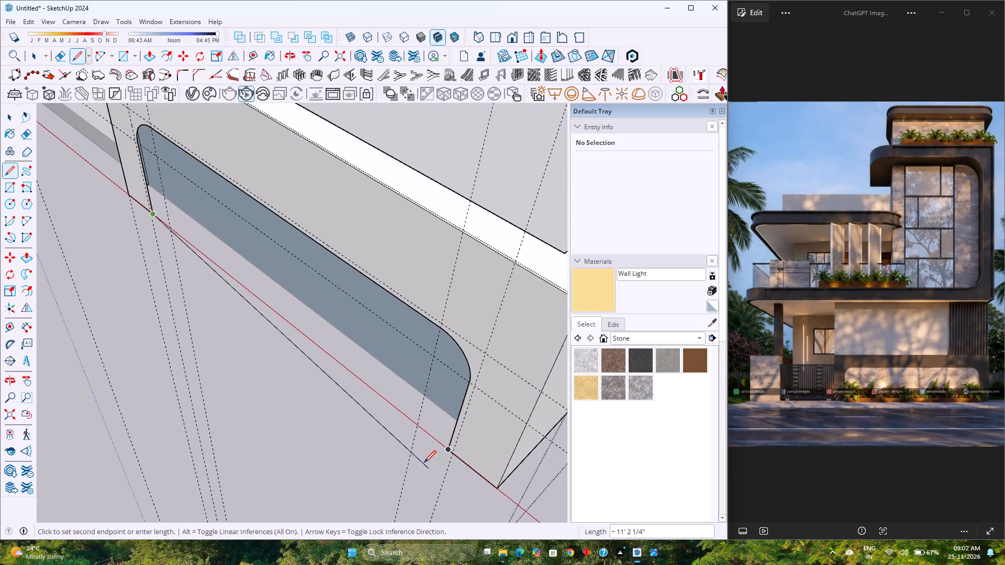
pyautogui.scroll(4, 424, 462)
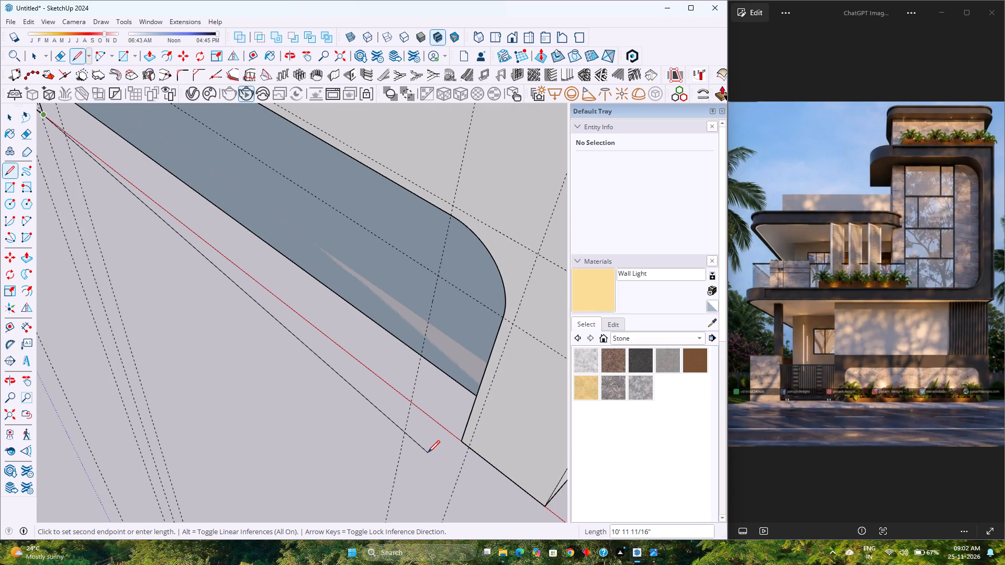
pyautogui.click(461, 444)
pyautogui.press('space')
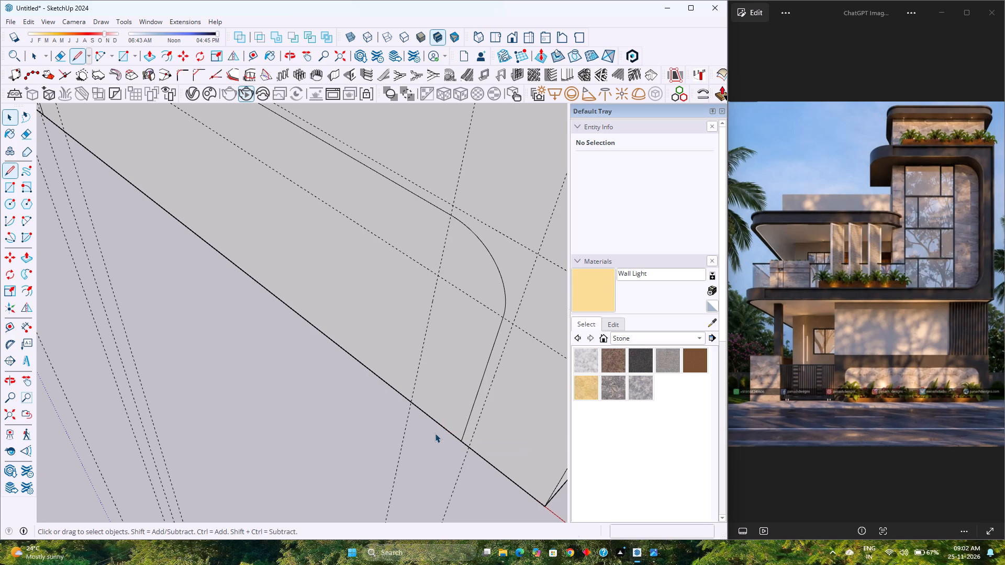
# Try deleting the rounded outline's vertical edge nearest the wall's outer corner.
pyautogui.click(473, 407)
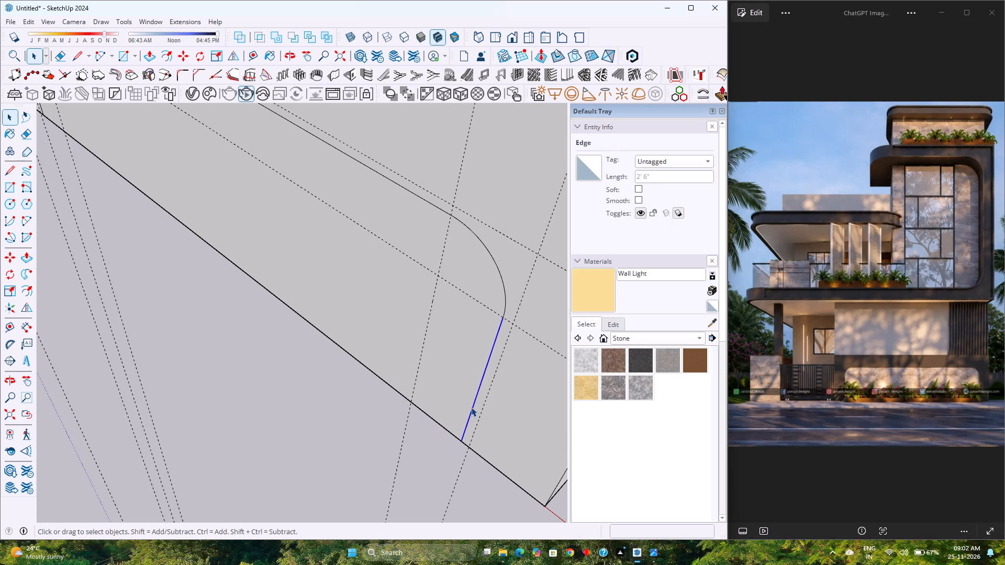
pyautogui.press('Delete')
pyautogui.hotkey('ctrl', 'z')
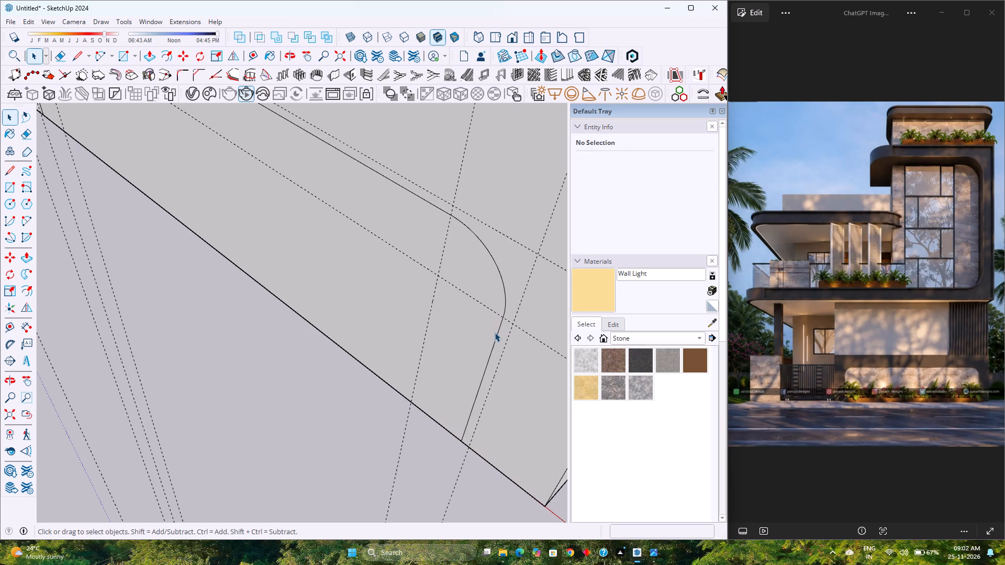
# Select the rounded panel outline's top edge and both corner arcs and move them 1' straight up on the front wall.
pyautogui.click(506, 307)
pyautogui.scroll(-4, 442, 317)
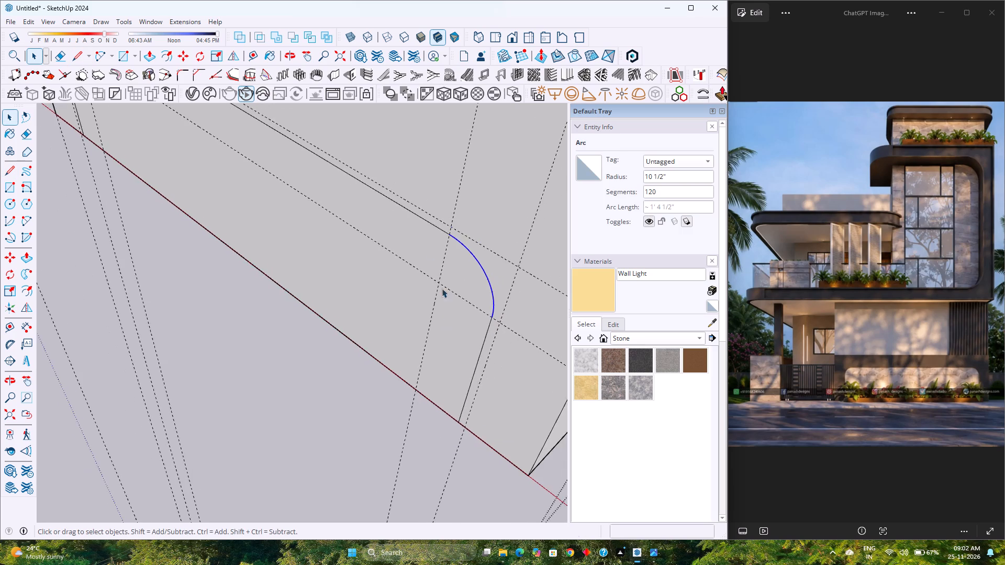
pyautogui.scroll(-2, 417, 220)
pyautogui.keyDown('shift'); pyautogui.click(414, 223); pyautogui.keyUp('shift')
pyautogui.scroll(-8, 416, 255)
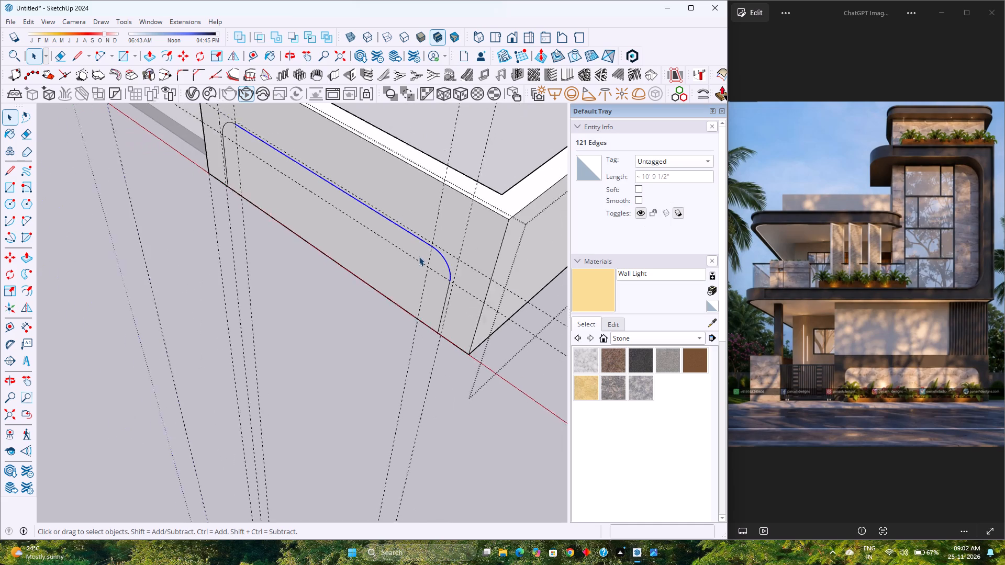
pyautogui.scroll(9, 243, 148)
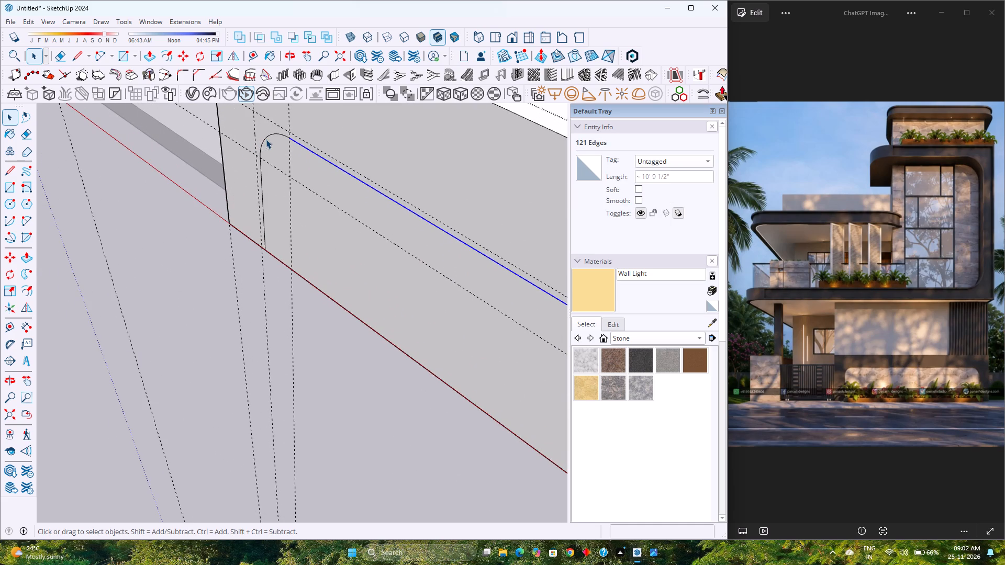
pyautogui.click(266, 139)
pyautogui.keyDown('ctrl'); pyautogui.click(325, 160); pyautogui.keyUp('ctrl')
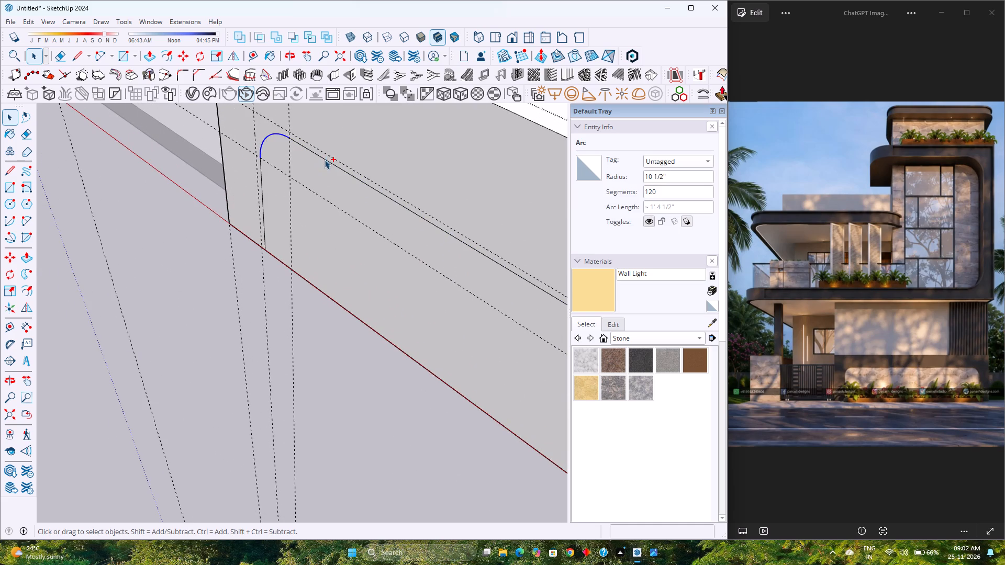
pyautogui.scroll(-14, 308, 169)
pyautogui.scroll(3, 478, 278)
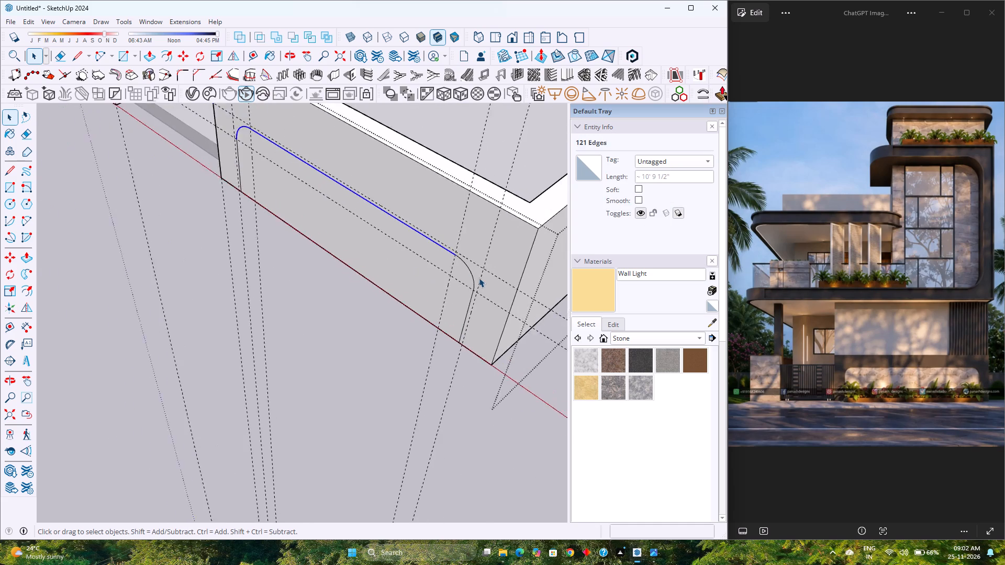
pyautogui.scroll(5, 479, 278)
pyautogui.keyDown('ctrl'); pyautogui.click(468, 275); pyautogui.keyUp('ctrl')
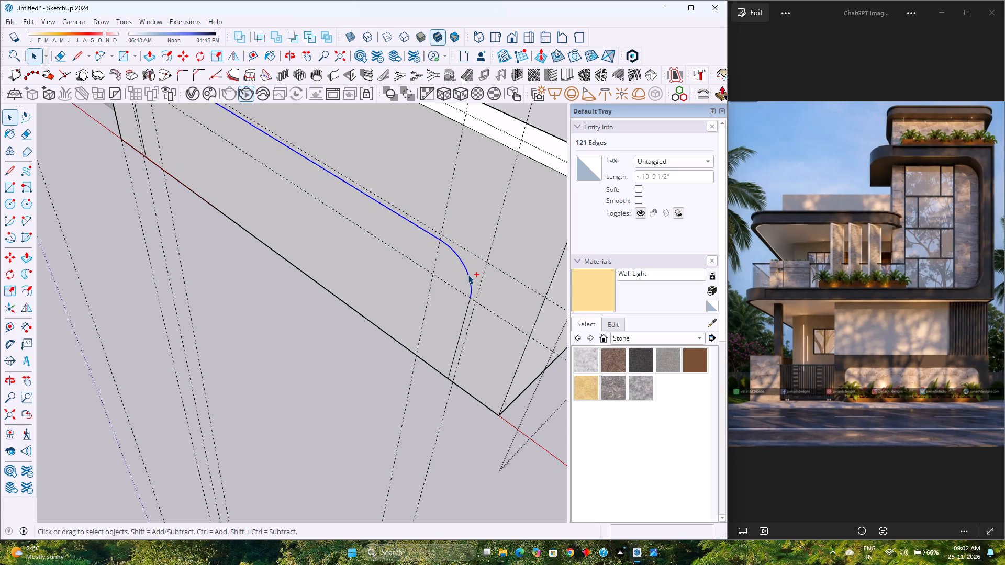
pyautogui.press('m')
pyautogui.moveTo(437, 323); pyautogui.dragTo(524, 308, button='middle')
pyautogui.scroll(9, 452, 275)
pyautogui.click(474, 242)
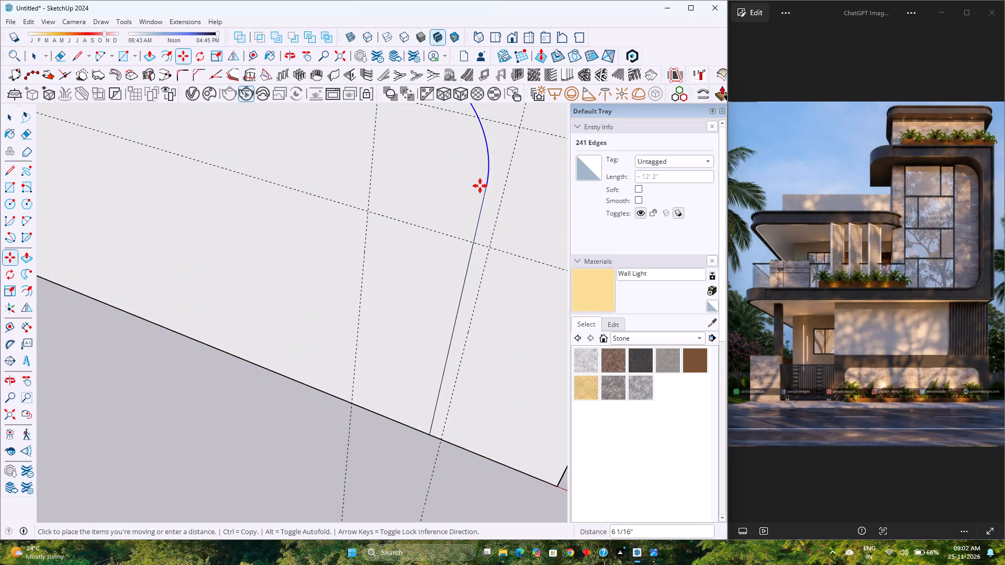
pyautogui.scroll(-20, 480, 186)
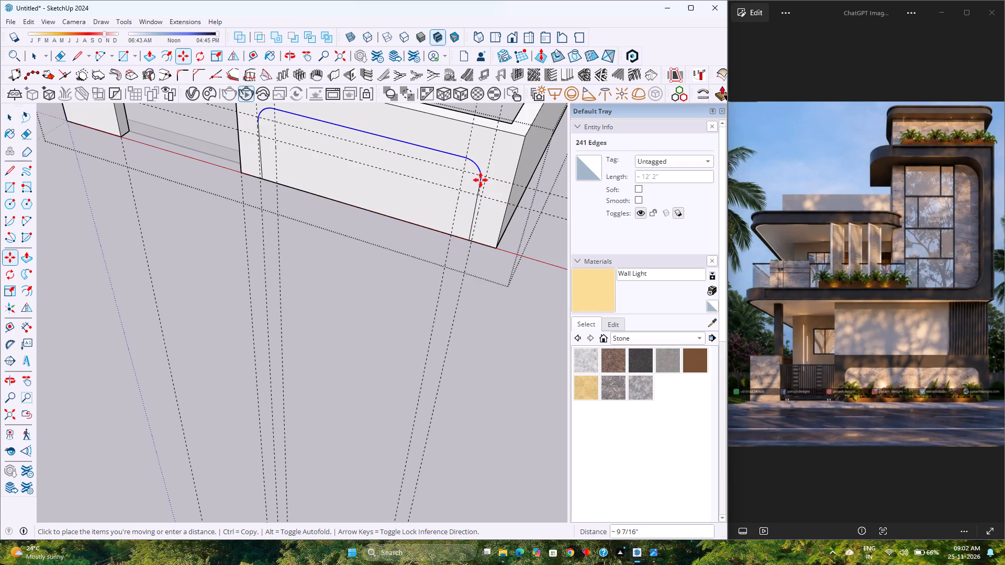
pyautogui.press('1')
pyautogui.rightClick(481, 180)
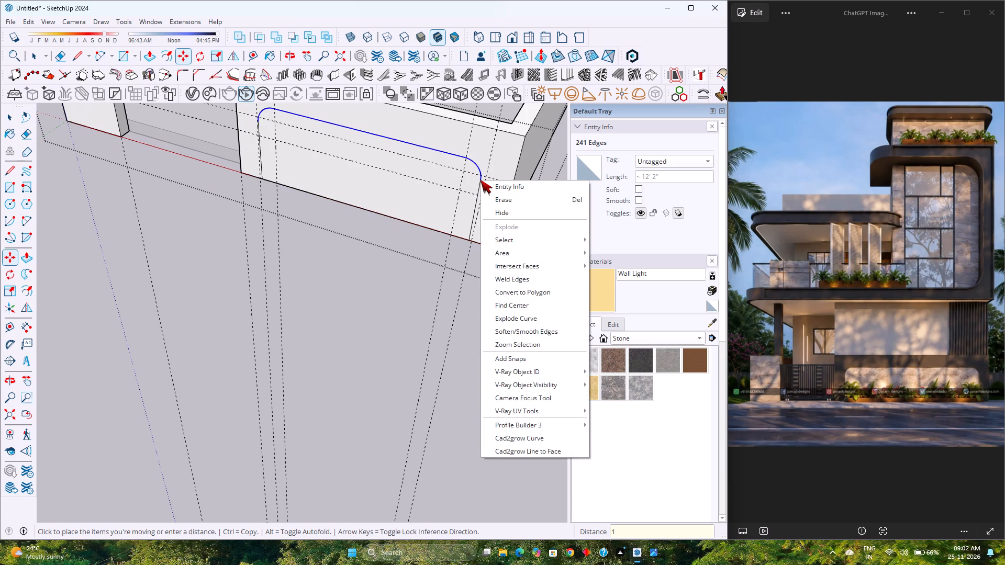
pyautogui.press('Escape')
pyautogui.press('Up')
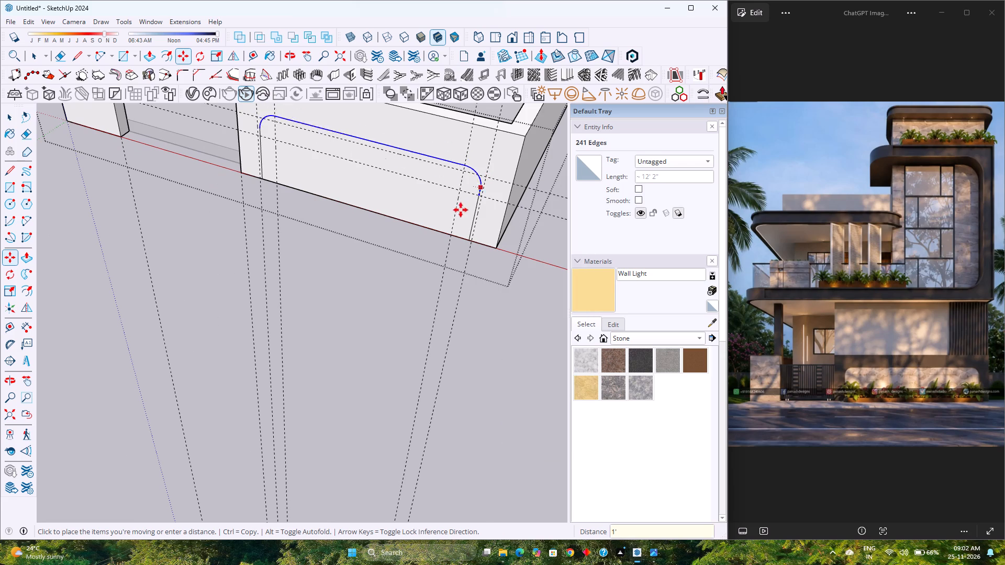
pyautogui.press('1')
pyautogui.press("'")
pyautogui.press('Return')
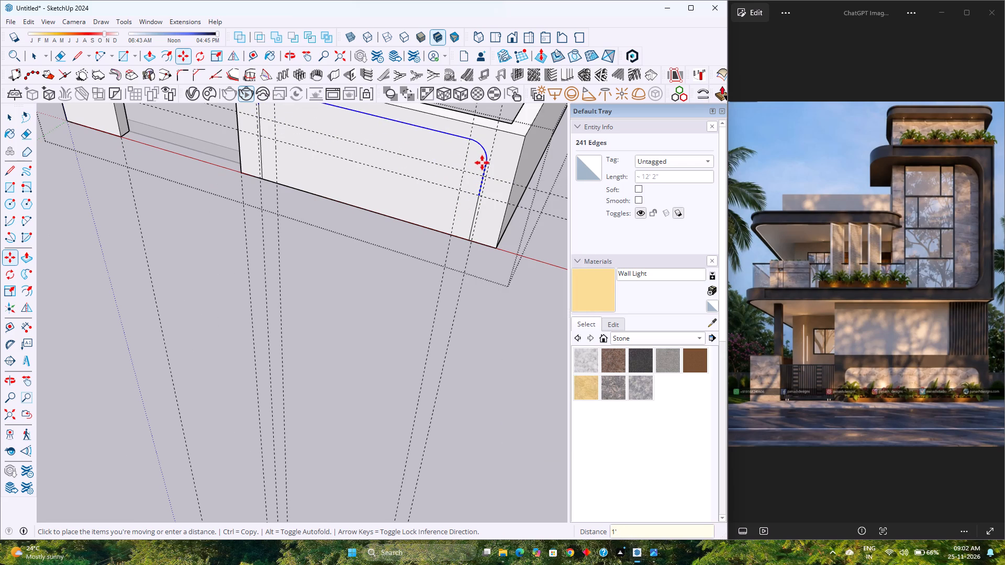
pyautogui.scroll(-7, 431, 246)
pyautogui.moveTo(405, 270); pyautogui.dragTo(455, 194, button='middle')
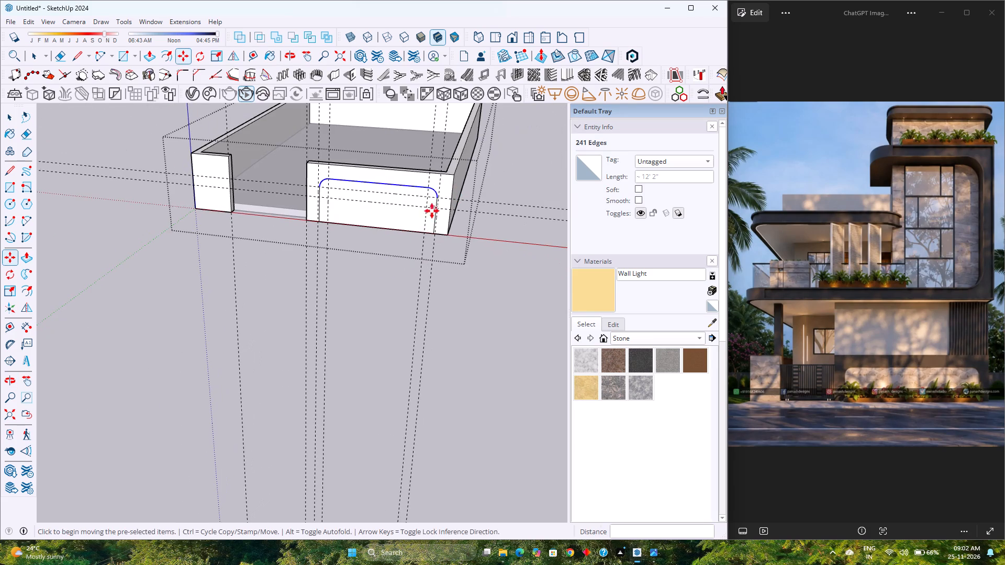
pyautogui.press('space')
pyautogui.scroll(4, 392, 229)
pyautogui.moveTo(331, 301); pyautogui.dragTo(376, 250, button='middle')
pyautogui.click(350, 275)
pyautogui.scroll(-3, 349, 275)
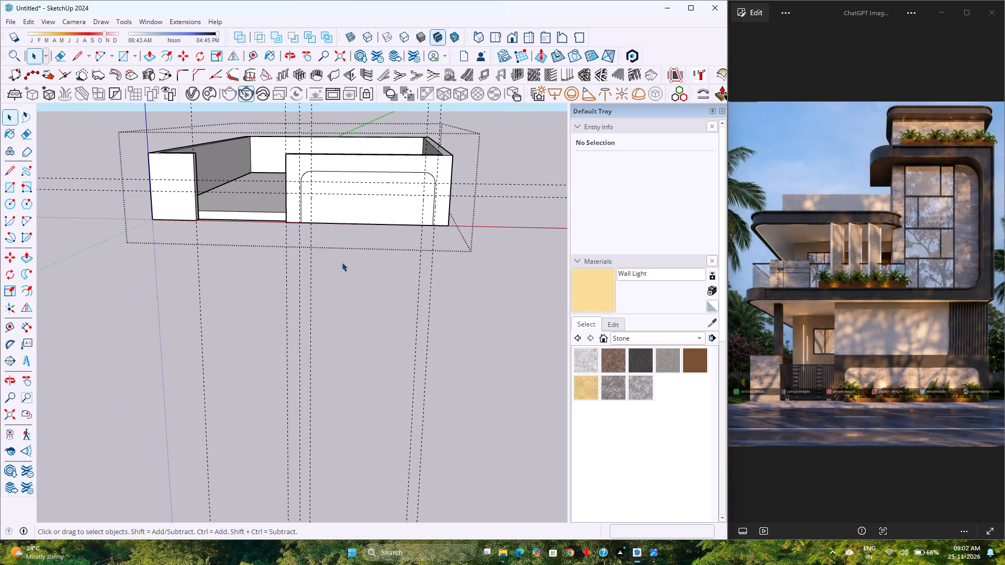
# Push/Pull the rounded panel face 0.5" outward from the front boundary wall.
pyautogui.scroll(4, 298, 184)
pyautogui.scroll(6, 375, 212)
pyautogui.moveTo(368, 212); pyautogui.dragTo(348, 268, button='middle')
pyautogui.scroll(-5, 348, 268)
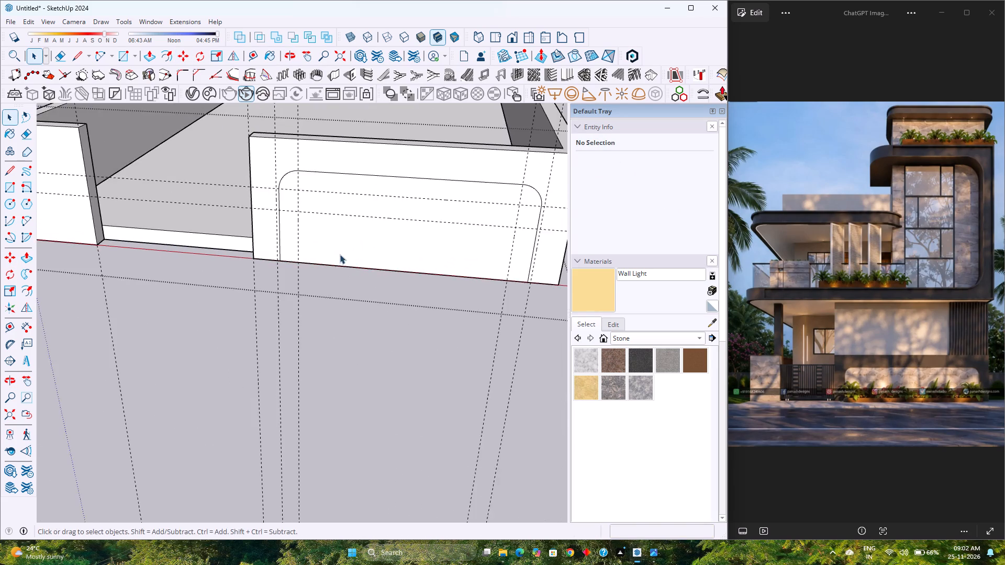
pyautogui.scroll(-2, 340, 254)
pyautogui.keyDown('shift'); pyautogui.moveTo(341, 230); pyautogui.dragTo(259, 326, button='middle'); pyautogui.keyUp('shift')
pyautogui.moveTo(253, 324); pyautogui.dragTo(301, 250, button='middle')
pyautogui.scroll(4, 312, 229)
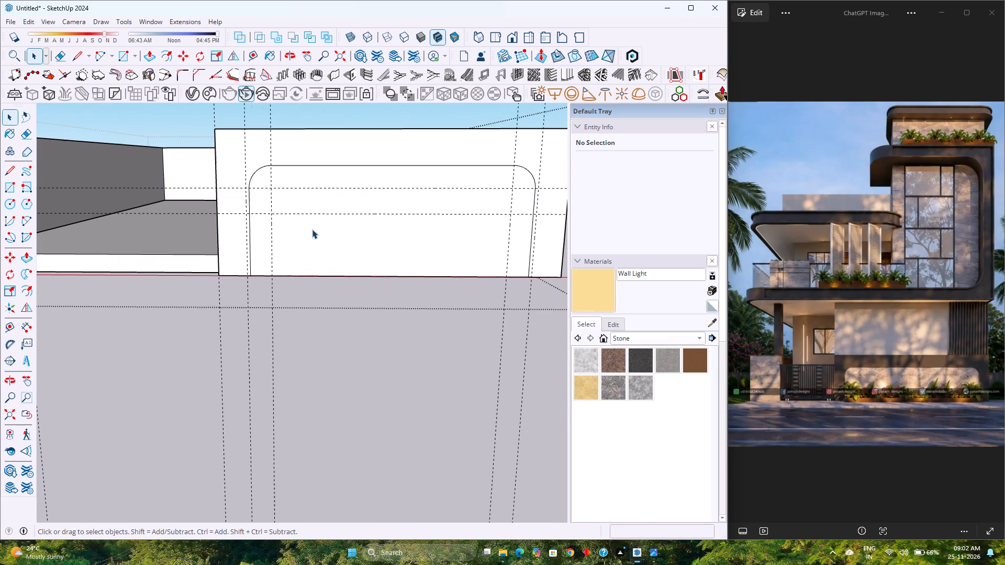
pyautogui.press('p')
pyautogui.press('space')
pyautogui.doubleClick(329, 229)
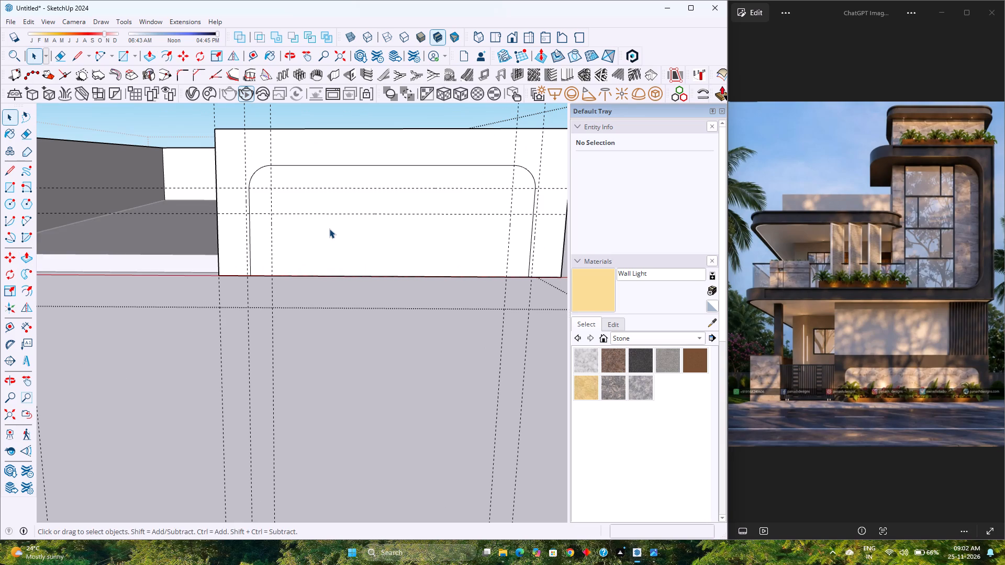
pyautogui.scroll(4, 329, 229)
pyautogui.press('p')
pyautogui.click(329, 229)
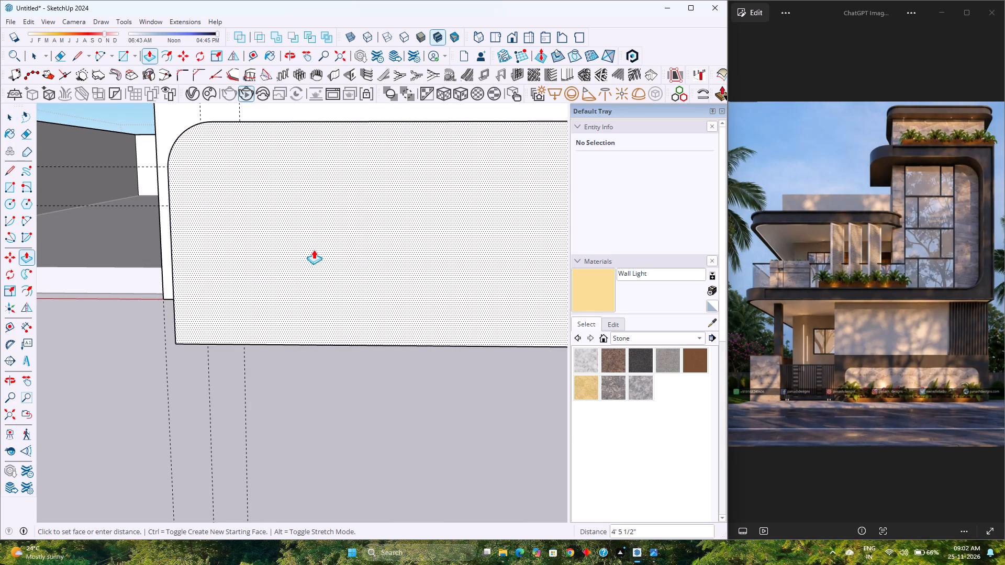
pyautogui.write('0.5')
pyautogui.press('Return')
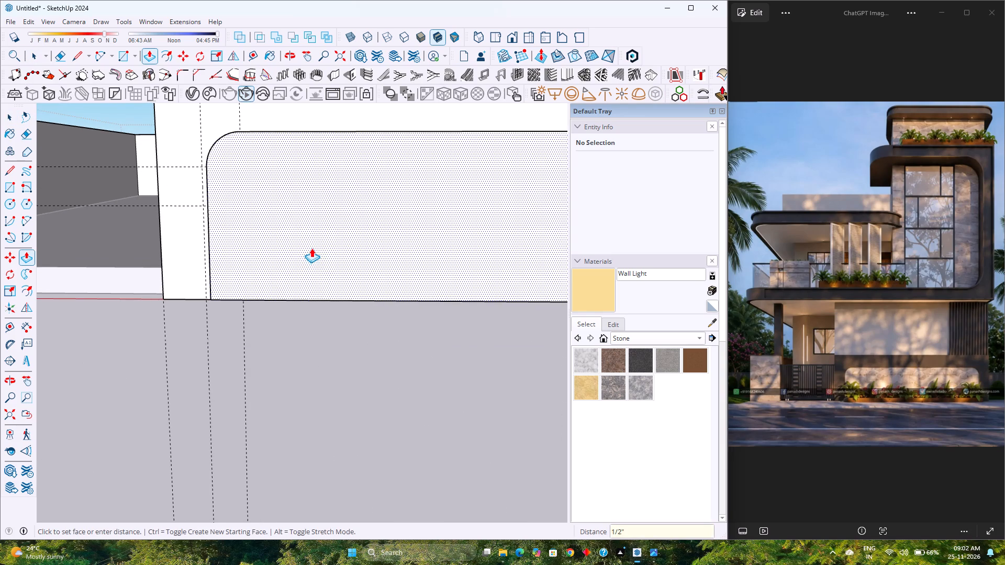
pyautogui.press('space')
# Offset the raised rounded panel face's outline outward by 1" to form a border strip.
pyautogui.scroll(-4, 314, 230)
pyautogui.keyDown('shift'); pyautogui.moveTo(314, 221); pyautogui.dragTo(241, 327, button='middle'); pyautogui.keyUp('shift')
pyautogui.moveTo(239, 299); pyautogui.dragTo(304, 436, button='middle')
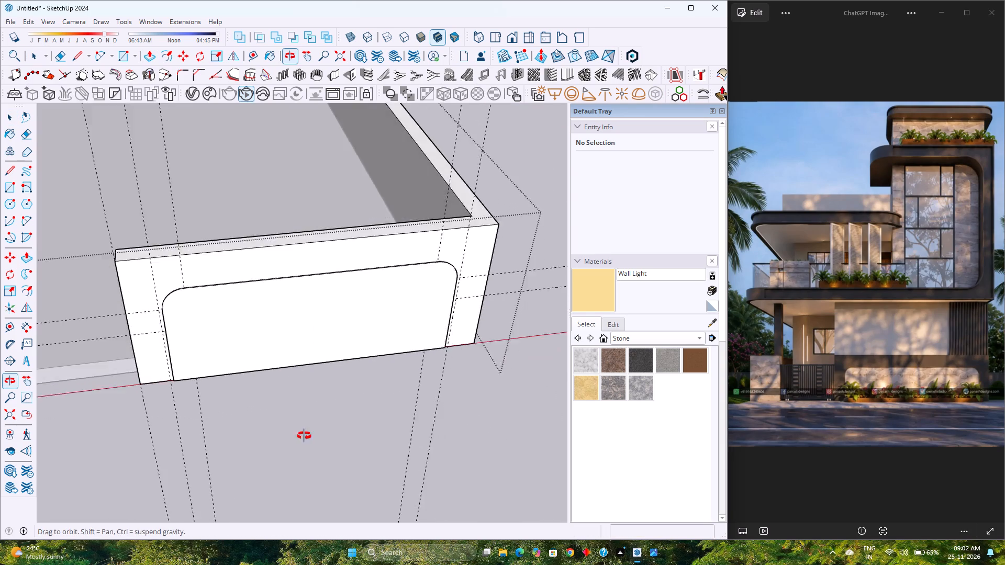
pyautogui.moveTo(304, 436); pyautogui.dragTo(315, 449, button='middle')
pyautogui.middleClick(315, 449)
pyautogui.scroll(8, 195, 323)
pyautogui.click(165, 296)
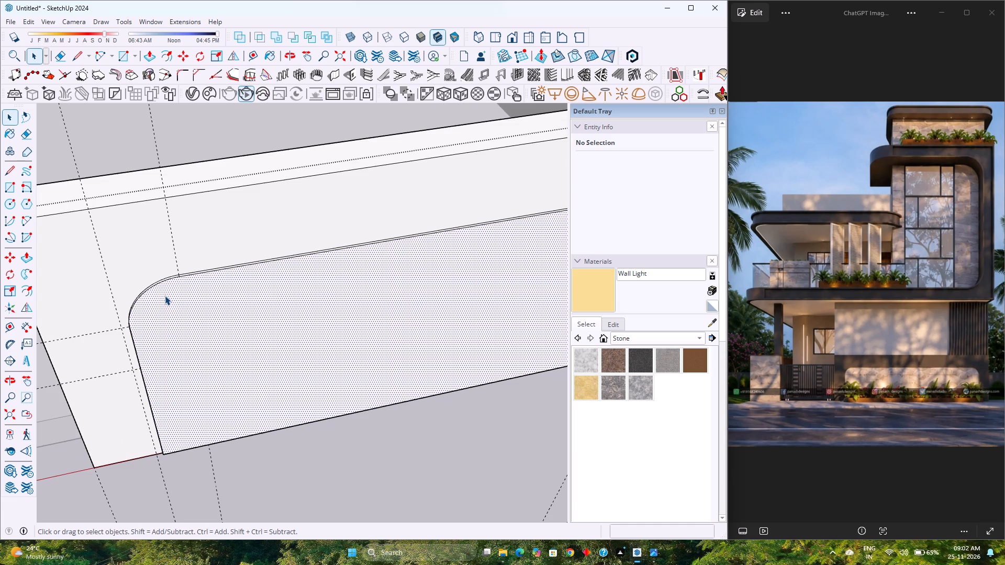
pyautogui.click(167, 61)
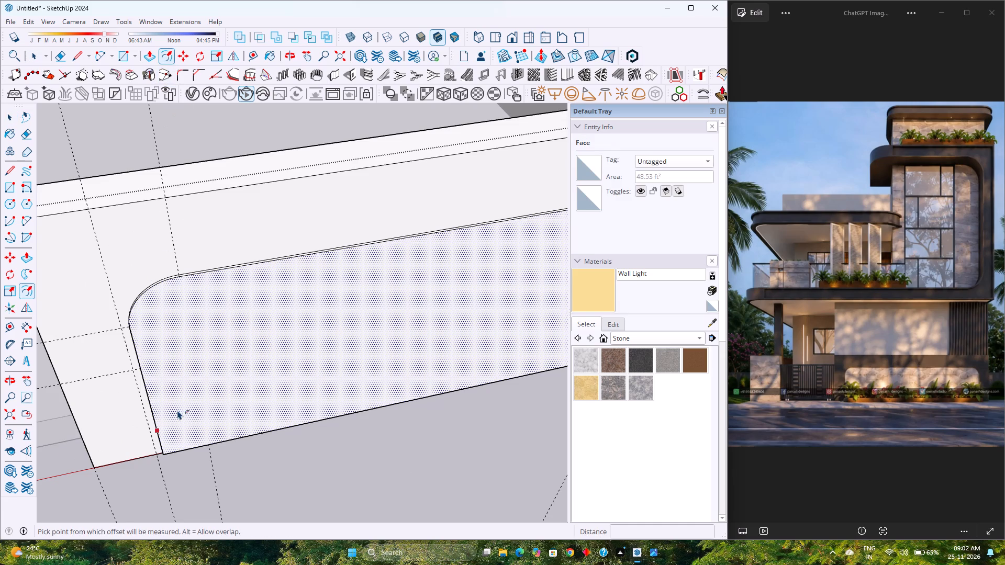
pyautogui.click(154, 406)
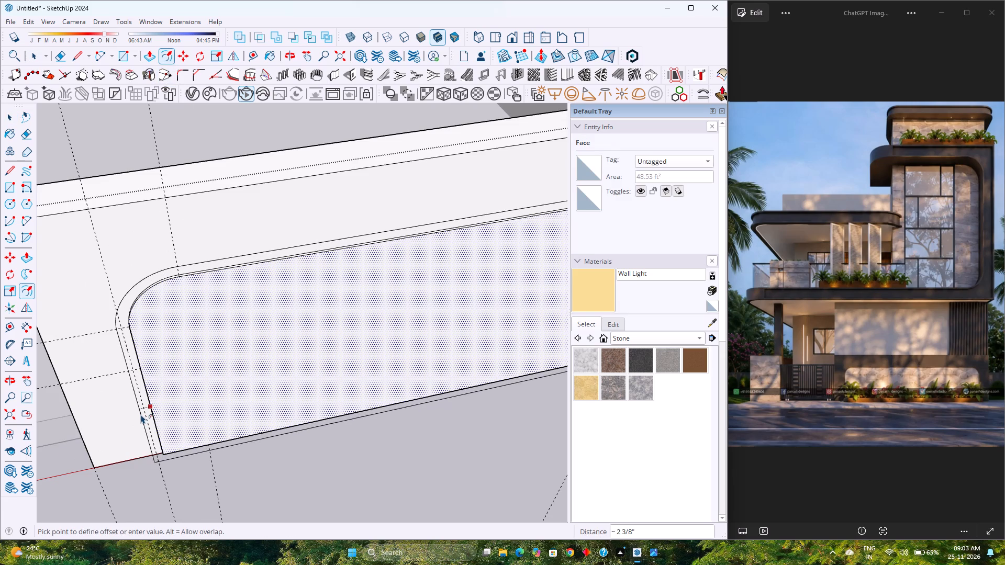
pyautogui.press('1')
pyautogui.press('Return')
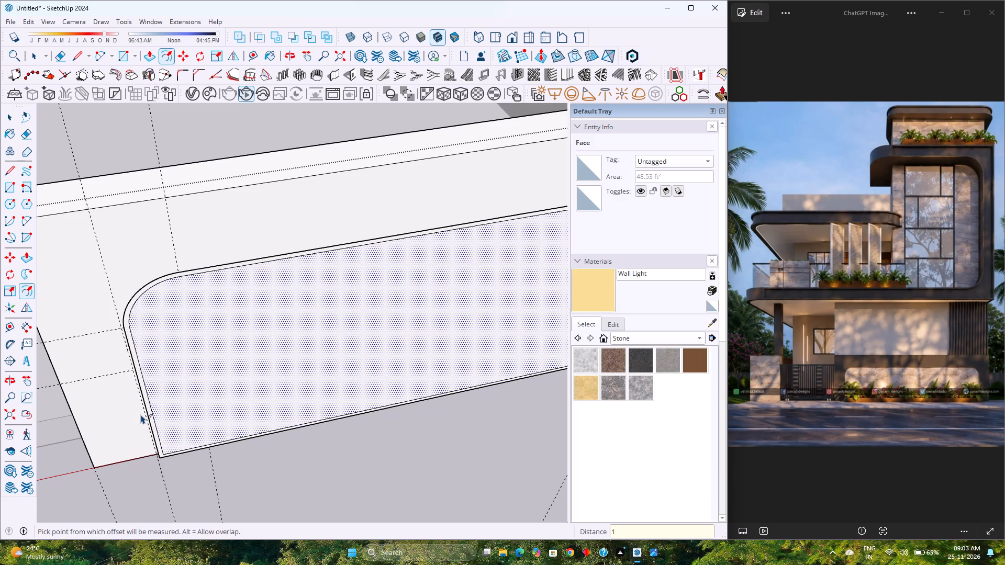
pyautogui.press('space')
# Draw short lines across both bottom ends of the border strip, from the panel's lower corners to the strip's outer edge.
pyautogui.scroll(1, 166, 453)
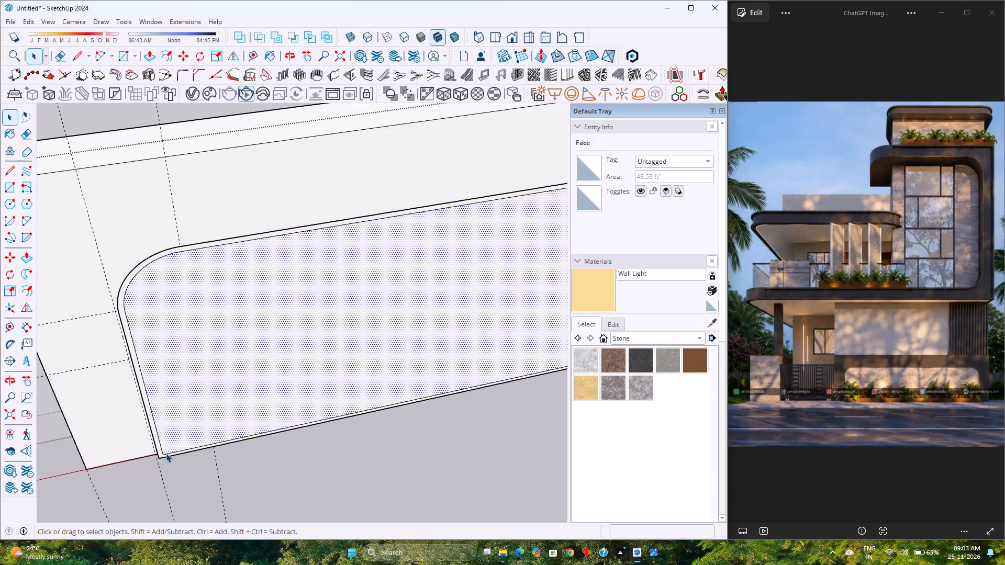
pyautogui.scroll(-4, 166, 453)
pyautogui.press('l')
pyautogui.scroll(14, 157, 466)
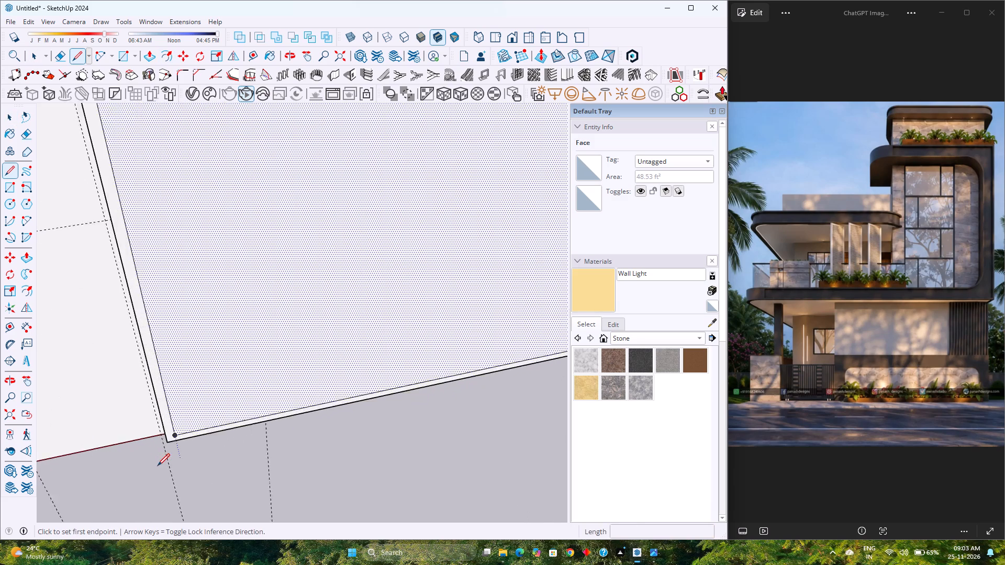
pyautogui.scroll(5, 158, 466)
pyautogui.click(188, 413)
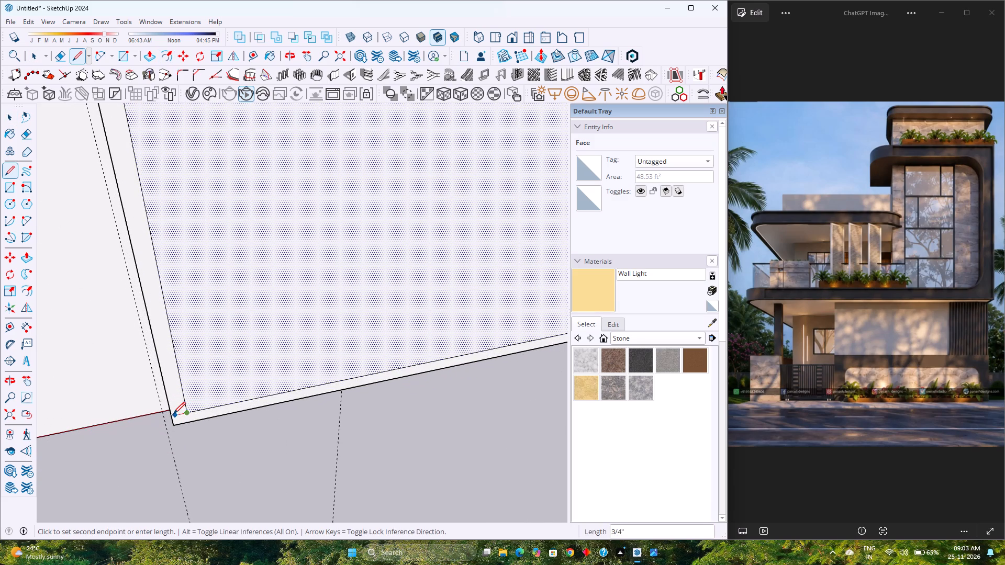
pyautogui.click(173, 414)
pyautogui.scroll(-20, 163, 435)
pyautogui.scroll(-1, 163, 435)
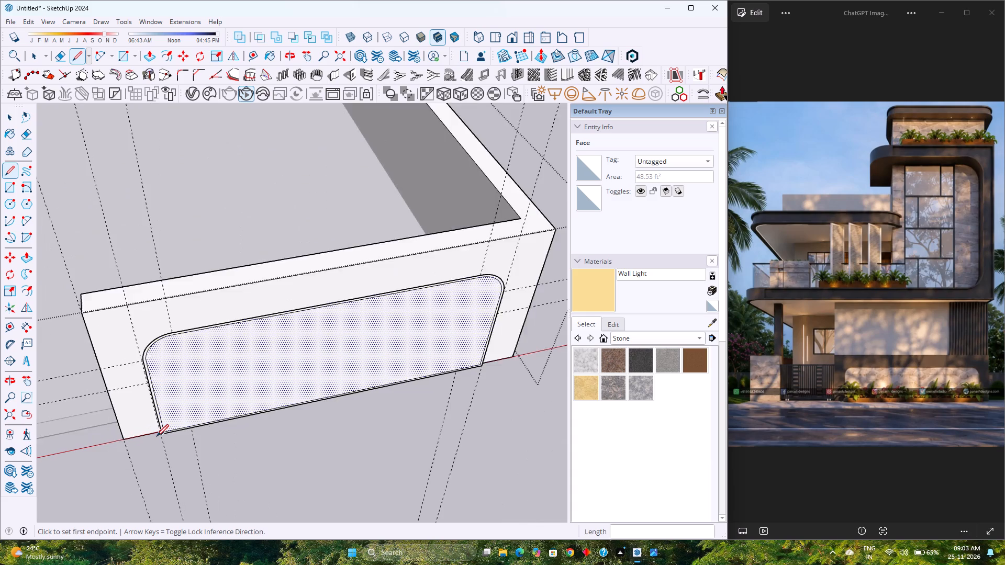
pyautogui.scroll(-4, 157, 436)
pyautogui.scroll(20, 404, 411)
pyautogui.scroll(5, 404, 411)
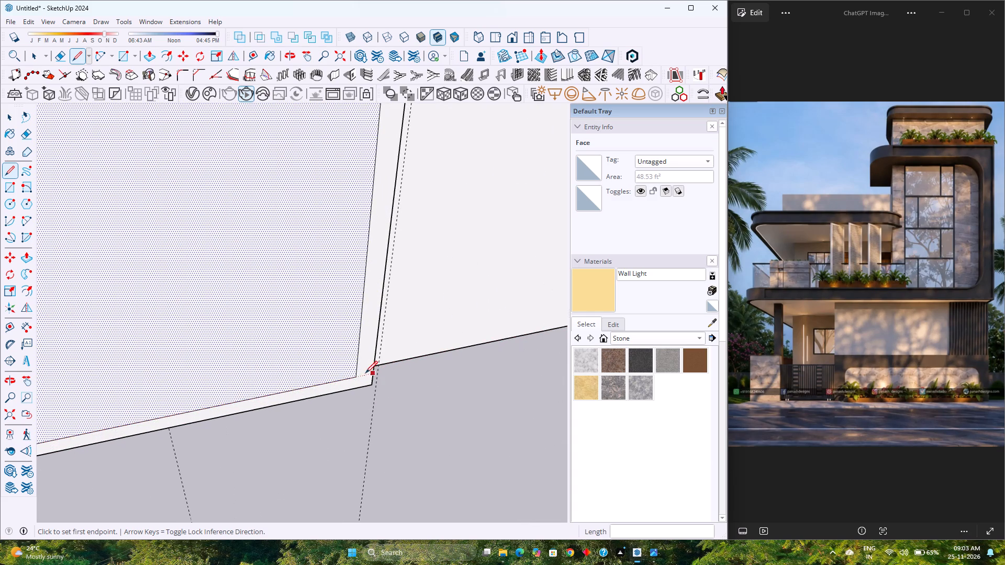
pyautogui.click(356, 372)
pyautogui.click(371, 368)
pyautogui.press('Escape')
# Erase the border strip's leftover bottom edge and the short end edges below the panel's two lower corners.
pyautogui.press('e')
pyautogui.click(366, 388)
pyautogui.click(374, 382)
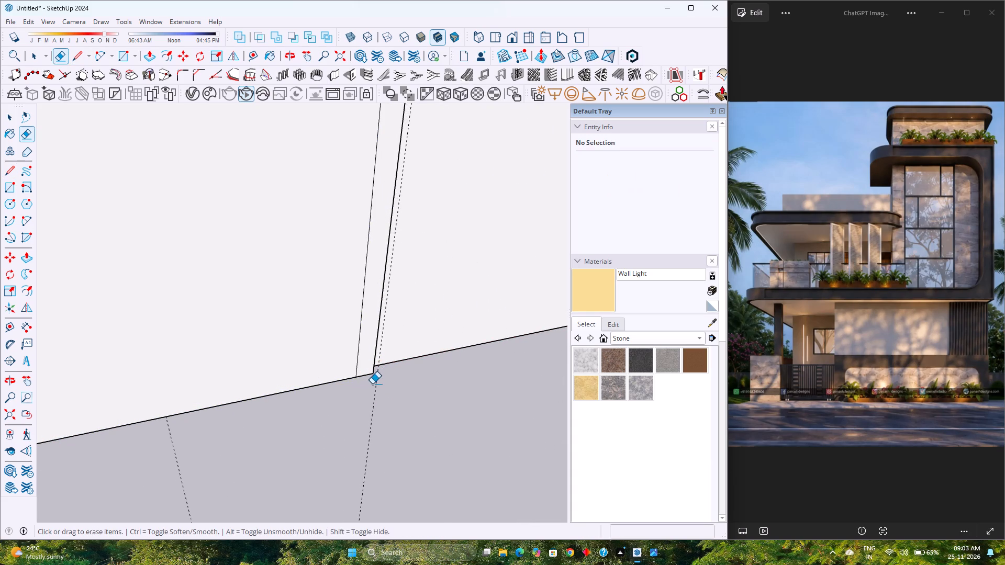
pyautogui.scroll(-20, 356, 409)
pyautogui.scroll(-6, 356, 409)
pyautogui.scroll(-1, 252, 427)
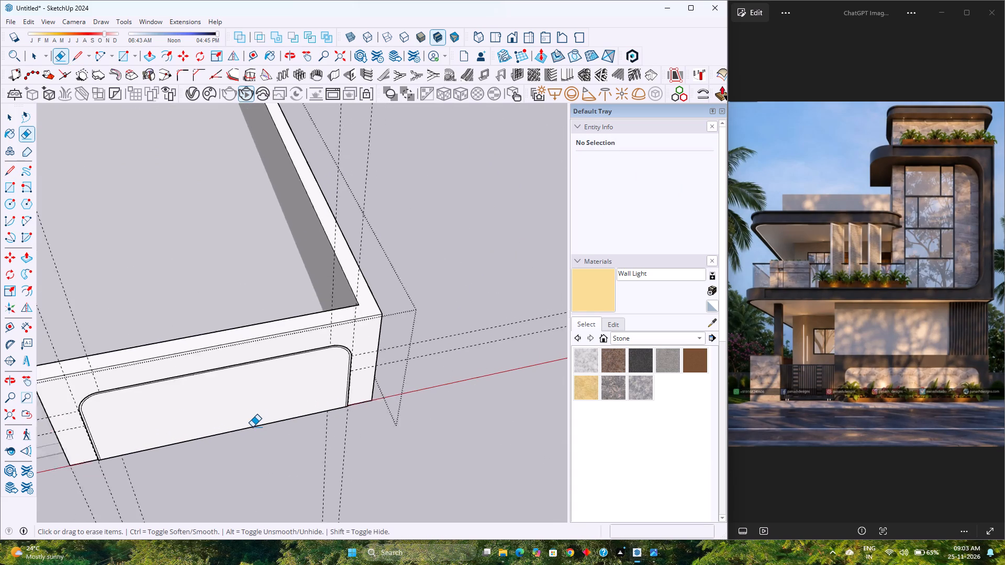
pyautogui.scroll(-1, 252, 427)
pyautogui.scroll(20, 61, 472)
pyautogui.scroll(3, 61, 472)
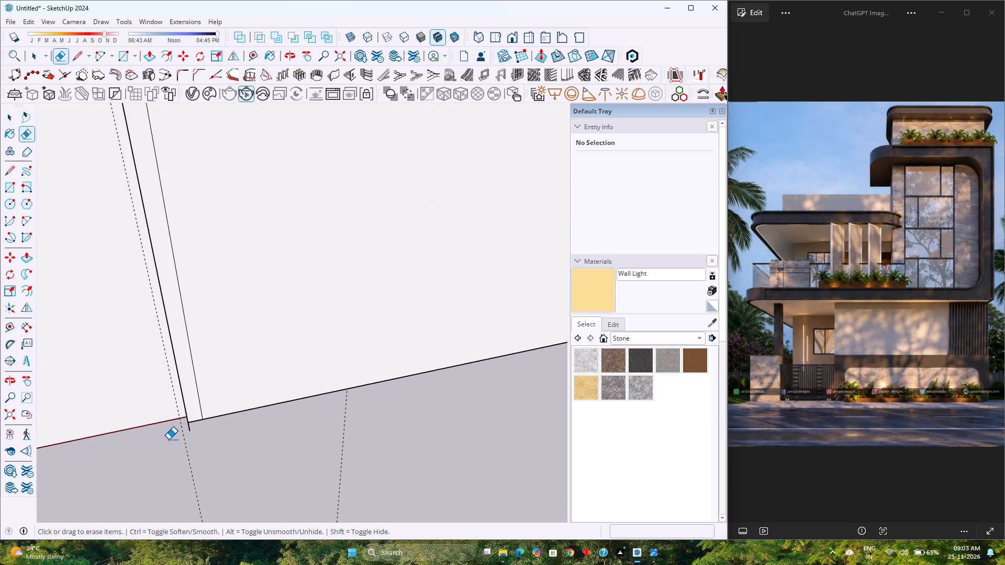
pyautogui.scroll(4, 169, 439)
pyautogui.moveTo(199, 425); pyautogui.dragTo(189, 424)
# Push/Pull the narrow border strip around the rounded panel outward by 0.5".
pyautogui.press('p')
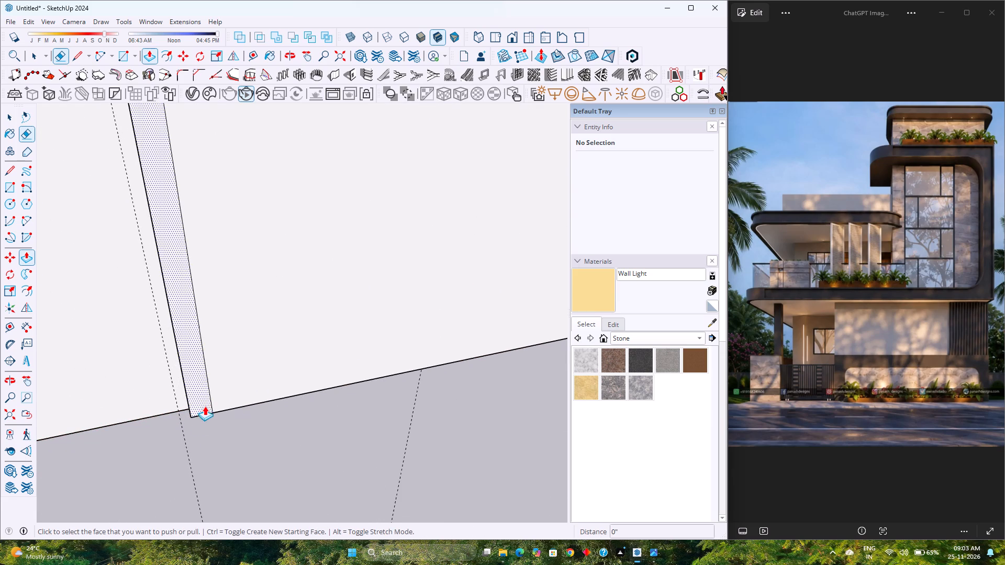
pyautogui.click(204, 400)
pyautogui.write('0.')
pyautogui.press('5')
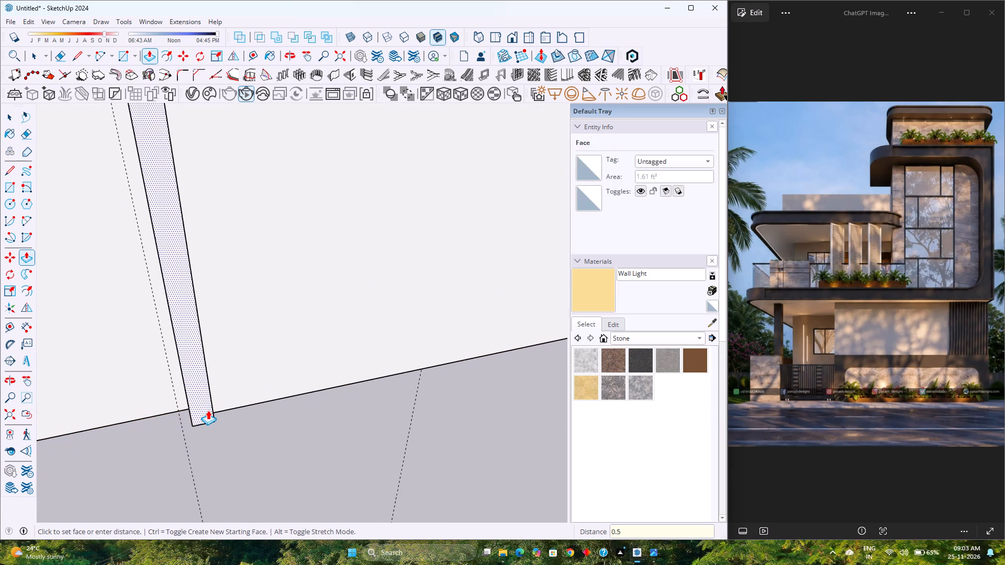
pyautogui.press('Return')
# Push/Pull the rounded panel face outward by the same 0.5" distance as its border strip.
pyautogui.doubleClick(248, 376)
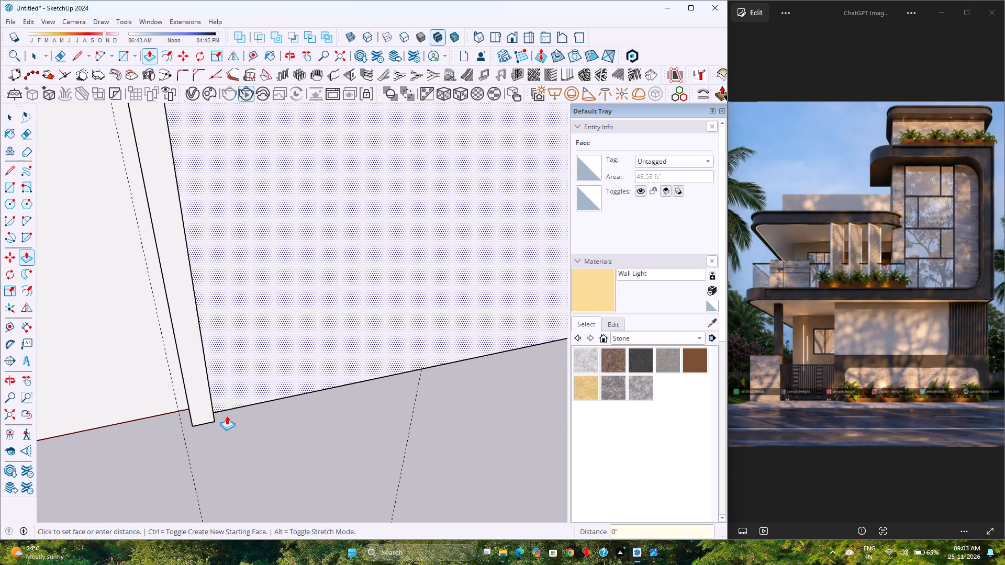
# Erase the two vertical seam edges between the raised panel face and its border strip.
pyautogui.press('e')
pyautogui.moveTo(218, 388); pyautogui.dragTo(208, 387)
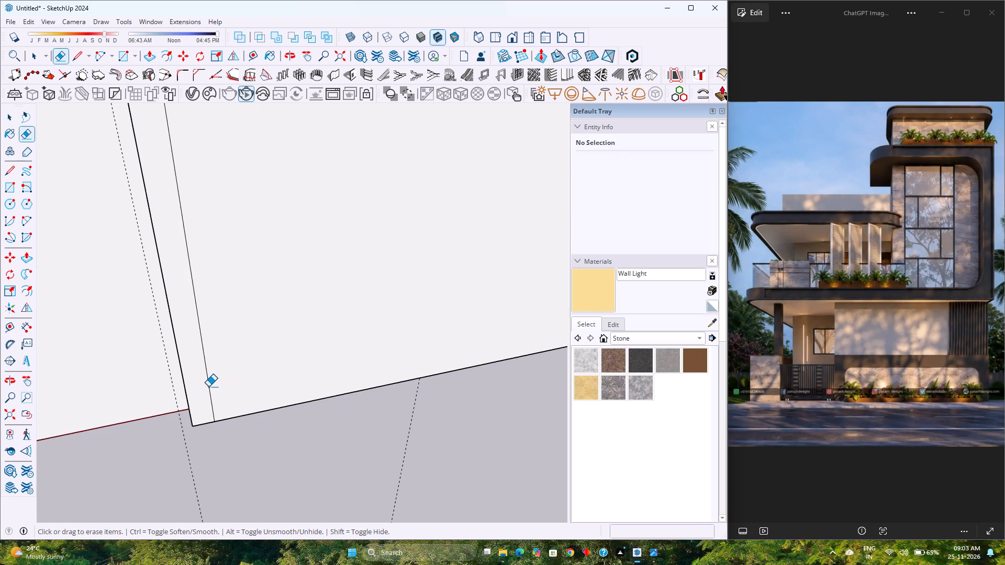
pyautogui.moveTo(208, 387); pyautogui.dragTo(206, 387)
pyautogui.scroll(-20, 222, 470)
pyautogui.scroll(-5, 222, 470)
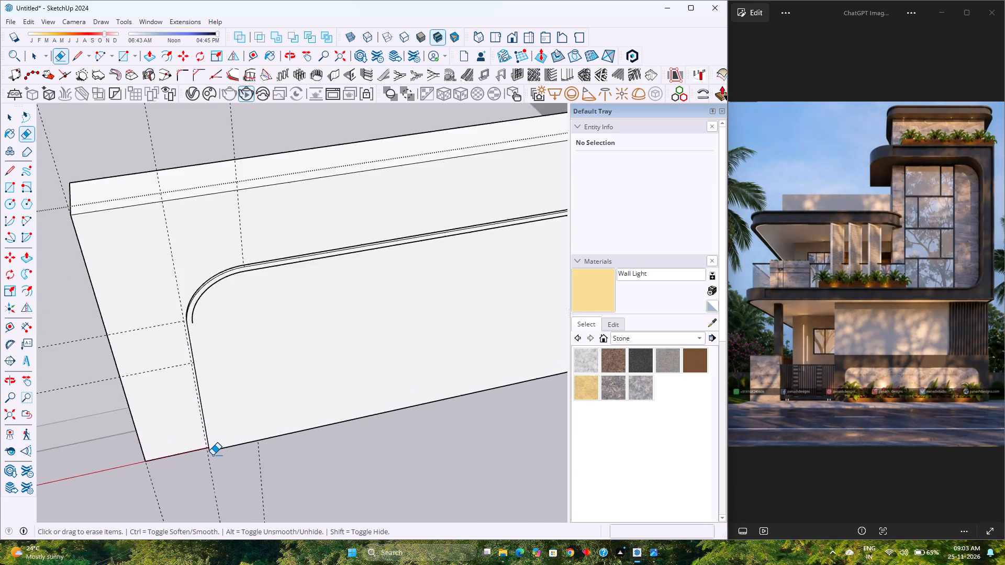
pyautogui.scroll(-11, 213, 455)
pyautogui.scroll(13, 473, 402)
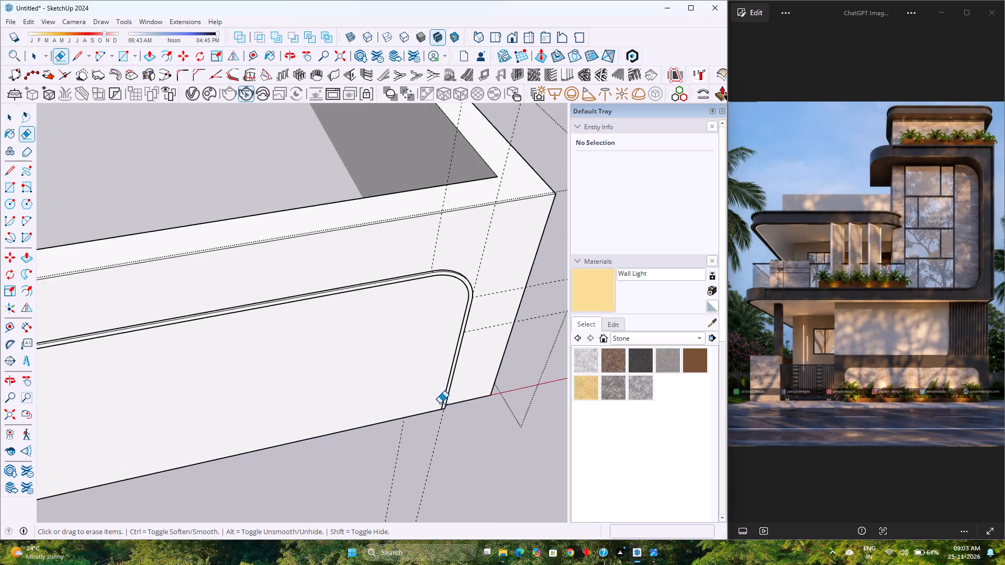
pyautogui.scroll(5, 440, 403)
pyautogui.click(447, 398)
pyautogui.scroll(-9, 423, 403)
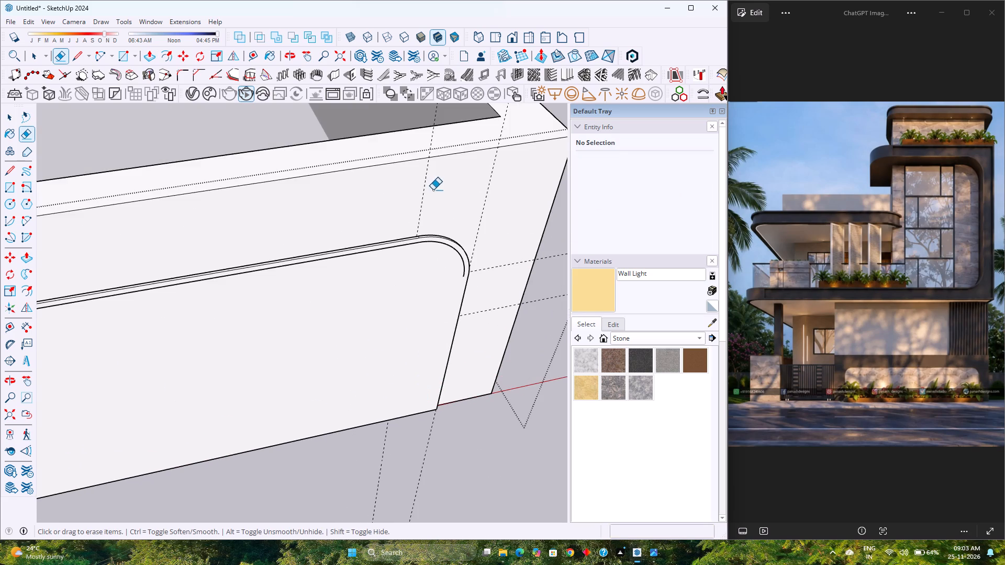
# Erase the remaining seam edges along the panel's top and around both of its rounded upper corners.
pyautogui.scroll(10, 440, 237)
pyautogui.click(453, 245)
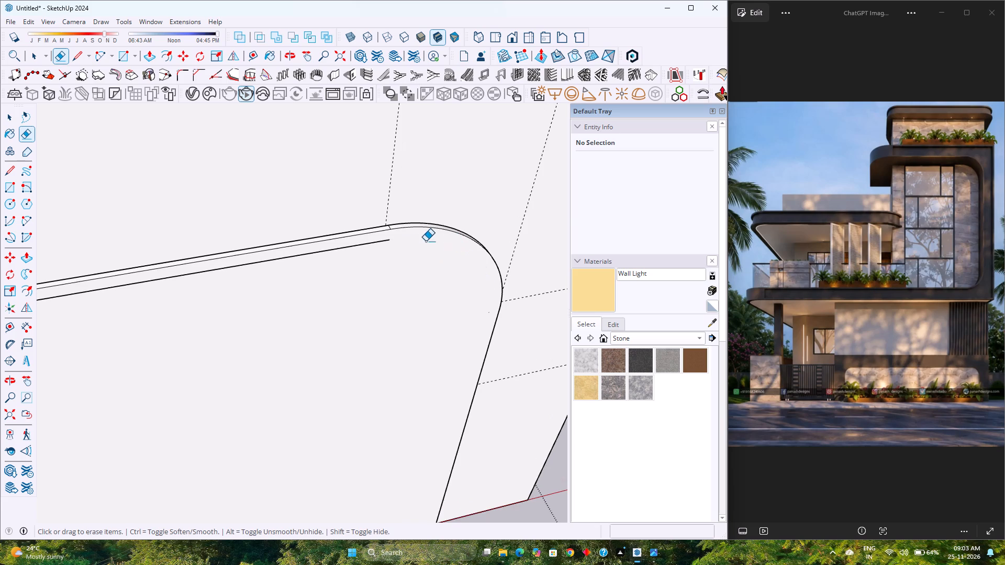
pyautogui.click(391, 240)
pyautogui.scroll(-14, 438, 303)
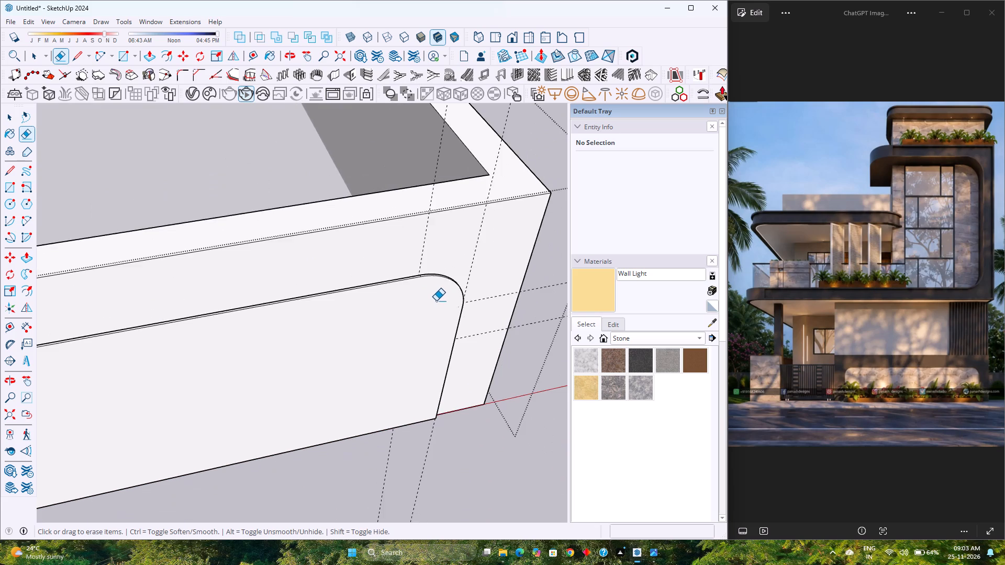
pyautogui.scroll(-10, 352, 331)
pyautogui.scroll(15, 127, 362)
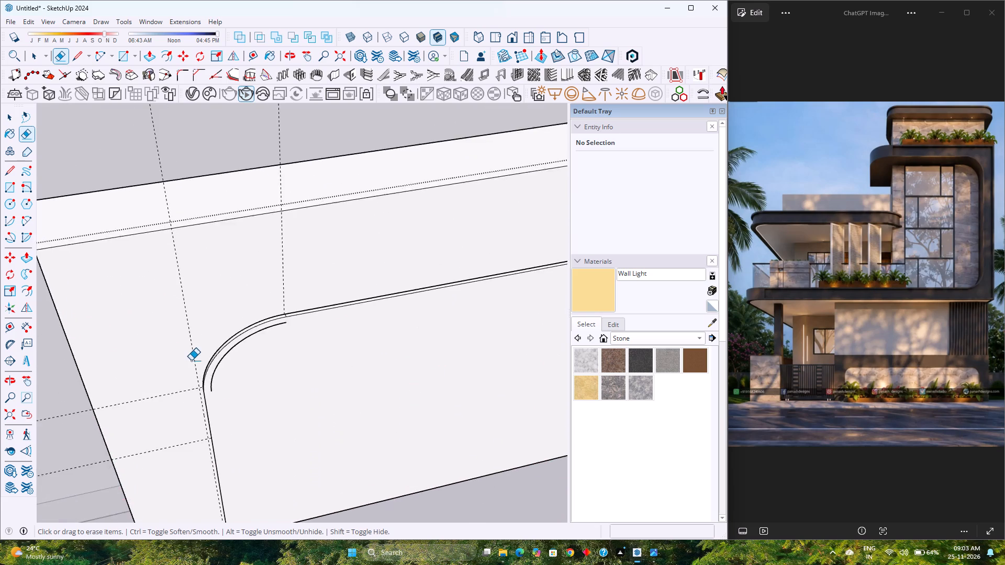
pyautogui.scroll(3, 191, 360)
pyautogui.click(248, 344)
pyautogui.scroll(-5, 232, 369)
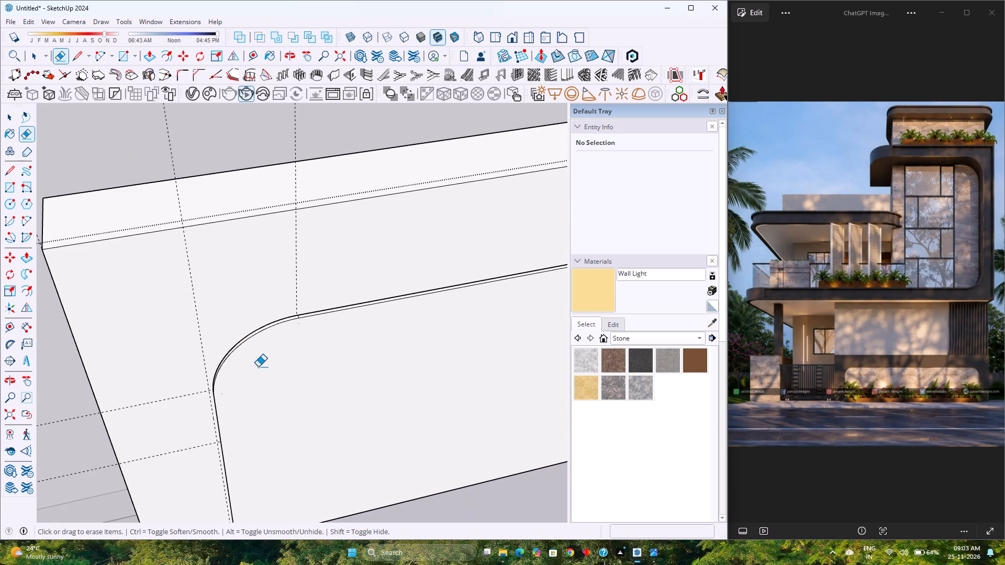
# Hide the merged front face of the raised rounded panel.
pyautogui.press('space')
pyautogui.click(283, 376)
pyautogui.rightClick(284, 377)
pyautogui.click(348, 146)
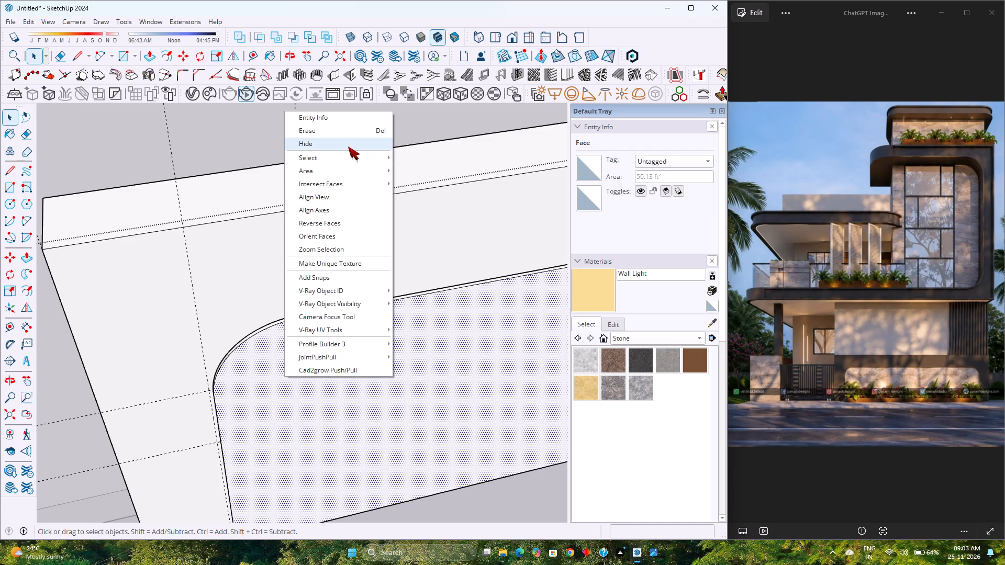
# Delete the short stray edges left behind the hidden face at the panel's two rounded upper corners.
pyautogui.scroll(7, 291, 326)
pyautogui.click(305, 321)
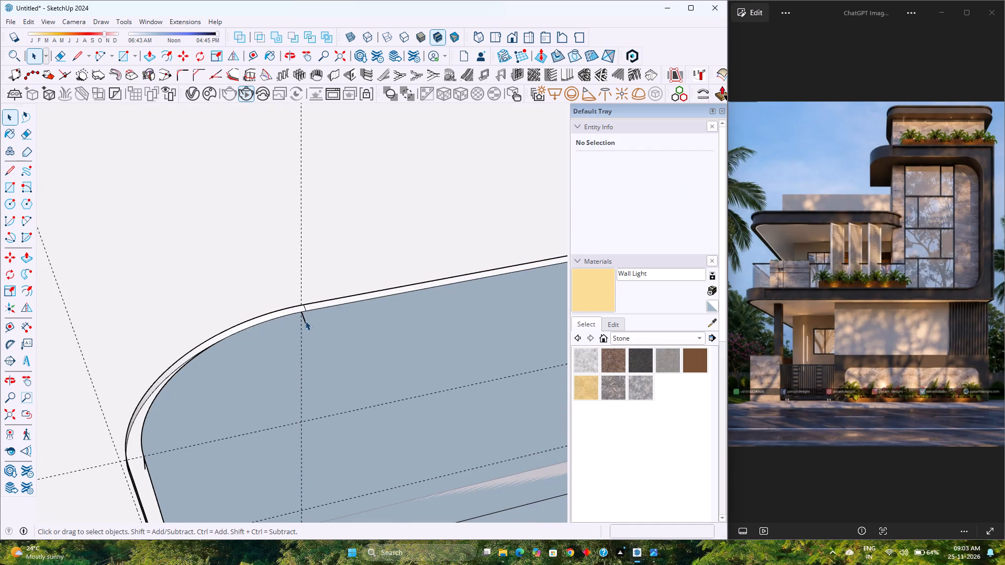
pyautogui.press('Delete')
pyautogui.scroll(-2, 249, 381)
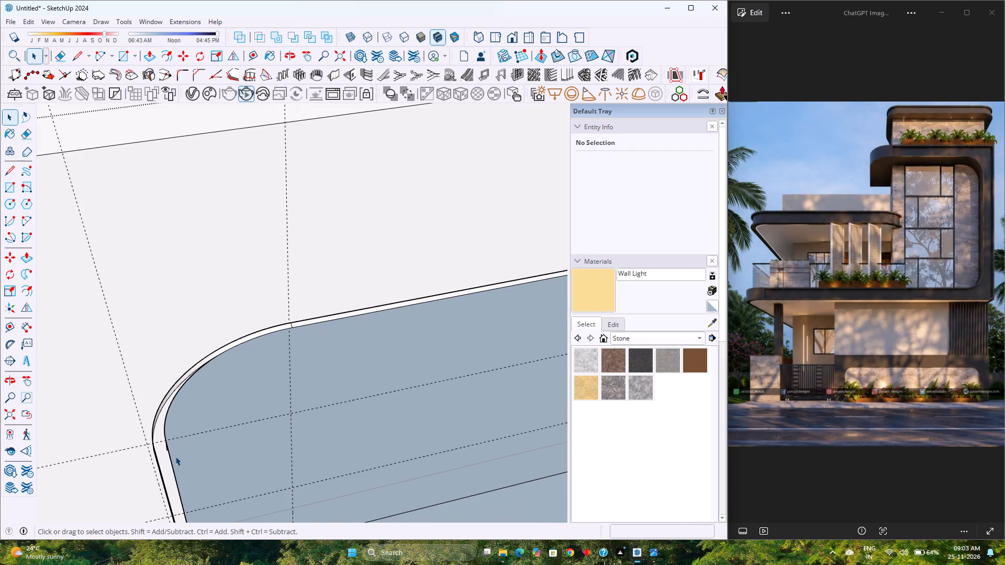
pyautogui.scroll(7, 175, 456)
pyautogui.moveTo(167, 449); pyautogui.dragTo(136, 451, button='middle')
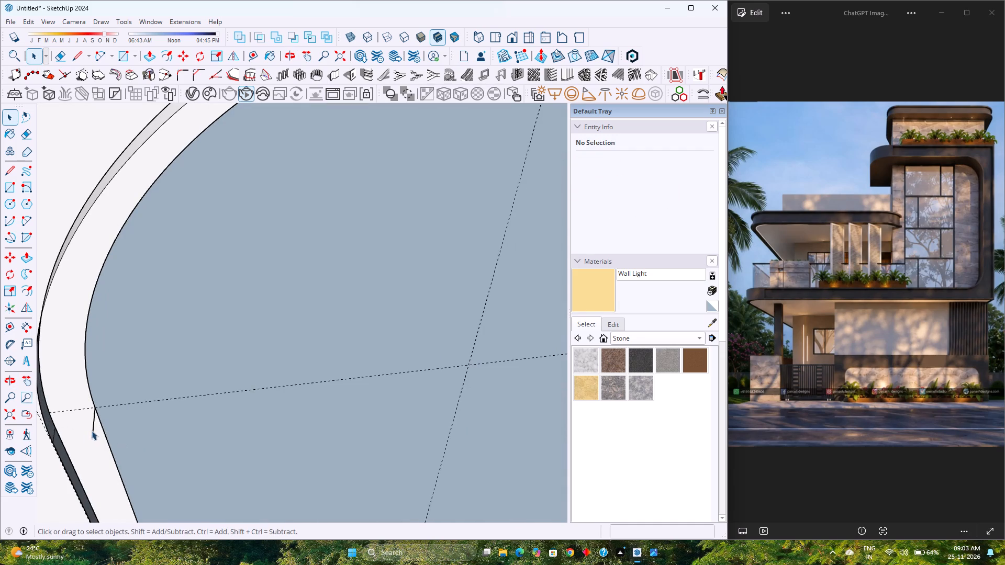
pyautogui.click(92, 430)
pyautogui.press('Delete')
pyautogui.scroll(-20, 92, 431)
pyautogui.scroll(-2, 92, 431)
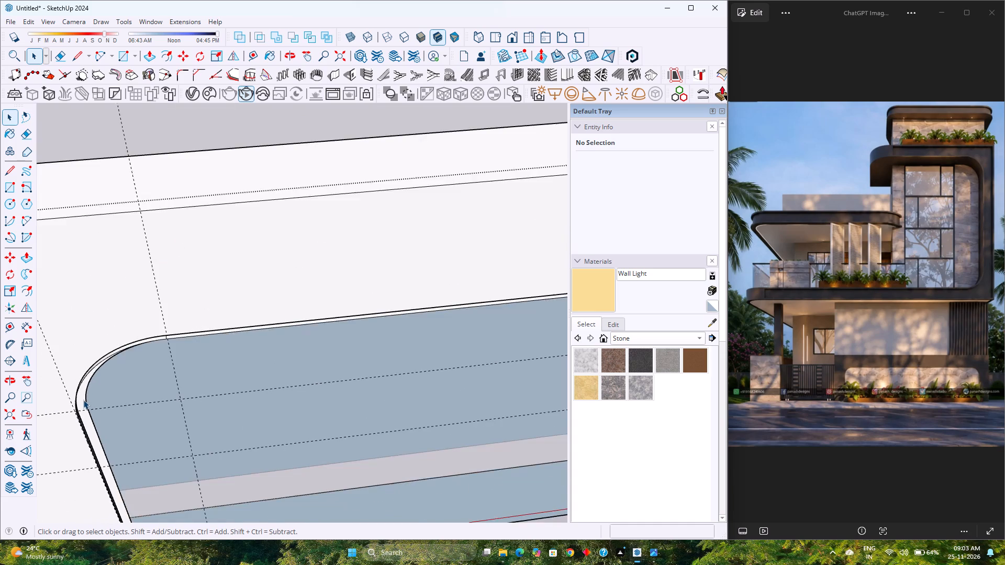
pyautogui.scroll(-14, 83, 400)
pyautogui.scroll(3, 443, 343)
pyautogui.scroll(6, 410, 369)
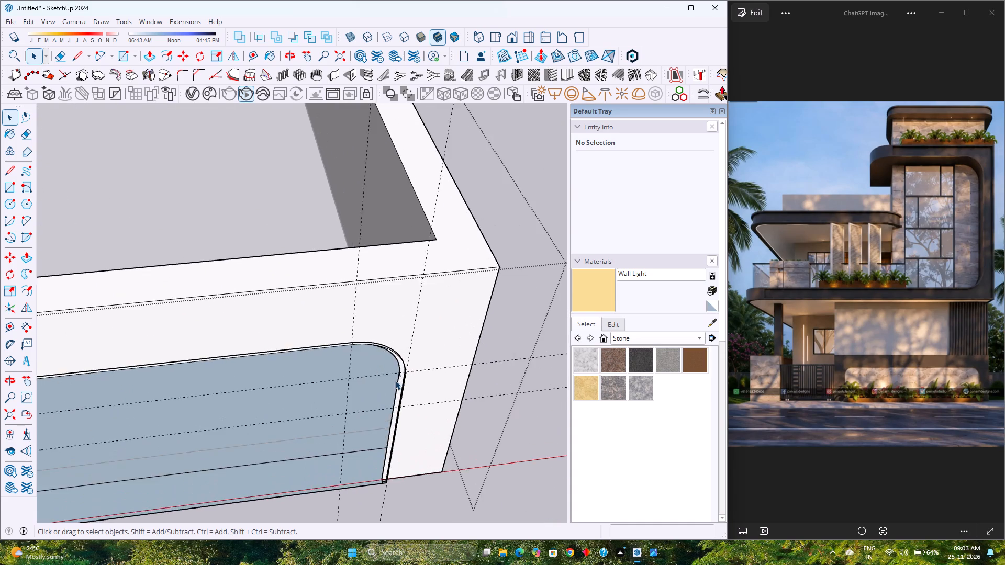
pyautogui.scroll(11, 395, 380)
pyautogui.click(407, 359)
pyautogui.press('Delete')
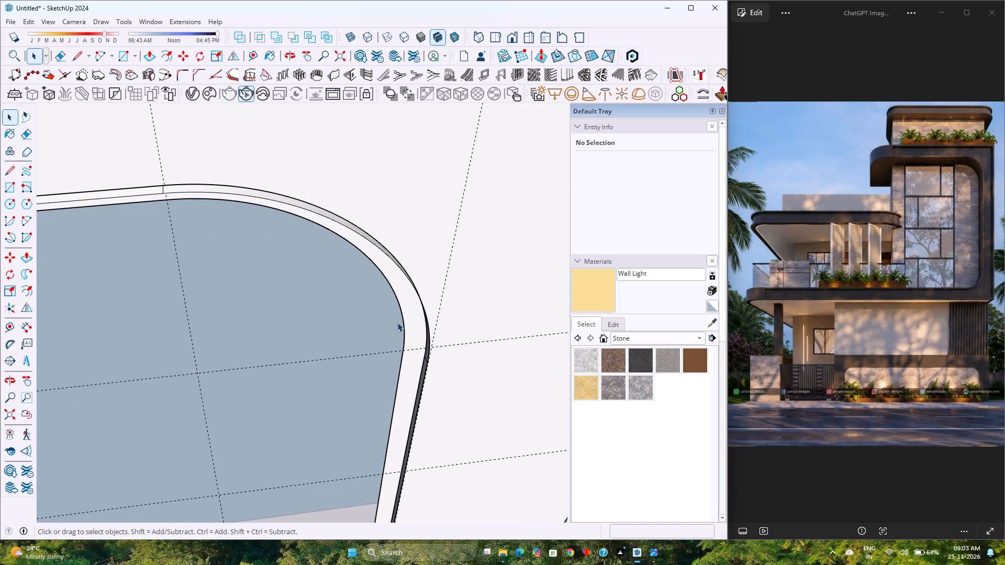
# Delete the short leftover edge on the underside of the border strip at the panel's lower right corner.
pyautogui.moveTo(397, 321); pyautogui.dragTo(487, 315, button='middle')
pyautogui.scroll(1, 396, 321)
pyautogui.scroll(-7, 487, 318)
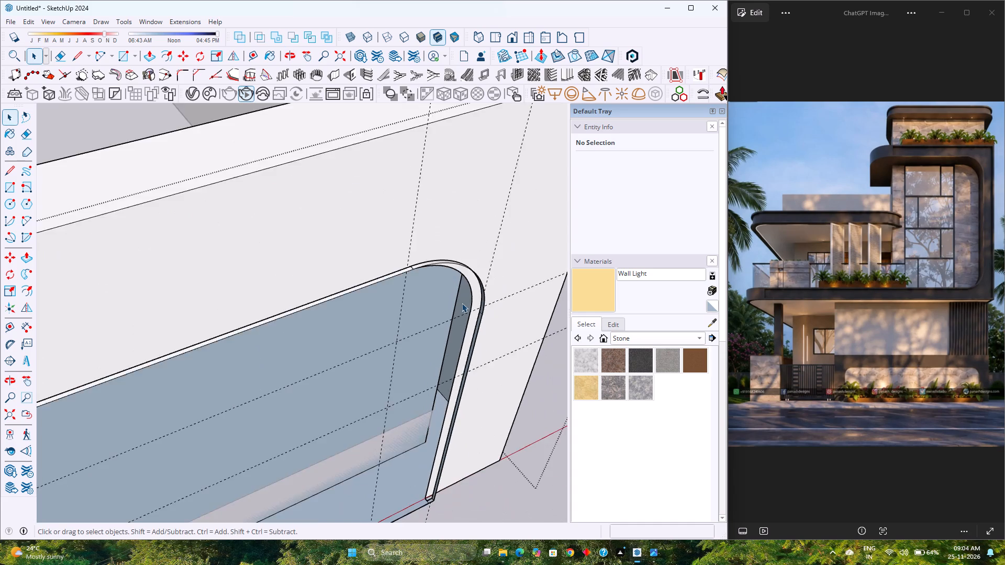
pyautogui.scroll(-9, 462, 303)
pyautogui.scroll(-1, 428, 399)
pyautogui.scroll(9, 428, 398)
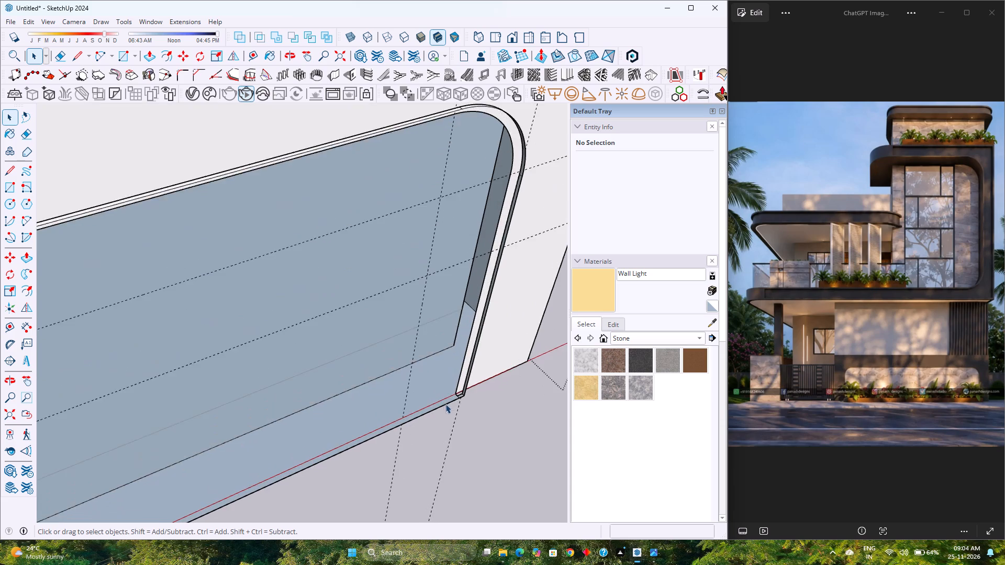
pyautogui.scroll(20, 445, 404)
pyautogui.scroll(2, 445, 404)
pyautogui.moveTo(453, 380); pyautogui.dragTo(282, 425, button='middle')
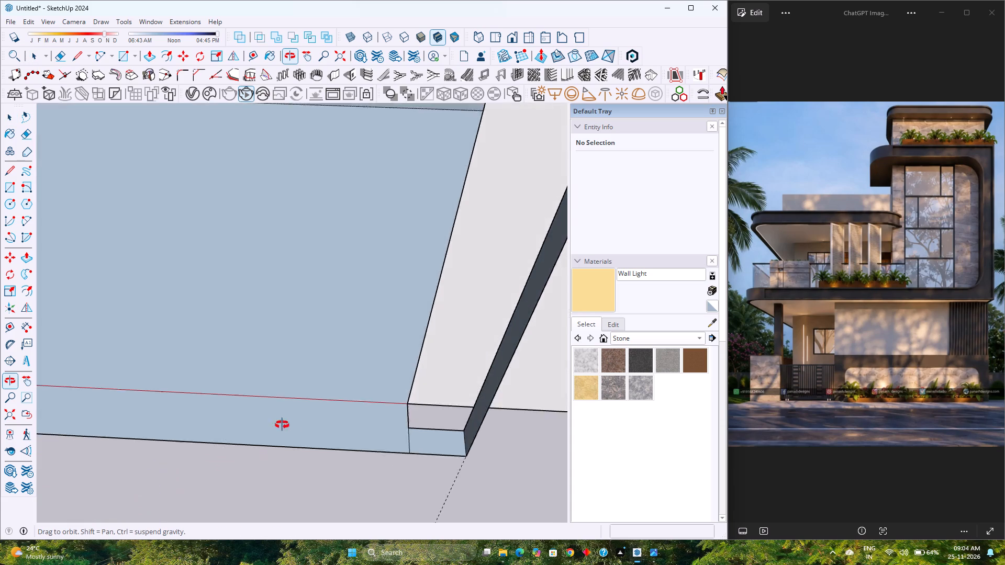
pyautogui.moveTo(282, 425); pyautogui.dragTo(390, 465, button='middle')
pyautogui.scroll(-5, 400, 455)
pyautogui.click(413, 444)
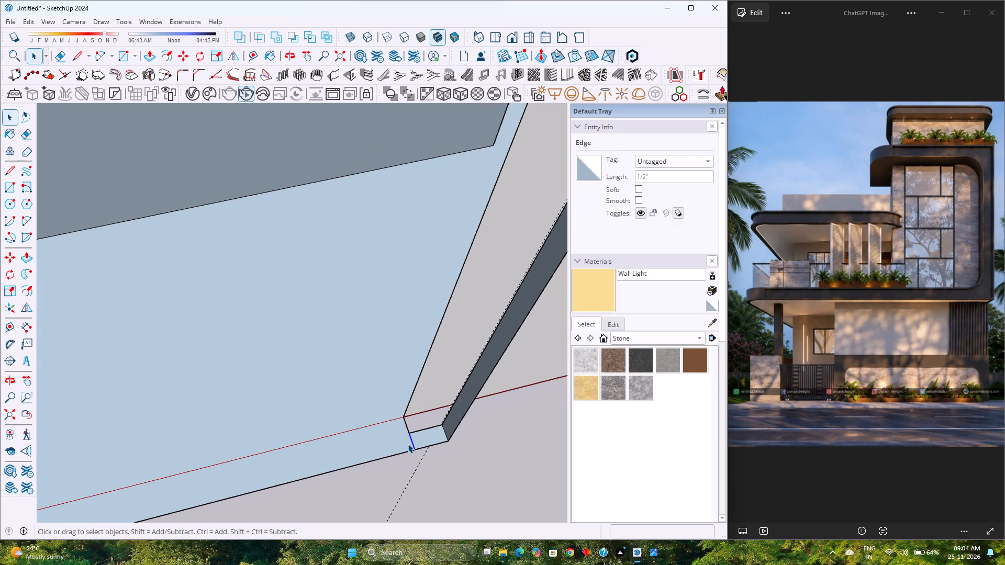
pyautogui.press('Delete')
# Delete the matching short leftover edge on the underside at the panel's lower left corner.
pyautogui.scroll(-17, 406, 444)
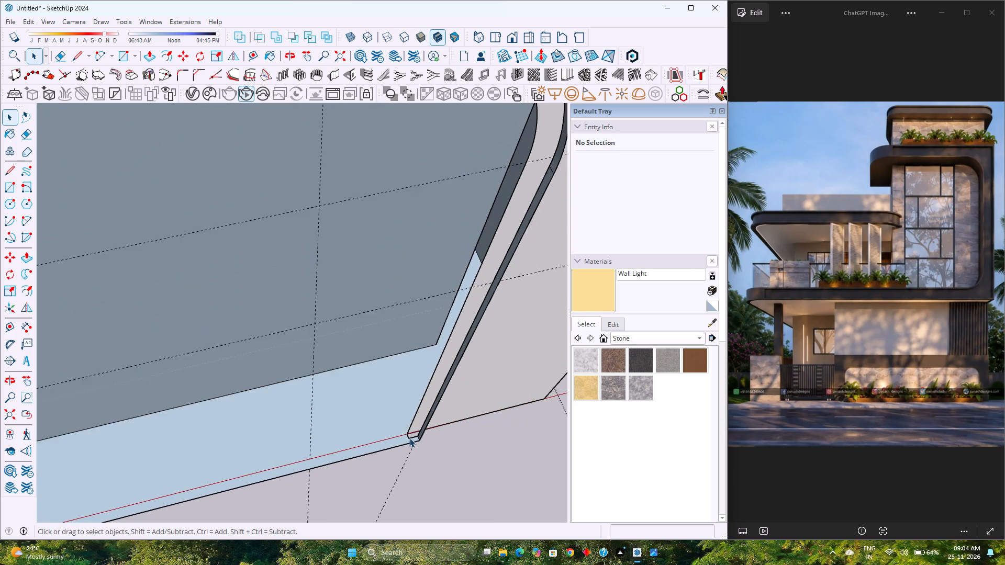
pyautogui.scroll(-20, 409, 438)
pyautogui.scroll(-8, 409, 438)
pyautogui.scroll(3, 262, 489)
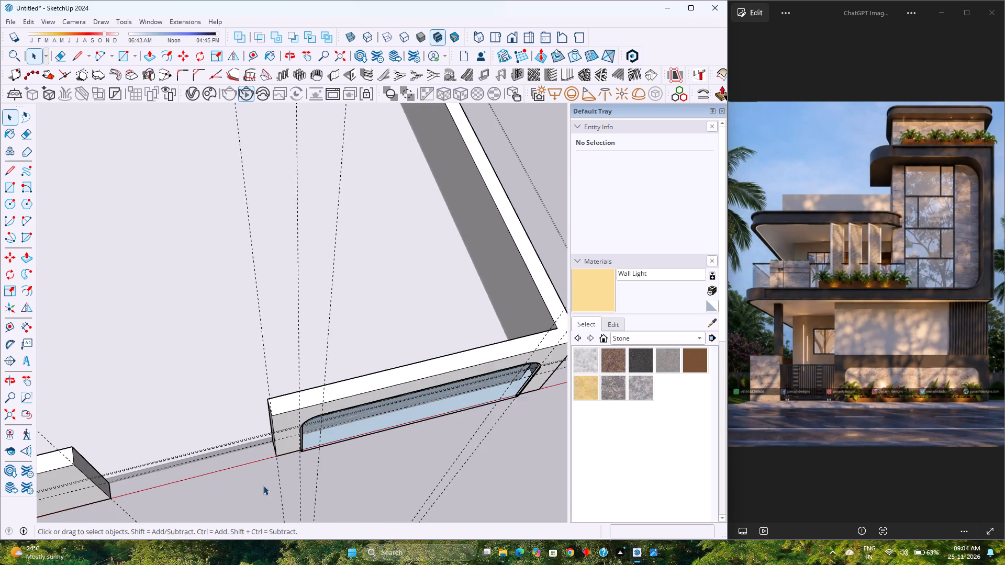
pyautogui.scroll(20, 263, 485)
pyautogui.scroll(12, 263, 485)
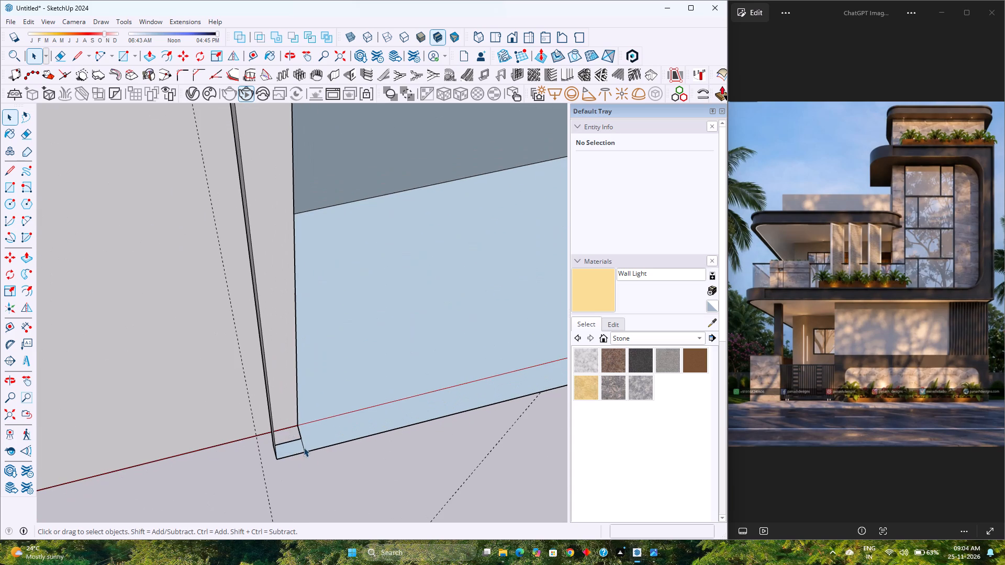
pyautogui.click(304, 446)
pyautogui.press('Delete')
# Unhide all hidden geometry to bring back the panel's front face.
pyautogui.scroll(-8, 304, 447)
pyautogui.click(27, 17)
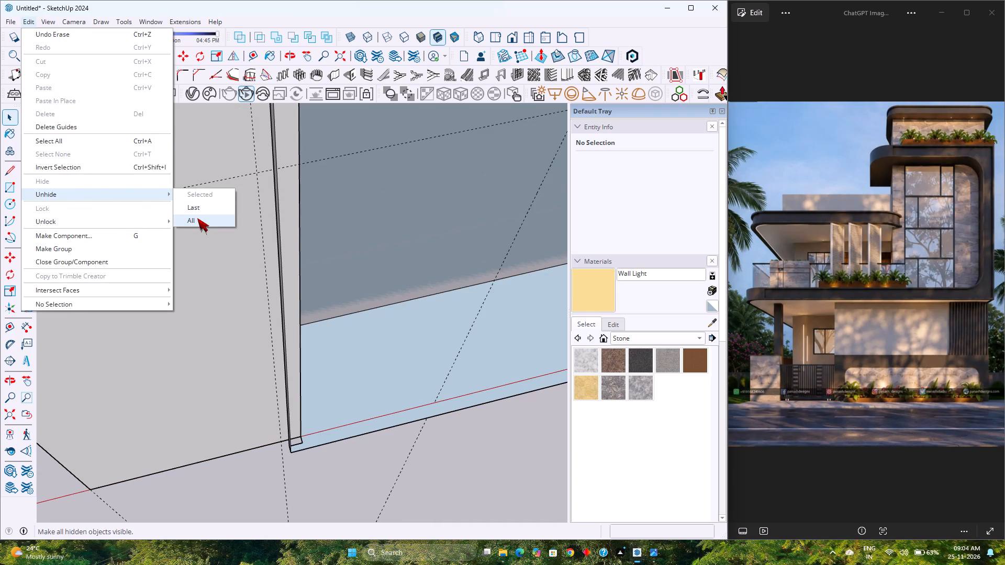
pyautogui.click(197, 218)
# Examine the cleaned-up rounded panel up close and within the whole front boundary wall.
pyautogui.scroll(-9, 227, 338)
pyautogui.scroll(5, 232, 335)
pyautogui.scroll(-5, 232, 335)
pyautogui.scroll(5, 232, 335)
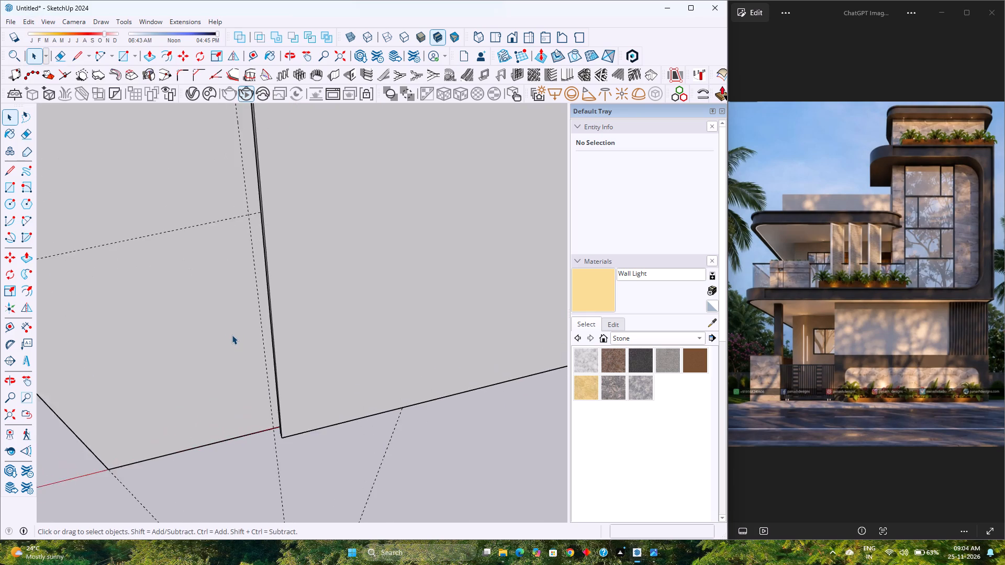
pyautogui.scroll(-2, 232, 335)
pyautogui.scroll(-20, 228, 331)
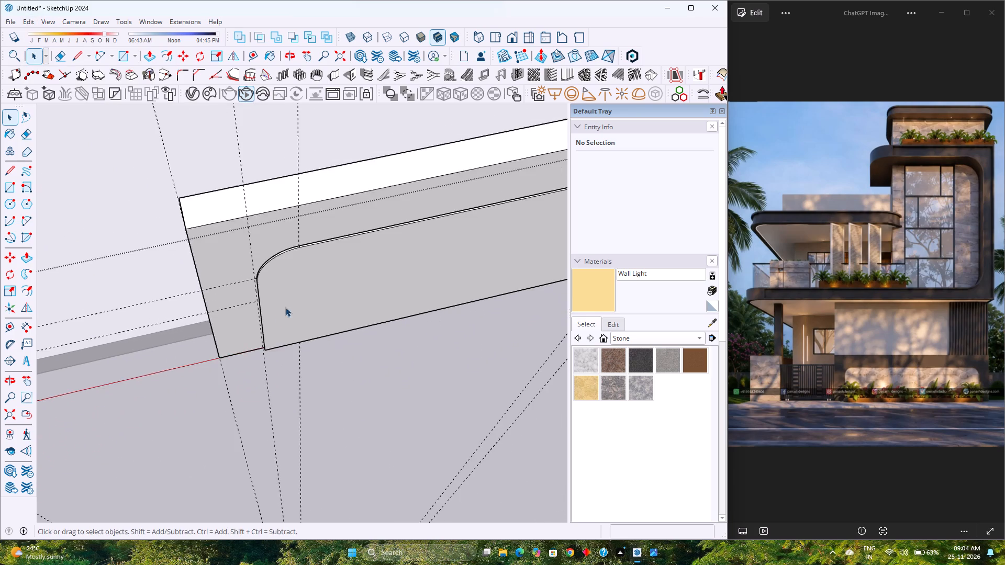
pyautogui.scroll(-1, 318, 297)
pyautogui.moveTo(329, 297); pyautogui.dragTo(255, 250, button='middle')
pyautogui.middleClick(255, 250)
pyautogui.scroll(-7, 253, 250)
pyautogui.scroll(-5, 307, 279)
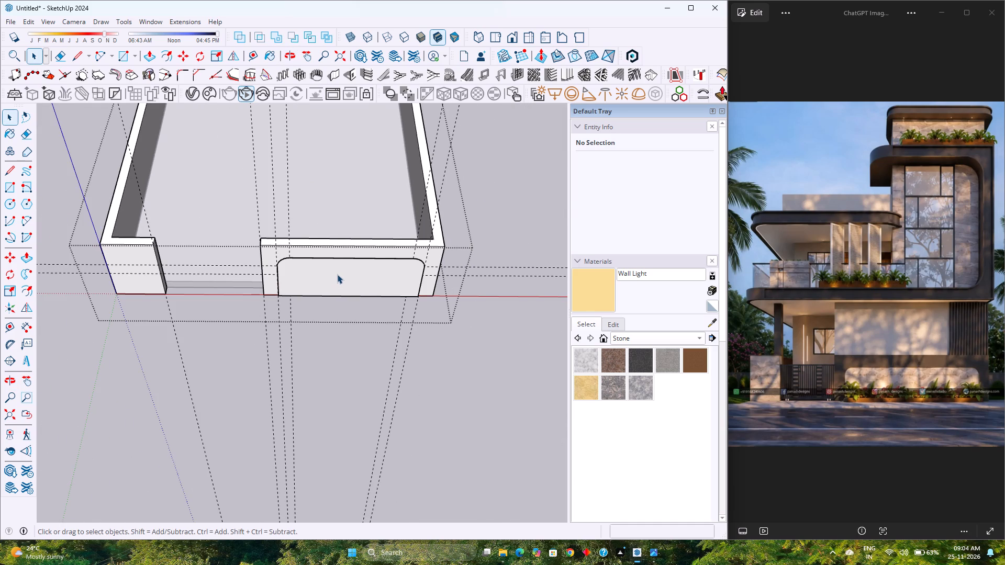
pyautogui.scroll(-4, 337, 274)
pyautogui.scroll(4, 337, 274)
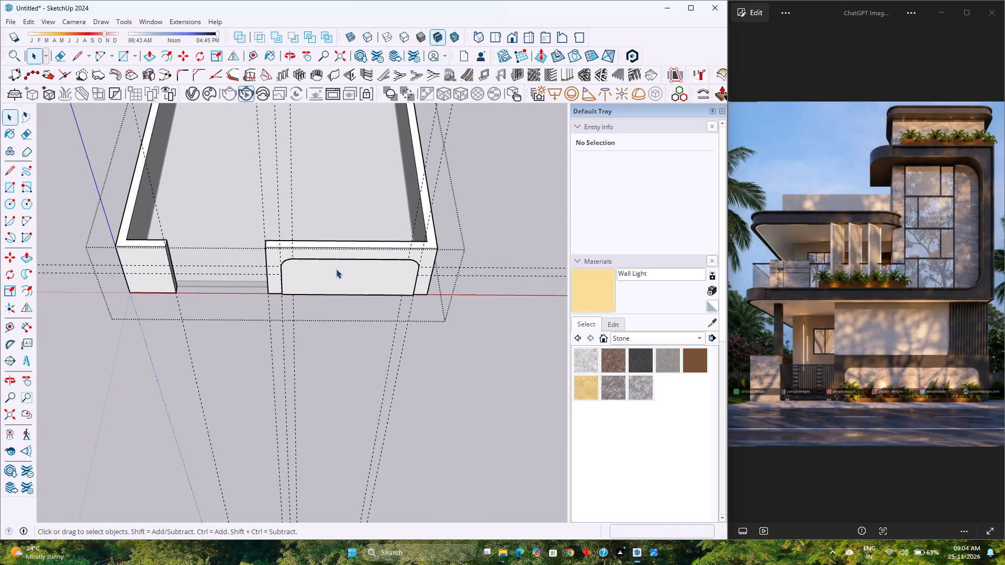
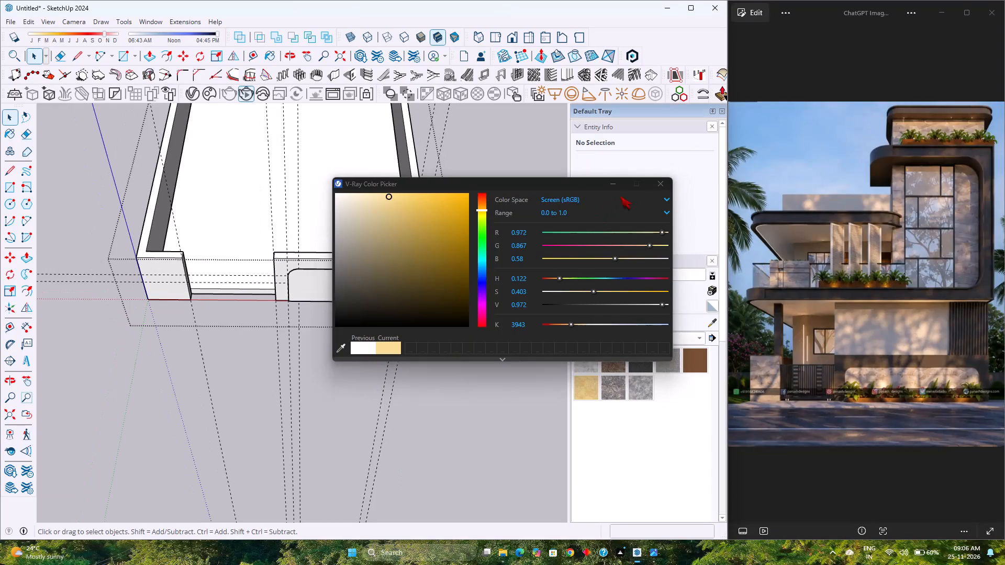
# Minimize the V-Ray Color Picker window to clear the view of the model.
pyautogui.click(613, 181)
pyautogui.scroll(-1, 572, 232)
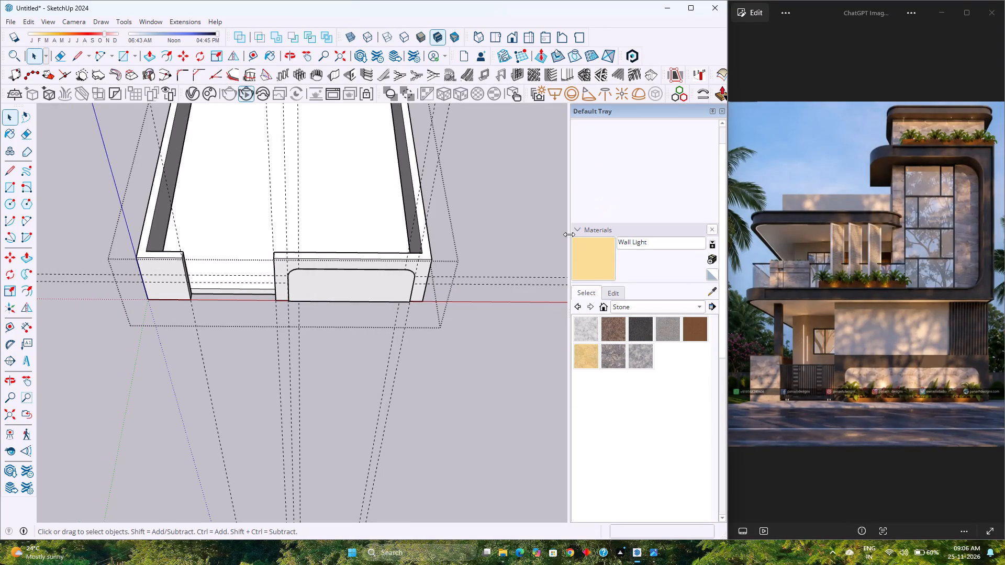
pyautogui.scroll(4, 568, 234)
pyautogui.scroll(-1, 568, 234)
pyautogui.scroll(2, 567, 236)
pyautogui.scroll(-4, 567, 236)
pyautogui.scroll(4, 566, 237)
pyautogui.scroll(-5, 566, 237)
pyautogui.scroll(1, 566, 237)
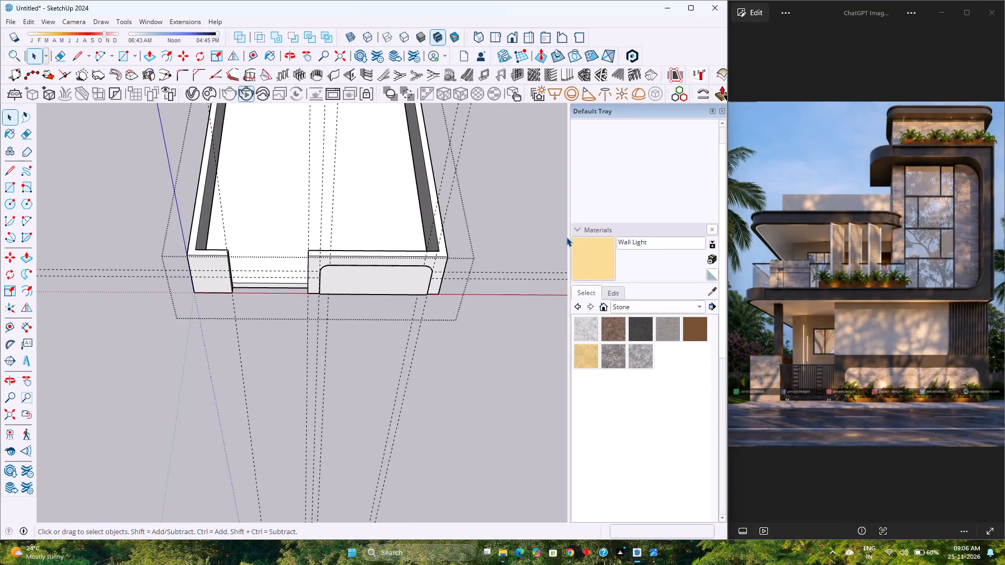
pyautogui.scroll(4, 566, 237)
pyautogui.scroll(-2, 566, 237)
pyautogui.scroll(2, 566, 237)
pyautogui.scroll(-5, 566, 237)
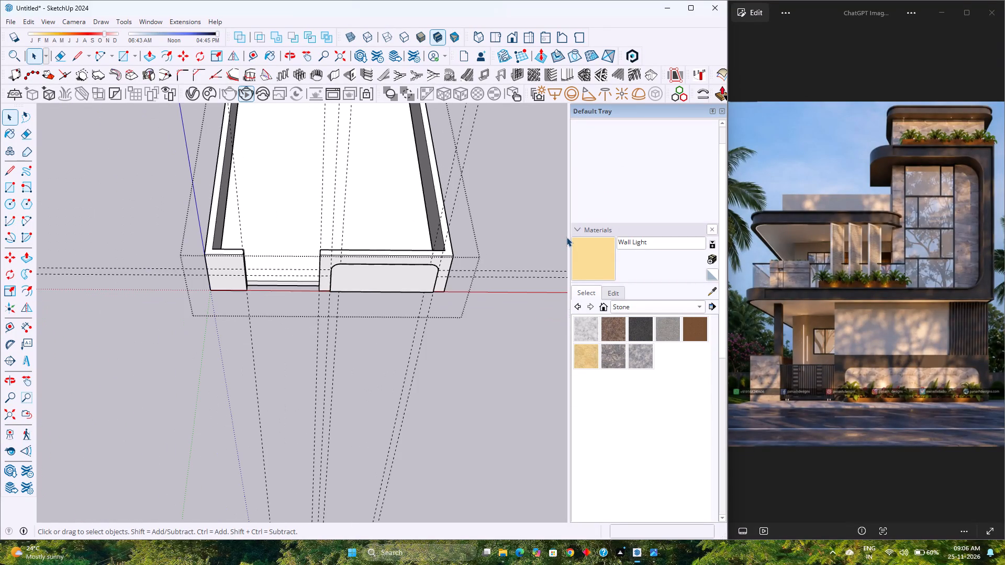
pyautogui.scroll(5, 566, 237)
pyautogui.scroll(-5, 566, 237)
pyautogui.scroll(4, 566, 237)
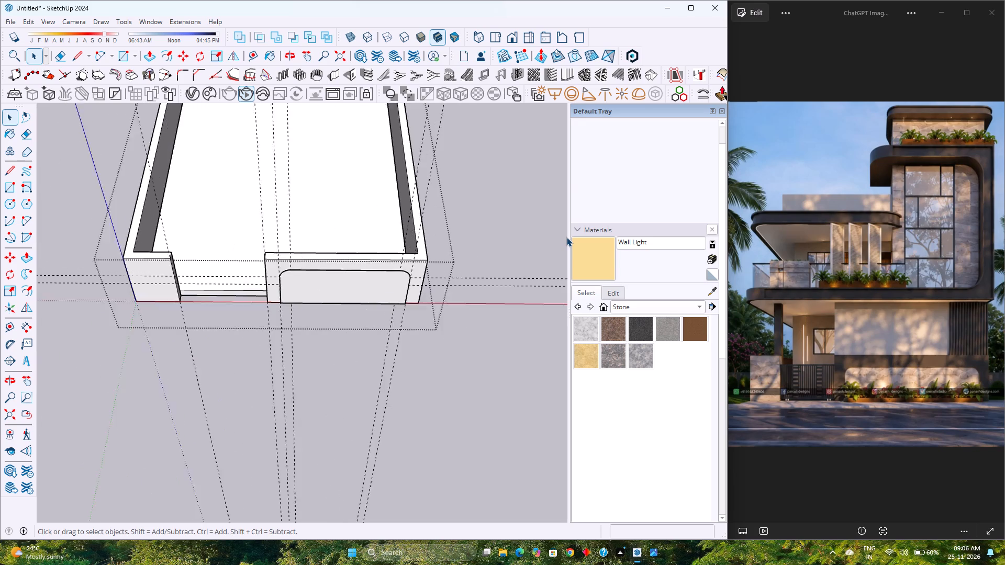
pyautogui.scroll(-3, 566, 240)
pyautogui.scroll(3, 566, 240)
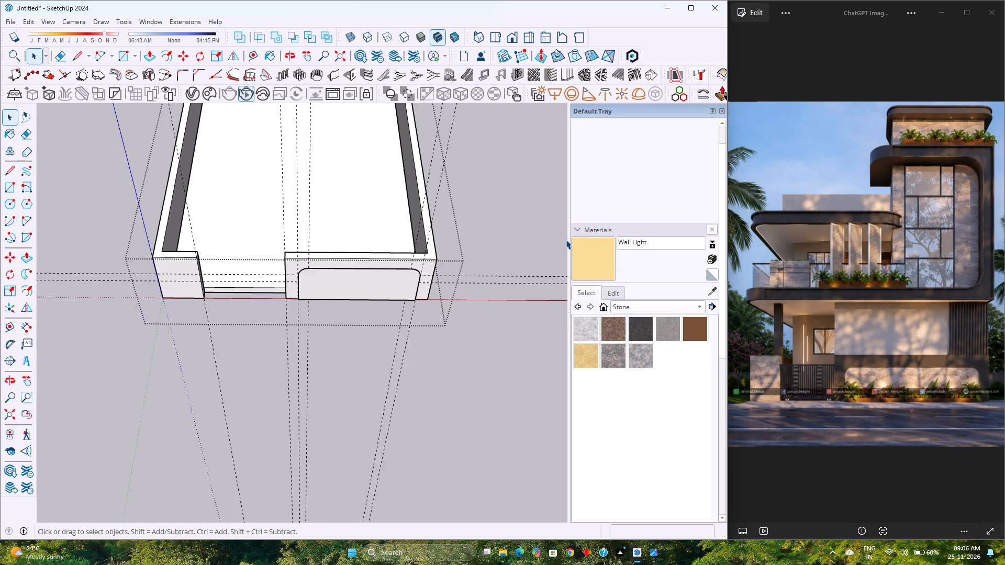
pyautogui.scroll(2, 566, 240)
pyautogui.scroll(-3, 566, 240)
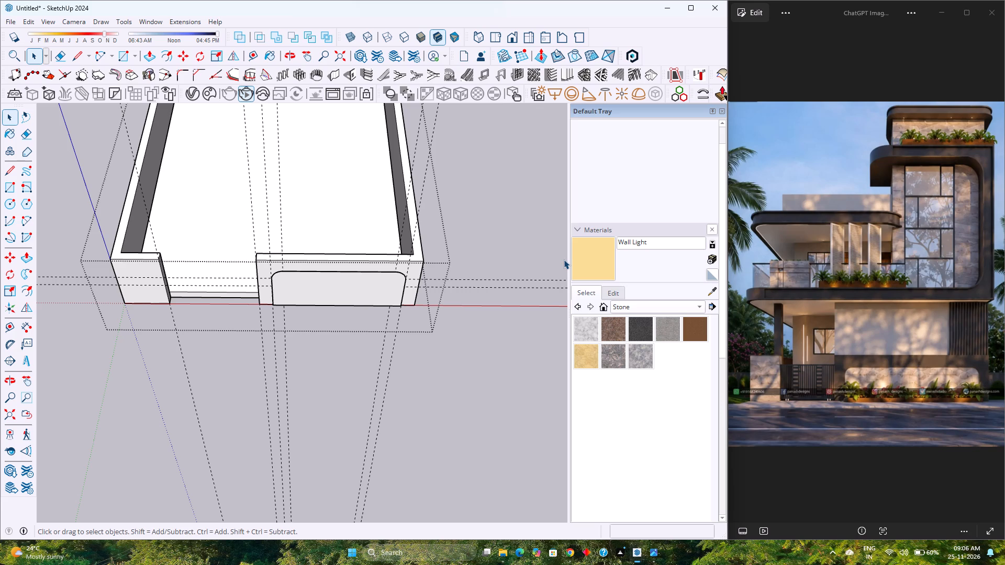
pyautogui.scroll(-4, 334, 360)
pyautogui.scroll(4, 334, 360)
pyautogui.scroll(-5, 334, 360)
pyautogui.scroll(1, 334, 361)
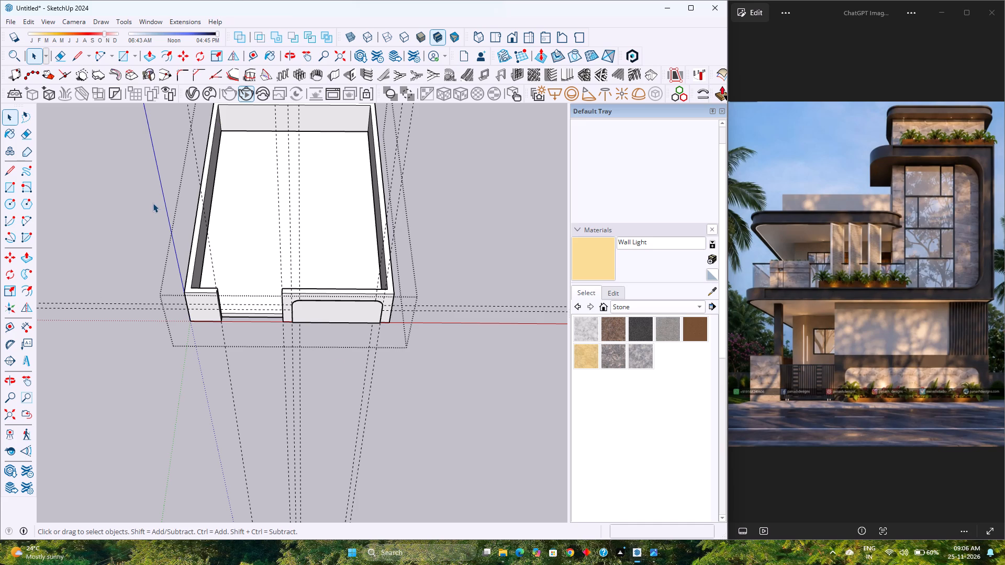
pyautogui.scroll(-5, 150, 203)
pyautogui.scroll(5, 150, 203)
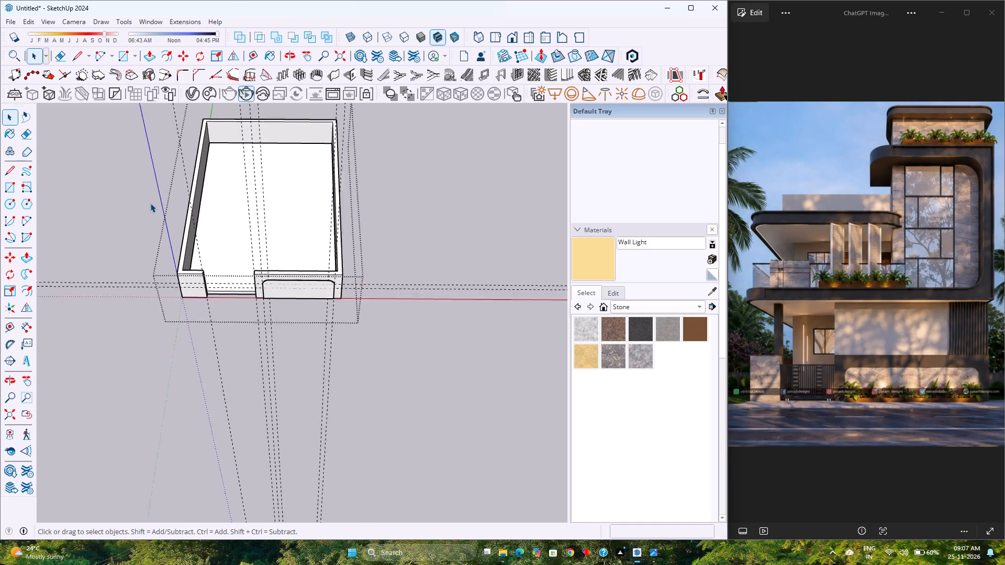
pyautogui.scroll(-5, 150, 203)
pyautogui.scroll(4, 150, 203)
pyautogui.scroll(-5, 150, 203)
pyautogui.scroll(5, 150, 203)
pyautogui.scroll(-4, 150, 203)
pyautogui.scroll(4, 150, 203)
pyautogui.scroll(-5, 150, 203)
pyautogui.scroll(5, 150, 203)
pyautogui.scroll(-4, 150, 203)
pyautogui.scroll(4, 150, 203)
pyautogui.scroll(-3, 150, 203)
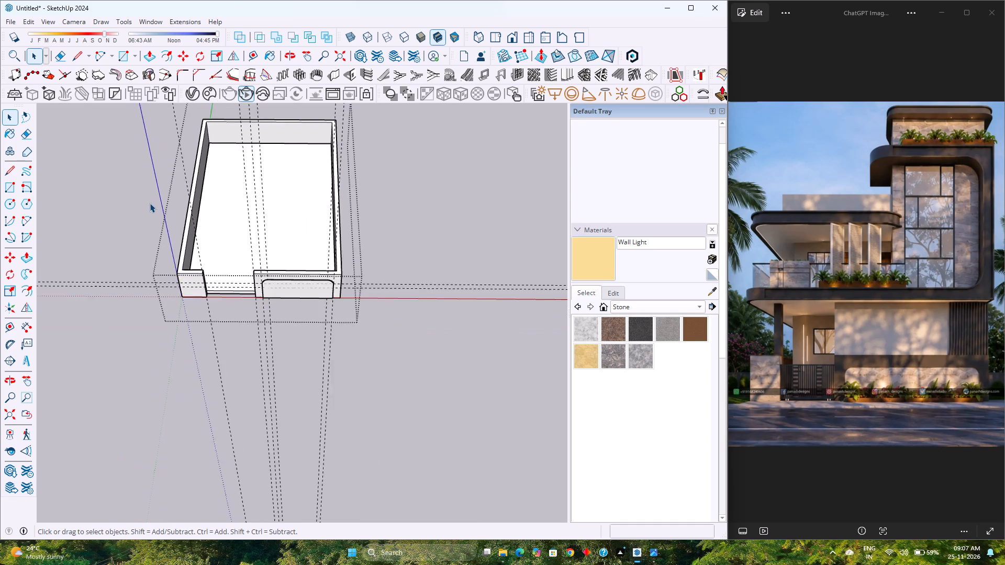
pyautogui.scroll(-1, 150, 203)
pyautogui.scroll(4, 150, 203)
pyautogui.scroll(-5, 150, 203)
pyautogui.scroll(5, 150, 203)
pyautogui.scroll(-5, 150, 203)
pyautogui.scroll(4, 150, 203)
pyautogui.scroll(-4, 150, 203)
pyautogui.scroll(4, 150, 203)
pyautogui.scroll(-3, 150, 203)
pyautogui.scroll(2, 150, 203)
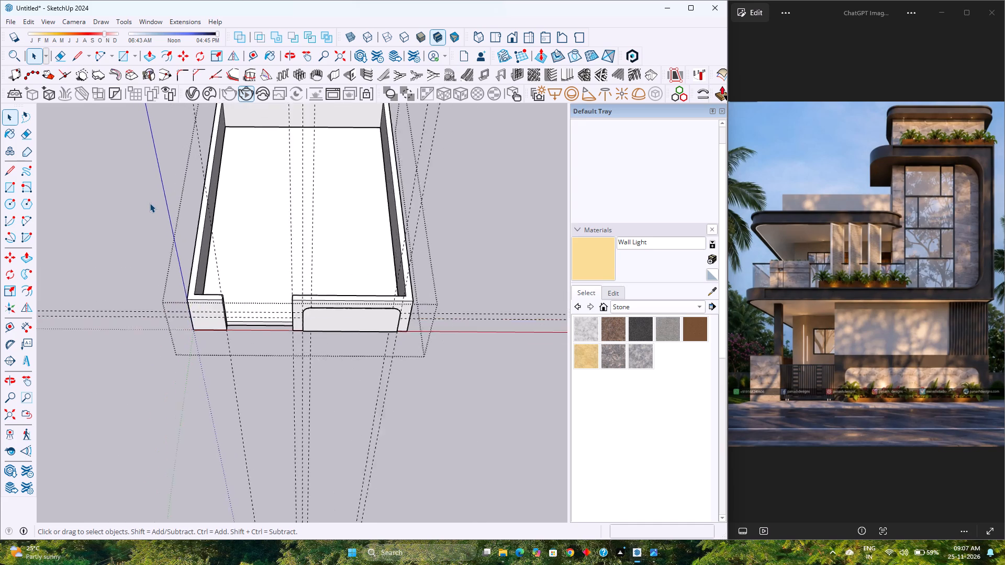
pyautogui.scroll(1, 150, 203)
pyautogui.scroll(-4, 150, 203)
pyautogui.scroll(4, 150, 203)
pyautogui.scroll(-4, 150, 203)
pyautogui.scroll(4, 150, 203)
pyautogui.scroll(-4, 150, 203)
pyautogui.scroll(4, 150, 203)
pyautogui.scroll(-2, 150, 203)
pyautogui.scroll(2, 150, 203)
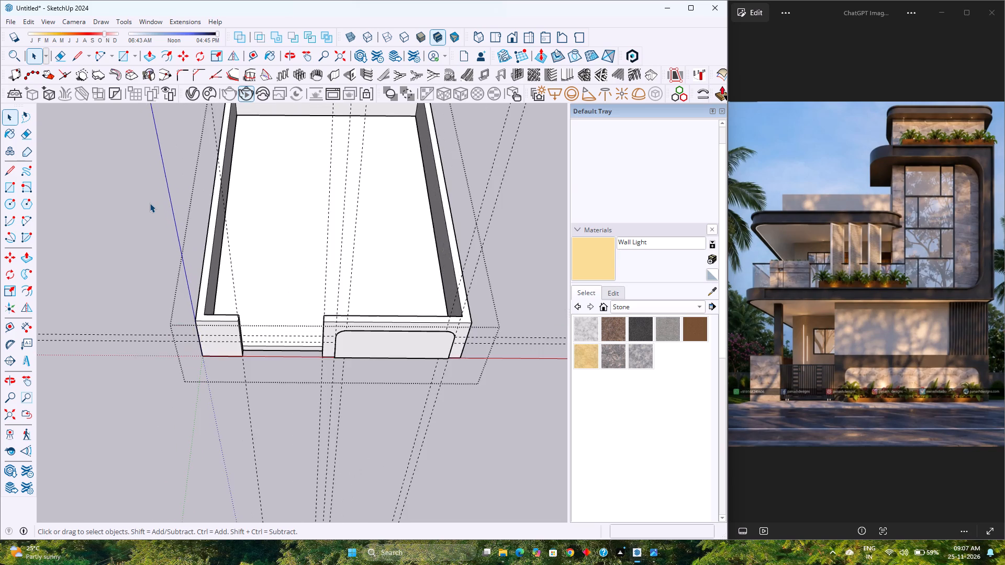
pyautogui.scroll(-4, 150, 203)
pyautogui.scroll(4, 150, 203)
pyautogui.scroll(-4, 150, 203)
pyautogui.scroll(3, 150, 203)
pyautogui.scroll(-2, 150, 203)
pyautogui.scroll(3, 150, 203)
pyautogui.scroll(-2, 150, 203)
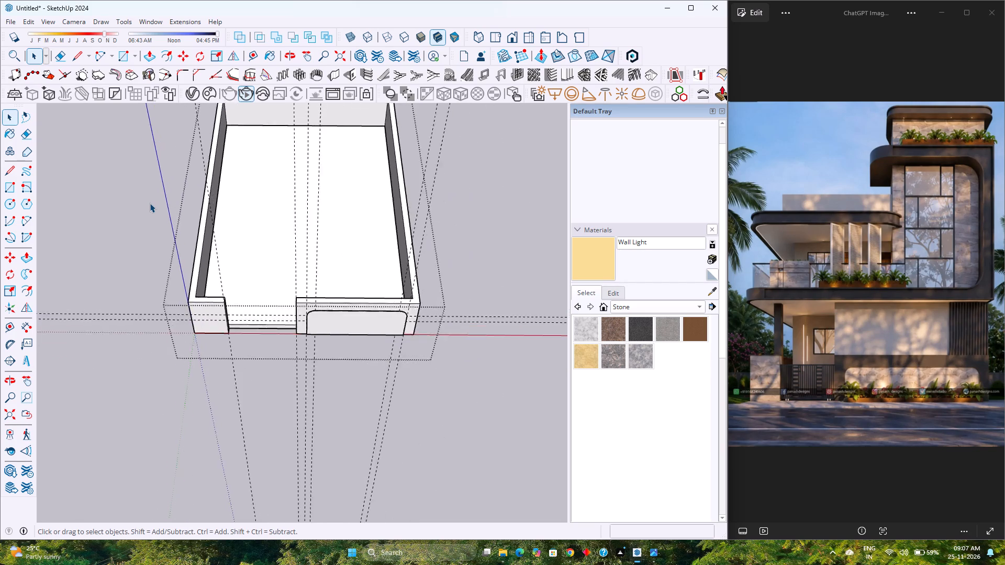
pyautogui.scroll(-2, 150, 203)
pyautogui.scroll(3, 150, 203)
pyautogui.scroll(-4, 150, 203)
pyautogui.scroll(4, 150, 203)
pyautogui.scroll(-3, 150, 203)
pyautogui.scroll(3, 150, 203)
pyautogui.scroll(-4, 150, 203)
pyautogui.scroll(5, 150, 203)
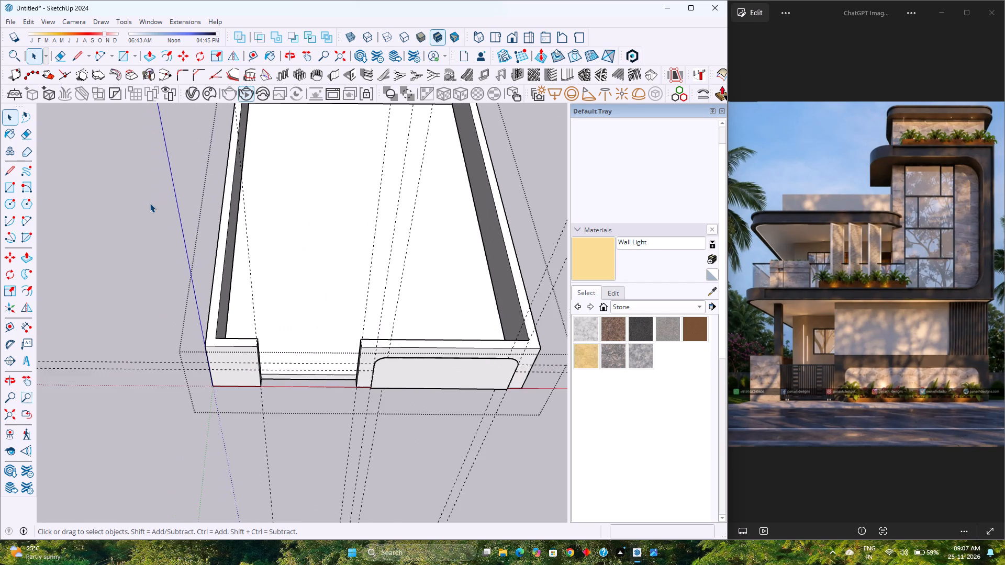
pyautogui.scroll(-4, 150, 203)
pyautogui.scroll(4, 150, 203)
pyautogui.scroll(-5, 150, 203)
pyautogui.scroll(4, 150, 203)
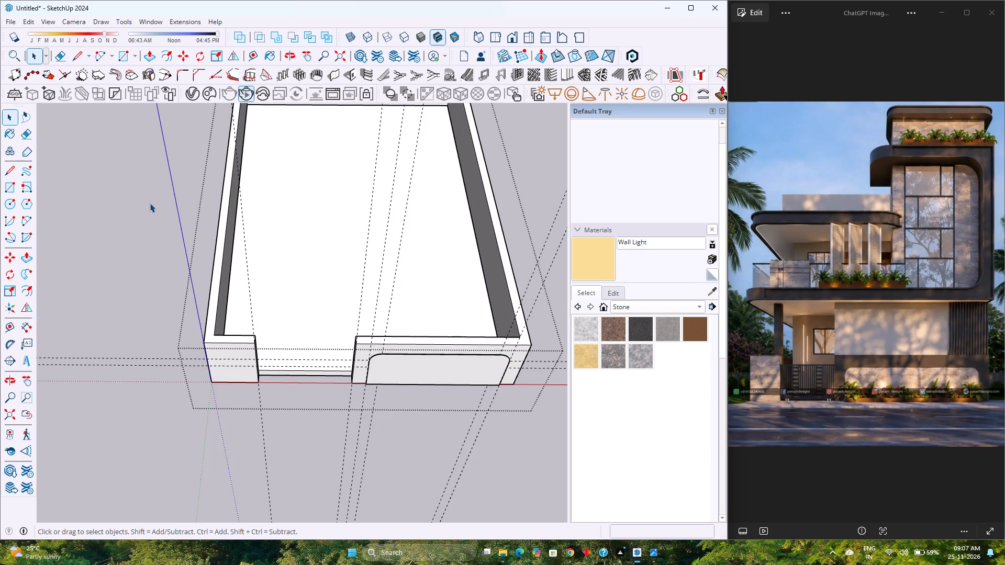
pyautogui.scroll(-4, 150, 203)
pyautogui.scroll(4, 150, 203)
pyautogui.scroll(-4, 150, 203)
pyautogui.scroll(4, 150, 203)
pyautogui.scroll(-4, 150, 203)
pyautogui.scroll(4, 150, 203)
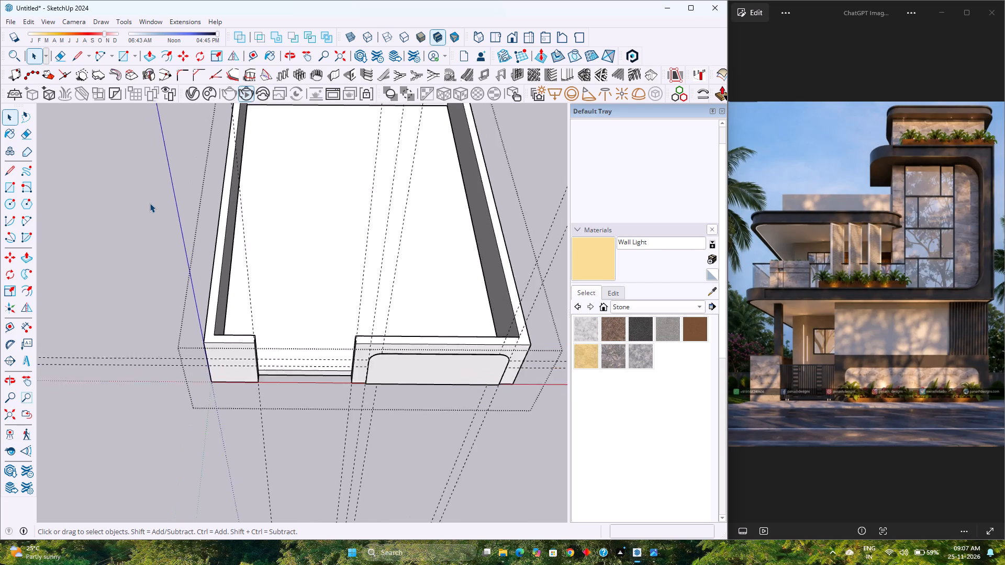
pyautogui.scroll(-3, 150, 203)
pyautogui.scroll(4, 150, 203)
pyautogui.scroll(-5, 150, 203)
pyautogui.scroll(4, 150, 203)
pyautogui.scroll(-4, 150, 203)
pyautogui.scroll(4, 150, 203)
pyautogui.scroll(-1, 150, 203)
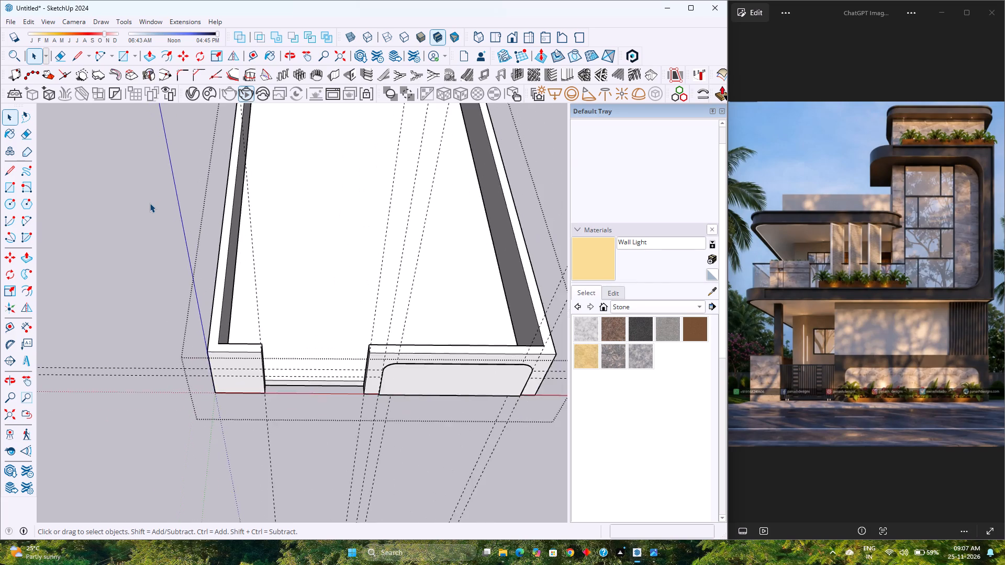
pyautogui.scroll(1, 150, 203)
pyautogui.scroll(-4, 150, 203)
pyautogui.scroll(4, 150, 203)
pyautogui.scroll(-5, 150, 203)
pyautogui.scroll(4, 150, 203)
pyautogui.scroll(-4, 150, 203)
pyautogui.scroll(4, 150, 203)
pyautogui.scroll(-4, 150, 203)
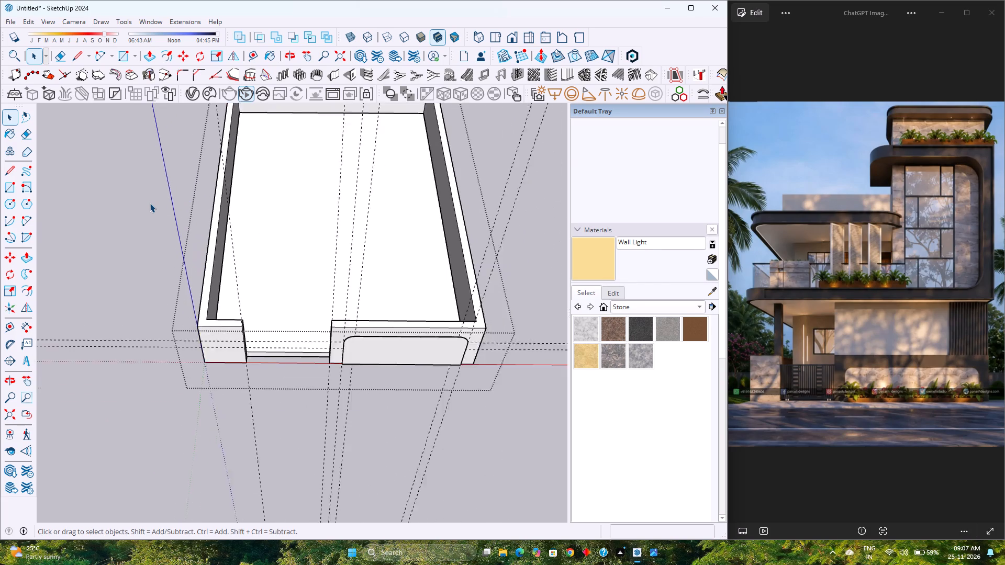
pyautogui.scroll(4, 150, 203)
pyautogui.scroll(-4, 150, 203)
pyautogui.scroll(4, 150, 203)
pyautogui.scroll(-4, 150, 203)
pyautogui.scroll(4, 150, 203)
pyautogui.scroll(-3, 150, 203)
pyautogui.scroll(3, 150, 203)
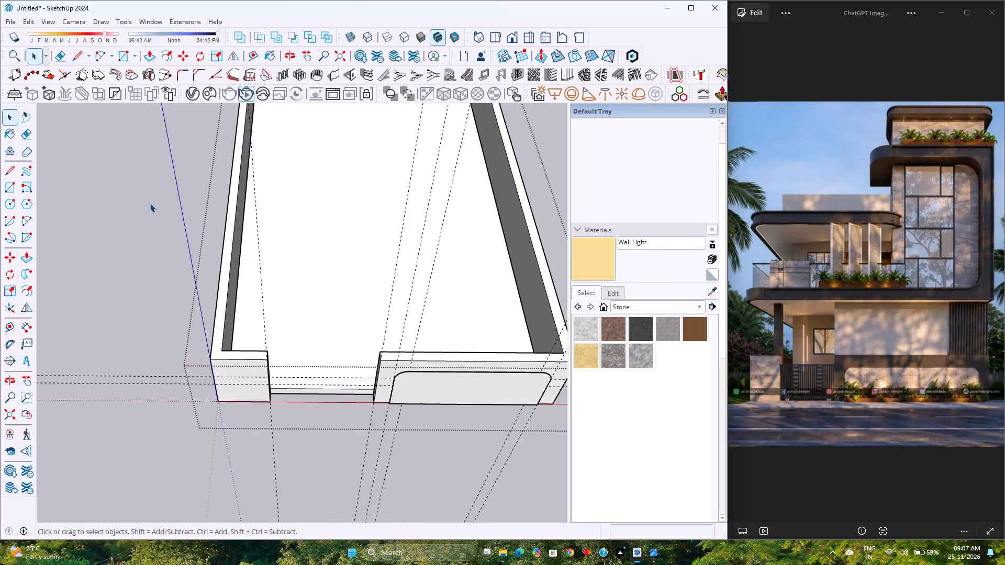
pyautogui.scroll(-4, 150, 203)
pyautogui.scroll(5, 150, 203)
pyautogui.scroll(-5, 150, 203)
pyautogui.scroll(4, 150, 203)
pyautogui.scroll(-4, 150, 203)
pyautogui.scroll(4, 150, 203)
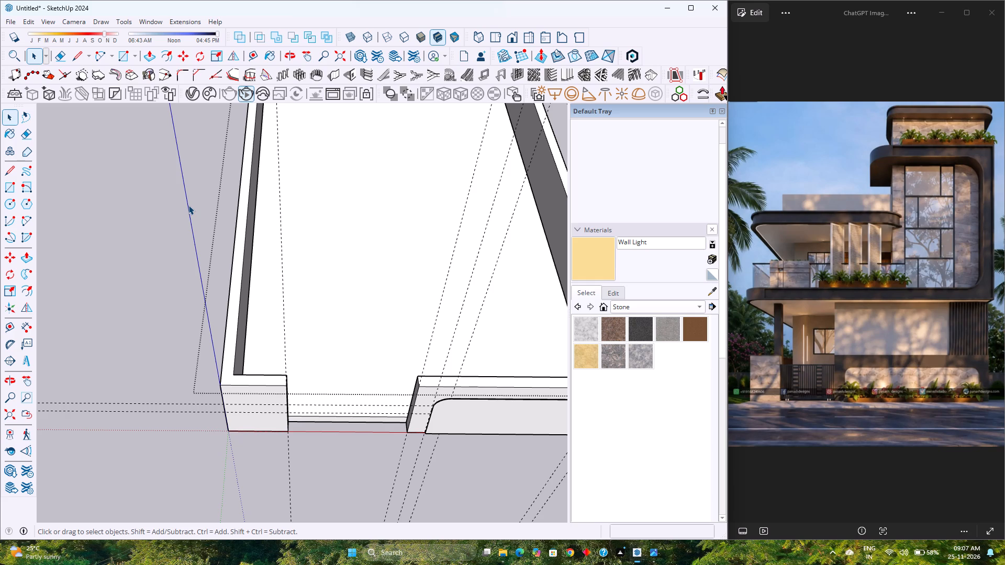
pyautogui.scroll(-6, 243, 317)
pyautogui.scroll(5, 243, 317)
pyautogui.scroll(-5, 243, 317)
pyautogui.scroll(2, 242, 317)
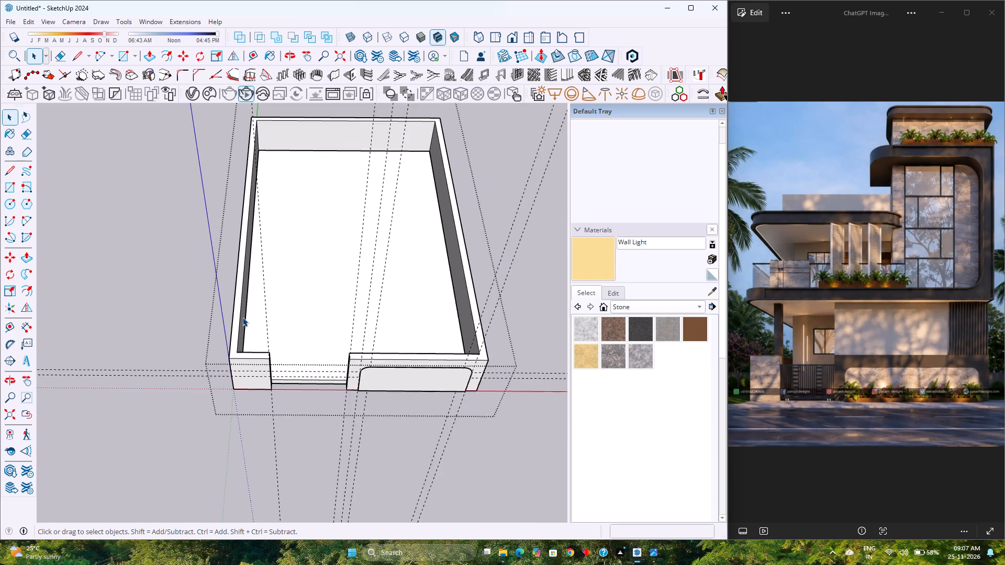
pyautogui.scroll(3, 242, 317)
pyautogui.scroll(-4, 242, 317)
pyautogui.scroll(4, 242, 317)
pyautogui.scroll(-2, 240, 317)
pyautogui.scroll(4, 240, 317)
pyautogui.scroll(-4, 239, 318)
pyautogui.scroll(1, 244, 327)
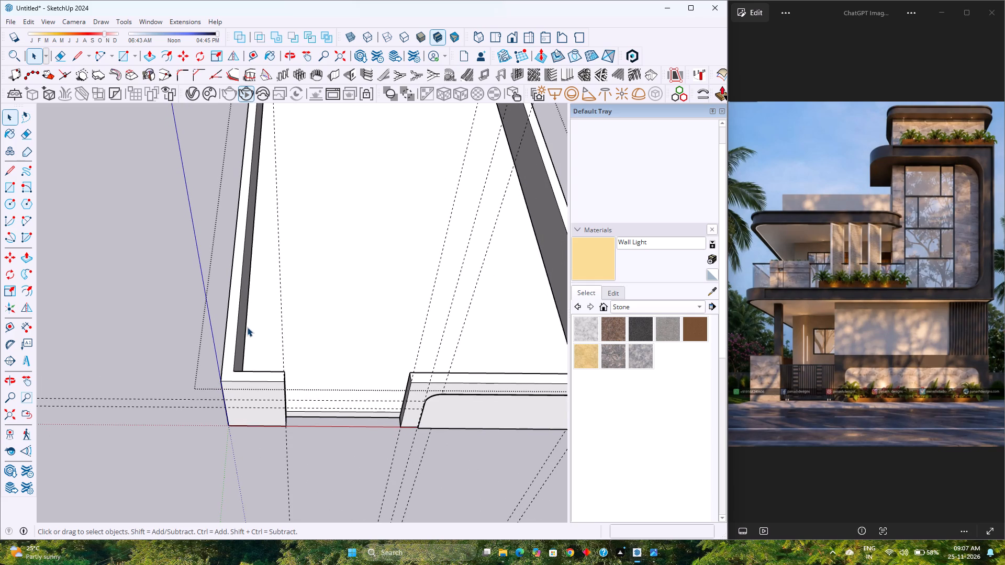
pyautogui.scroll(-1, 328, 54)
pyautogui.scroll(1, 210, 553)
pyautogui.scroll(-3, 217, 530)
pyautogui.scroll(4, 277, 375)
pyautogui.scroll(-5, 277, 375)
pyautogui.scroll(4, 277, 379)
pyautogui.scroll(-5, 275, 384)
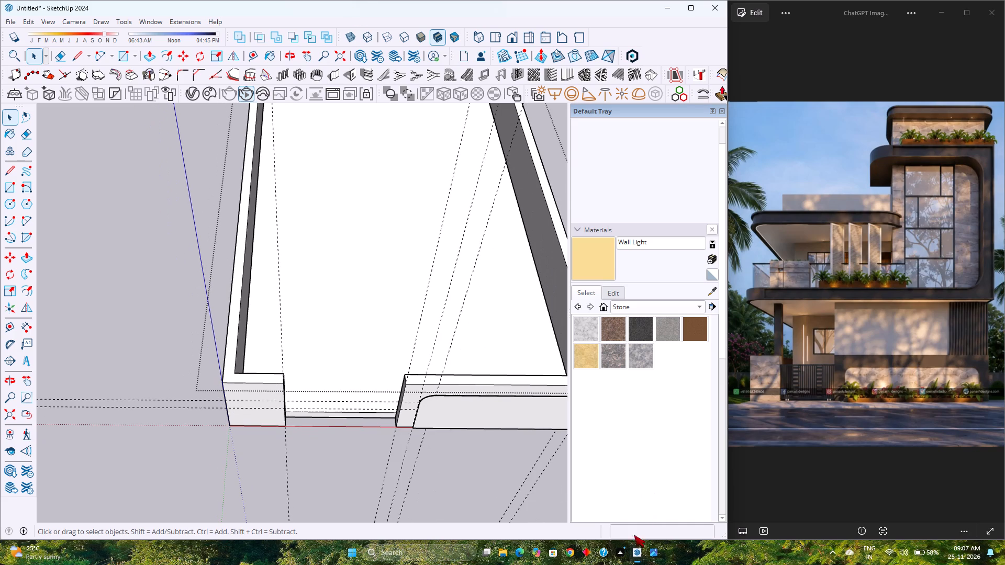
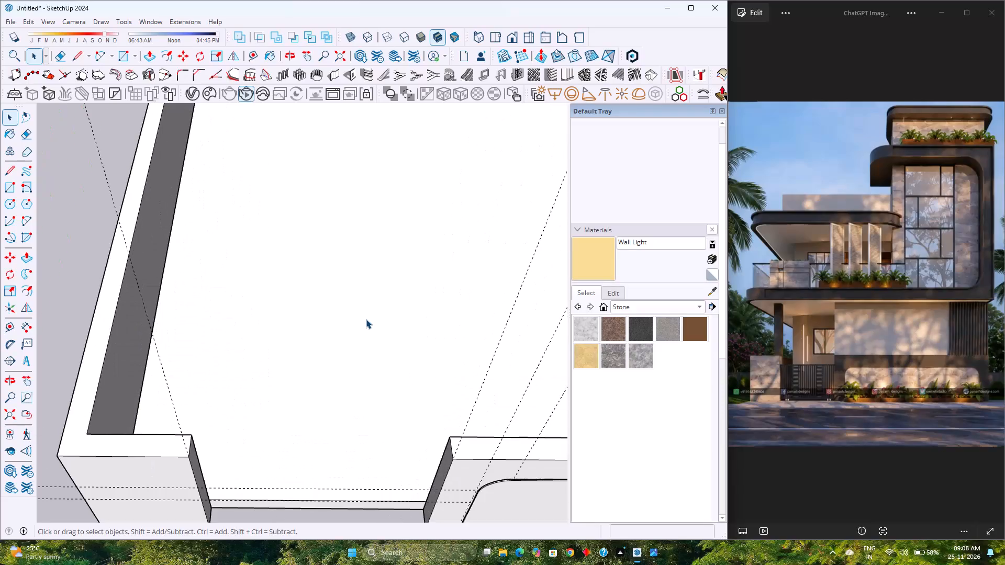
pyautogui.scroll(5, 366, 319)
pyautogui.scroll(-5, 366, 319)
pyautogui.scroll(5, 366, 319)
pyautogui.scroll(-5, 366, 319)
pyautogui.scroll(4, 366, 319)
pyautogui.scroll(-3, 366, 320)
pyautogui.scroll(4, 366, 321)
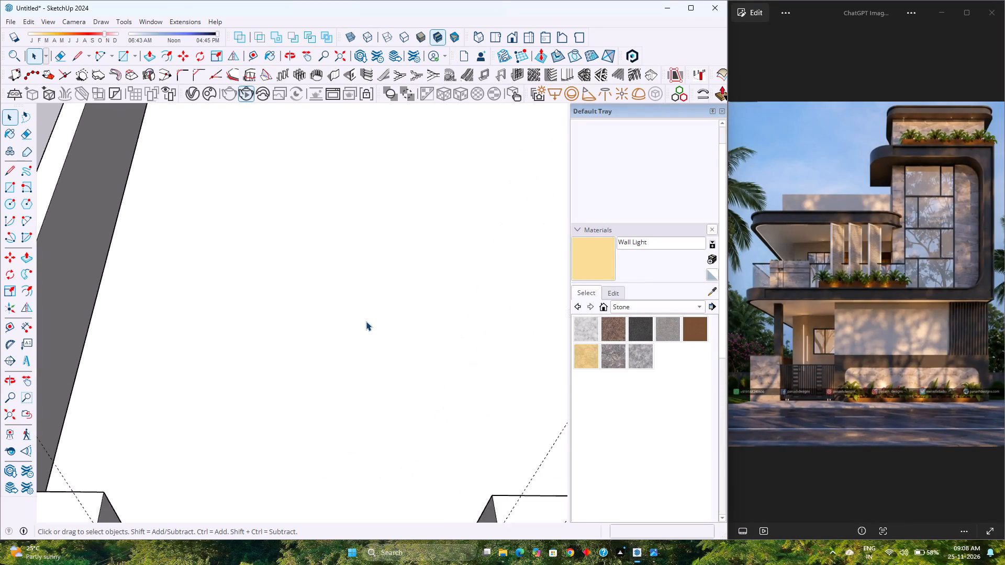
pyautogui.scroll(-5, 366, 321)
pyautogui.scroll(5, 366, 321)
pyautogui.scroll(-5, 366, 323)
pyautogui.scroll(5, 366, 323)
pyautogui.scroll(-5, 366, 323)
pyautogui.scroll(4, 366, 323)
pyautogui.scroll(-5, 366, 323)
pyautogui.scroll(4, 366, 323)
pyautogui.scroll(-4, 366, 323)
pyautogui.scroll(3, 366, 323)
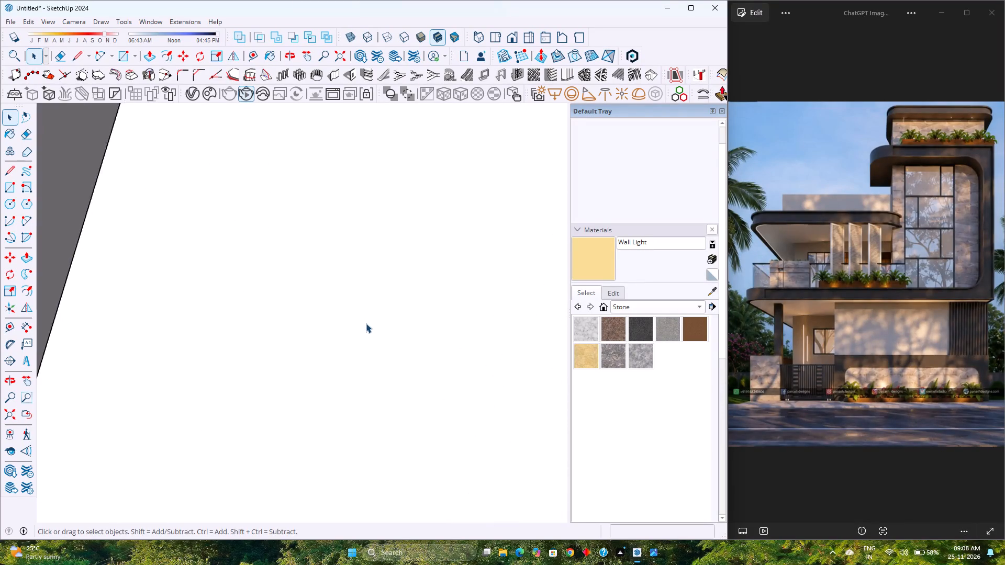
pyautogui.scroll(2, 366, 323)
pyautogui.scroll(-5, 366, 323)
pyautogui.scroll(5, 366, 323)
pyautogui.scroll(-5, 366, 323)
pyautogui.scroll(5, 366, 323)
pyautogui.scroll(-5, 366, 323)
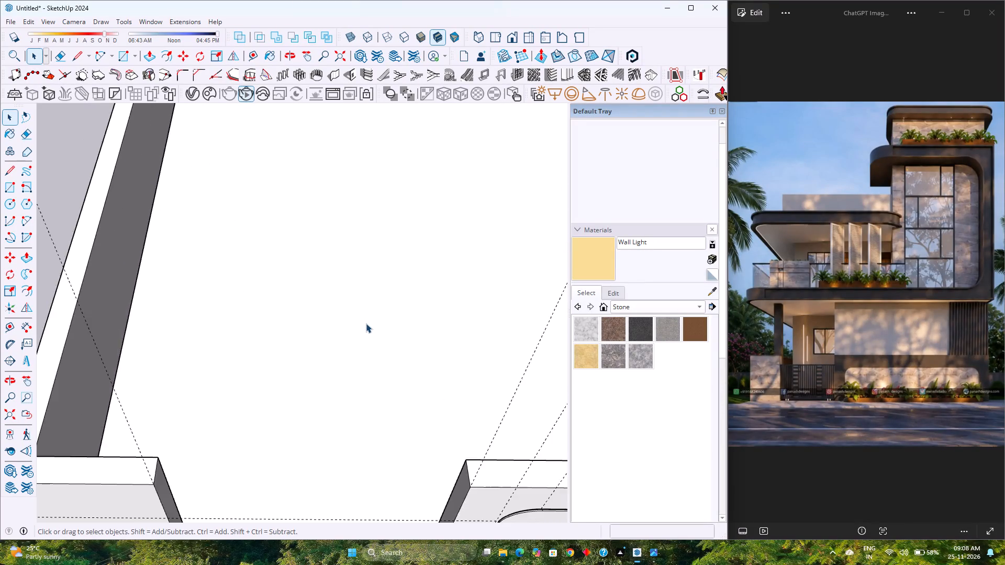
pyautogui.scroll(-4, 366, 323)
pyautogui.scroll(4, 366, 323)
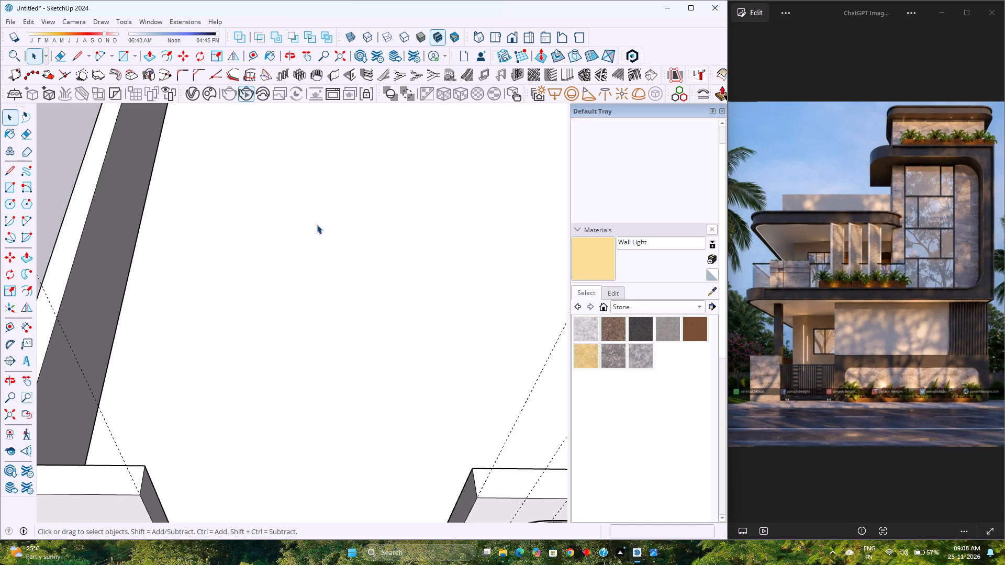
# Examine the front boundary wall's rounded panel from several angles, closing in on the gap behind its lower corner.
pyautogui.scroll(-10, 343, 303)
pyautogui.moveTo(299, 375); pyautogui.dragTo(228, 238, button='middle')
pyautogui.middleClick(228, 238)
pyautogui.scroll(-6, 229, 238)
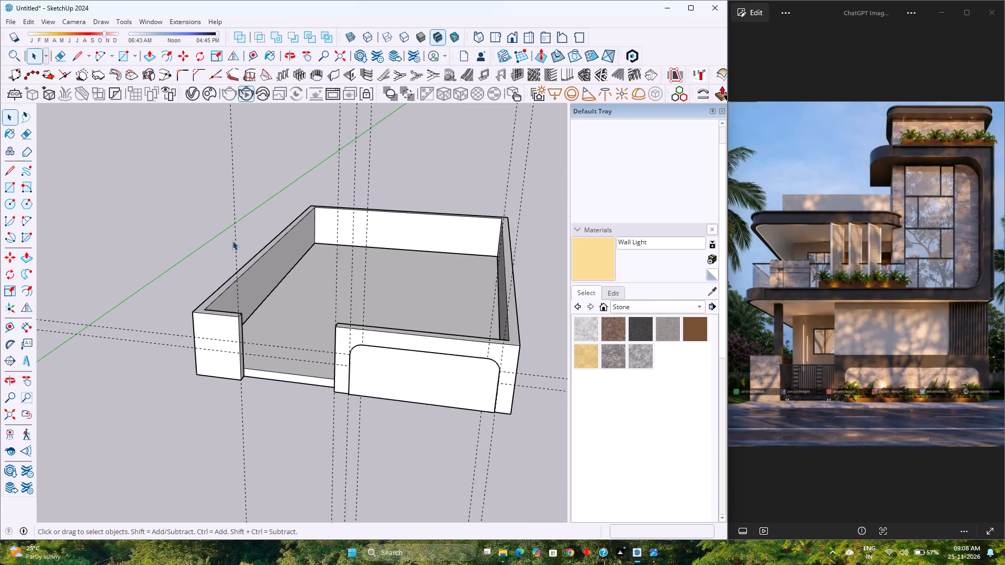
pyautogui.scroll(-3, 232, 241)
pyautogui.scroll(6, 408, 350)
pyautogui.moveTo(386, 320); pyautogui.dragTo(339, 413, button='middle')
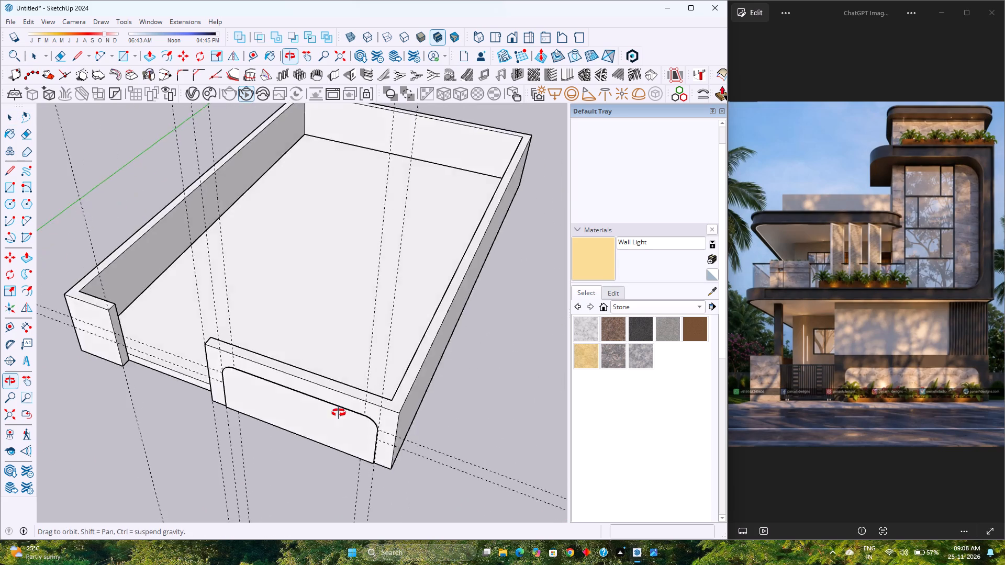
pyautogui.moveTo(339, 413); pyautogui.dragTo(611, 410, button='middle')
pyautogui.middleClick(611, 410)
pyautogui.scroll(11, 447, 346)
pyautogui.keyDown('shift'); pyautogui.moveTo(438, 337); pyautogui.dragTo(282, 361, button='middle'); pyautogui.keyUp('shift')
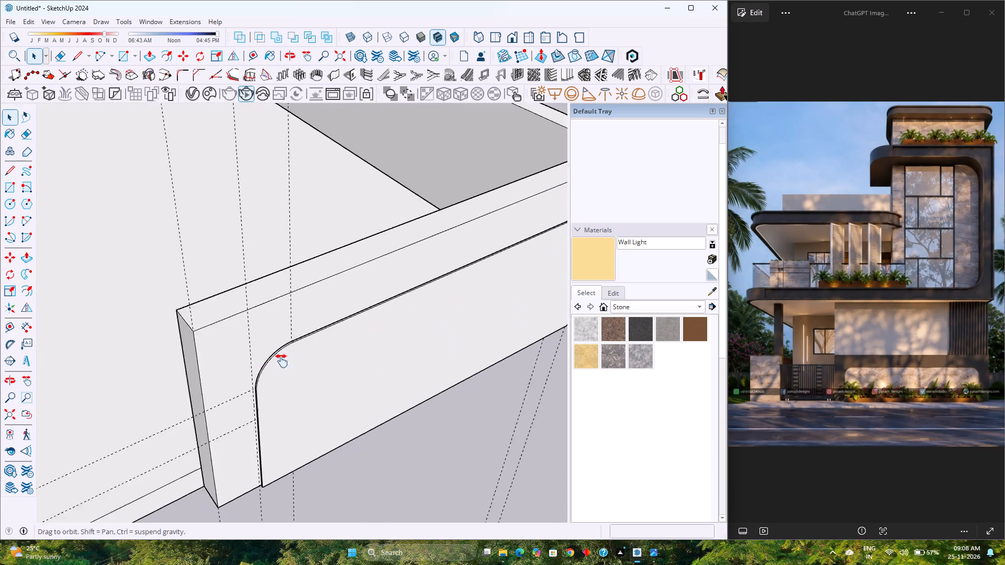
pyautogui.keyDown('shift'); pyautogui.moveTo(282, 361); pyautogui.dragTo(165, 372, button='middle'); pyautogui.keyUp('shift')
pyautogui.scroll(5, 164, 409)
pyautogui.moveTo(132, 412); pyautogui.dragTo(315, 394, button='middle')
pyautogui.middleClick(316, 394)
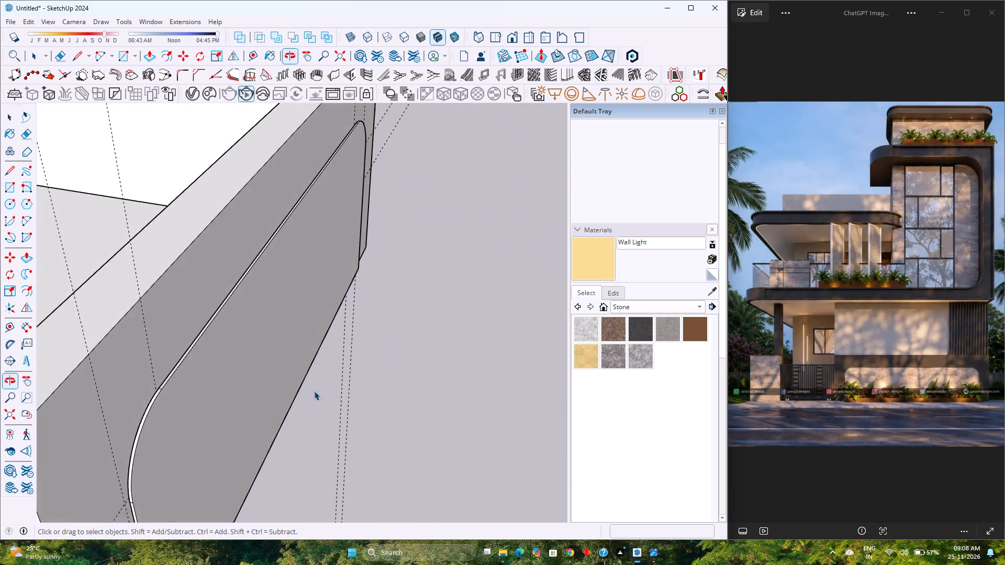
pyautogui.scroll(-5, 314, 391)
pyautogui.moveTo(229, 446); pyautogui.dragTo(194, 361, button='middle')
pyautogui.middleClick(194, 361)
pyautogui.scroll(9, 157, 389)
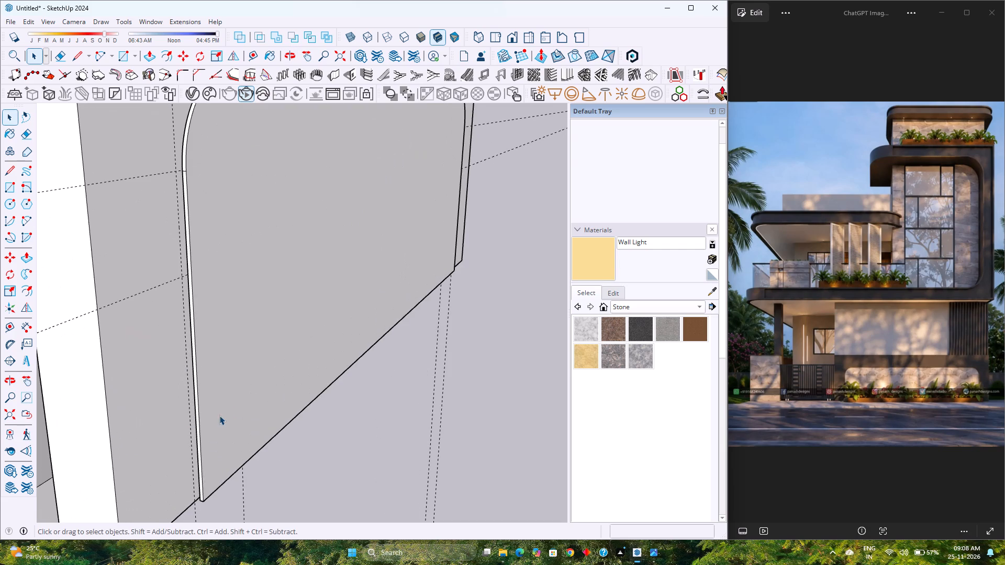
pyautogui.click(237, 393)
pyautogui.doubleClick(237, 393)
pyautogui.scroll(4, 237, 393)
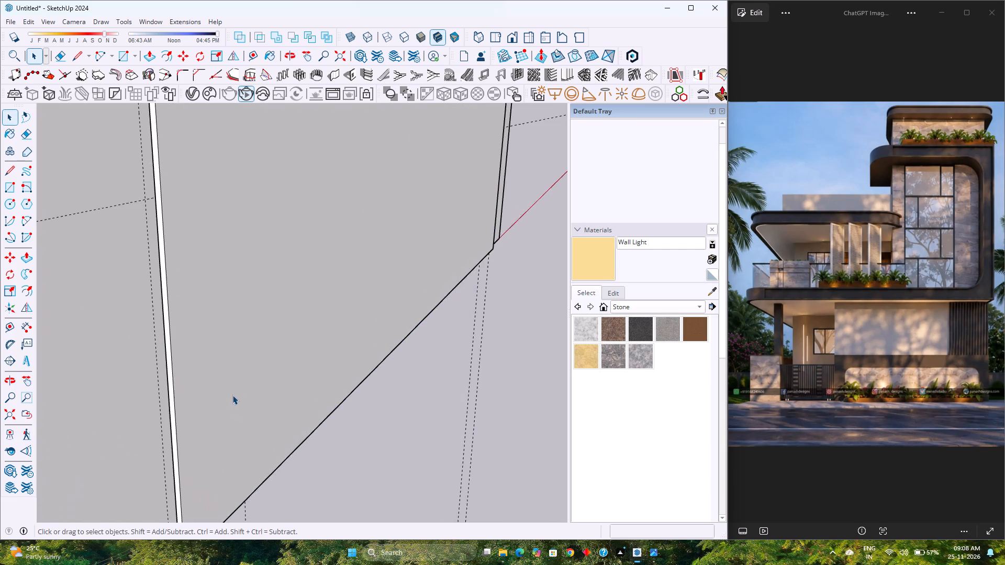
pyautogui.moveTo(232, 395); pyautogui.dragTo(351, 405, button='middle')
pyautogui.scroll(5, 230, 456)
pyautogui.moveTo(232, 456); pyautogui.dragTo(245, 455, button='middle')
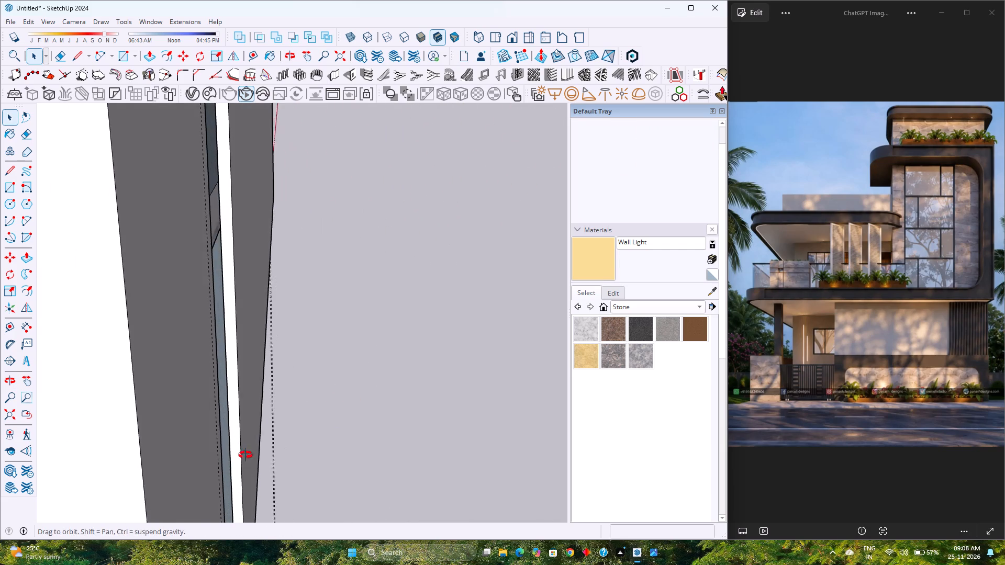
pyautogui.moveTo(245, 455); pyautogui.dragTo(248, 431, button='middle')
pyautogui.middleClick(248, 428)
pyautogui.scroll(-9, 246, 424)
pyautogui.keyDown('shift'); pyautogui.moveTo(249, 455); pyautogui.dragTo(198, 367, button='middle'); pyautogui.keyUp('shift')
pyautogui.keyDown('shift'); pyautogui.middleClick(198, 367); pyautogui.keyUp('shift')
pyautogui.scroll(7, 176, 452)
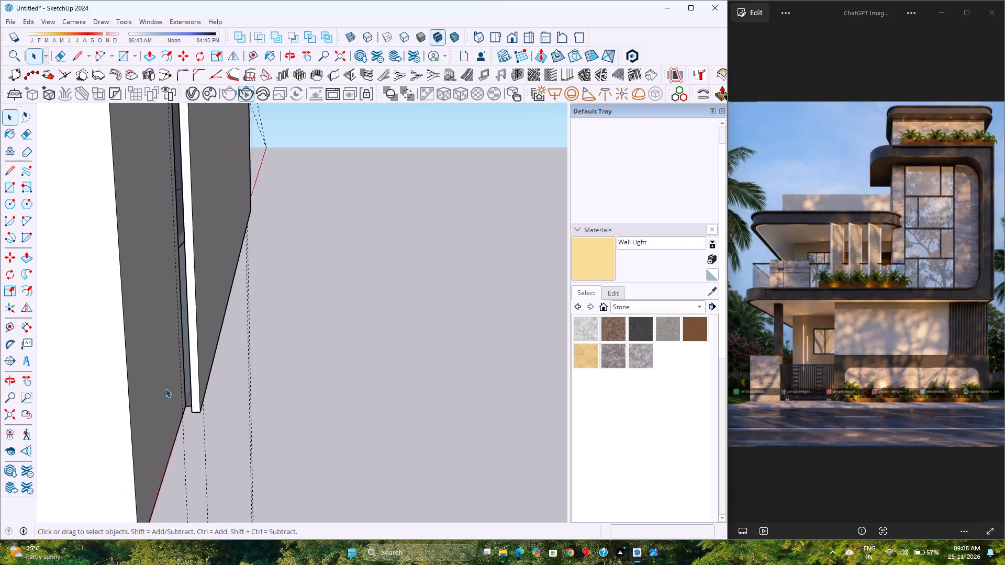
pyautogui.scroll(20, 165, 388)
pyautogui.scroll(10, 165, 388)
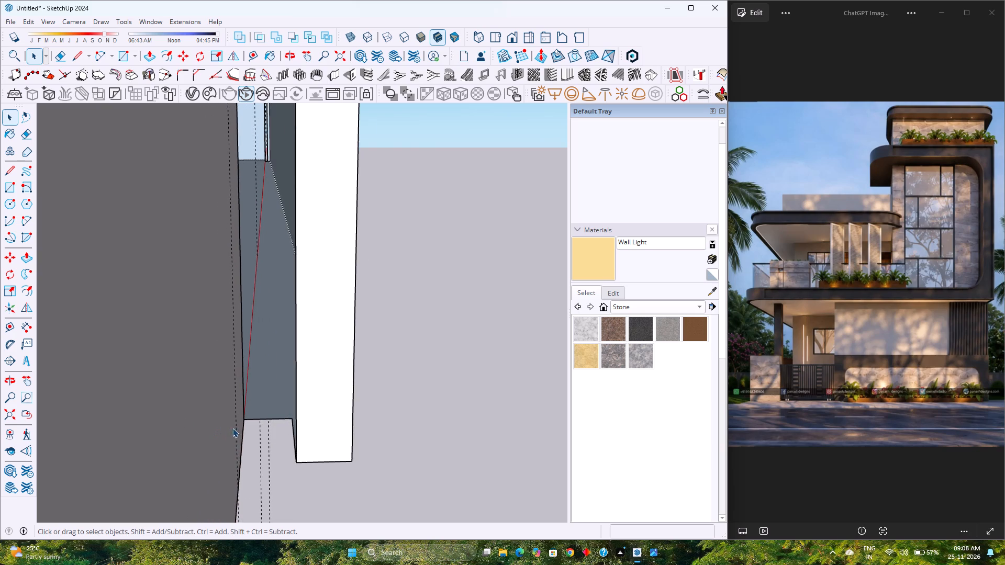
pyautogui.scroll(4, 232, 428)
pyautogui.moveTo(269, 431); pyautogui.dragTo(257, 434, button='middle')
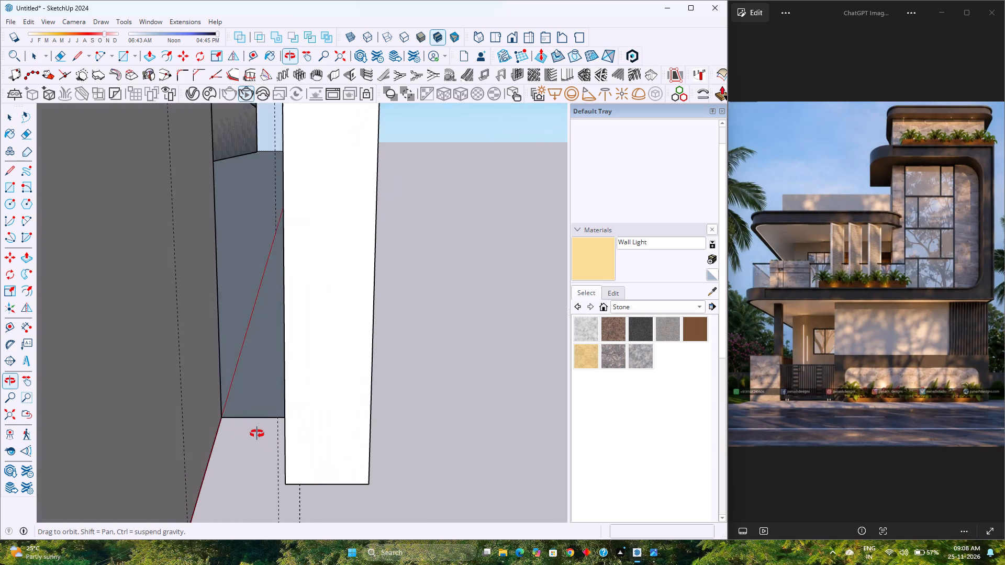
pyautogui.moveTo(257, 434); pyautogui.dragTo(258, 434, button='middle')
pyautogui.scroll(-4, 258, 434)
# Undo the most recent edits, including the erase operations, made while cleaning up the front boundary wall's rounded panel.
pyautogui.hotkey('ctrl', 'z')
pyautogui.hotkey('ctrl', 'z')
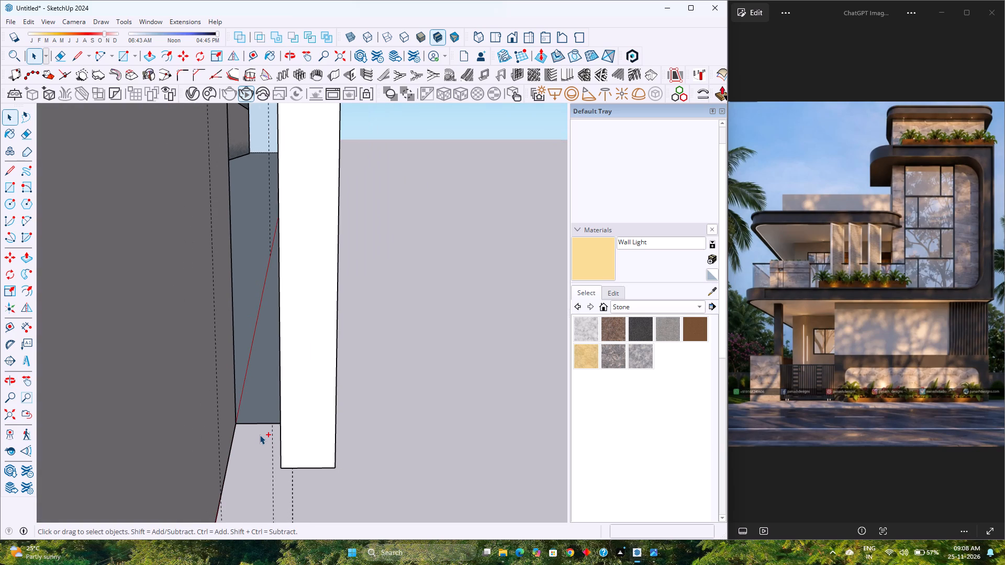
pyautogui.hotkey('ctrl', 'z')
pyautogui.hotkey('ctrl', 'z')
pyautogui.hotkey('ctrl', 'z')
pyautogui.hotkey('ctrl', 'z')
pyautogui.hotkey('ctrl', 'z')
pyautogui.hotkey('ctrl', 'z')
# Inspect the rounded panel opening in the front boundary wall, checking its bottom edge and both lower corners.
pyautogui.moveTo(280, 437); pyautogui.dragTo(189, 440, button='middle')
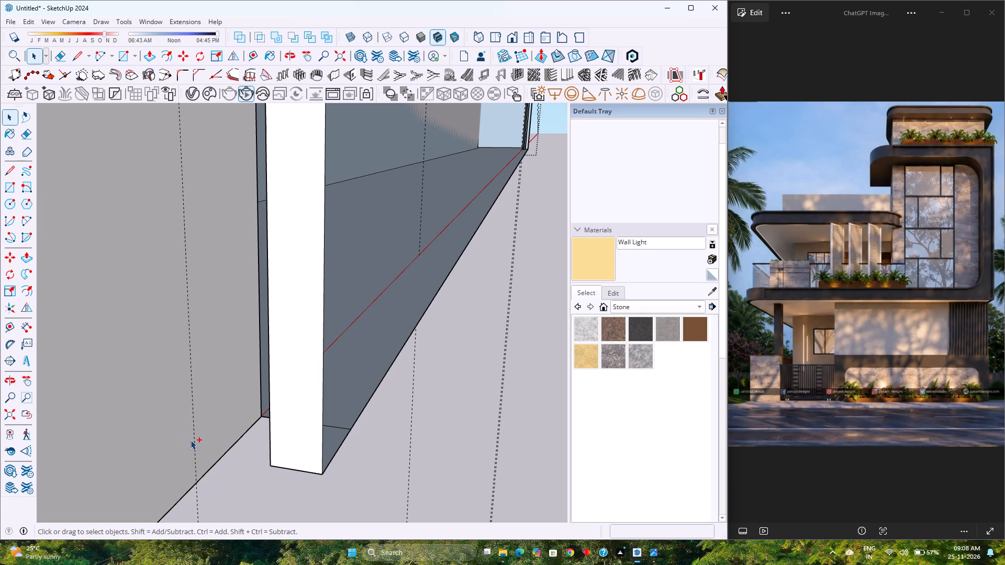
pyautogui.scroll(-4, 255, 441)
pyautogui.moveTo(256, 443); pyautogui.dragTo(263, 447, button='middle')
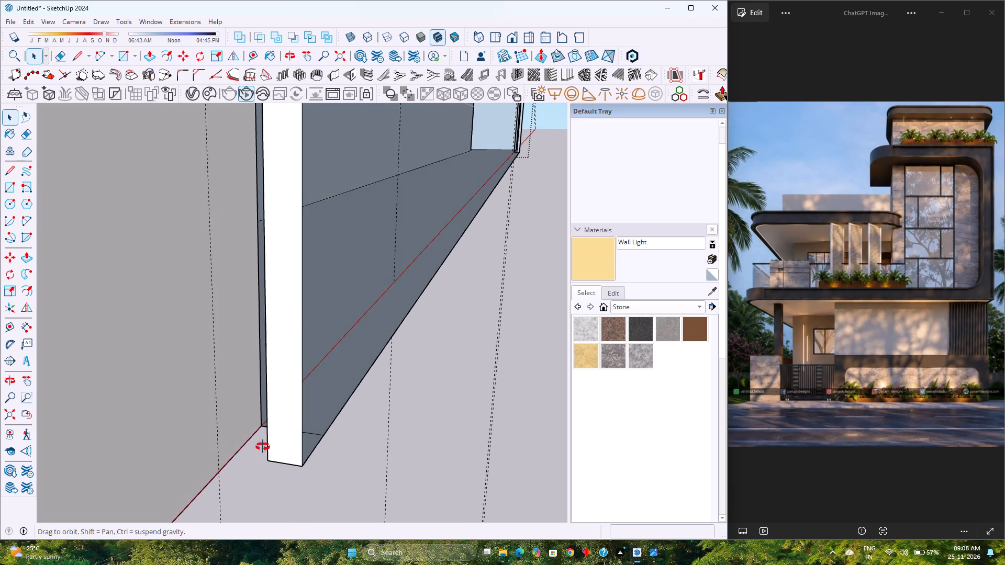
pyautogui.moveTo(263, 447); pyautogui.dragTo(142, 478, button='middle')
pyautogui.scroll(-1, 142, 478)
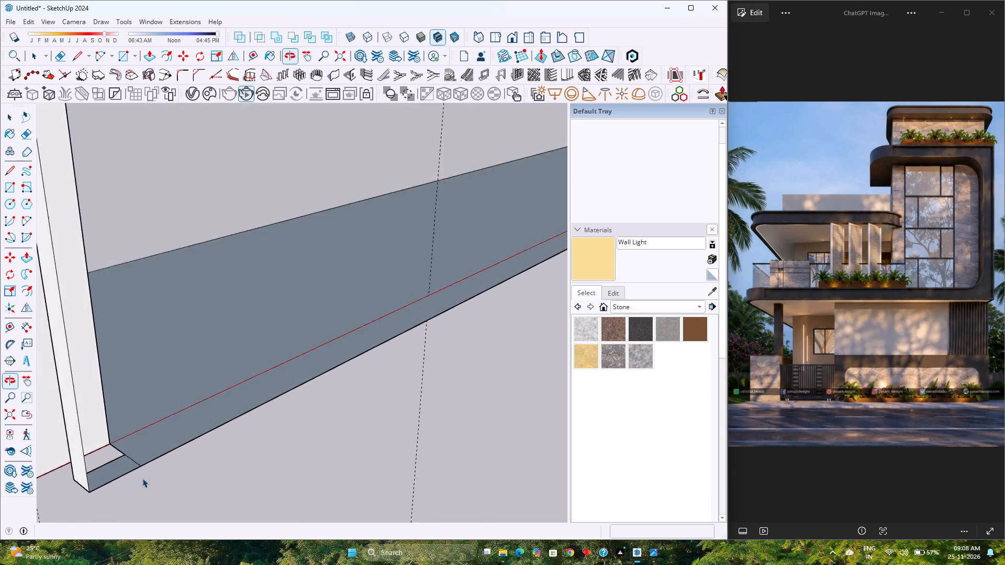
pyautogui.scroll(-12, 142, 478)
pyautogui.scroll(1, 143, 471)
pyautogui.scroll(-2, 144, 470)
pyautogui.scroll(1, 144, 470)
pyautogui.scroll(-5, 144, 470)
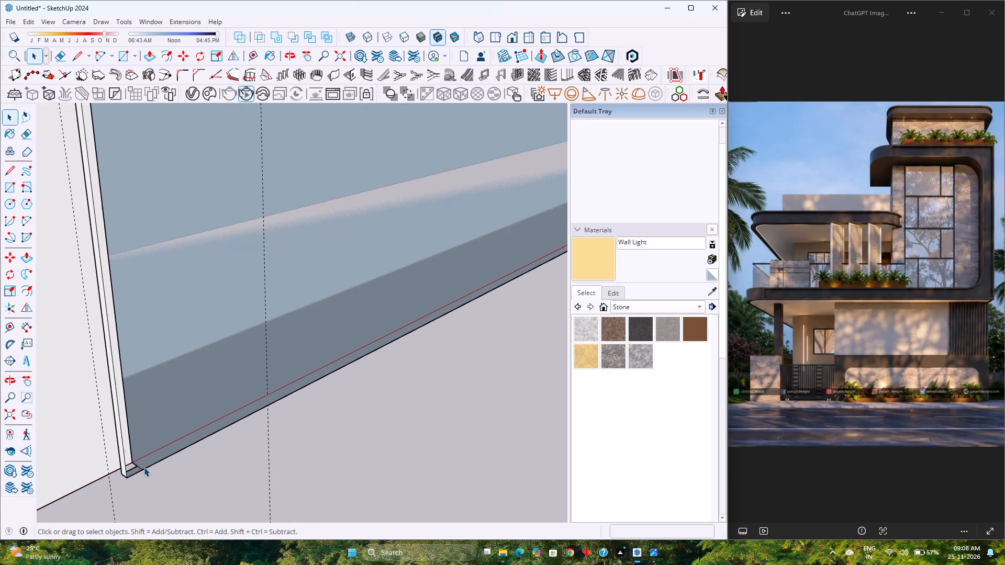
pyautogui.scroll(-15, 144, 467)
pyautogui.scroll(7, 475, 324)
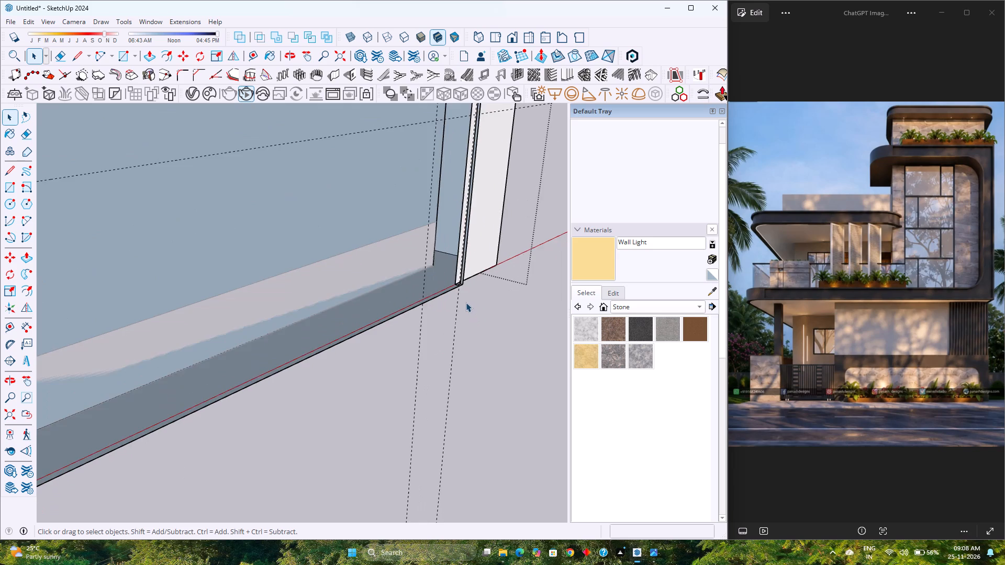
pyautogui.scroll(16, 461, 268)
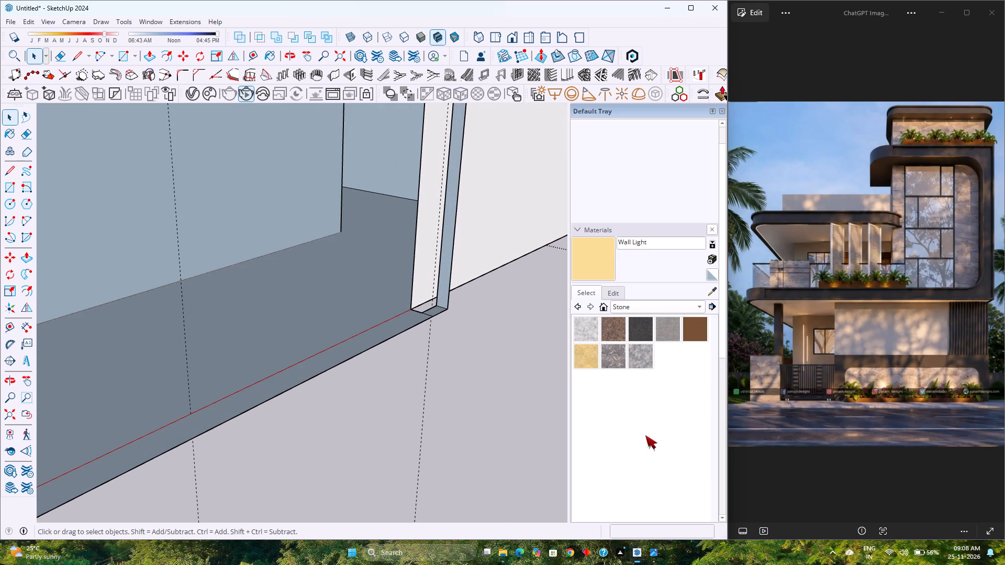
pyautogui.scroll(-17, 473, 409)
pyautogui.scroll(-4, 329, 353)
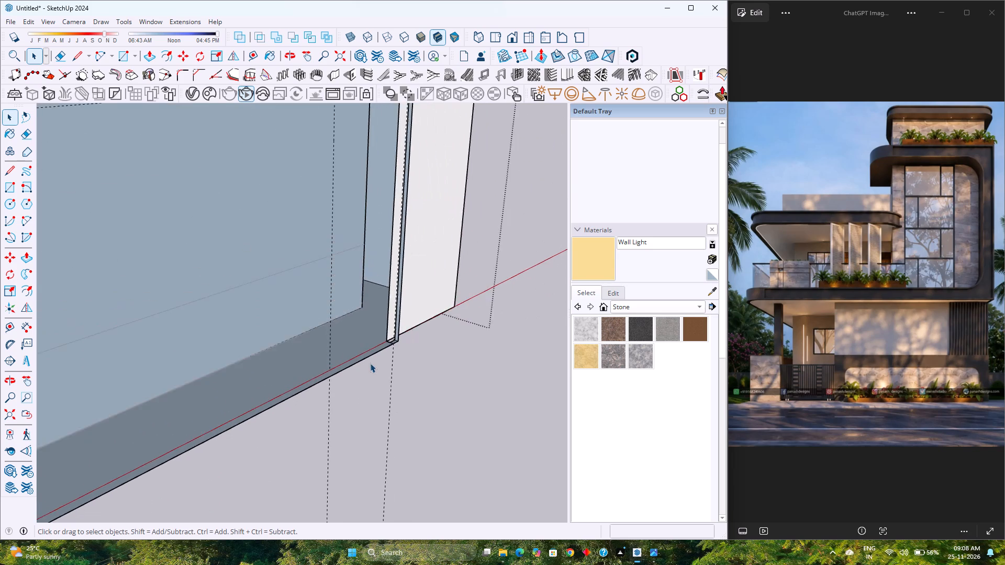
pyautogui.scroll(-16, 370, 363)
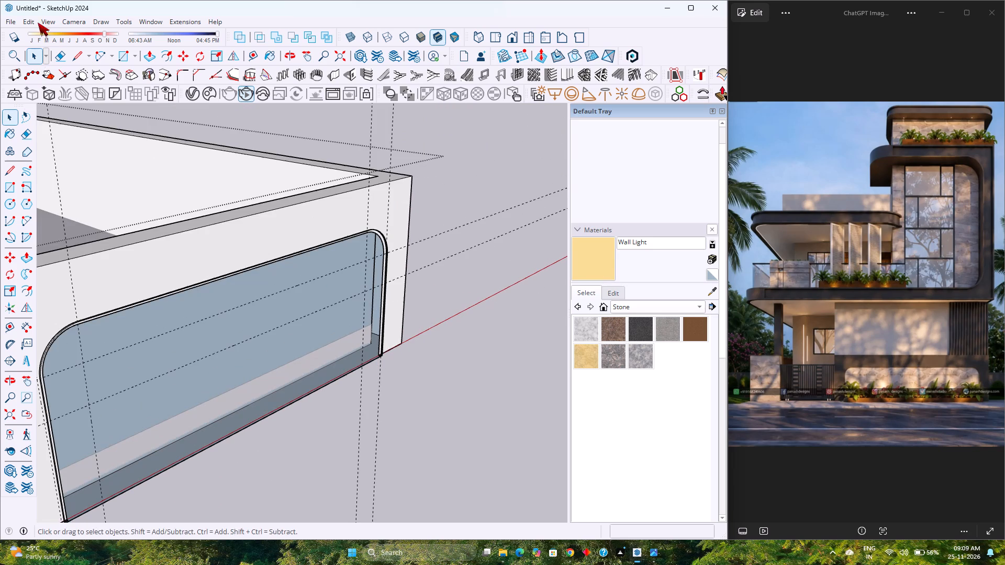
# Unhide all hidden geometry in the model.
pyautogui.click(23, 25)
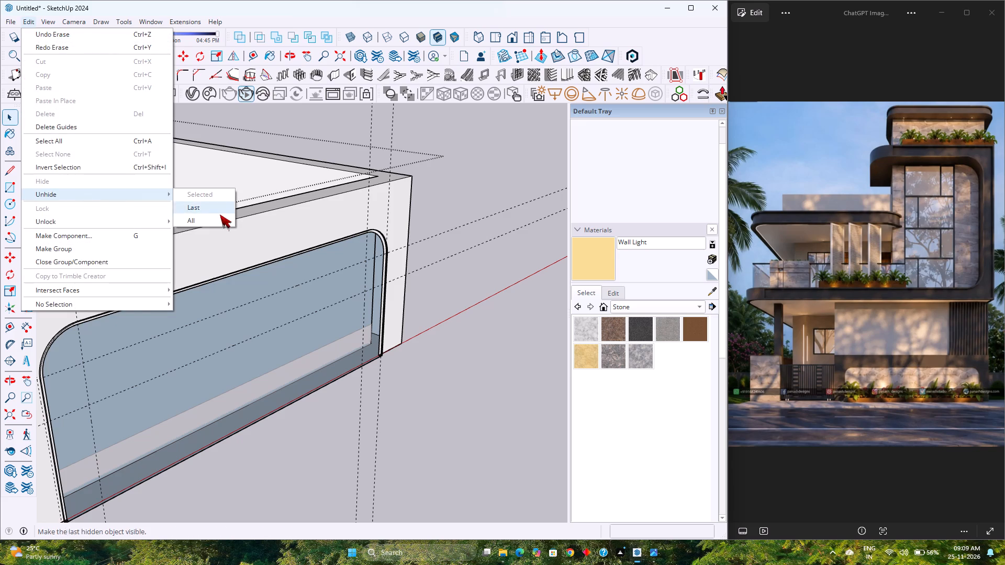
pyautogui.click(218, 221)
# Examine the gap between the rounded panel and the front boundary wall at the panel's lower corner near the gate opening.
pyautogui.scroll(-4, 351, 325)
pyautogui.scroll(4, 223, 381)
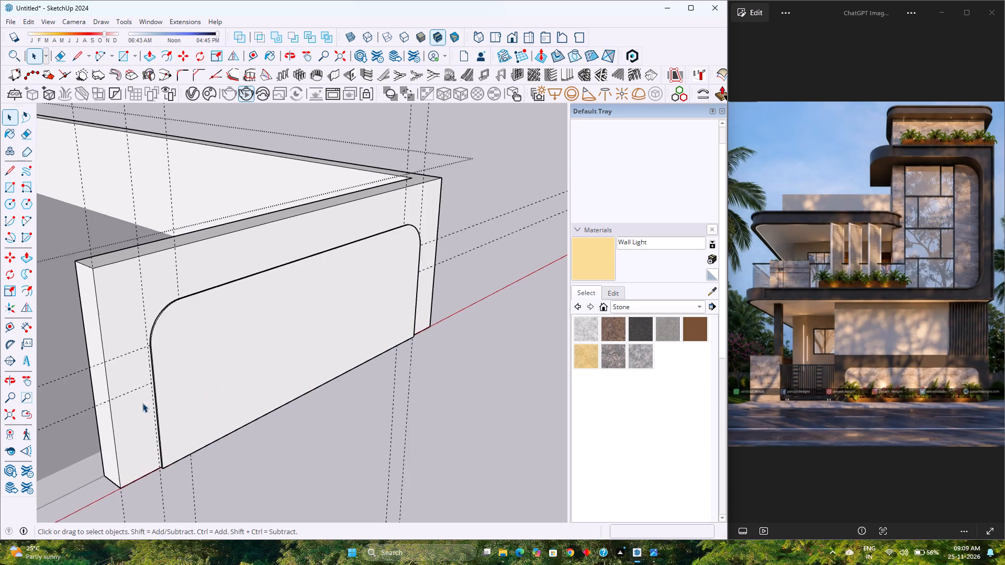
pyautogui.scroll(1, 142, 403)
pyautogui.moveTo(142, 403); pyautogui.dragTo(280, 368, button='middle')
pyautogui.scroll(13, 364, 458)
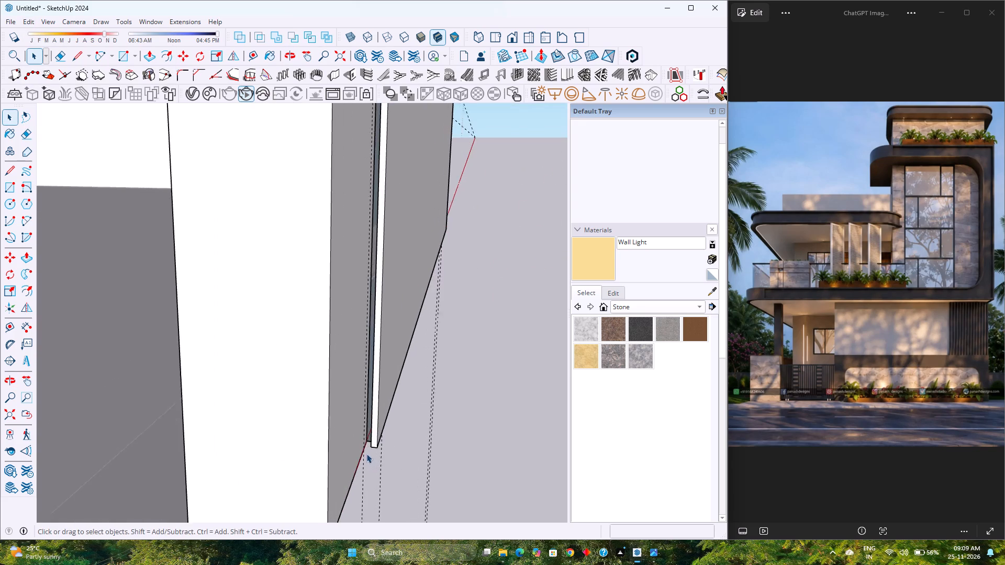
pyautogui.scroll(13, 366, 454)
pyautogui.scroll(-1, 361, 431)
pyautogui.scroll(6, 361, 431)
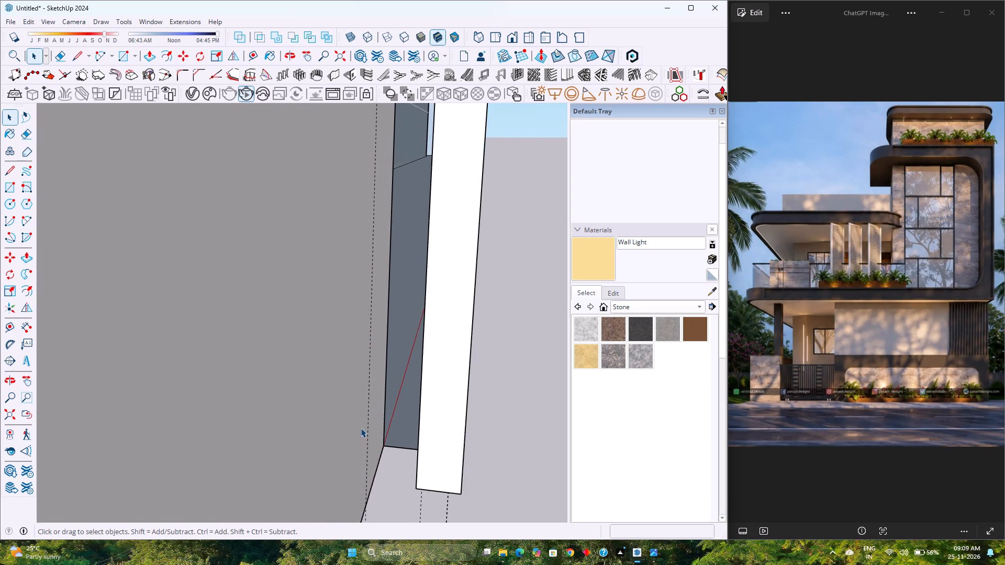
pyautogui.scroll(8, 361, 428)
pyautogui.scroll(3, 393, 469)
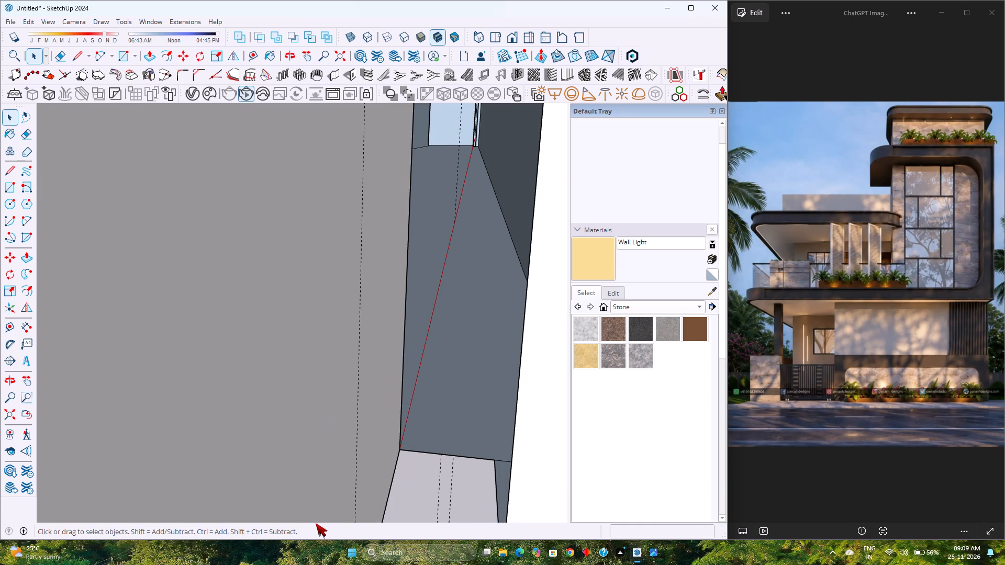
pyautogui.scroll(-4, 312, 340)
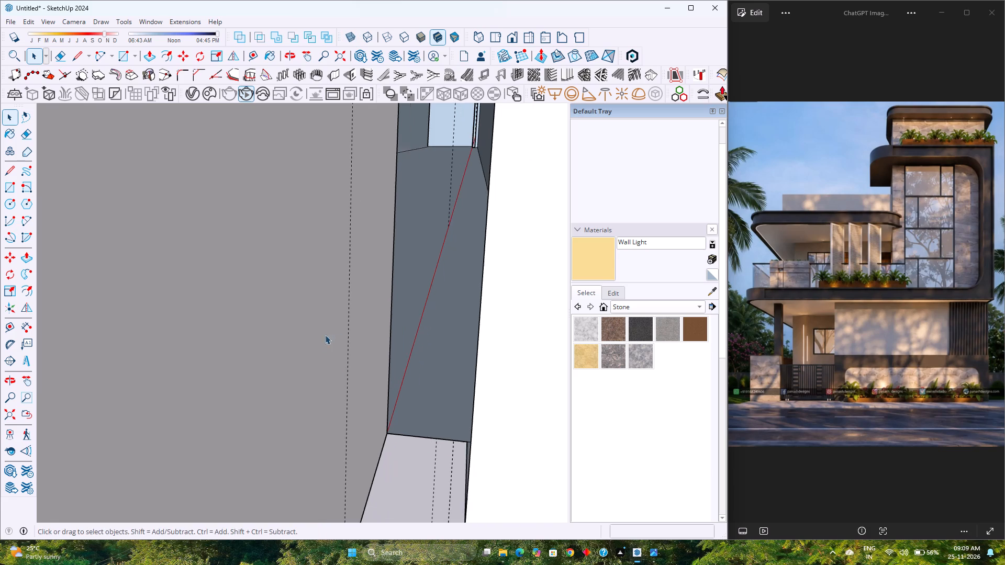
pyautogui.scroll(-16, 325, 335)
pyautogui.scroll(4, 328, 331)
pyautogui.scroll(-4, 328, 331)
pyautogui.scroll(4, 328, 331)
pyautogui.scroll(-5, 328, 331)
pyautogui.scroll(1, 328, 331)
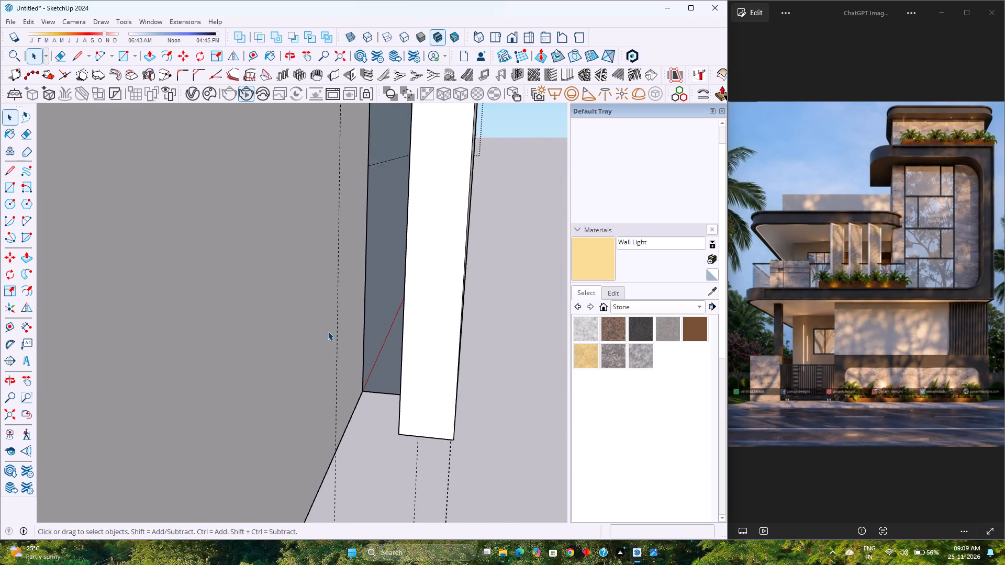
pyautogui.scroll(-9, 328, 331)
pyautogui.moveTo(334, 331); pyautogui.dragTo(356, 333, button='middle')
pyautogui.middleClick(356, 333)
pyautogui.scroll(-4, 359, 333)
pyautogui.moveTo(332, 331); pyautogui.dragTo(374, 336, button='middle')
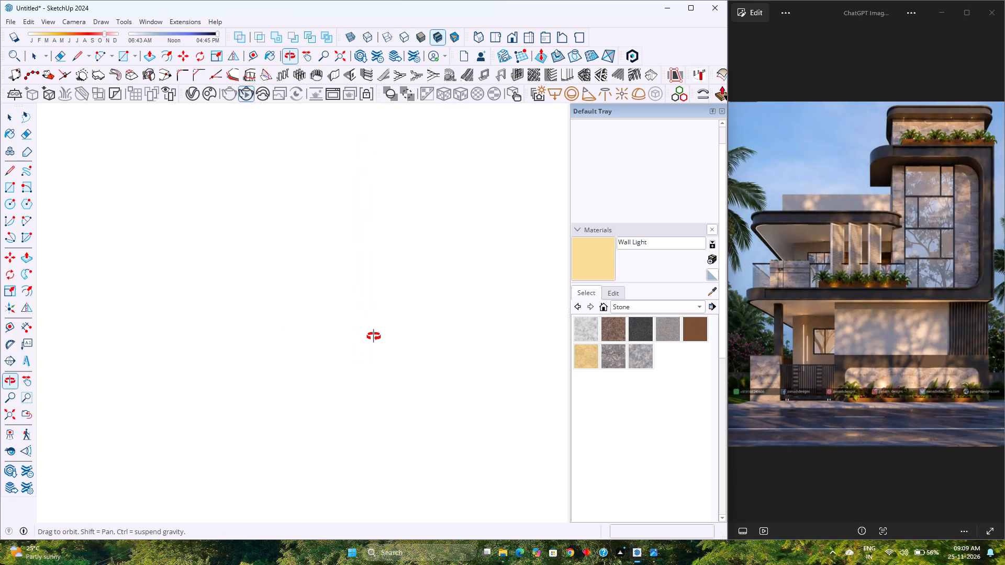
pyautogui.moveTo(374, 336); pyautogui.dragTo(203, 331, button='middle')
pyautogui.scroll(13, 337, 351)
pyautogui.moveTo(338, 353); pyautogui.dragTo(320, 353, button='middle')
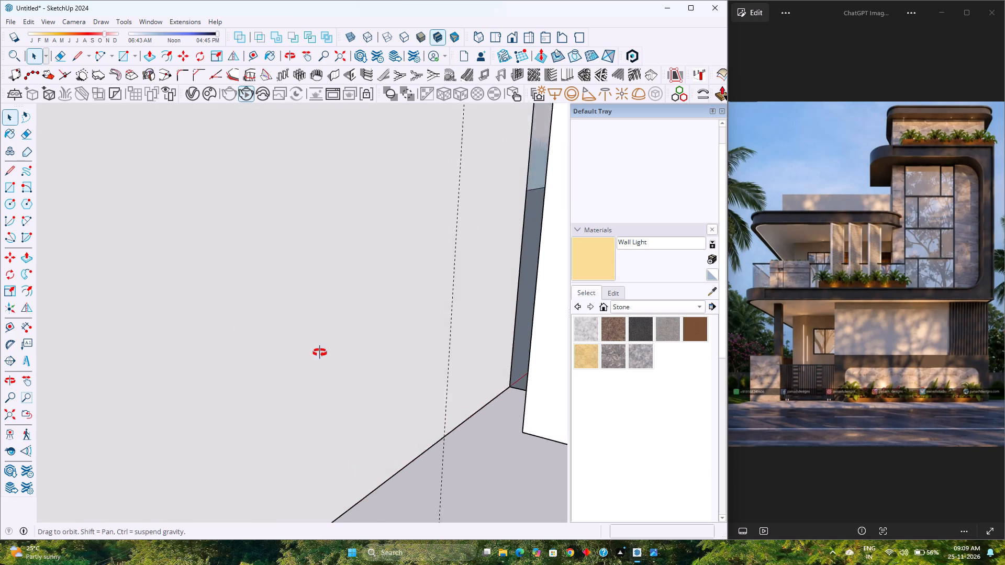
pyautogui.moveTo(320, 353); pyautogui.dragTo(312, 353, button='middle')
pyautogui.middleClick(312, 353)
pyautogui.scroll(-10, 312, 353)
pyautogui.moveTo(317, 349); pyautogui.dragTo(451, 401, button='middle')
pyautogui.middleClick(451, 401)
pyautogui.scroll(11, 367, 324)
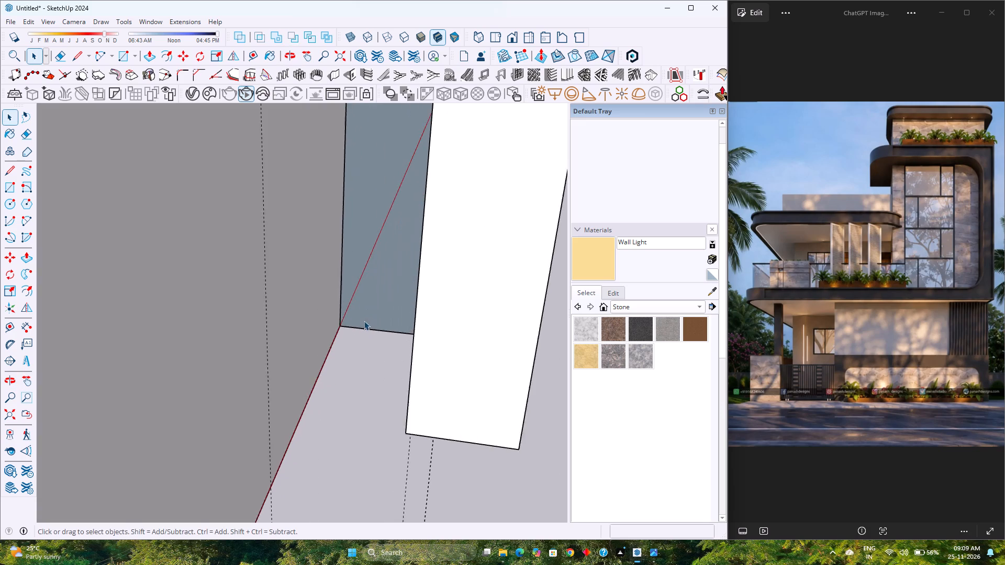
pyautogui.scroll(4, 364, 321)
pyautogui.moveTo(374, 330); pyautogui.dragTo(390, 345, button='middle')
pyautogui.scroll(-4, 390, 345)
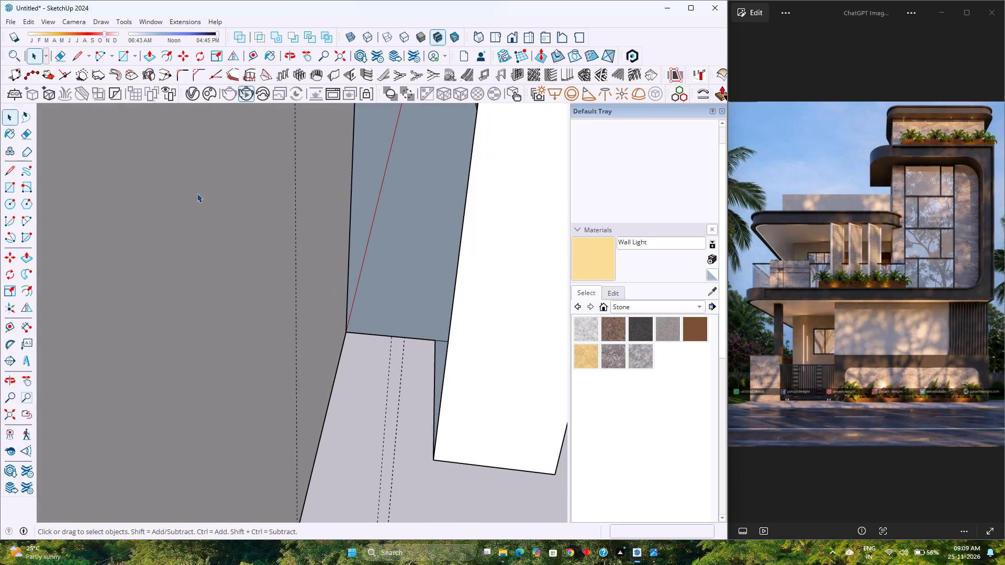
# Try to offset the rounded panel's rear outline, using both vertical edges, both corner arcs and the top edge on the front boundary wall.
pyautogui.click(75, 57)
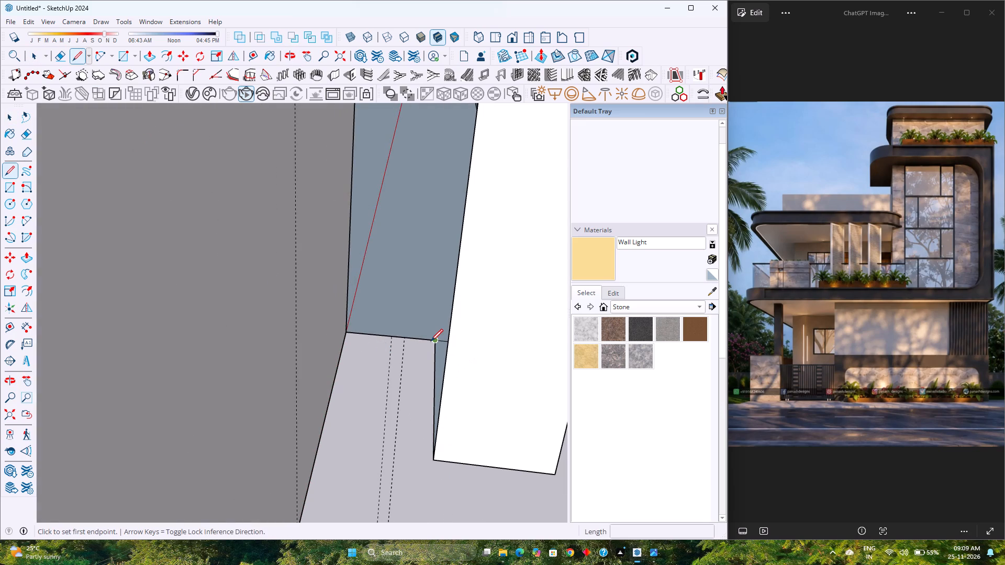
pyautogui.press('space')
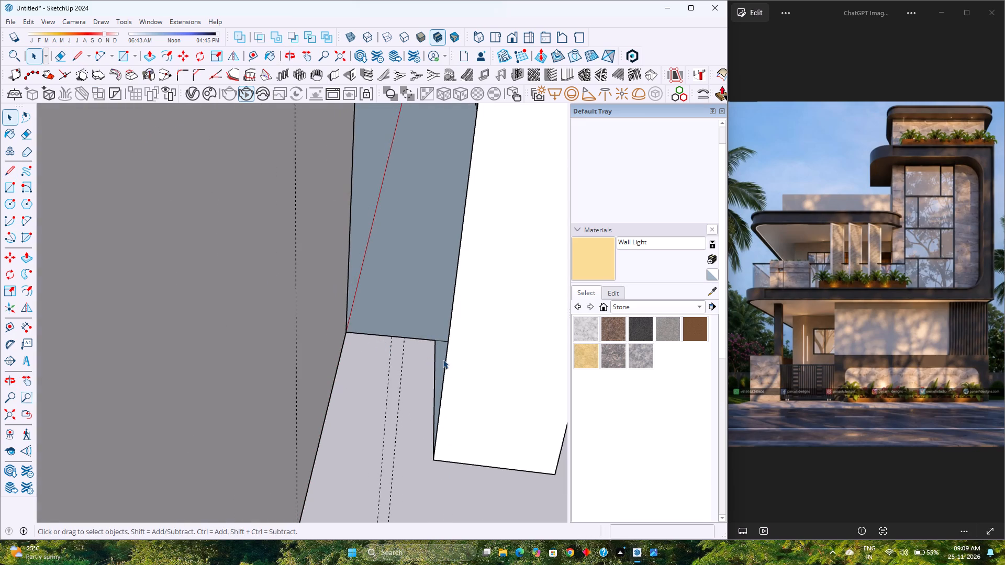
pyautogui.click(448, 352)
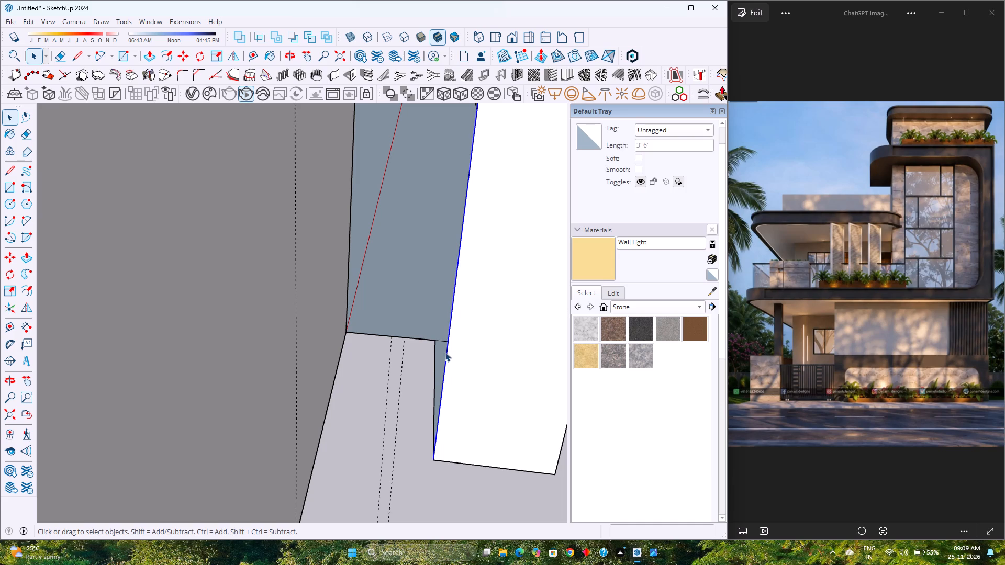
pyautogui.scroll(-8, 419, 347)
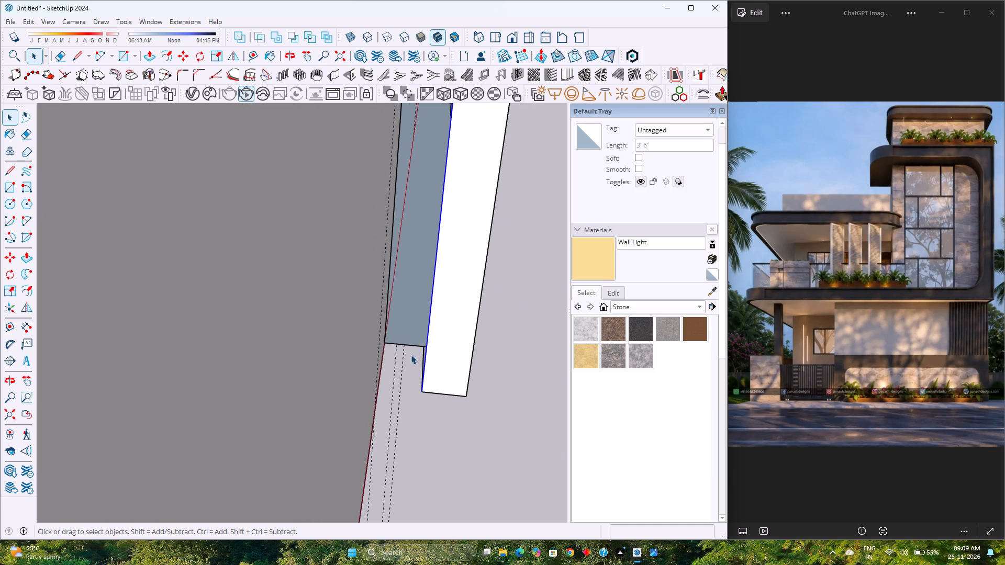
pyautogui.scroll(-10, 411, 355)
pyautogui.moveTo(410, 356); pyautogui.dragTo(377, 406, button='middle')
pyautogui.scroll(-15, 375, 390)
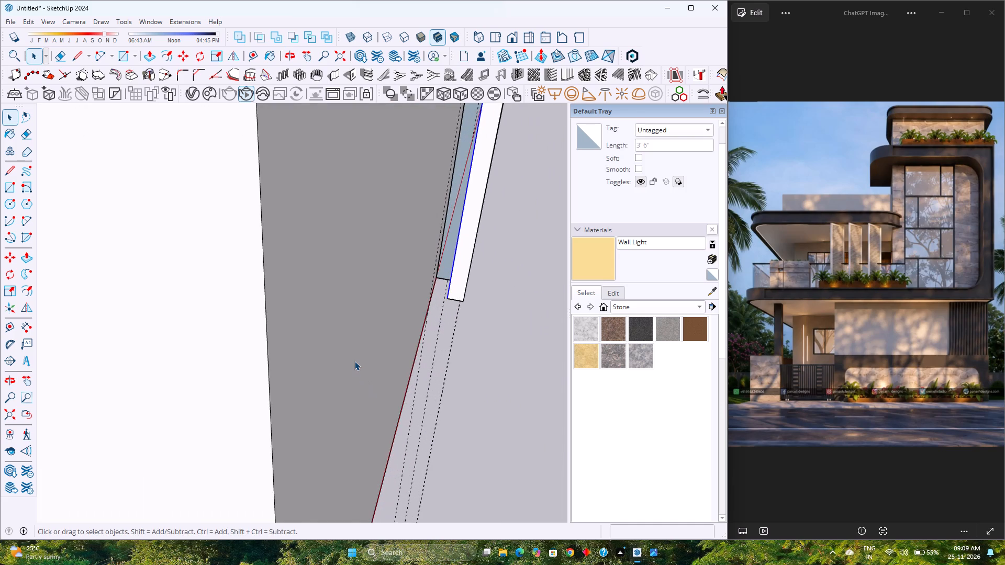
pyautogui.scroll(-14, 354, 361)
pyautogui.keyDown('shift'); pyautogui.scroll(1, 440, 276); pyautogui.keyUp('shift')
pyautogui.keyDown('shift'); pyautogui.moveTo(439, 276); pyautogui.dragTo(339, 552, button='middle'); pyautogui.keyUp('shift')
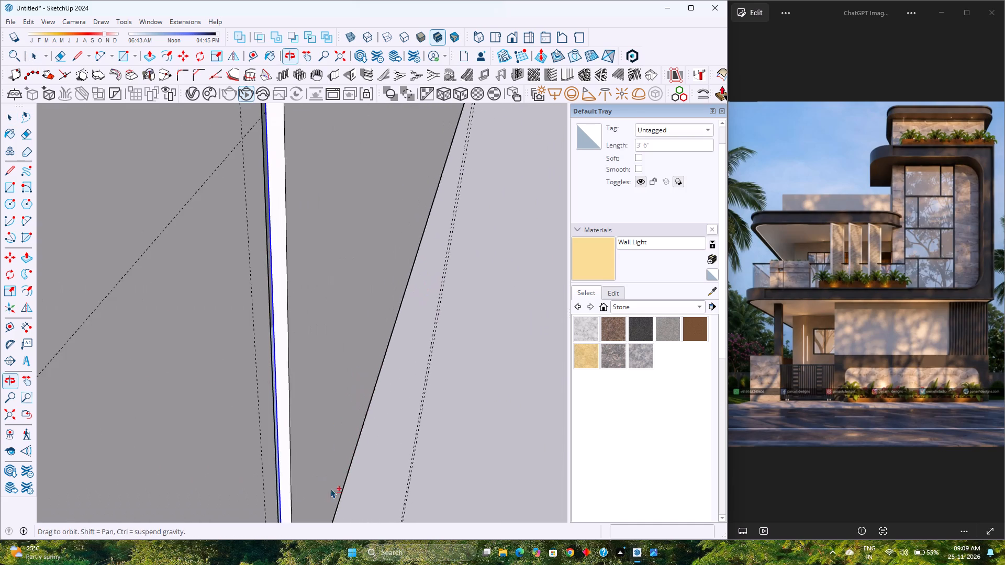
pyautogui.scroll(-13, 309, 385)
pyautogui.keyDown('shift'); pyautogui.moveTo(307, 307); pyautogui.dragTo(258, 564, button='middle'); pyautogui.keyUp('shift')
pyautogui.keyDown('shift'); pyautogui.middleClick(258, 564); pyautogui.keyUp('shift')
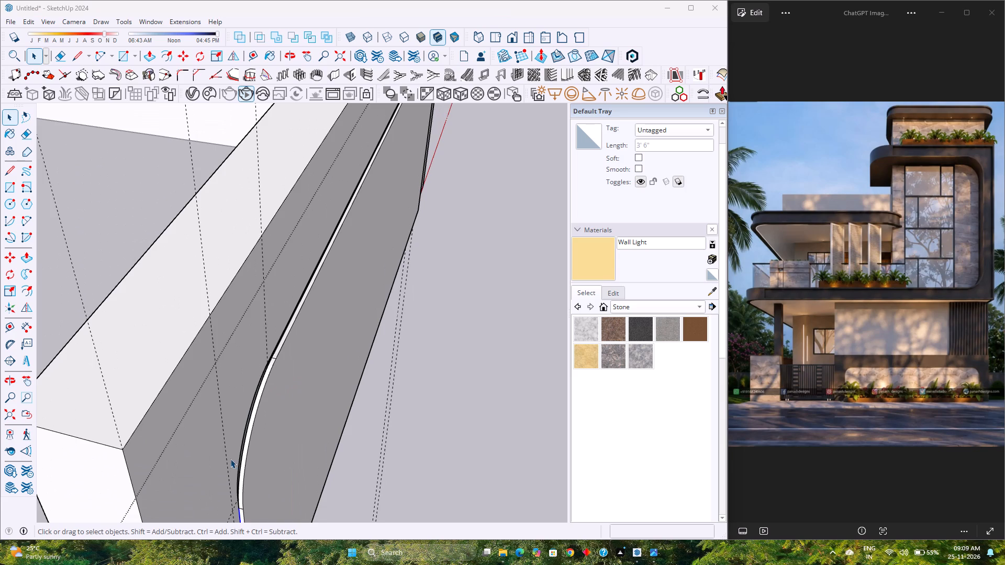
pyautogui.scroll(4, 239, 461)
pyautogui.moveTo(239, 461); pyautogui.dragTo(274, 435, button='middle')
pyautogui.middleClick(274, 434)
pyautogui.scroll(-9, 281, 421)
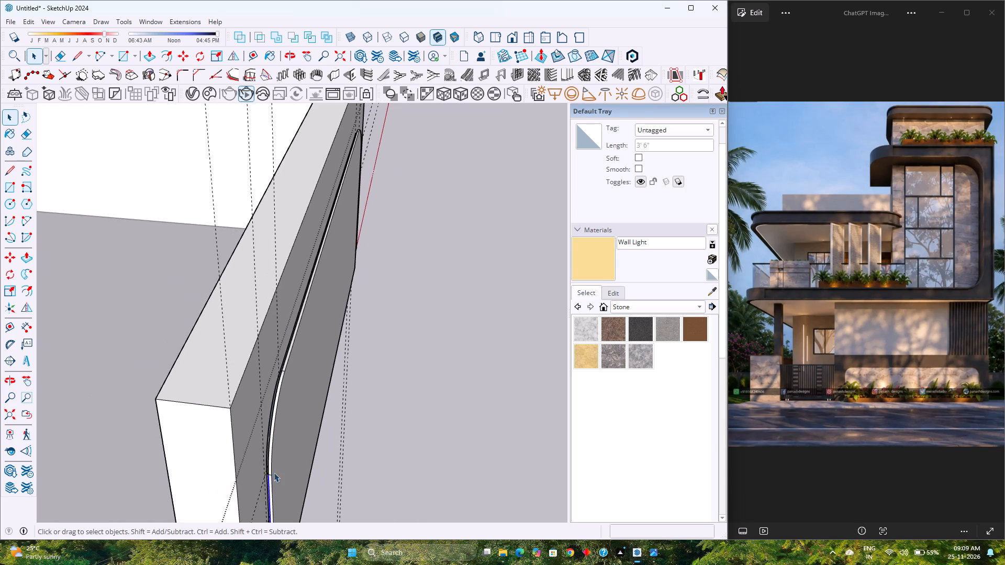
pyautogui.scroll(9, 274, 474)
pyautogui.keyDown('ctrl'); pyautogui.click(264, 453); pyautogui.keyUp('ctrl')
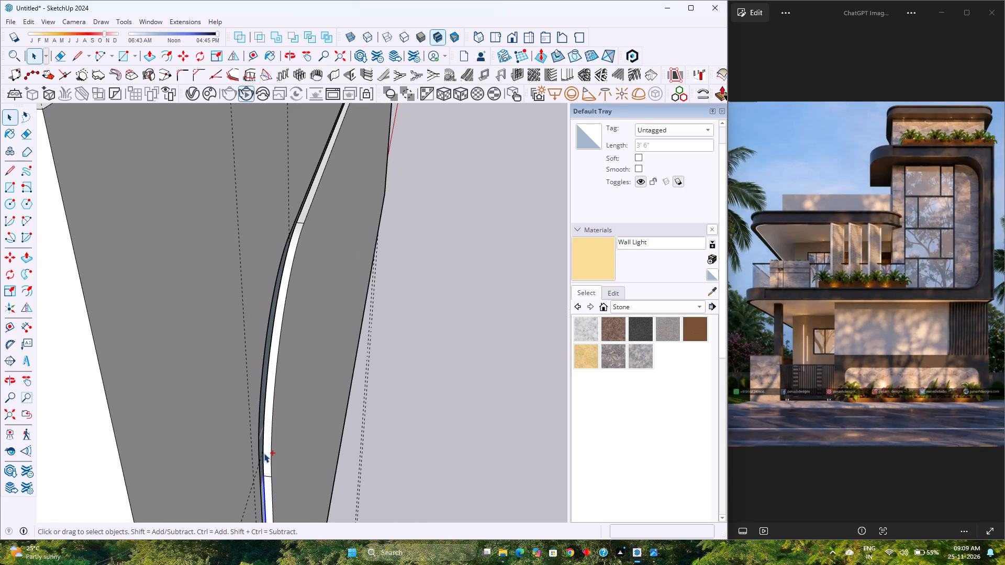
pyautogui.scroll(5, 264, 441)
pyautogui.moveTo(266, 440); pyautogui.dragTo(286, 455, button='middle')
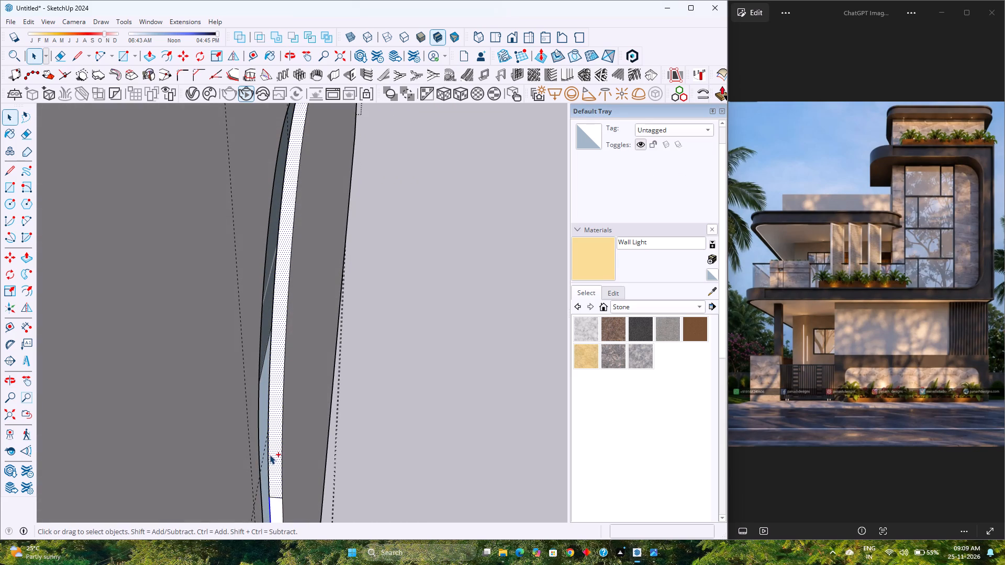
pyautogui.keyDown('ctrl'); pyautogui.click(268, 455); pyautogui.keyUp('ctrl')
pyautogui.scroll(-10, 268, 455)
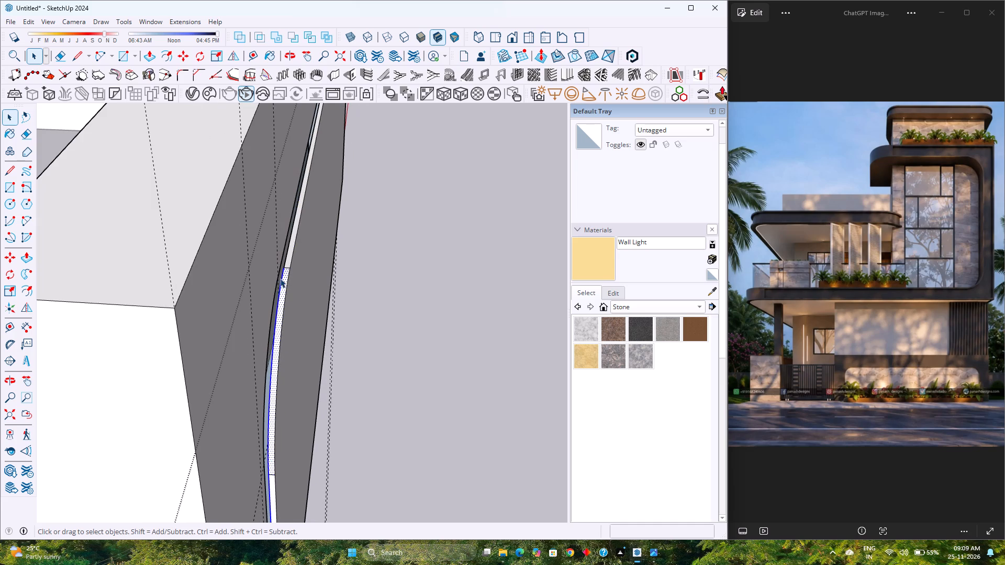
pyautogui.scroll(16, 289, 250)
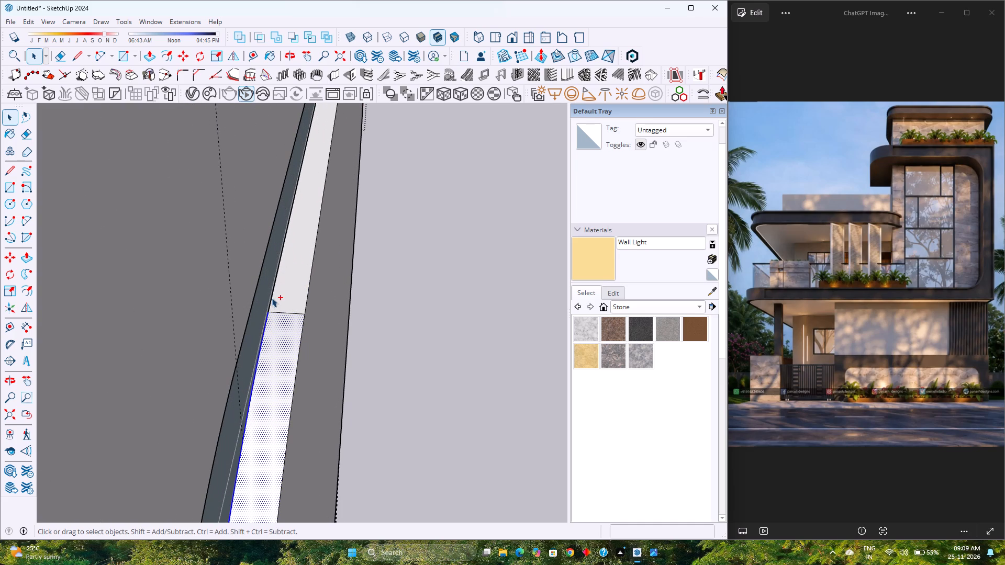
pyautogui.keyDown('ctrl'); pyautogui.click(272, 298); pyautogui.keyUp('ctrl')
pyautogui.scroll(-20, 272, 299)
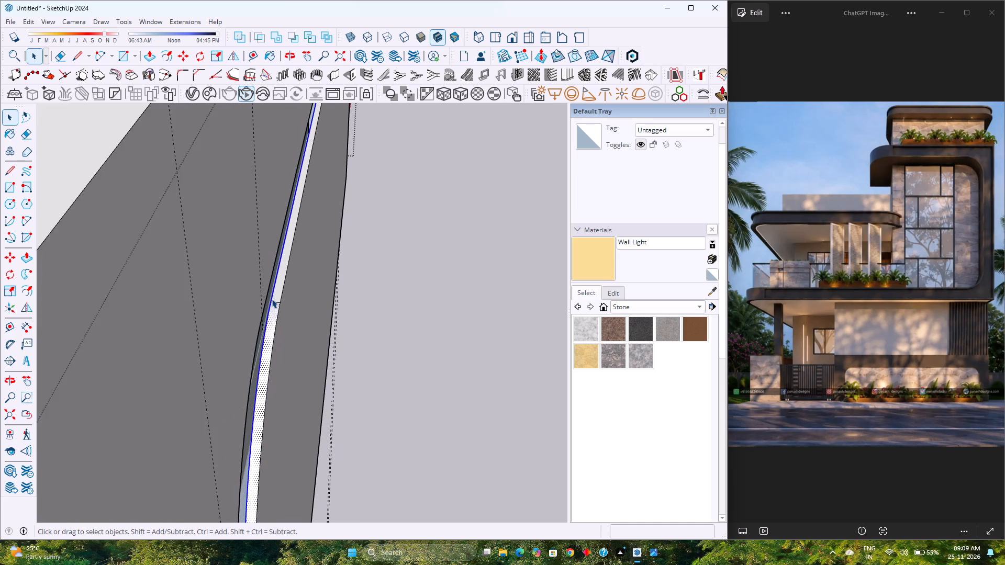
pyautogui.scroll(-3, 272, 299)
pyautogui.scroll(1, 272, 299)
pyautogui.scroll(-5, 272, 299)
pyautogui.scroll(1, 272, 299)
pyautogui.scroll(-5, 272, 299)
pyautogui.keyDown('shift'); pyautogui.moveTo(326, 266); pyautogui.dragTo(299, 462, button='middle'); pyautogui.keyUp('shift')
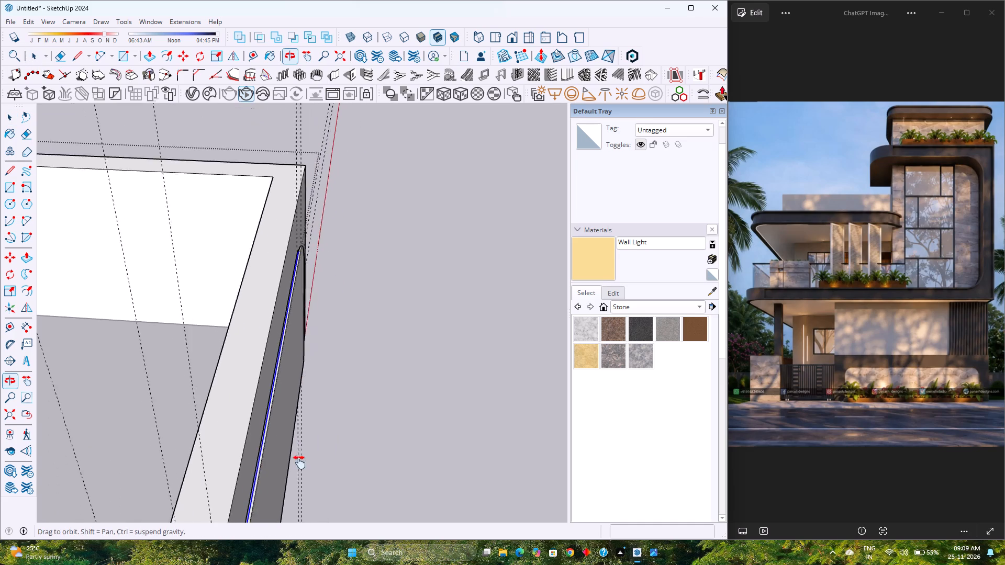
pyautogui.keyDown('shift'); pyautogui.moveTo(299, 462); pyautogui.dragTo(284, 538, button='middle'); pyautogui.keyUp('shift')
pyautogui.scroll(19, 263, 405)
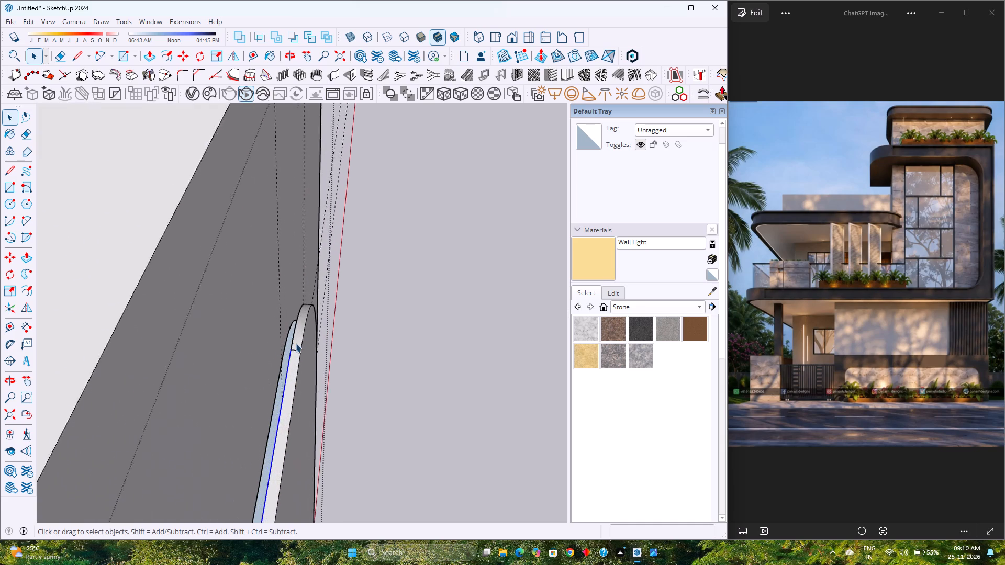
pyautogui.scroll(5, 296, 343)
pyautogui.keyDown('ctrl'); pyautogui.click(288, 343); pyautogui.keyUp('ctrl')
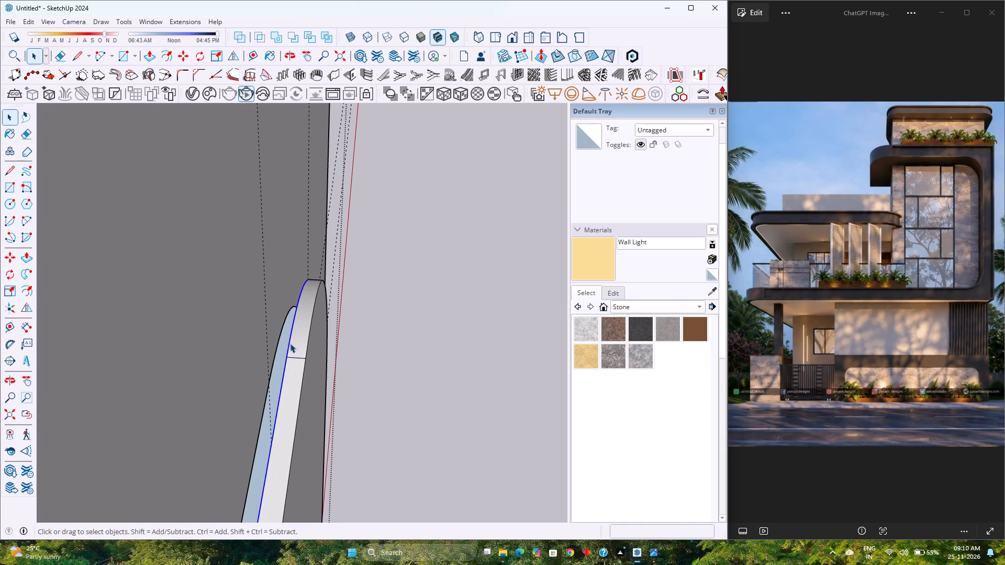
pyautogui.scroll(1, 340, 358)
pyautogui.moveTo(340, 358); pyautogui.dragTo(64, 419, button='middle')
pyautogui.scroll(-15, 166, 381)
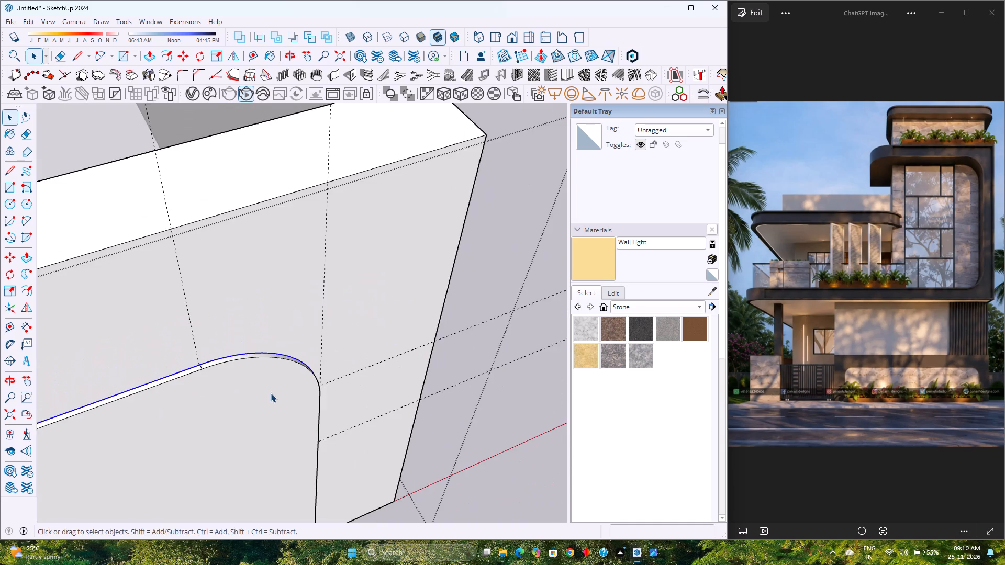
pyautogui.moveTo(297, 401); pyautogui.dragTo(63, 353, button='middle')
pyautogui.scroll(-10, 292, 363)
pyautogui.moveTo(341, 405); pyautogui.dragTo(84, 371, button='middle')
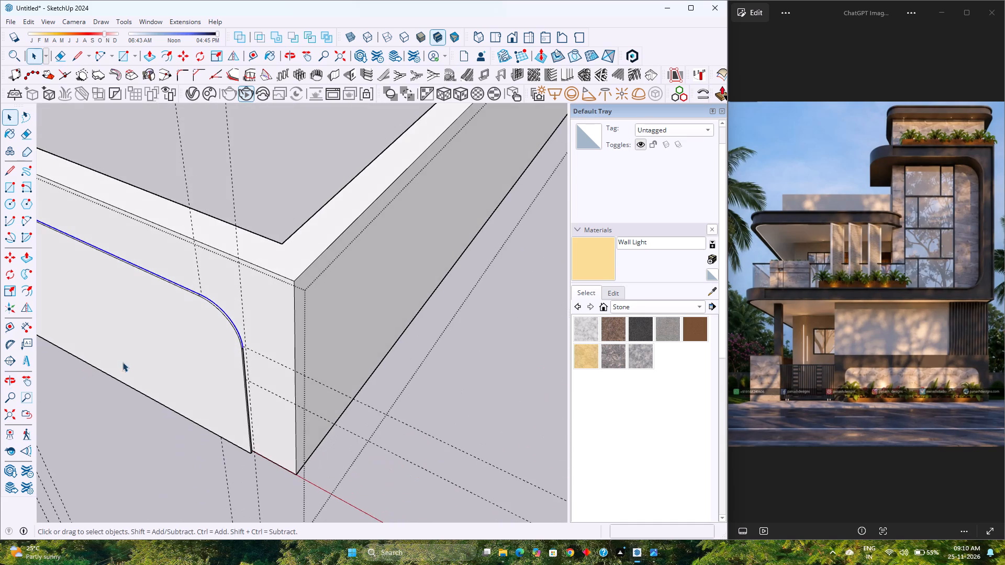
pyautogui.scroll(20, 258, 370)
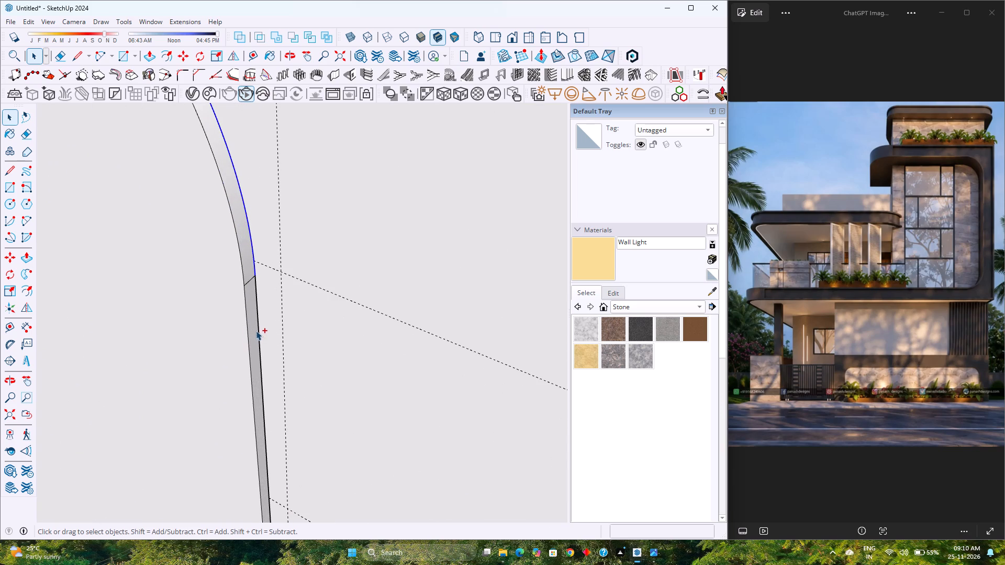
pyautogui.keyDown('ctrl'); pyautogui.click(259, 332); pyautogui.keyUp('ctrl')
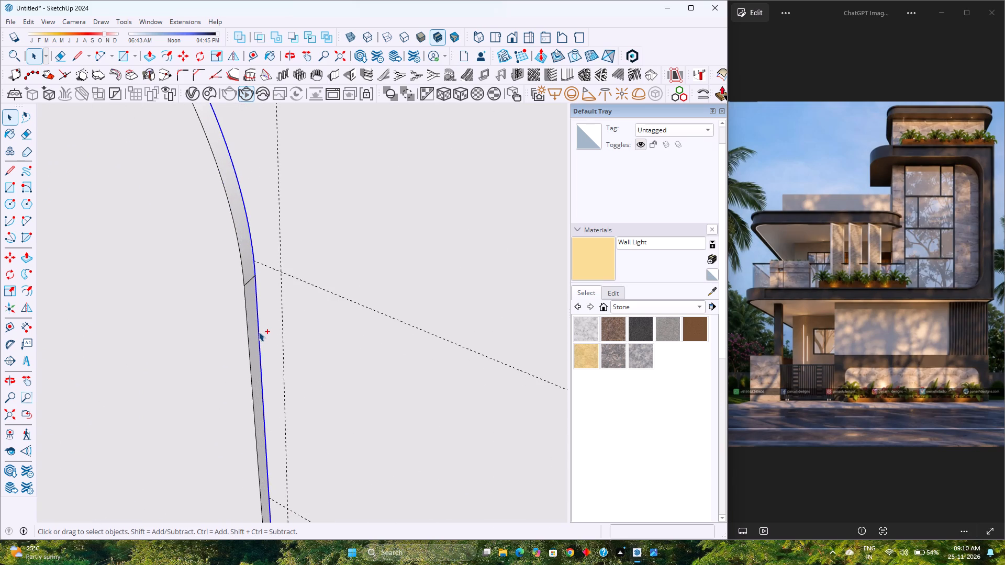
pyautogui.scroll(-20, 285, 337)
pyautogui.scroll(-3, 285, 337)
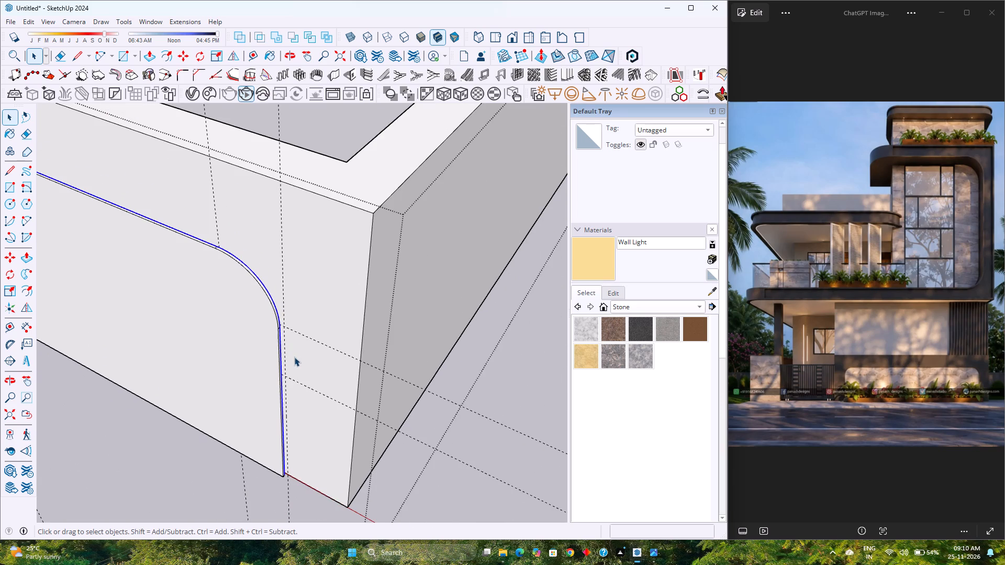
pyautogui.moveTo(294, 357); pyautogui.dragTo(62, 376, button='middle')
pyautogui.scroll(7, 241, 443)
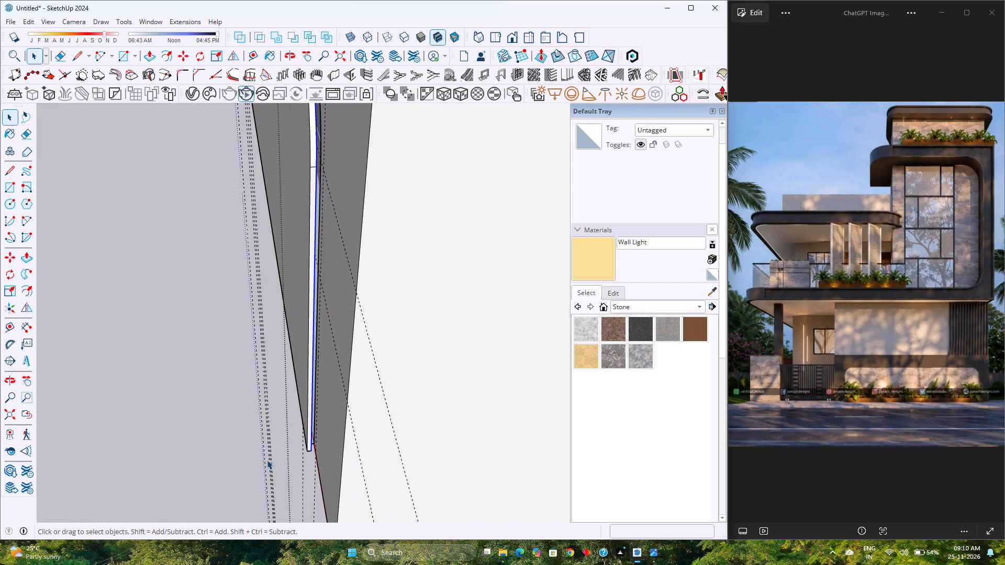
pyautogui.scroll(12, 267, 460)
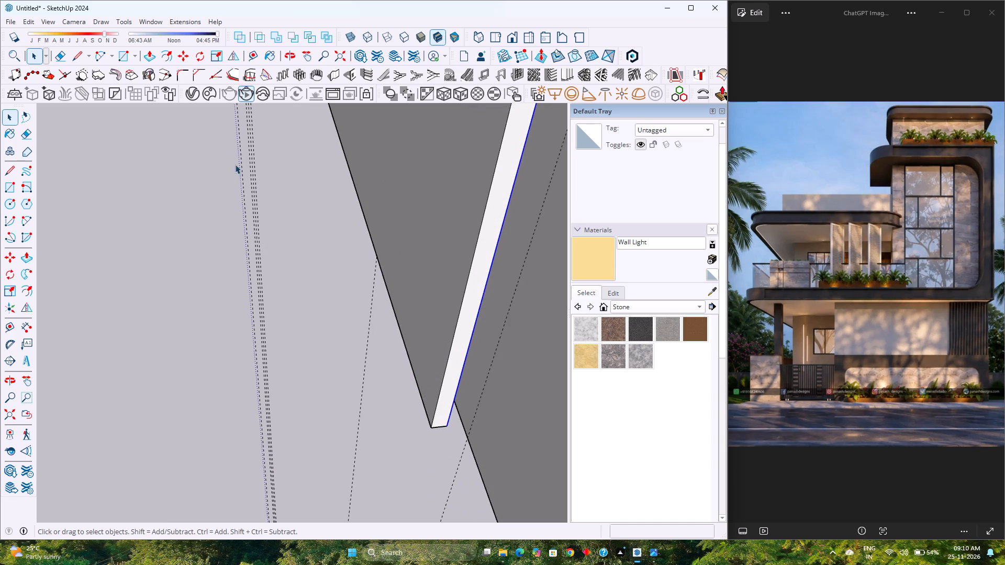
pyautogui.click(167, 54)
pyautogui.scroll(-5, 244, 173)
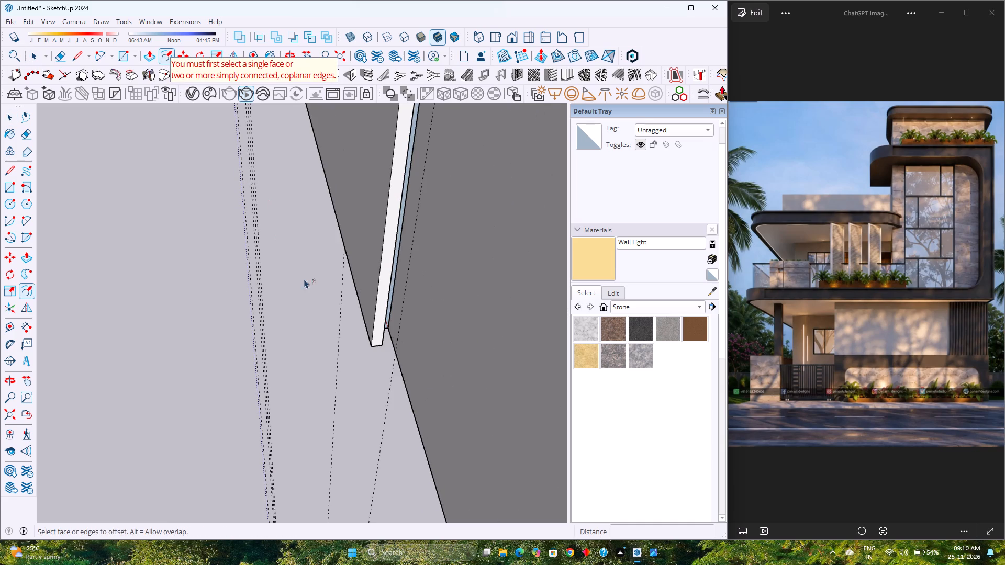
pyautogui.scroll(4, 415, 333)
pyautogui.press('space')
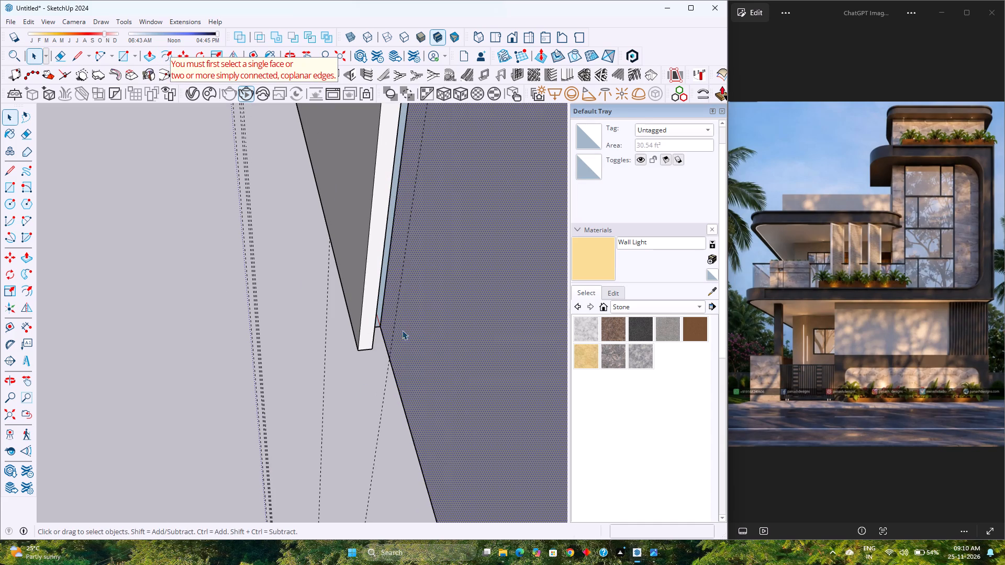
# Clear the rounded panel's large front face from the front boundary wall to expose the opening behind it.
pyautogui.scroll(18, 376, 323)
pyautogui.moveTo(385, 335); pyautogui.dragTo(259, 345, button='middle')
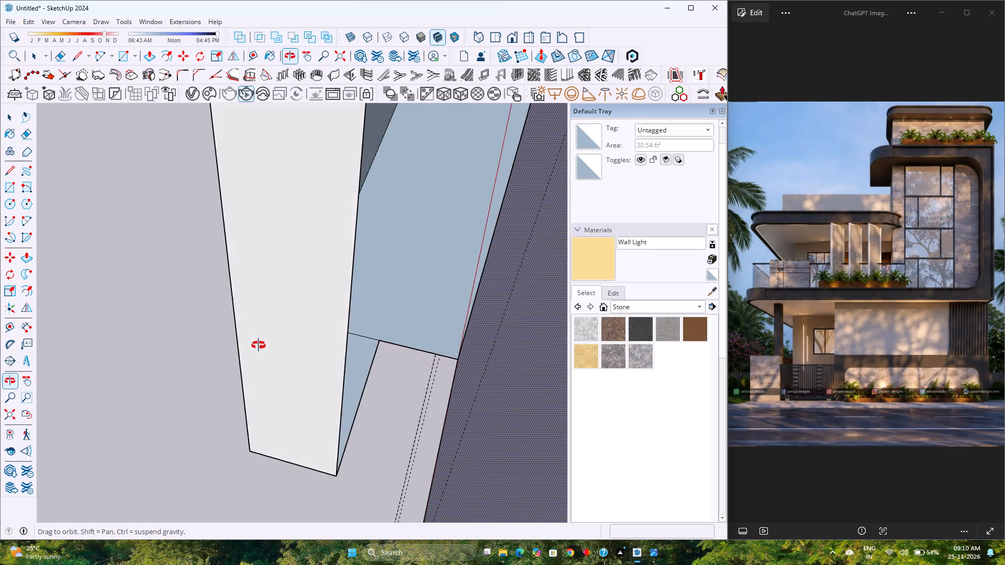
pyautogui.moveTo(259, 345); pyautogui.dragTo(236, 351, button='middle')
pyautogui.scroll(-2, 329, 345)
pyautogui.moveTo(329, 345); pyautogui.dragTo(454, 346, button='middle')
pyautogui.middleClick(460, 346)
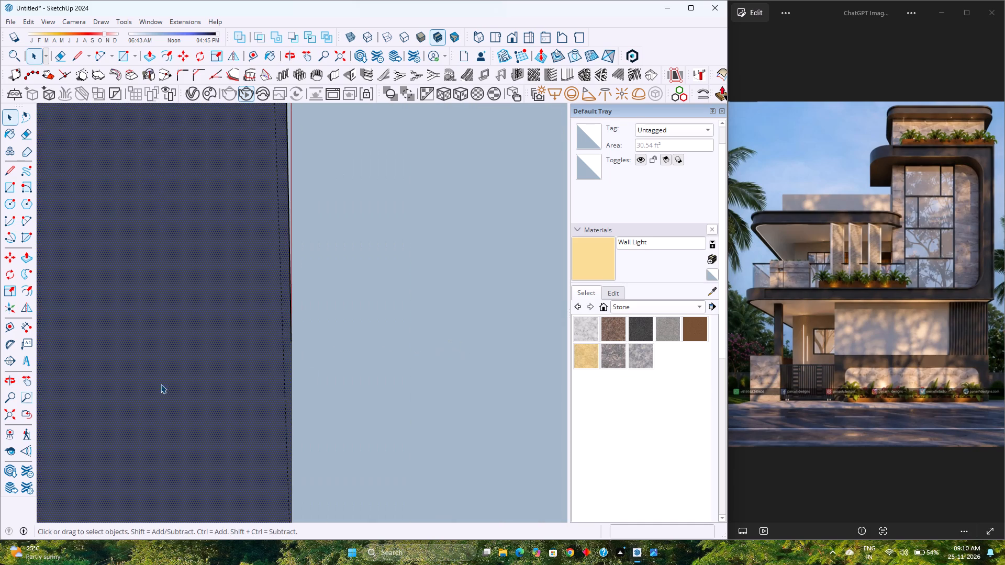
pyautogui.click(7, 413)
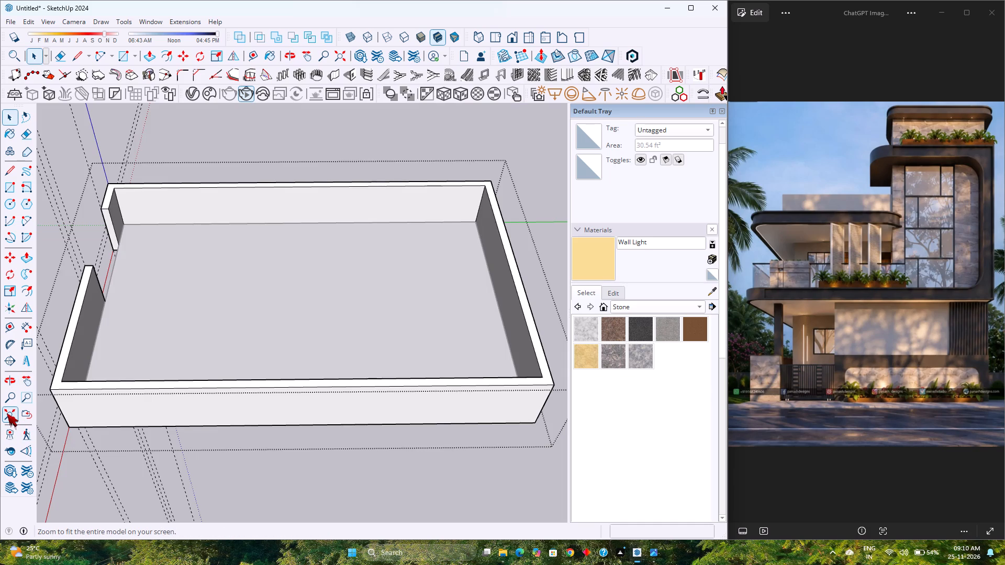
pyautogui.scroll(-5, 83, 398)
pyautogui.moveTo(165, 406); pyautogui.dragTo(0, 390, button='middle')
pyautogui.middleClick(0, 390)
pyautogui.moveTo(221, 400); pyautogui.dragTo(541, 274, button='middle')
pyautogui.scroll(4, 315, 335)
pyautogui.moveTo(75, 398); pyautogui.dragTo(371, 355, button='middle')
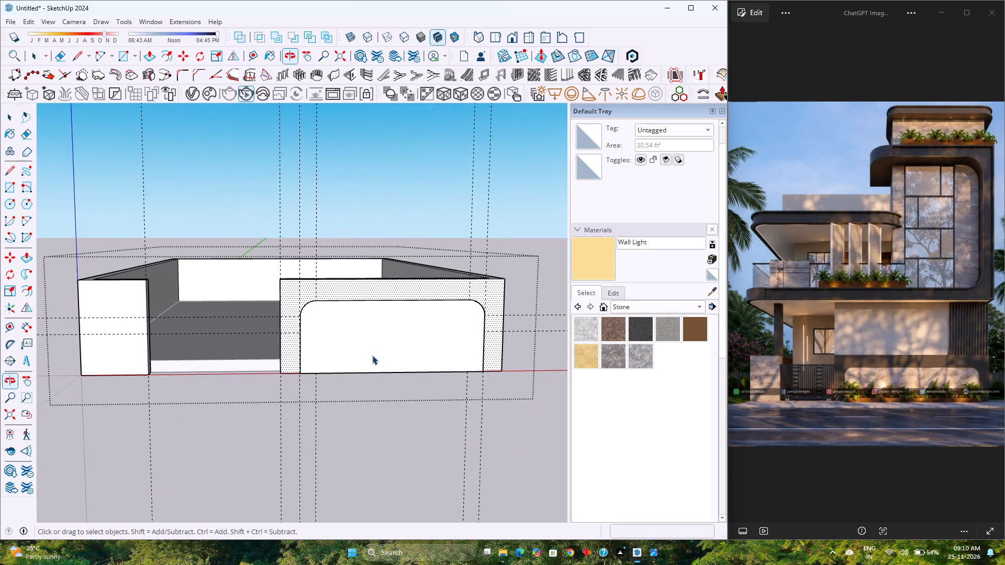
pyautogui.click(372, 349)
pyautogui.rightClick(372, 349)
pyautogui.click(411, 118)
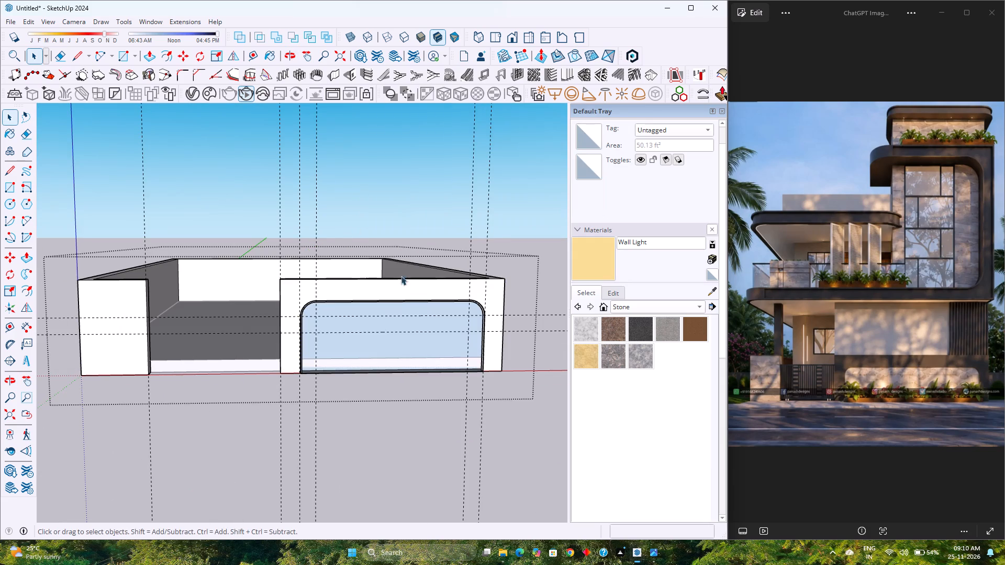
# Draw an 11' 2" line along the bottom of the rounded opening, from one lower inner corner to the other.
pyautogui.scroll(9, 365, 342)
pyautogui.moveTo(285, 384); pyautogui.dragTo(246, 517, button='middle')
pyautogui.scroll(5, 241, 409)
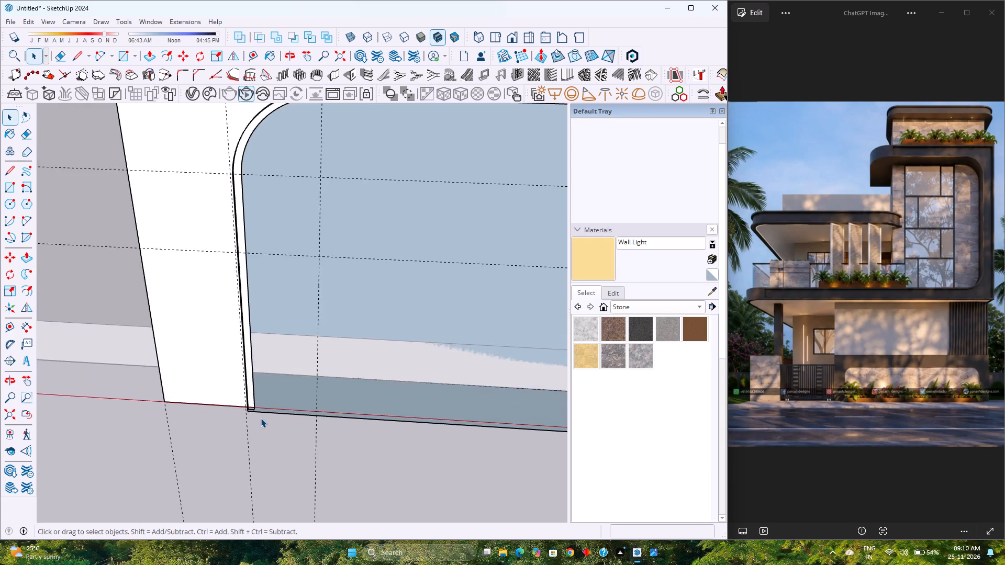
pyautogui.scroll(20, 261, 418)
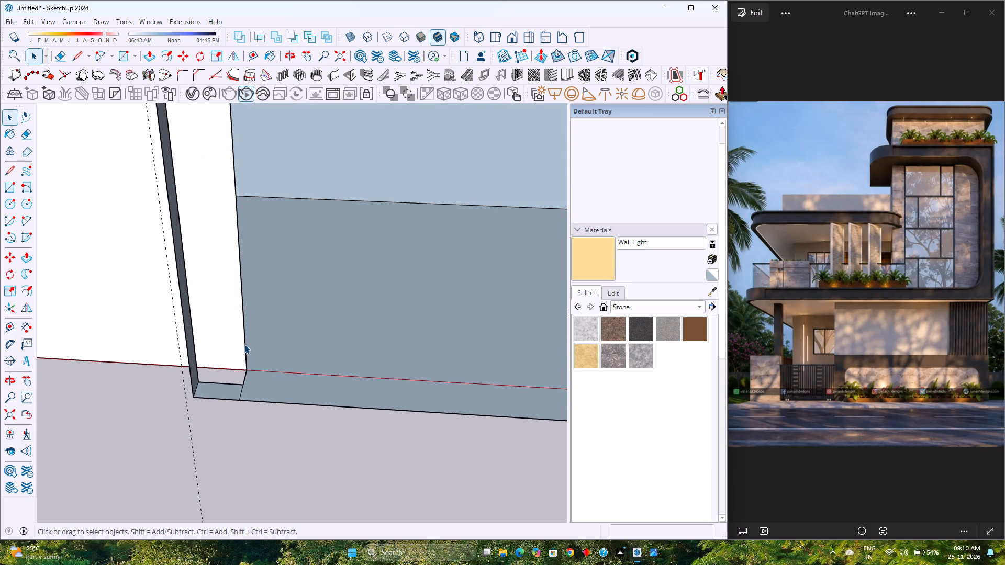
pyautogui.click(244, 344)
pyautogui.scroll(-9, 243, 352)
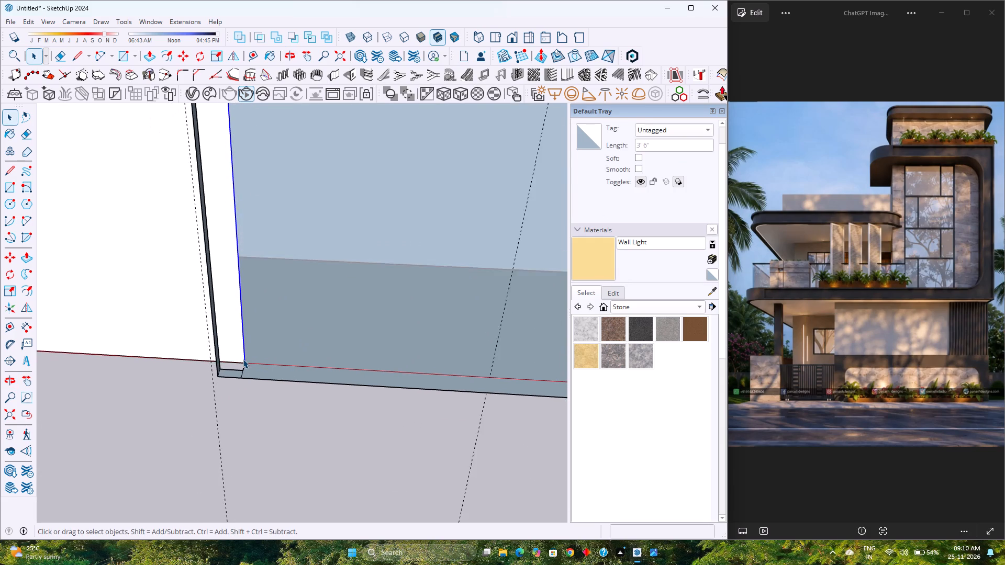
pyautogui.scroll(-3, 243, 359)
pyautogui.click(74, 57)
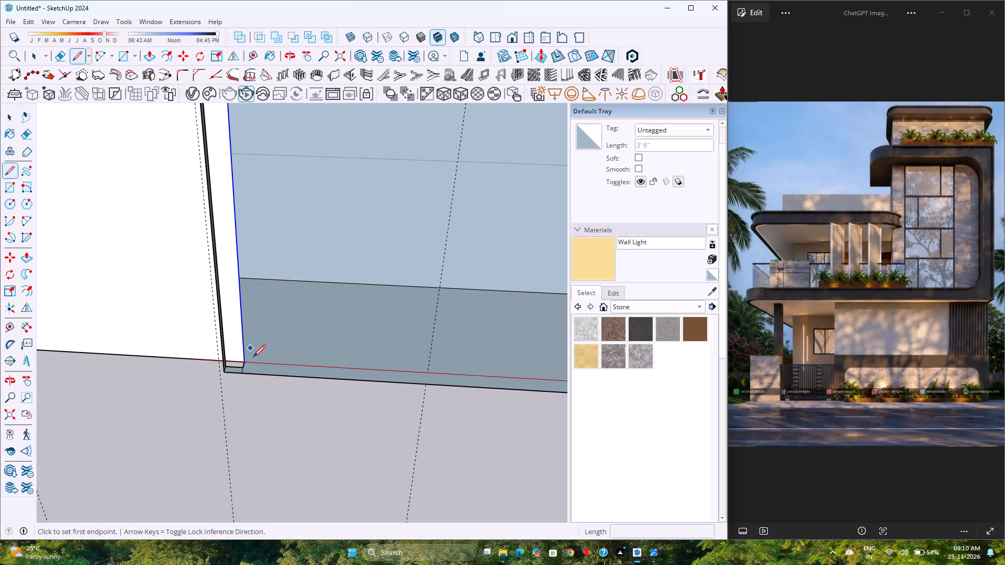
pyautogui.click(246, 363)
pyautogui.scroll(-10, 253, 361)
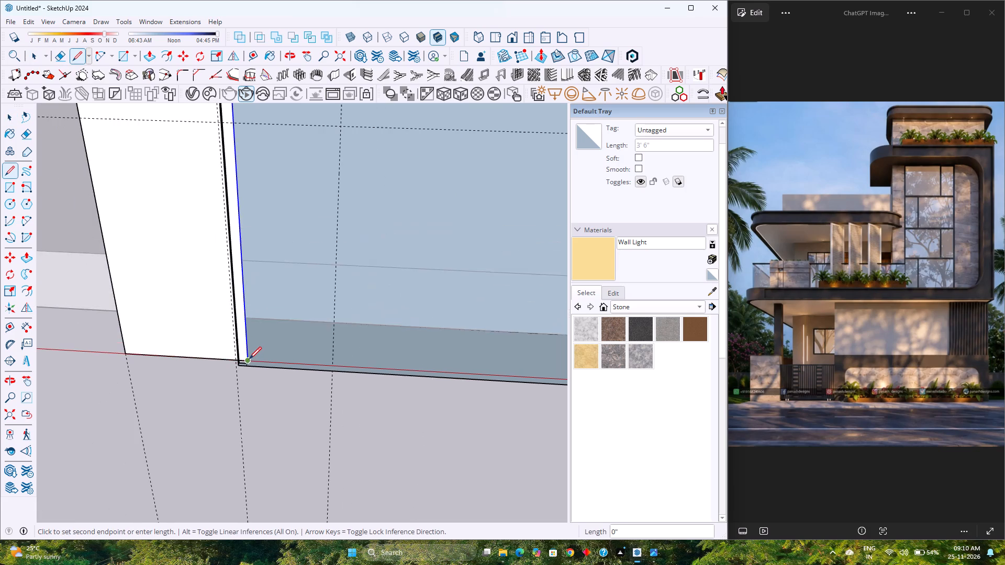
pyautogui.scroll(-13, 249, 359)
pyautogui.scroll(-8, 247, 359)
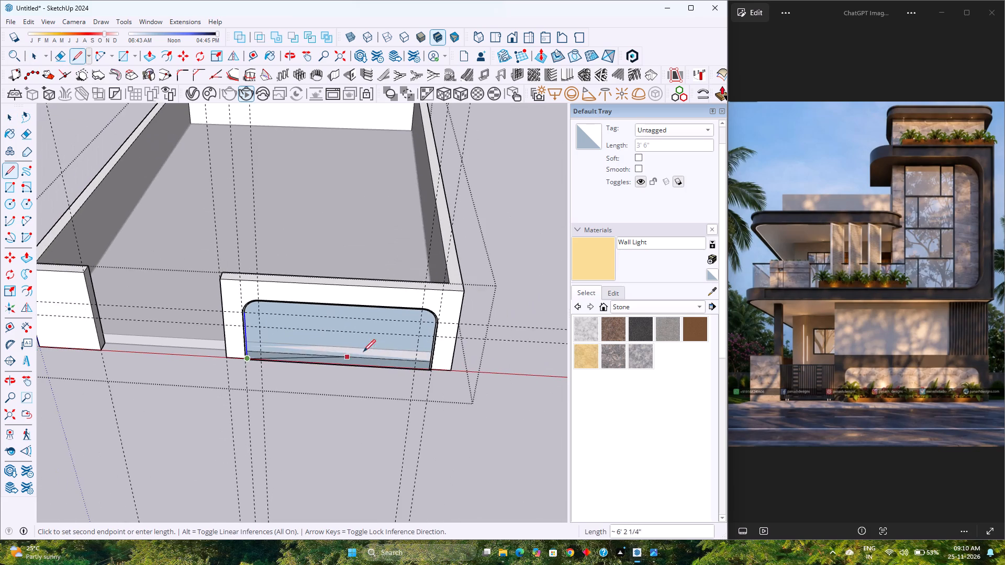
pyautogui.scroll(20, 408, 360)
pyautogui.scroll(2, 408, 360)
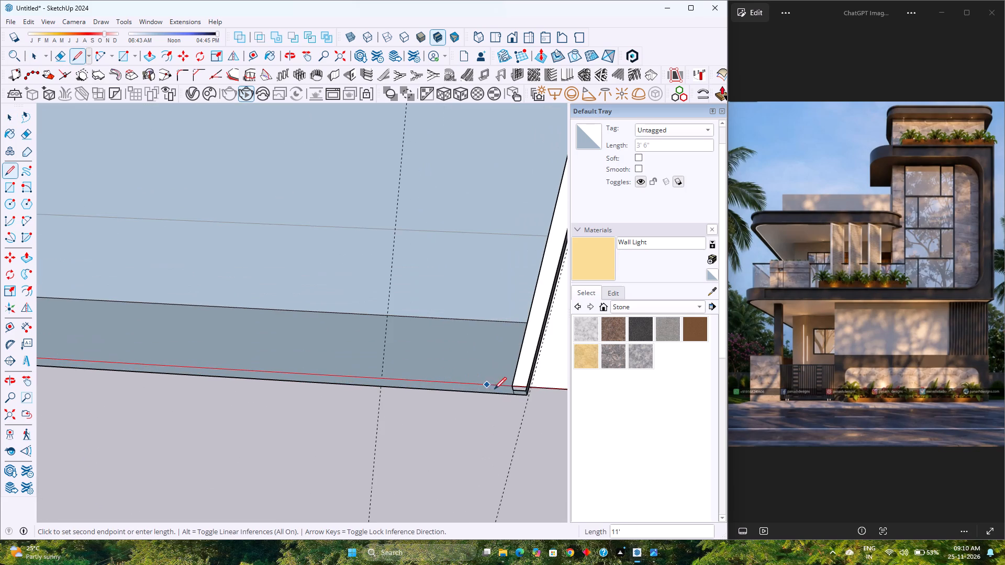
pyautogui.scroll(10, 513, 392)
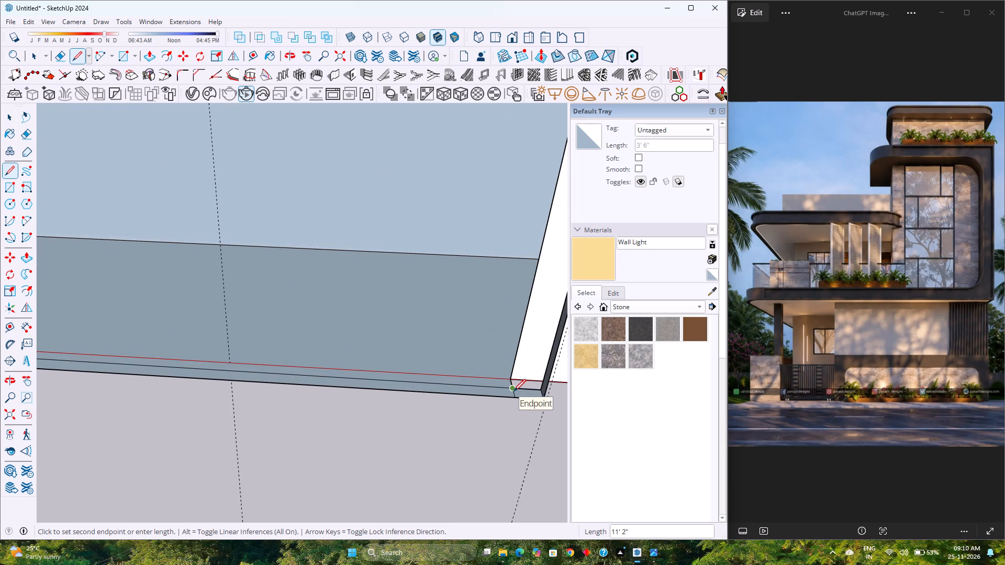
pyautogui.click(513, 391)
pyautogui.scroll(-7, 492, 390)
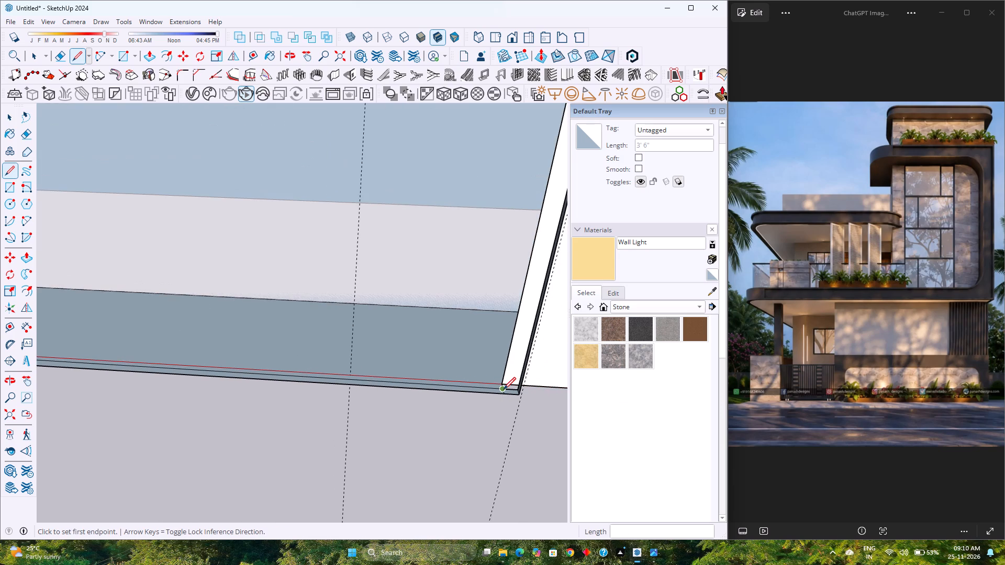
pyautogui.scroll(-4, 504, 389)
# Select the opening's rear side, arc and top edges, and close the outline with an 11' 2" line between its lower endpoints.
pyautogui.press('space')
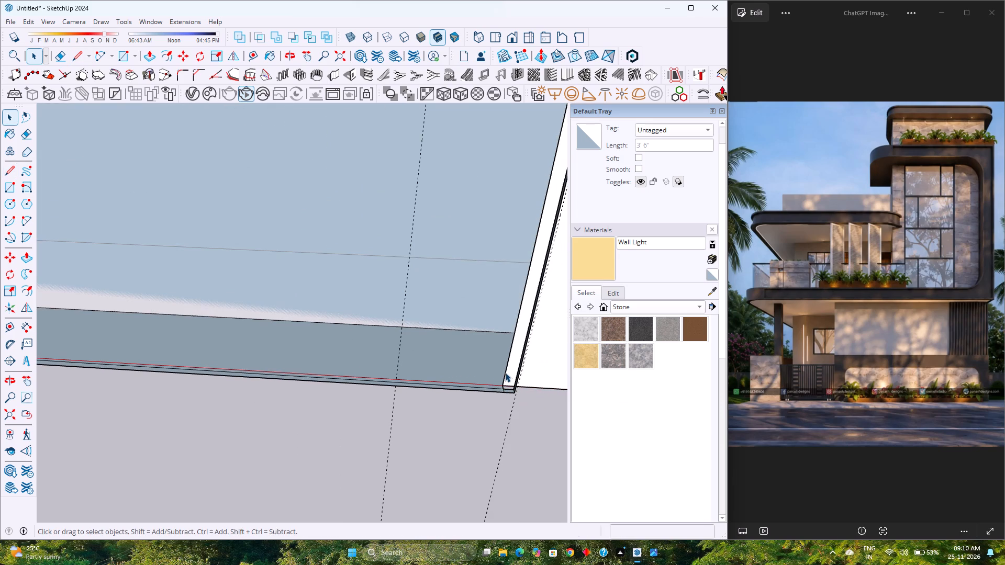
pyautogui.click(505, 372)
pyautogui.scroll(-12, 505, 372)
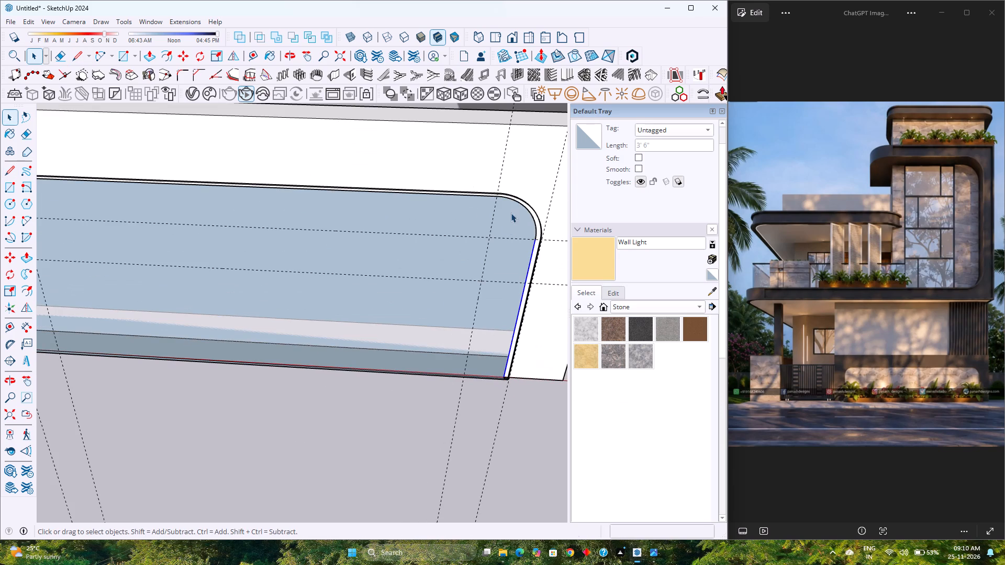
pyautogui.keyDown('ctrl'); pyautogui.click(523, 205); pyautogui.keyUp('ctrl')
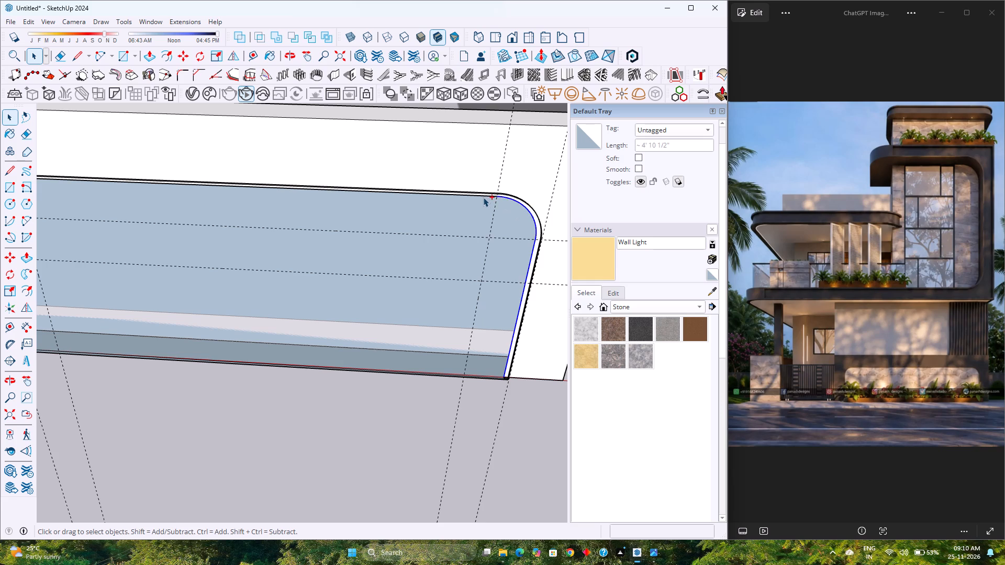
pyautogui.keyDown('ctrl'); pyautogui.click(483, 196); pyautogui.keyUp('ctrl')
pyautogui.scroll(-8, 508, 236)
pyautogui.scroll(8, 233, 212)
pyautogui.keyDown('ctrl'); pyautogui.click(239, 209); pyautogui.keyUp('ctrl')
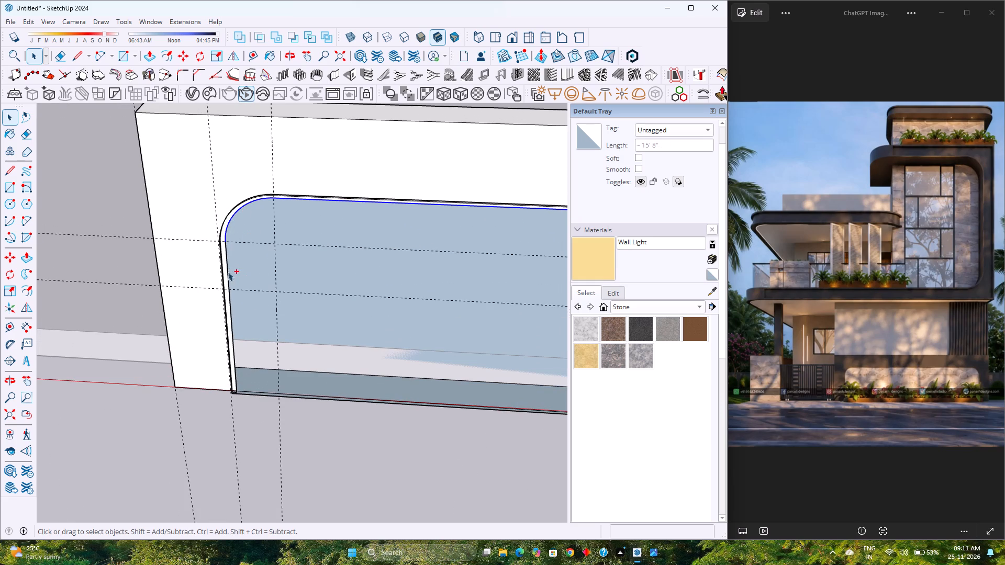
pyautogui.keyDown('ctrl'); pyautogui.click(228, 264); pyautogui.keyUp('ctrl')
pyautogui.click(80, 55)
pyautogui.scroll(6, 240, 392)
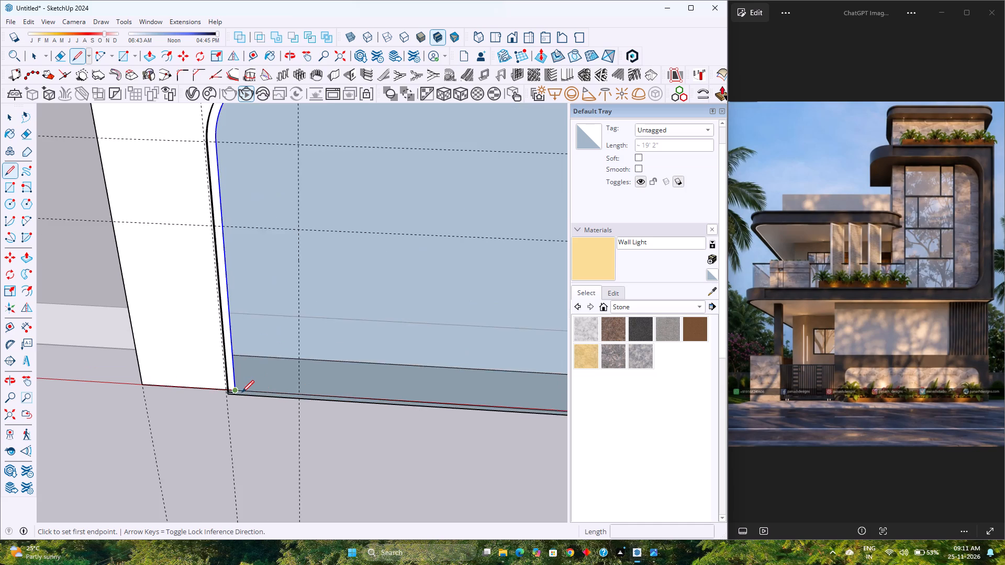
pyautogui.scroll(8, 242, 392)
pyautogui.click(232, 385)
pyautogui.scroll(-8, 274, 392)
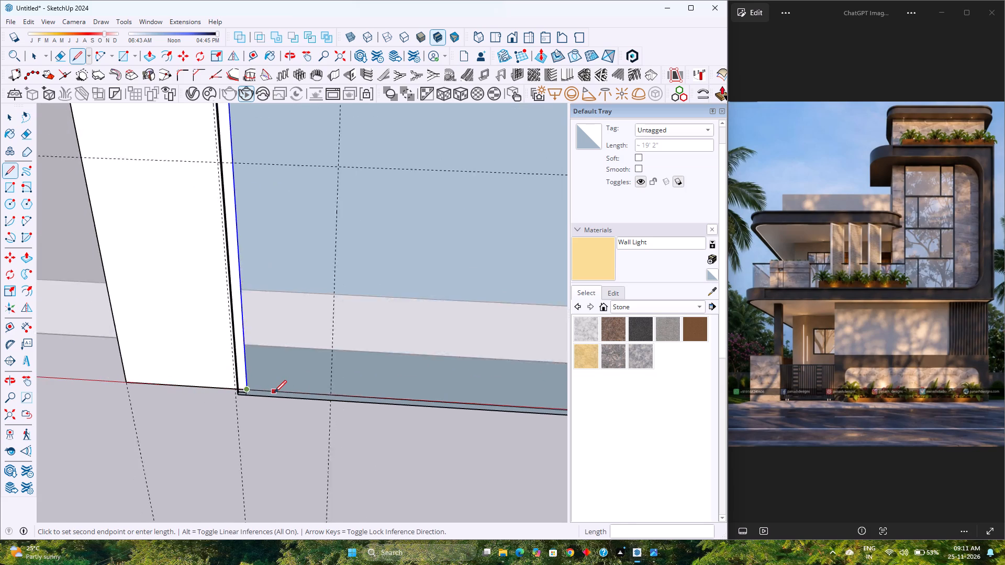
pyautogui.scroll(-20, 274, 392)
pyautogui.scroll(-1, 274, 392)
pyautogui.scroll(4, 375, 393)
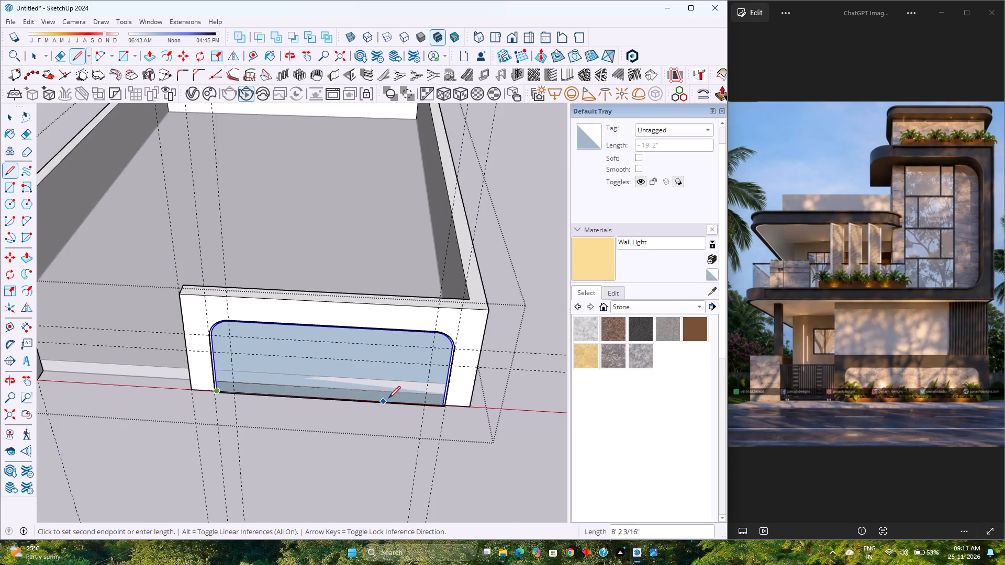
pyautogui.scroll(1, 388, 398)
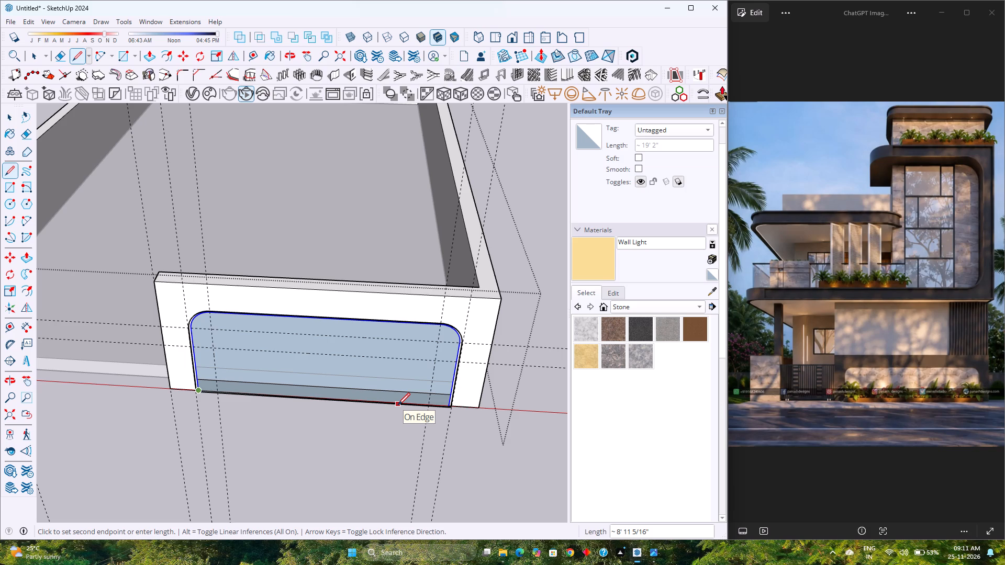
pyautogui.scroll(12, 440, 407)
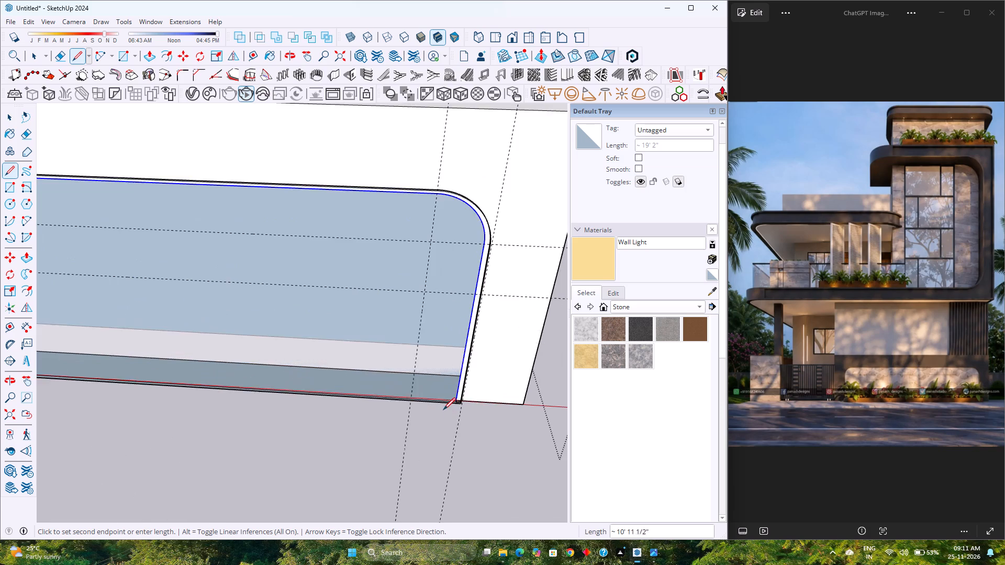
pyautogui.scroll(13, 443, 410)
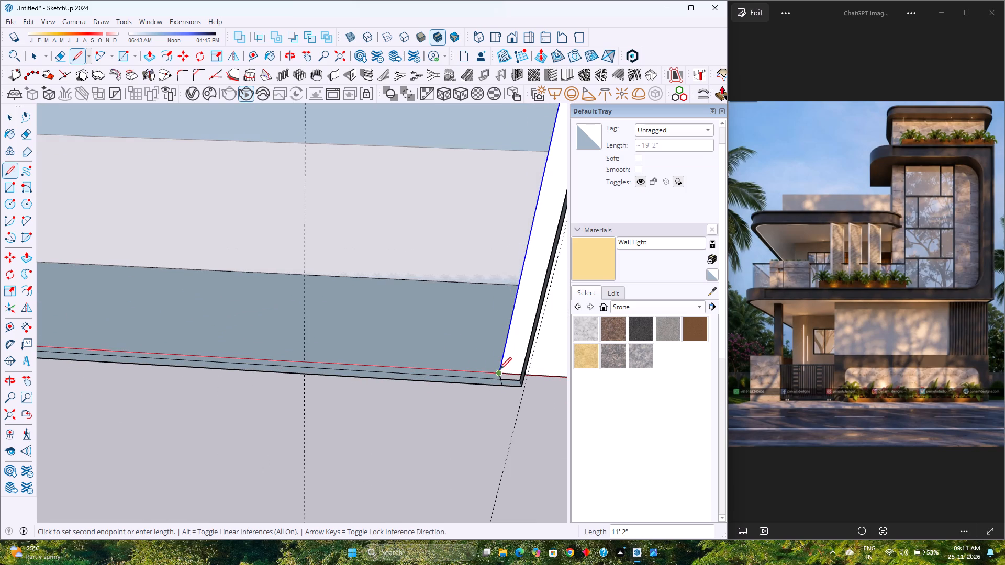
pyautogui.click(499, 369)
pyautogui.scroll(-5, 482, 375)
pyautogui.press('space')
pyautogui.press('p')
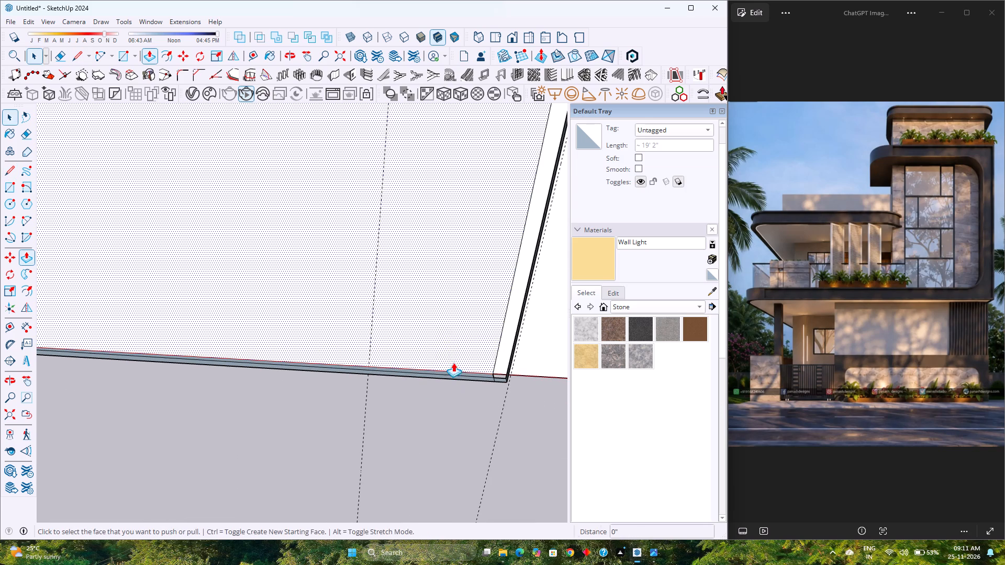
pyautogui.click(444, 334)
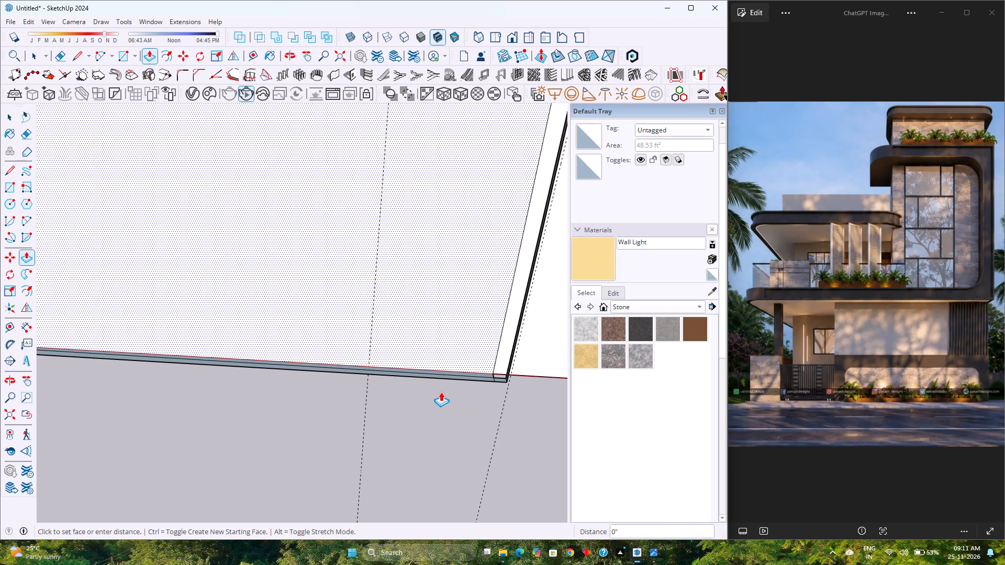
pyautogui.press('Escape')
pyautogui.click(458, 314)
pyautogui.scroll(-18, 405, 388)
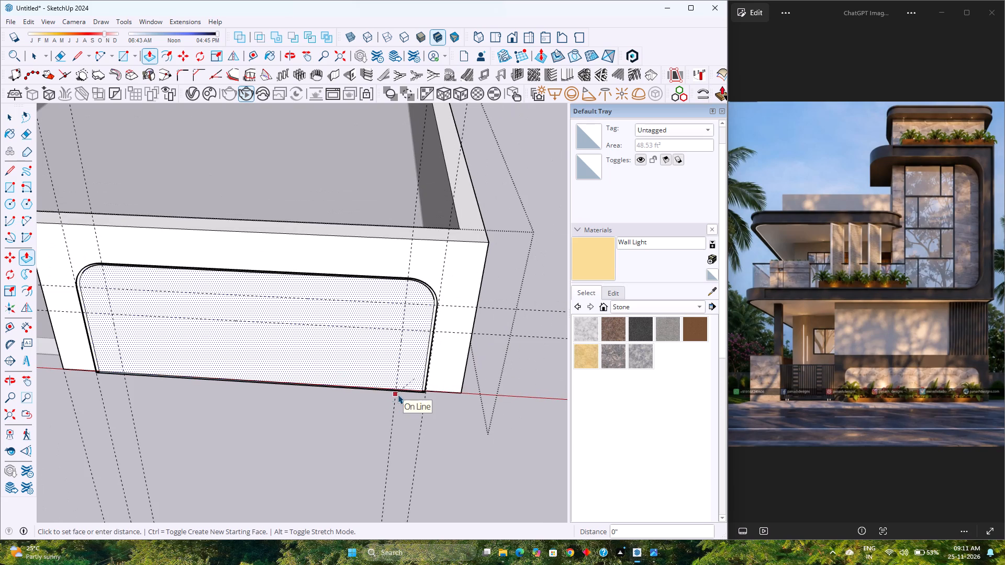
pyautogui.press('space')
# Unhide all hidden geometry in the model.
pyautogui.scroll(4, 396, 398)
pyautogui.click(26, 21)
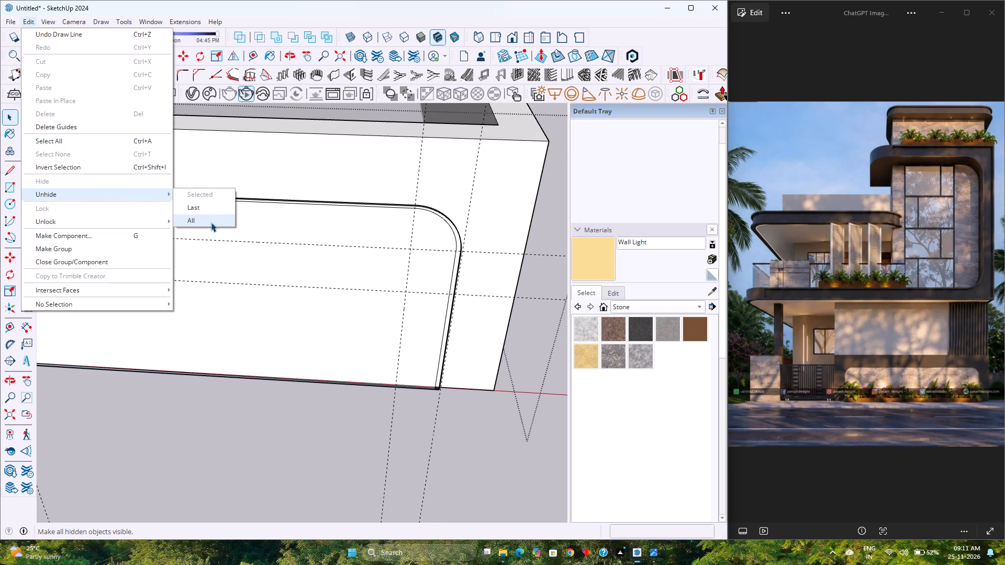
pyautogui.click(211, 222)
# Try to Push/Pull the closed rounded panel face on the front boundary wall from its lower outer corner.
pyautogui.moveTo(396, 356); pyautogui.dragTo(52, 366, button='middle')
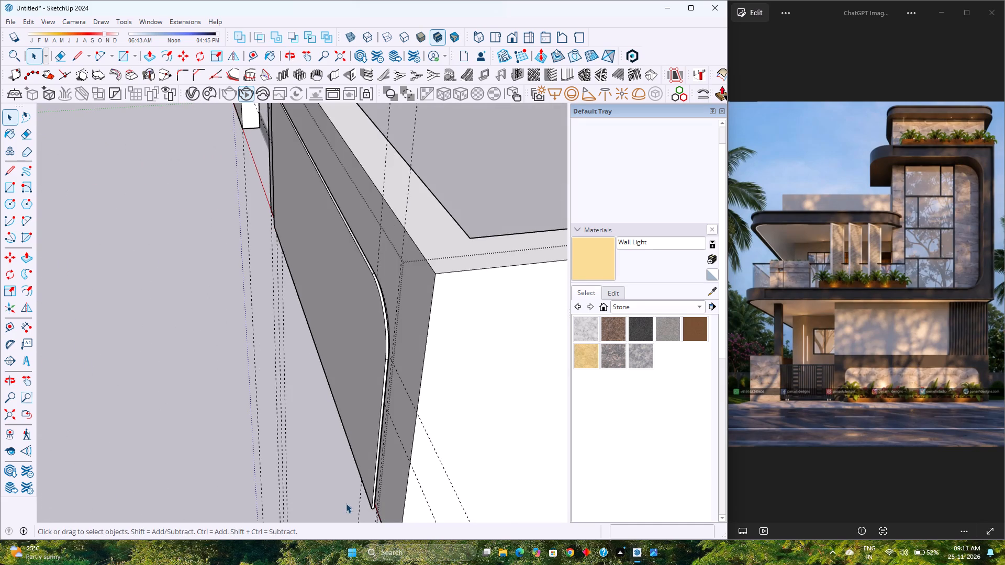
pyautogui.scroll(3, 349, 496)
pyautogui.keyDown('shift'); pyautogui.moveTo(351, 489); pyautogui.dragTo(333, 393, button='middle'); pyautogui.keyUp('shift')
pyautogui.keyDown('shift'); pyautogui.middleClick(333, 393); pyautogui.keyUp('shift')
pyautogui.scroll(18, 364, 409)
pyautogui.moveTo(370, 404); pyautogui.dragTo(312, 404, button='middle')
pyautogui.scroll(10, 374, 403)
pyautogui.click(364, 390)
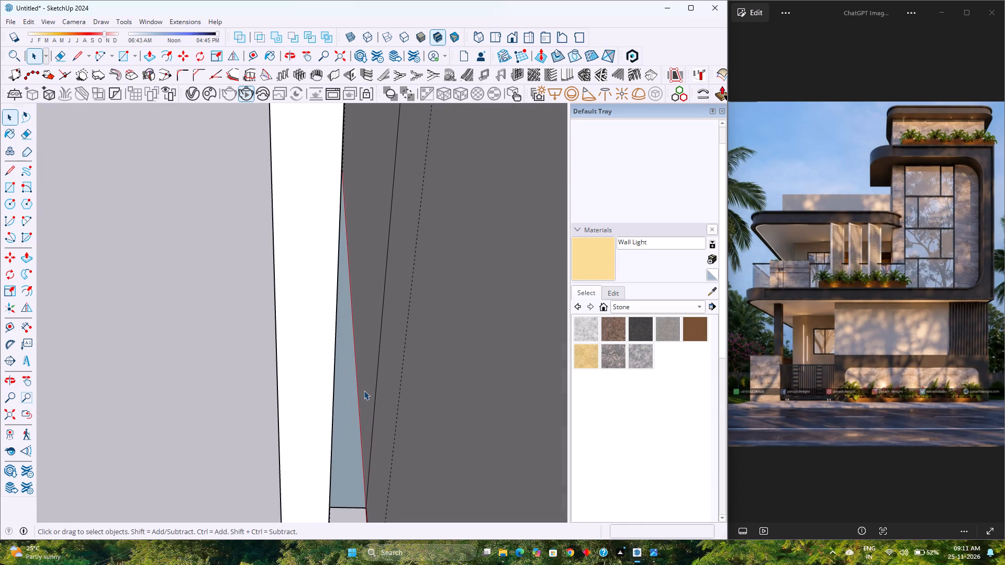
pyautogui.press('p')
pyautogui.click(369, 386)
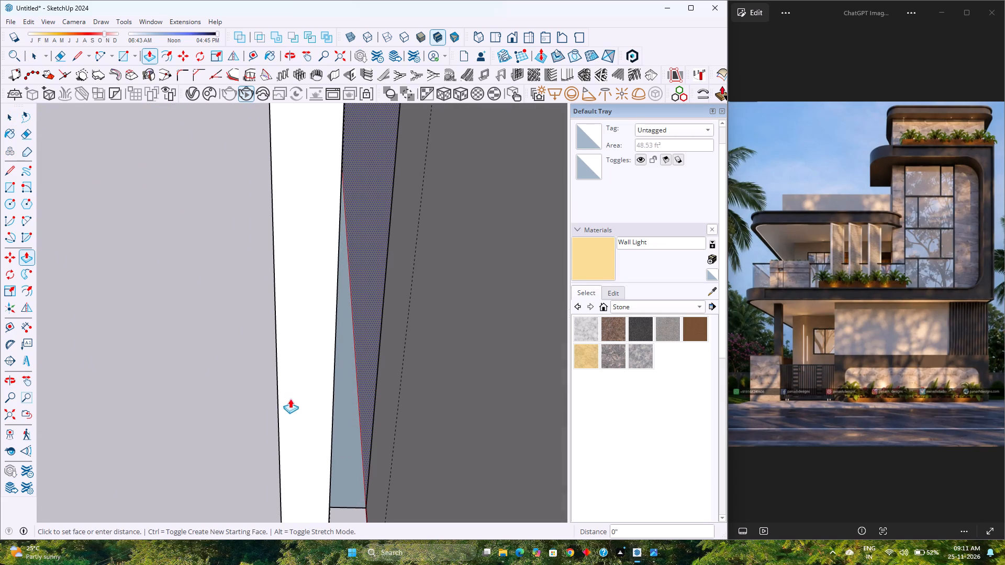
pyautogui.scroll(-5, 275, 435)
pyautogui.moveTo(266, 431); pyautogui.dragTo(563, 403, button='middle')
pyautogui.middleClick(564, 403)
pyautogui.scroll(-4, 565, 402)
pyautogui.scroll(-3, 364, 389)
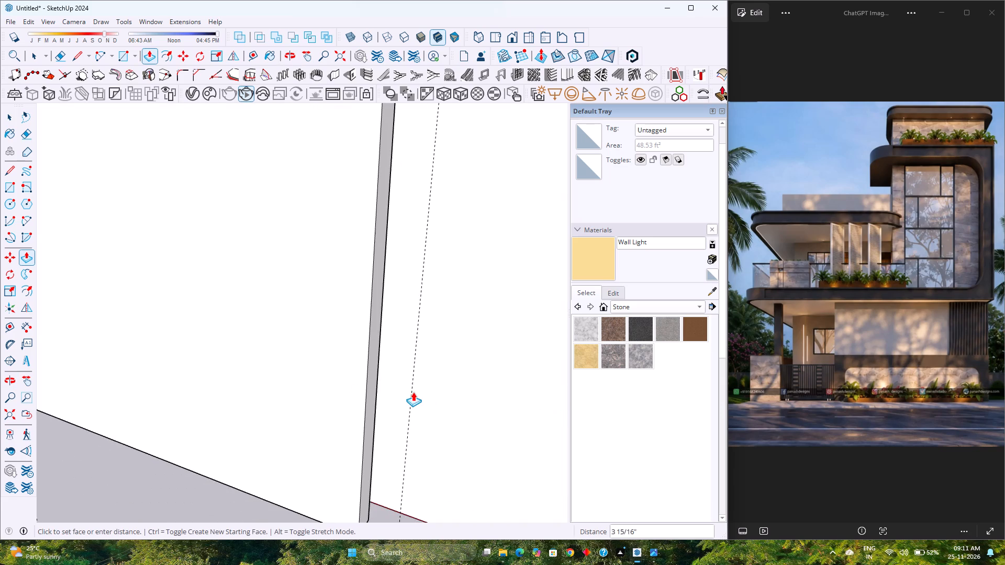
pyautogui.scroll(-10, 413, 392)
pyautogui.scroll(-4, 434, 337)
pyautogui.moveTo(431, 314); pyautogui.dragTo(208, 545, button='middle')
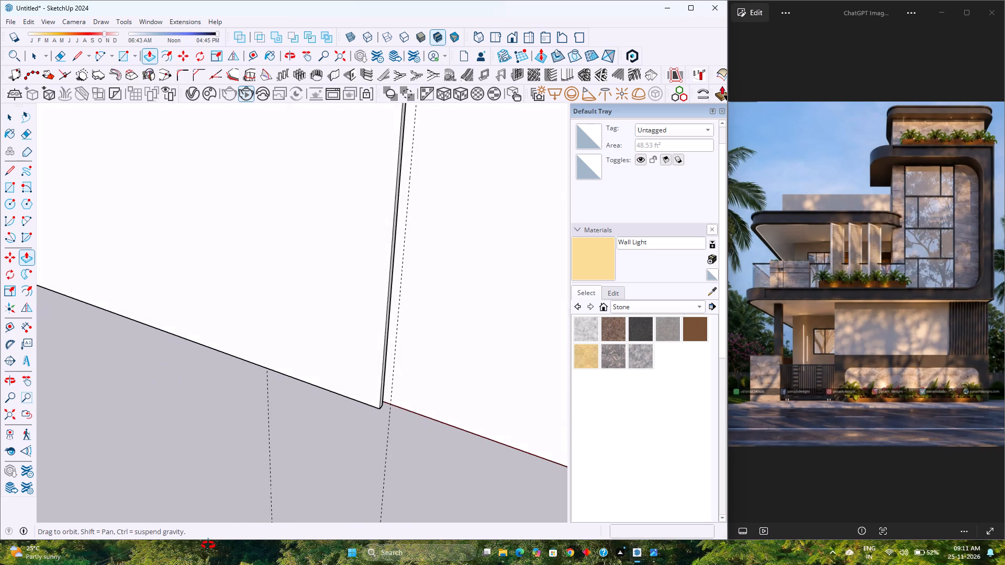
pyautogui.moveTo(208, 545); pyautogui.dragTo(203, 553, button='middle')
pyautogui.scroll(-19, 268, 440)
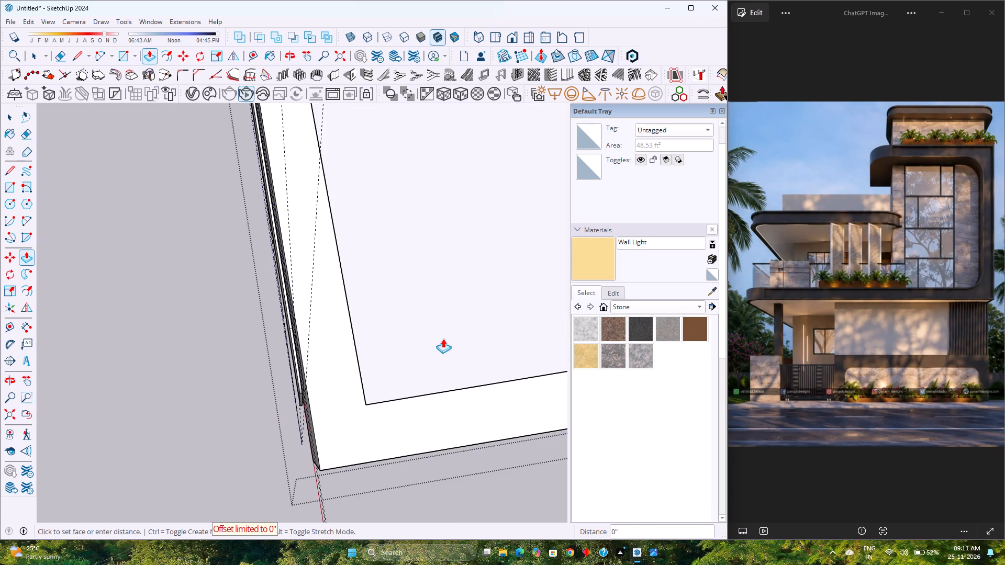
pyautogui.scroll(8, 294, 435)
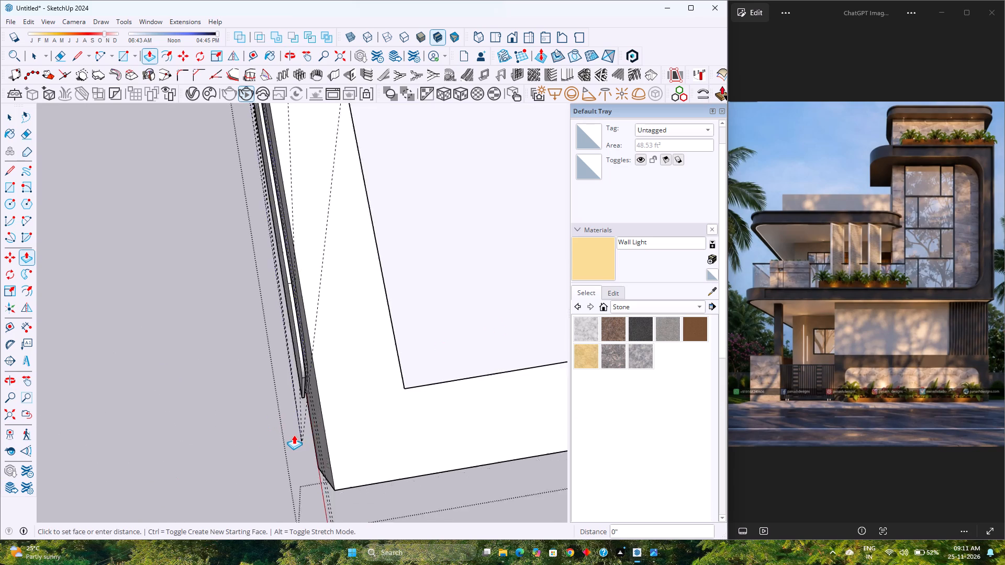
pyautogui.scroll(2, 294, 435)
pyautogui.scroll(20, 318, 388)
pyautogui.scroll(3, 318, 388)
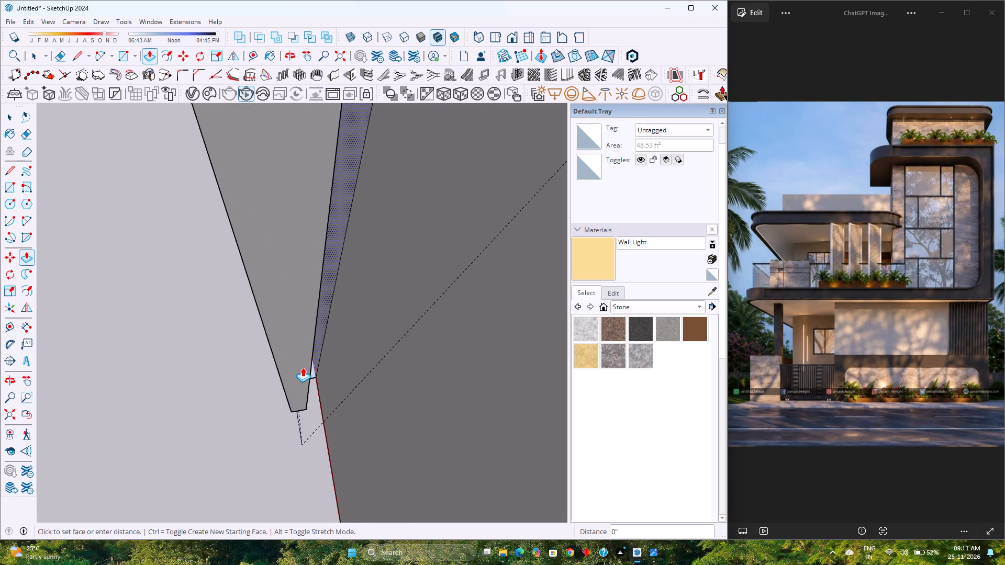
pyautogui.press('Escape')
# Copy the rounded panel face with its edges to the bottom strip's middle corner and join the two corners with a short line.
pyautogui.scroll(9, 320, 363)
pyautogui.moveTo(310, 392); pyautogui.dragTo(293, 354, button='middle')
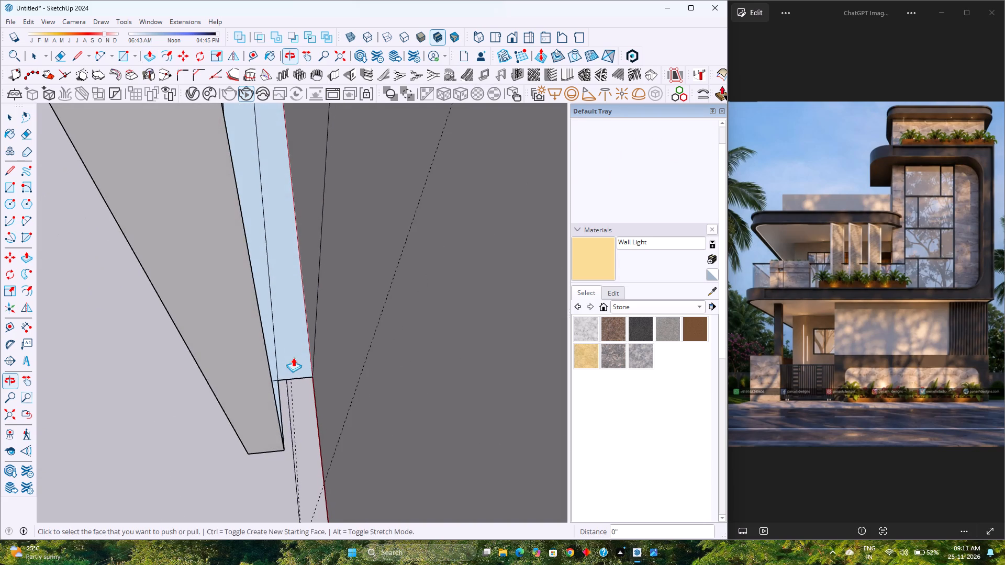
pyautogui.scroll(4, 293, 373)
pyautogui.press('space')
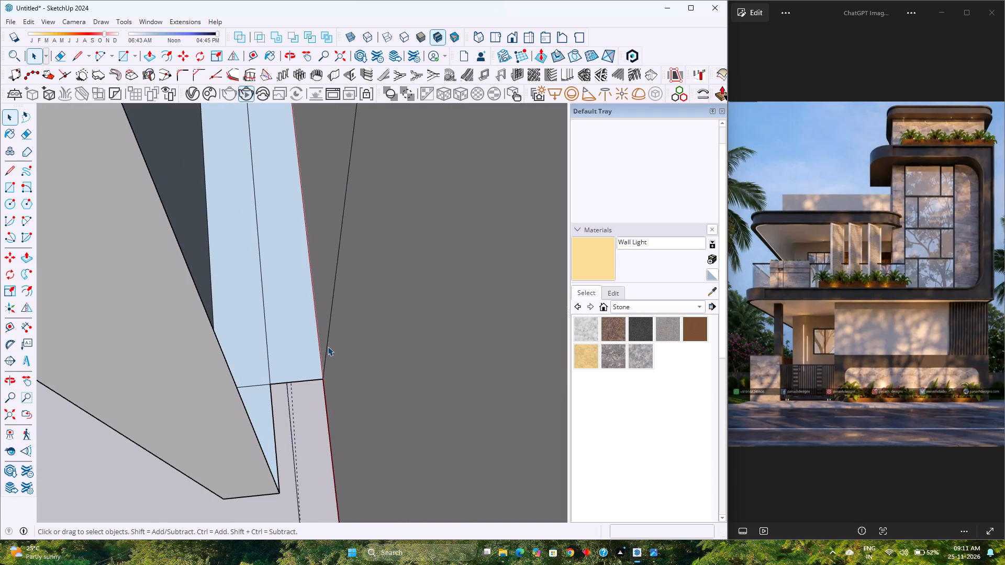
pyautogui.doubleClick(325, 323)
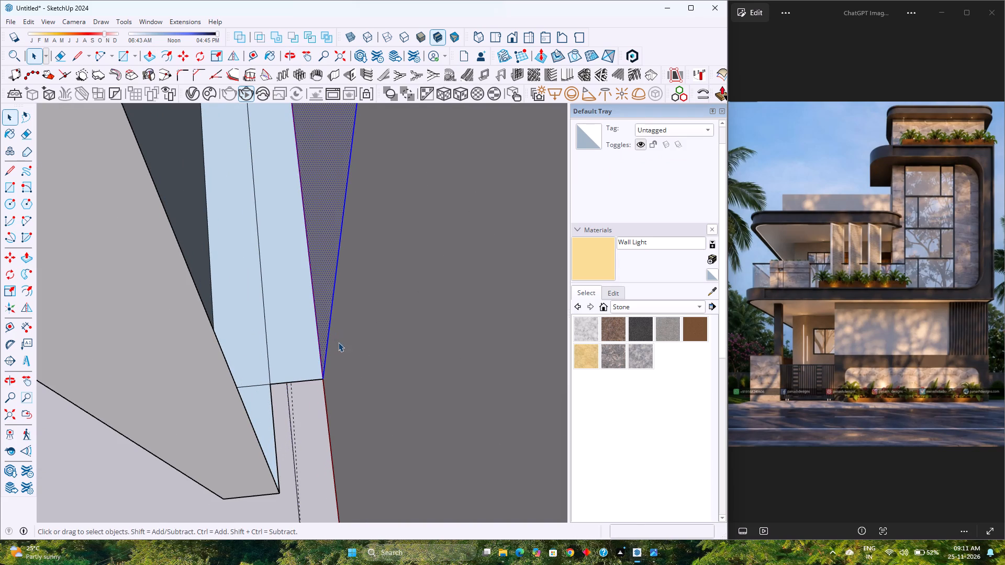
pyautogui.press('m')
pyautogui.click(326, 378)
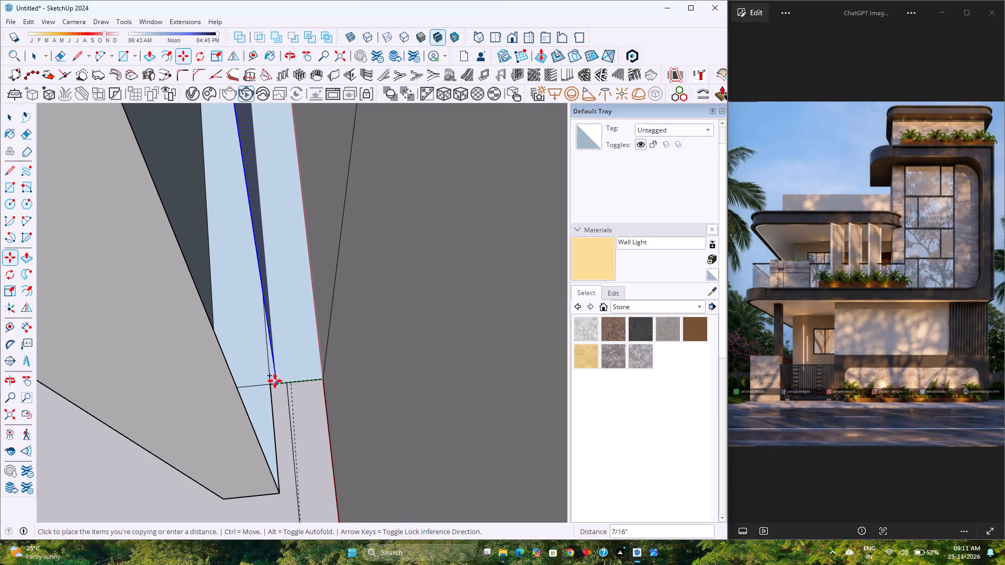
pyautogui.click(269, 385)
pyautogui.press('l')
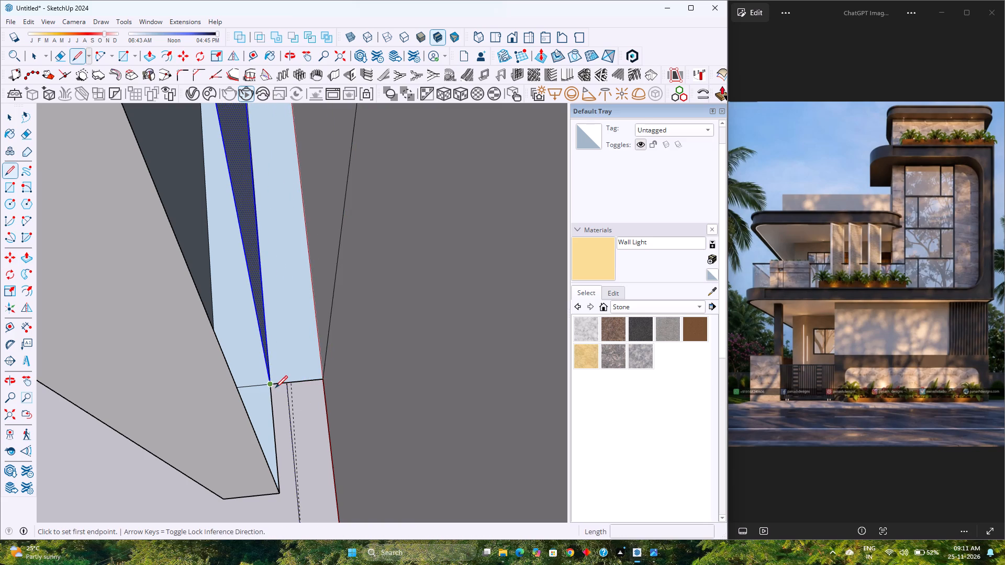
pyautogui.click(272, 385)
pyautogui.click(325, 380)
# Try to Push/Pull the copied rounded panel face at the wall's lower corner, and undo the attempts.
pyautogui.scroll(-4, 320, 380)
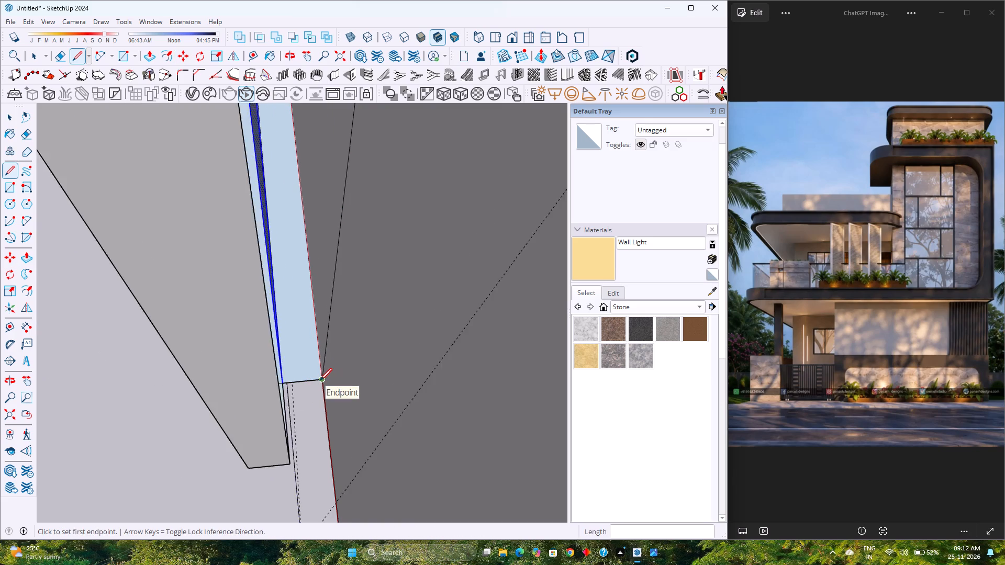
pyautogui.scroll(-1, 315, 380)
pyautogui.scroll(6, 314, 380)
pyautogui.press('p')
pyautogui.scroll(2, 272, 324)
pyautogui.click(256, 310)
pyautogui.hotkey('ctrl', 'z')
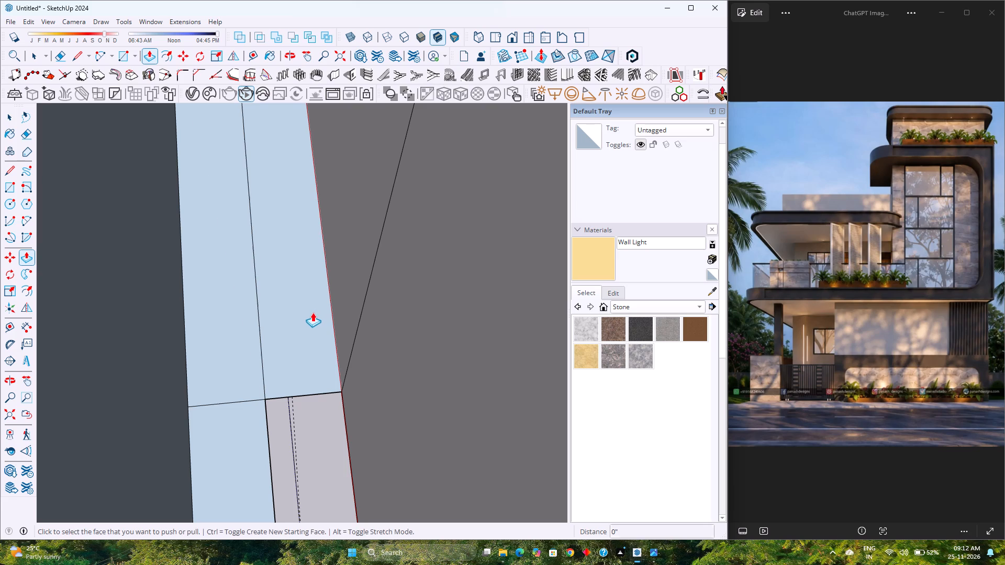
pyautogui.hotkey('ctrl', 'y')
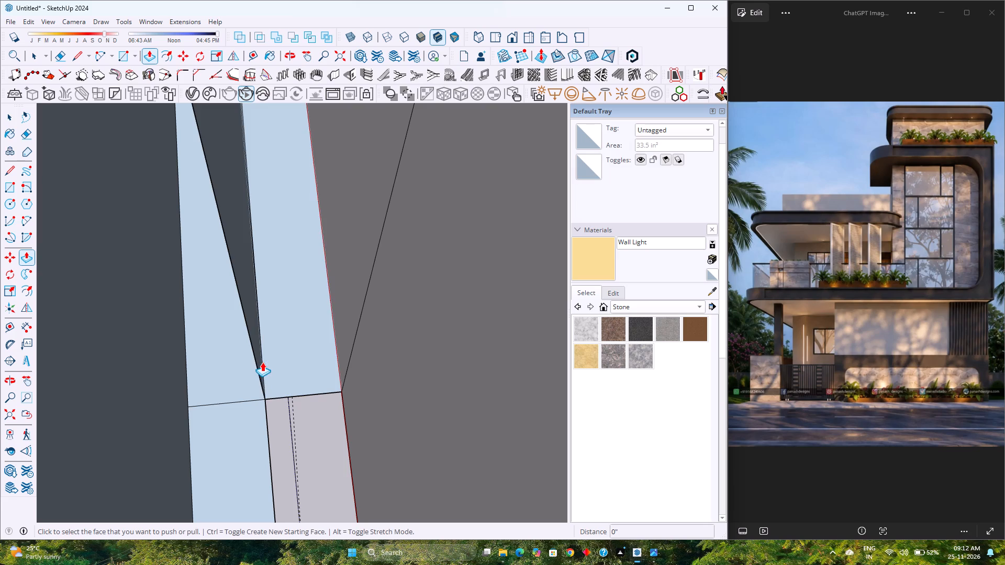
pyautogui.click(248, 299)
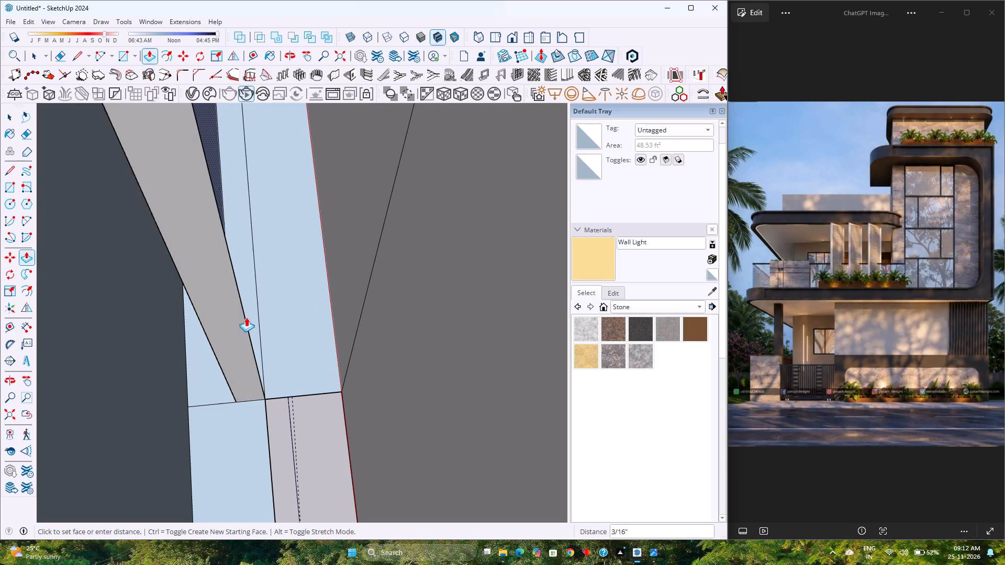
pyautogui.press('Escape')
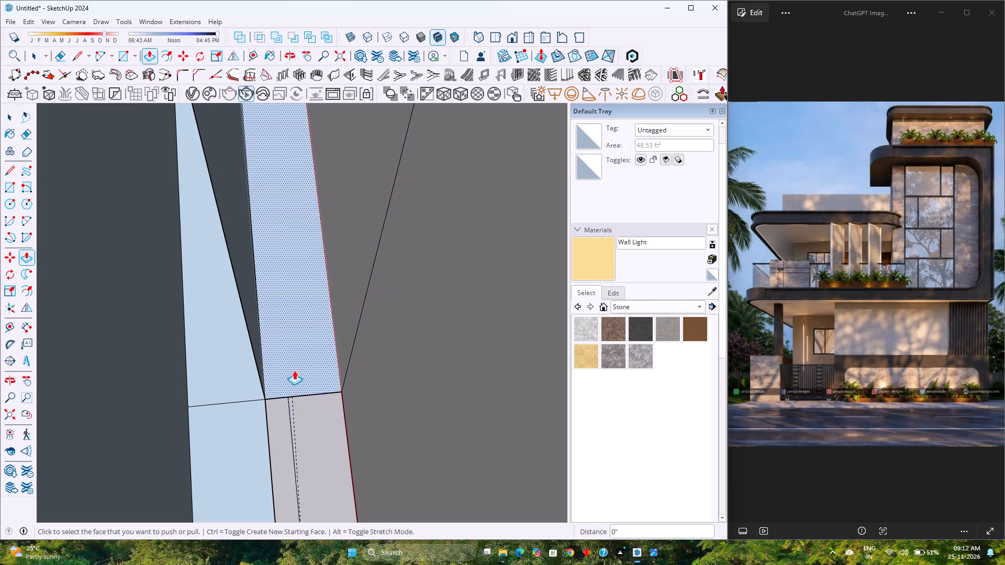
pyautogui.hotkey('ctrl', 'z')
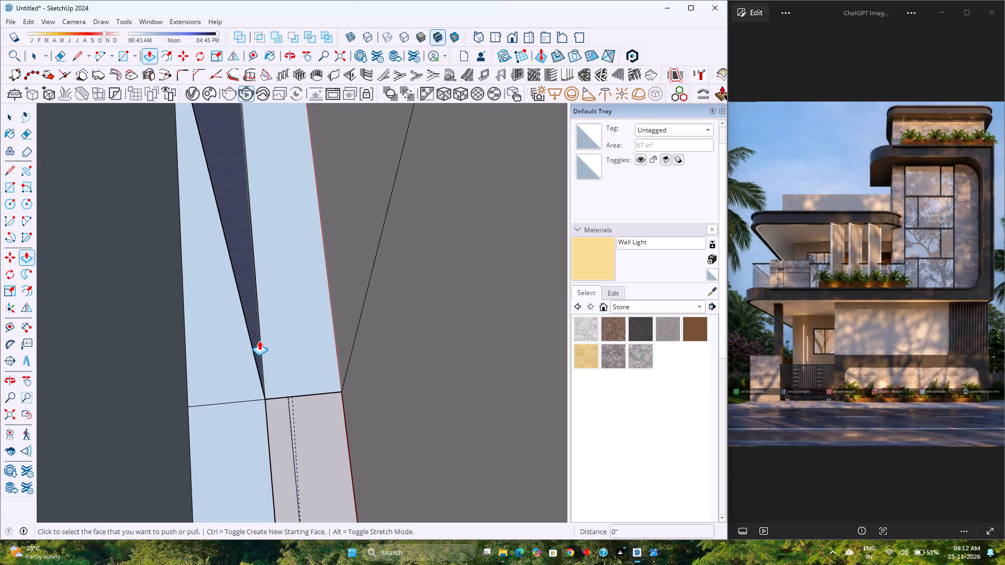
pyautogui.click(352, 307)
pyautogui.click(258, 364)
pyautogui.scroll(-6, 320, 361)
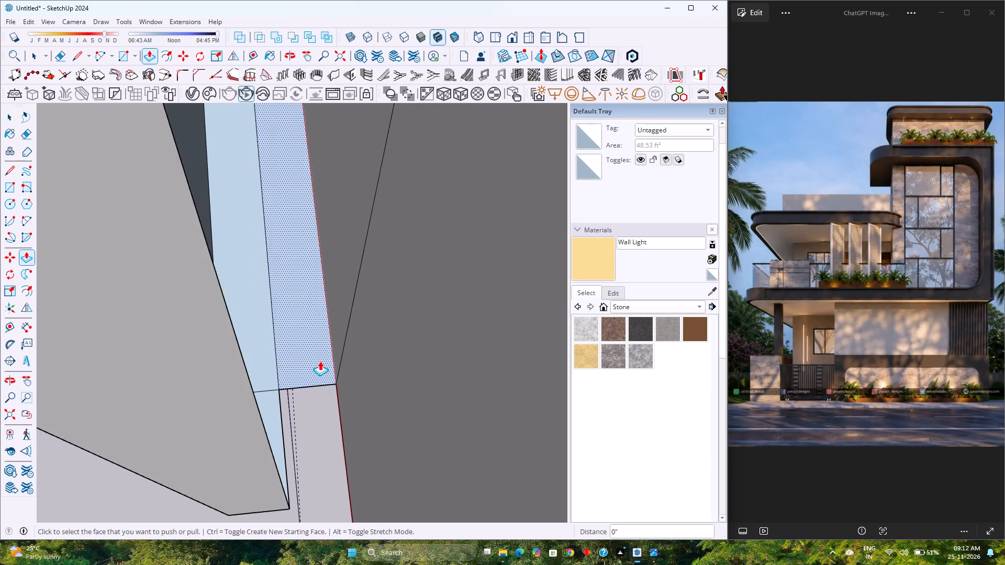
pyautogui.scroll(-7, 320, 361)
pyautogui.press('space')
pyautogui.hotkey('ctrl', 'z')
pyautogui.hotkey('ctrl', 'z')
# Delete the raised outer face of the rounded panel together with its bounding edges.
pyautogui.click(289, 385)
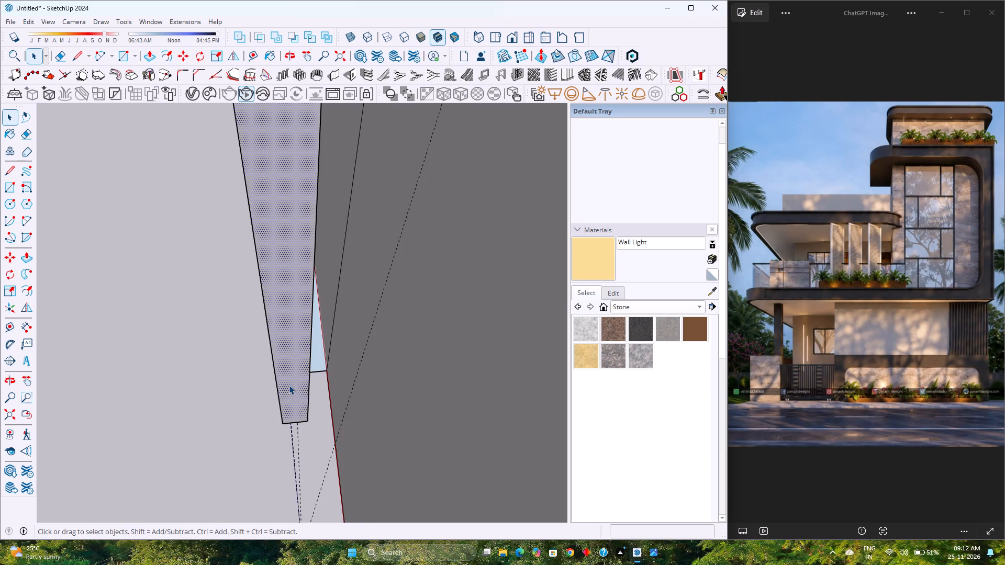
pyautogui.tripleClick(289, 385)
pyautogui.doubleClick(289, 386)
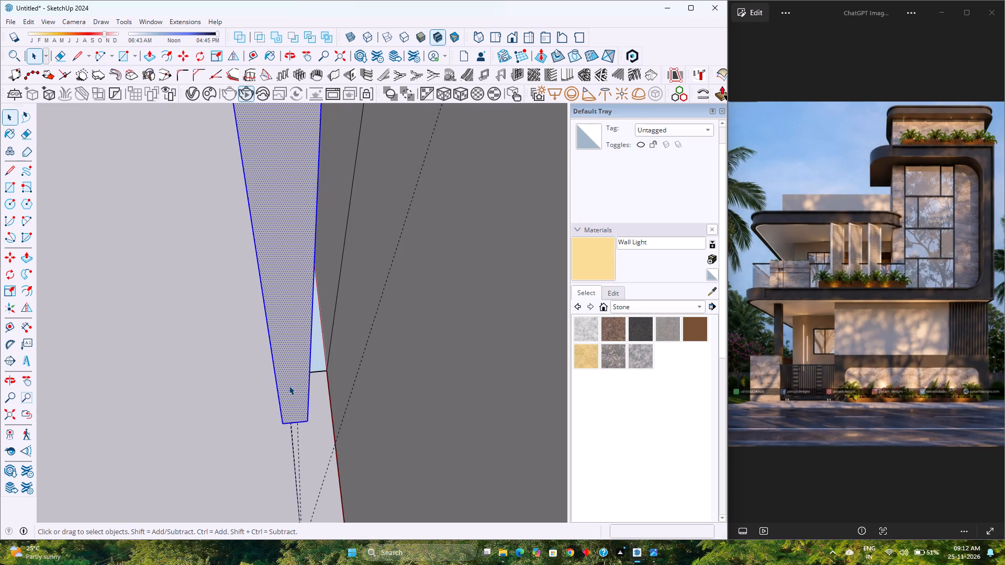
pyautogui.press('Delete')
# Erase the leftover bottom strip of the panel, including its long edges and short stray segments at the corner.
pyautogui.moveTo(289, 386); pyautogui.dragTo(500, 368, button='middle')
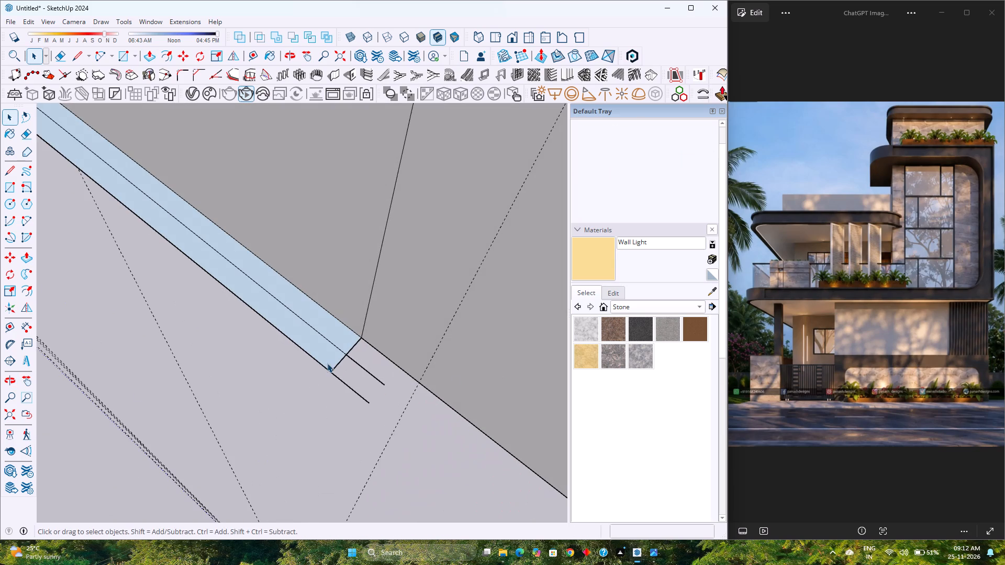
pyautogui.press('e')
pyautogui.moveTo(326, 336); pyautogui.dragTo(313, 364)
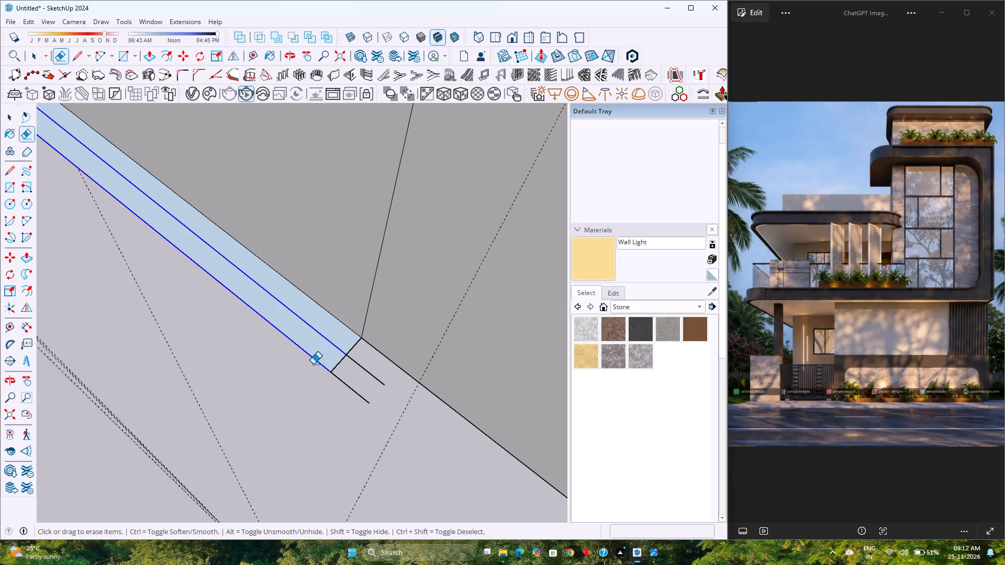
pyautogui.moveTo(359, 358); pyautogui.dragTo(333, 381)
pyautogui.moveTo(359, 368); pyautogui.dragTo(334, 348)
# Delete the leftover rim surface and its edges around the panel's rounded corner, keeping the outline on the wall.
pyautogui.scroll(-2, 389, 399)
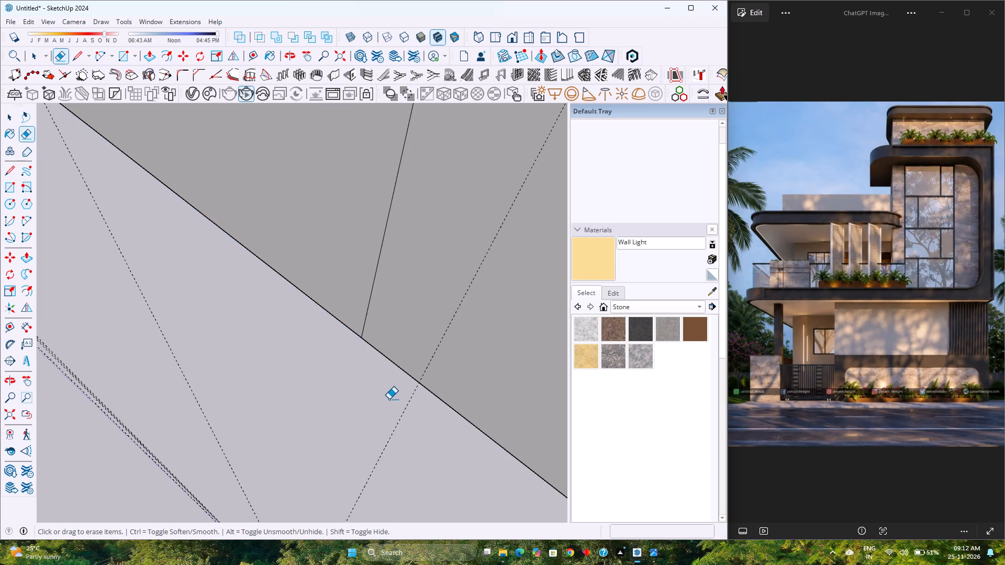
pyautogui.scroll(-14, 389, 399)
pyautogui.scroll(1, 390, 400)
pyautogui.scroll(-11, 390, 400)
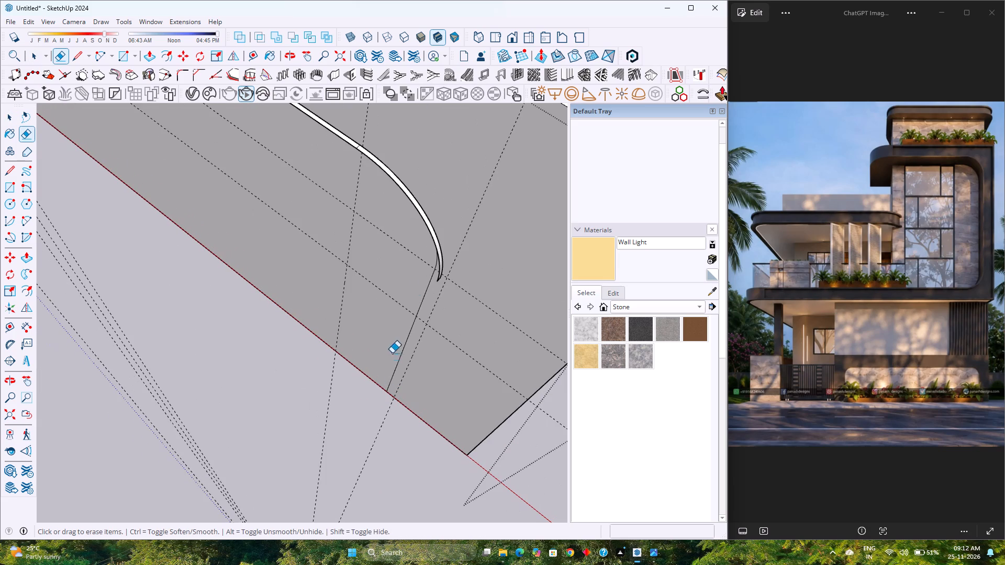
pyautogui.moveTo(431, 258); pyautogui.dragTo(512, 207, button='middle')
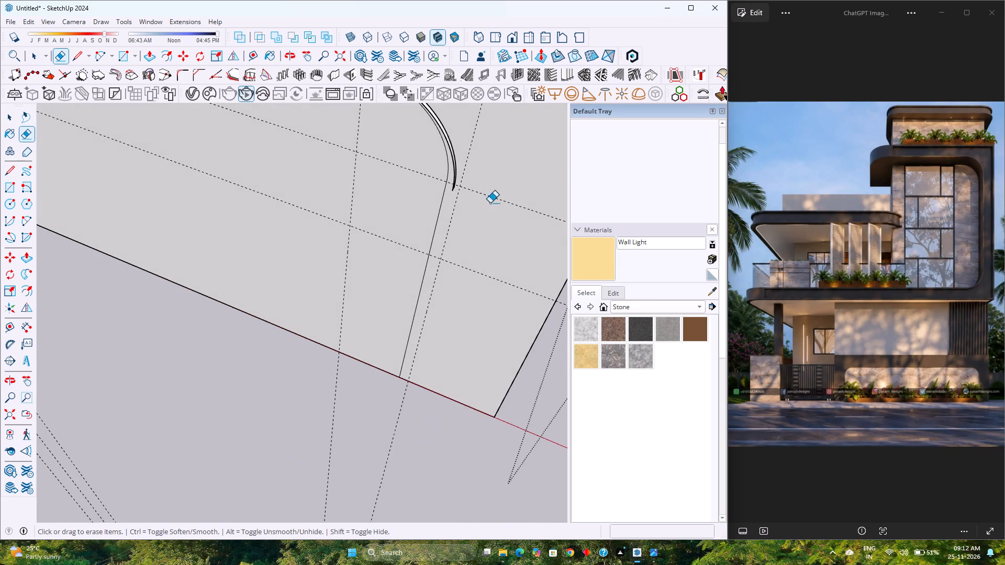
pyautogui.scroll(2, 485, 184)
pyautogui.scroll(7, 441, 173)
pyautogui.moveTo(459, 173); pyautogui.dragTo(264, 225, button='middle')
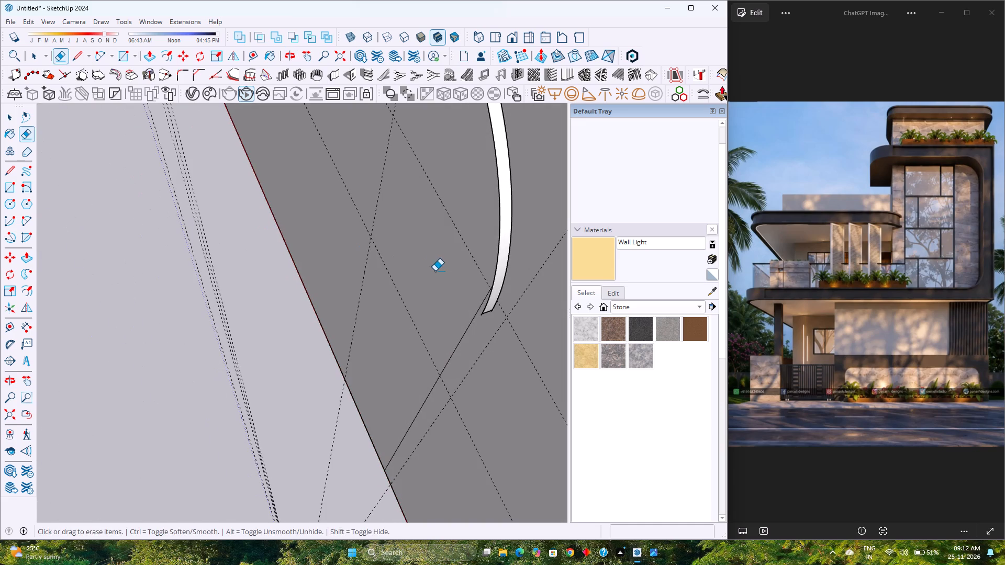
pyautogui.press('space')
pyautogui.tripleClick(504, 234)
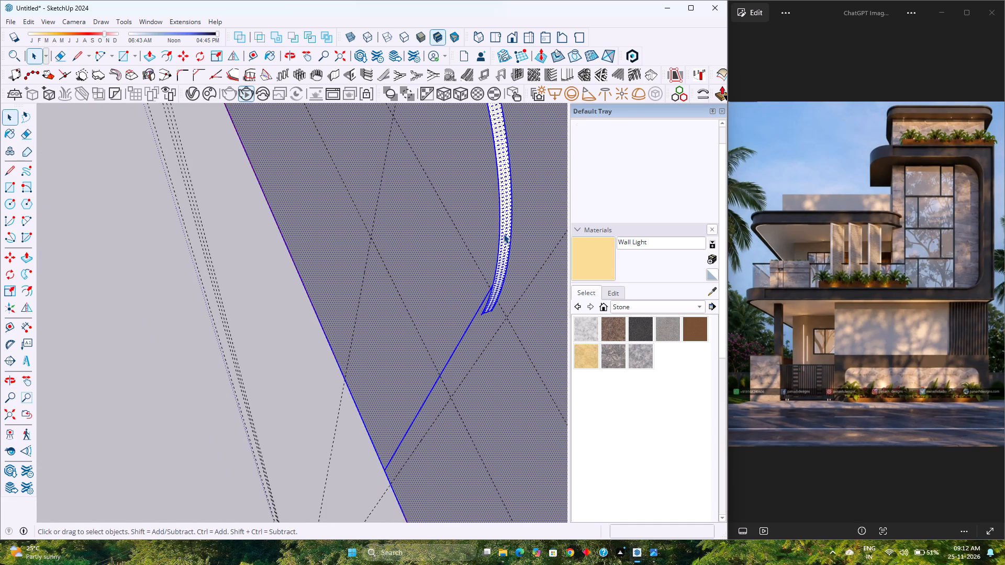
pyautogui.doubleClick(504, 234)
pyautogui.press('Escape')
pyautogui.doubleClick(504, 233)
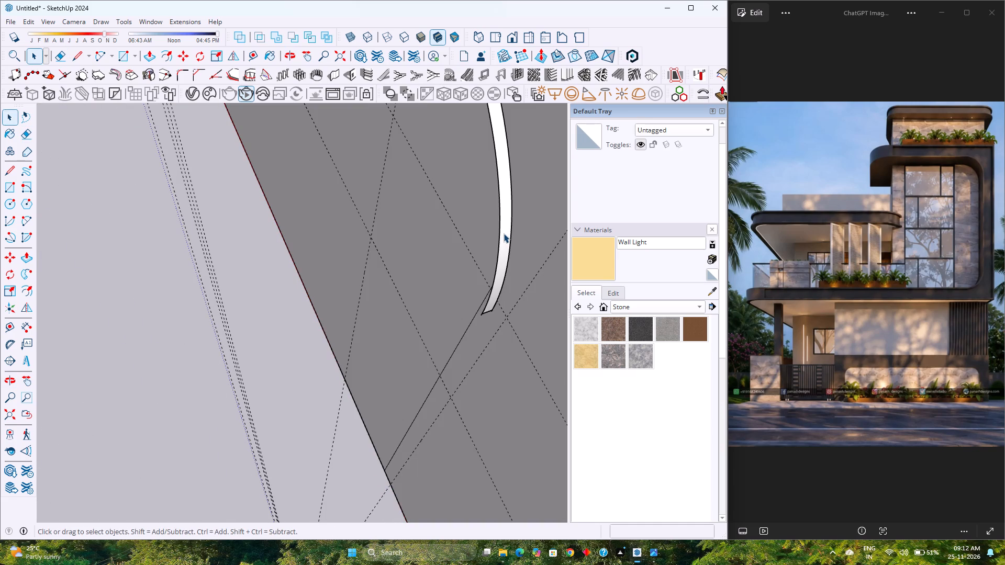
pyautogui.doubleClick(504, 233)
pyautogui.press('Delete')
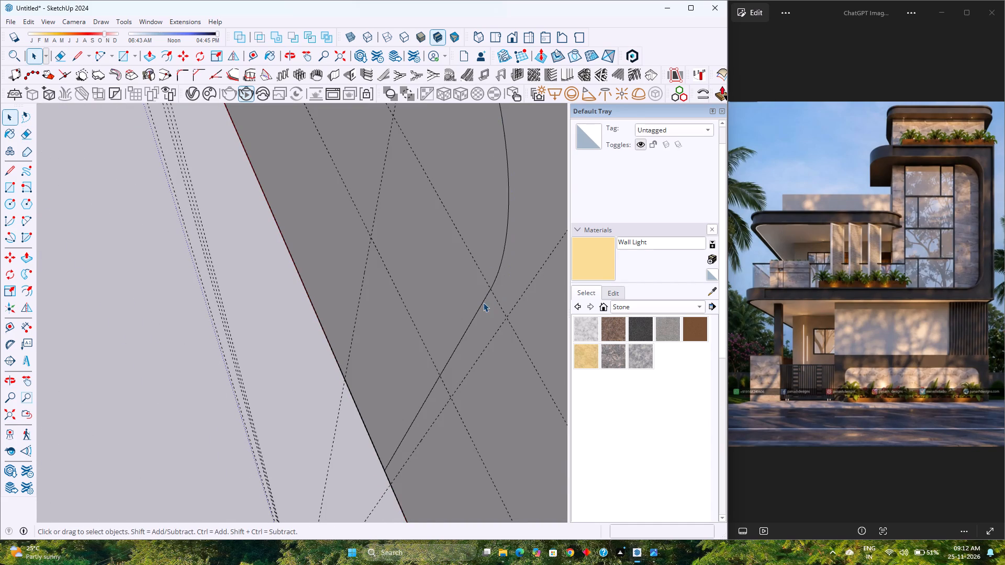
# Erase the stray bottom edge at the panel's opposite lower corner and delete the remaining connected rim strip.
pyautogui.scroll(-18, 451, 329)
pyautogui.keyDown('shift'); pyautogui.moveTo(375, 332); pyautogui.dragTo(459, 488, button='middle'); pyautogui.keyUp('shift')
pyautogui.moveTo(274, 428); pyautogui.dragTo(283, 426, button='middle')
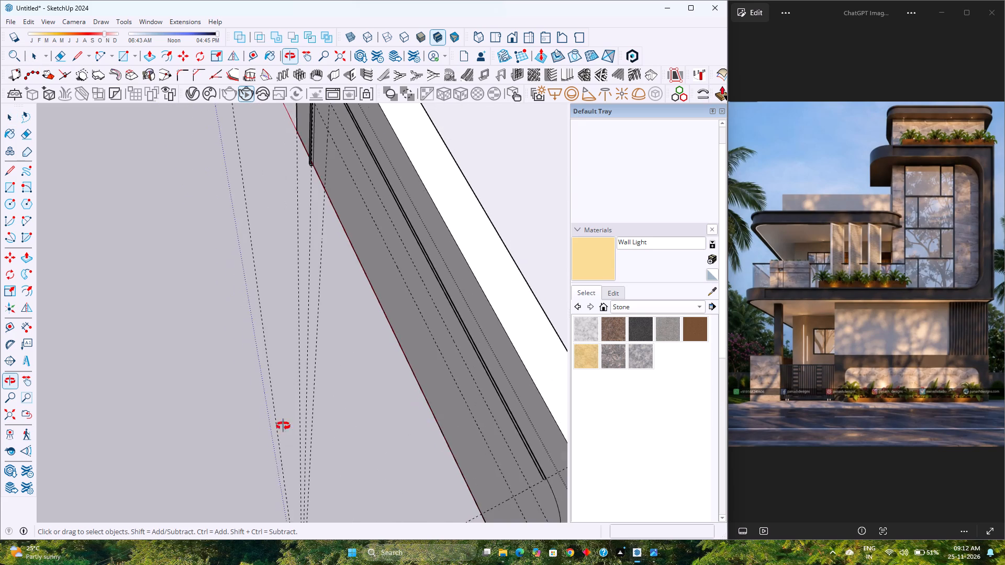
pyautogui.moveTo(283, 426); pyautogui.dragTo(451, 401, button='middle')
pyautogui.scroll(-2, 361, 341)
pyautogui.keyDown('shift'); pyautogui.moveTo(316, 246); pyautogui.dragTo(392, 524, button='middle'); pyautogui.keyUp('shift')
pyautogui.scroll(2, 258, 288)
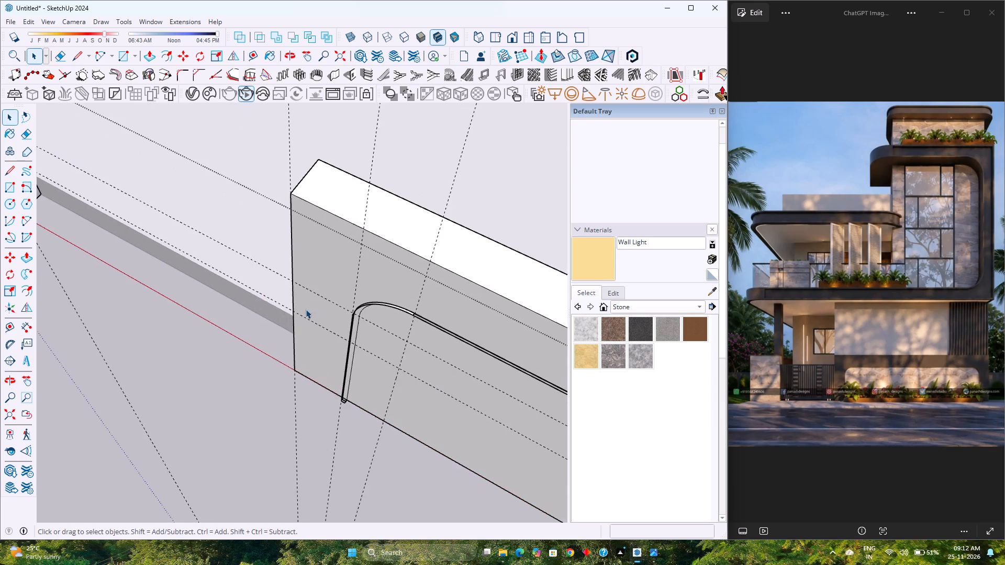
pyautogui.scroll(9, 306, 309)
pyautogui.keyDown('shift'); pyautogui.moveTo(329, 447); pyautogui.dragTo(319, 398, button='middle'); pyautogui.keyUp('shift')
pyautogui.scroll(10, 324, 408)
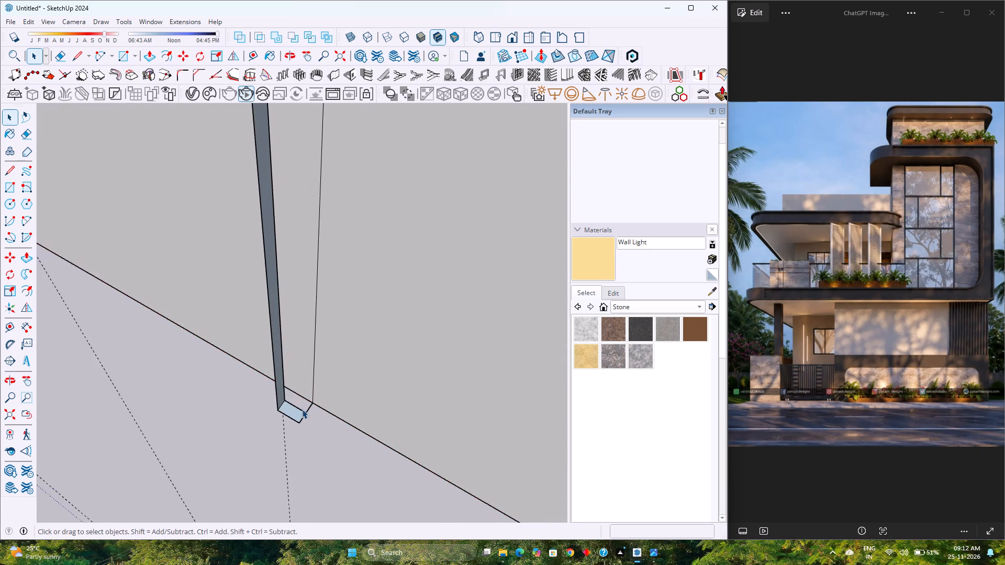
pyautogui.scroll(8, 302, 409)
pyautogui.press('e')
pyautogui.moveTo(304, 390); pyautogui.dragTo(336, 431)
pyautogui.press('space')
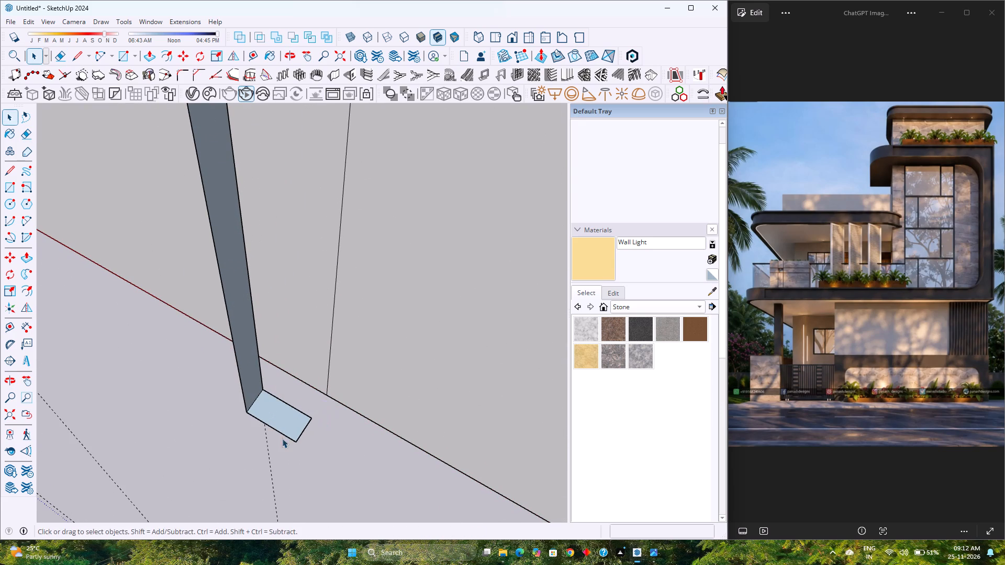
pyautogui.tripleClick(295, 418)
pyautogui.scroll(-15, 295, 418)
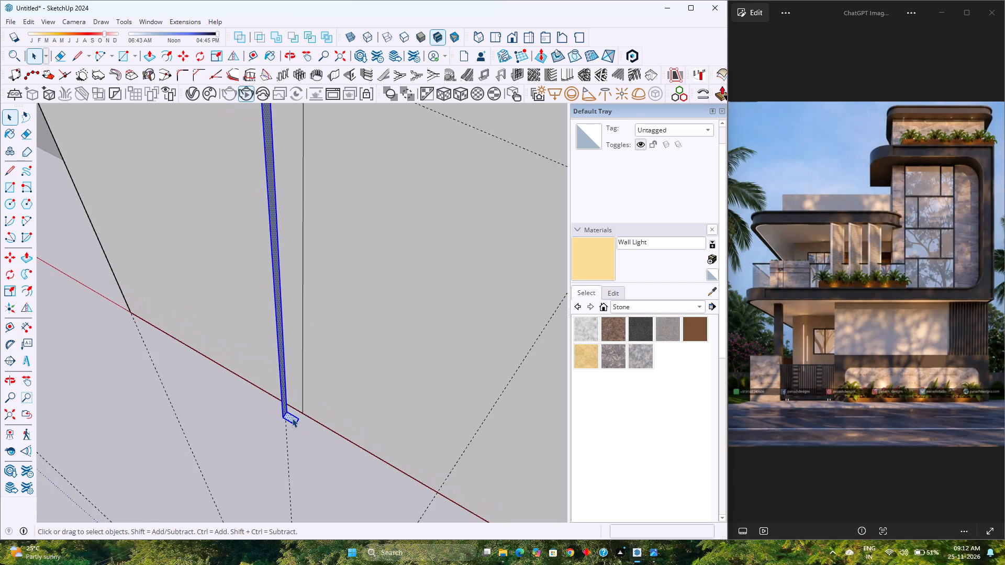
pyautogui.press('Delete')
# Push/Pull the rounded panel face outward from the front boundary wall by 0.5".
pyautogui.scroll(-17, 292, 418)
pyautogui.moveTo(327, 436); pyautogui.dragTo(336, 404, button='middle')
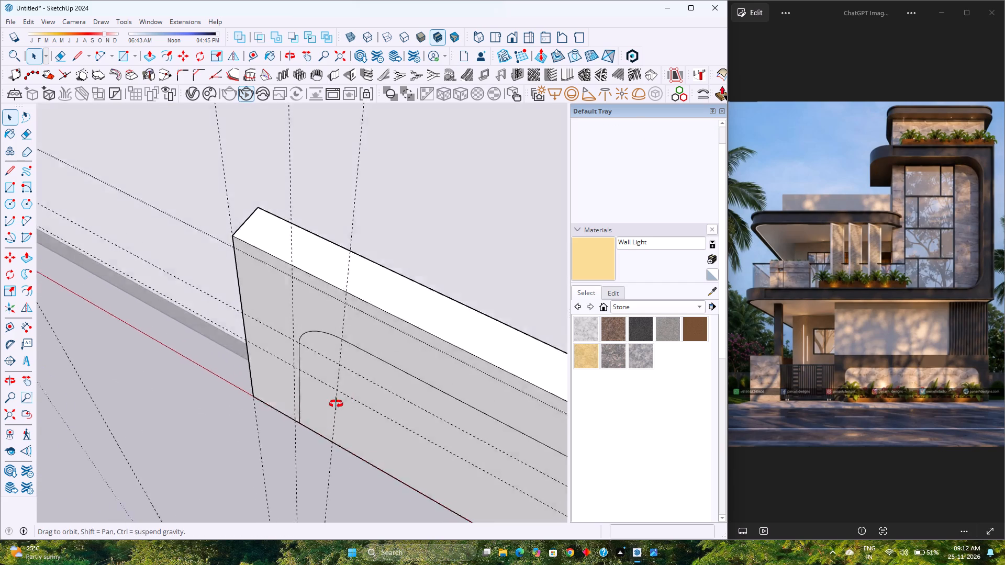
pyautogui.moveTo(336, 404); pyautogui.dragTo(490, 313, button='middle')
pyautogui.scroll(-2, 385, 425)
pyautogui.keyDown('shift'); pyautogui.moveTo(385, 430); pyautogui.dragTo(266, 380, button='middle'); pyautogui.keyUp('shift')
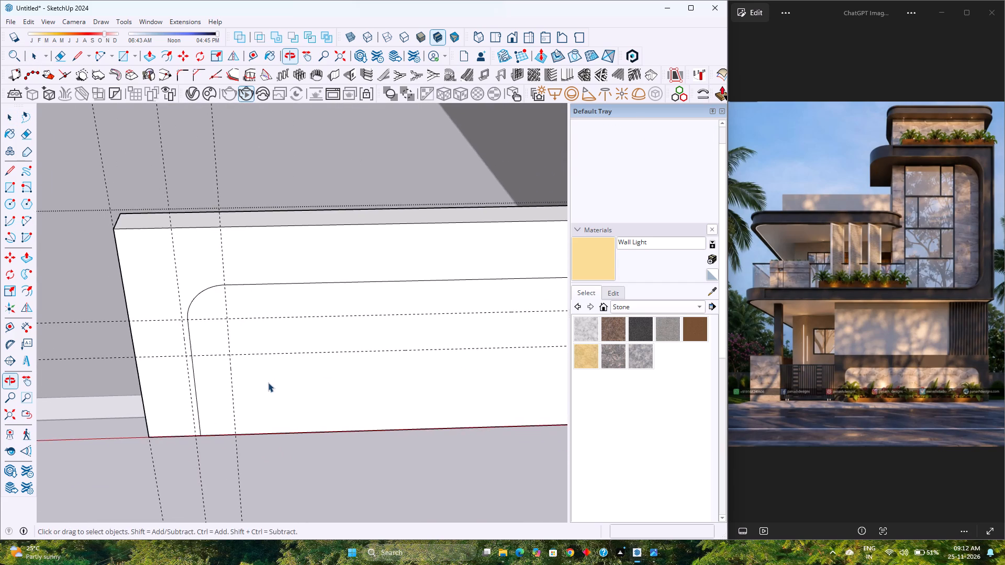
pyautogui.scroll(-3, 268, 382)
pyautogui.moveTo(313, 406); pyautogui.dragTo(289, 356, button='middle')
pyautogui.press('p')
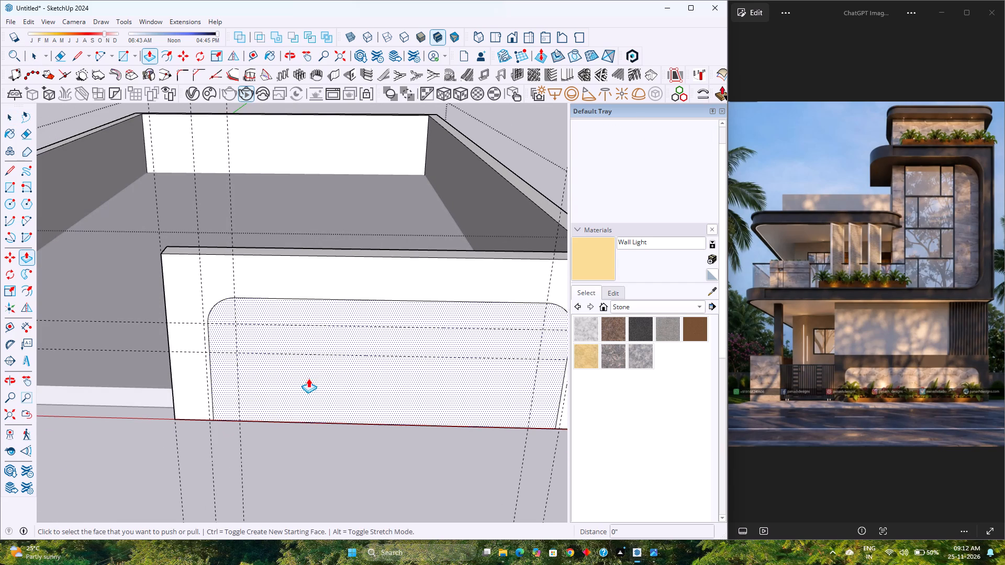
pyautogui.click(308, 378)
pyautogui.write('0.5')
pyautogui.press('Return')
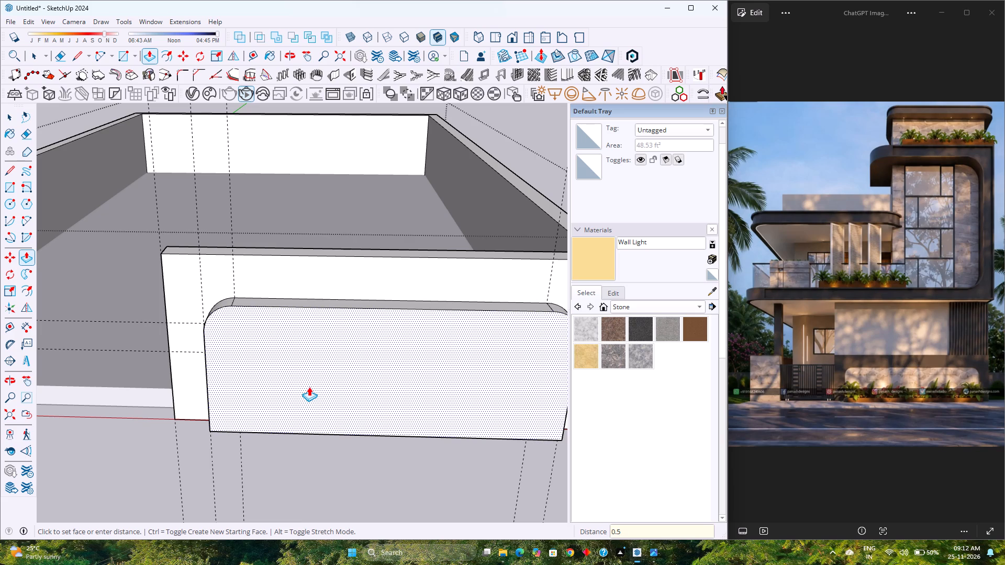
# Offset the raised panel's front outline, both sides, both rounded corners and the top edge, outward by 1".
pyautogui.moveTo(309, 387); pyautogui.dragTo(492, 453, button='middle')
pyautogui.scroll(-1, 489, 449)
pyautogui.scroll(7, 317, 420)
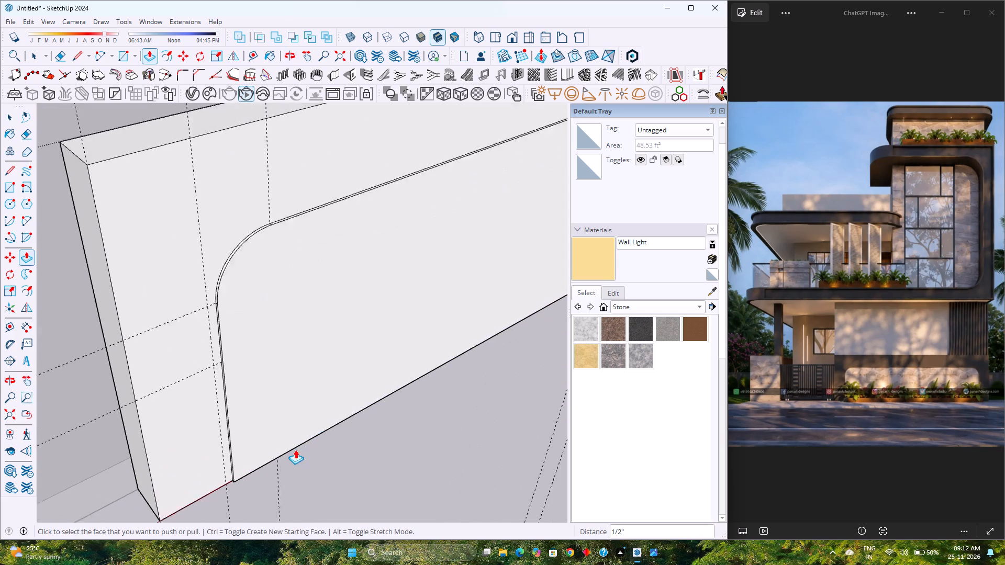
pyautogui.scroll(1, 295, 449)
pyautogui.press('space')
pyautogui.scroll(7, 228, 484)
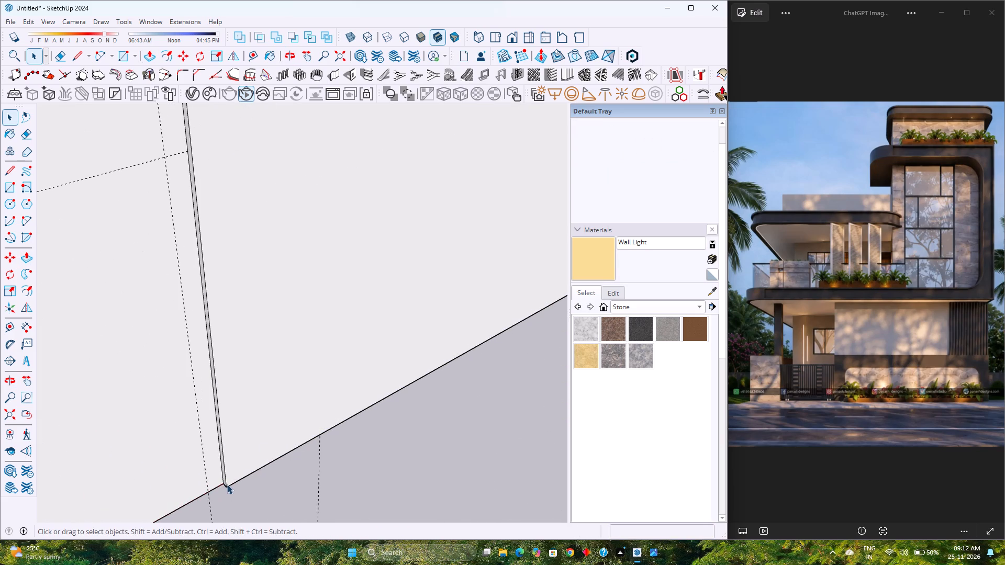
pyautogui.click(225, 477)
pyautogui.scroll(-12, 225, 477)
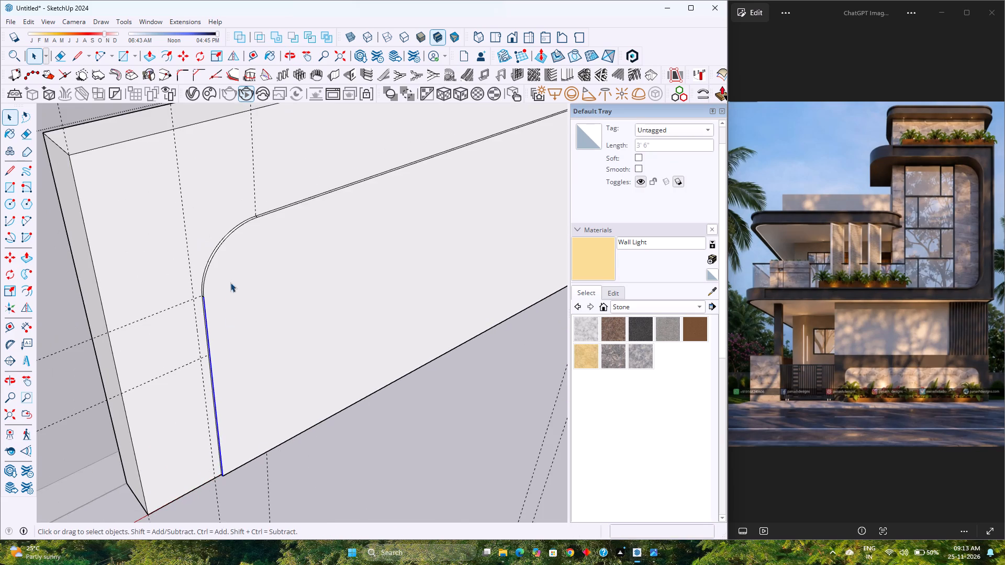
pyautogui.scroll(8, 204, 268)
pyautogui.keyDown('ctrl'); pyautogui.click(205, 290); pyautogui.keyUp('ctrl')
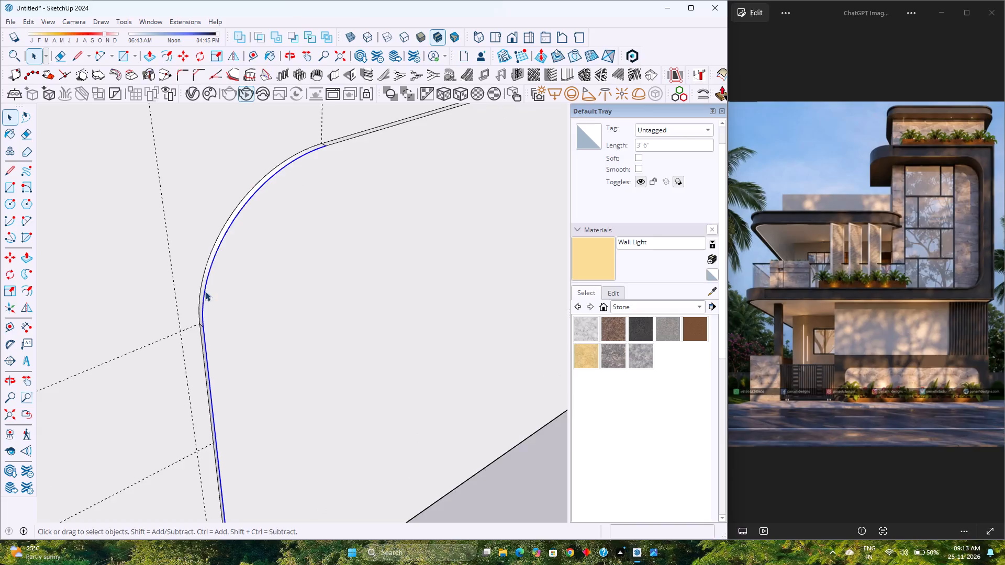
pyautogui.scroll(-2, 205, 295)
pyautogui.keyDown('ctrl'); pyautogui.click(330, 163); pyautogui.keyUp('ctrl')
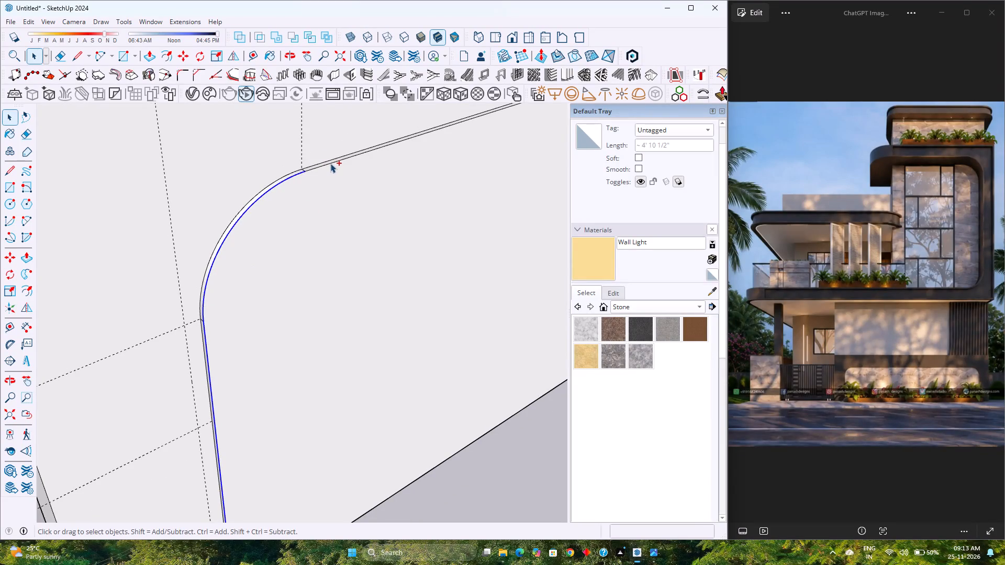
pyautogui.scroll(-19, 217, 291)
pyautogui.scroll(1, 216, 292)
pyautogui.scroll(-1, 216, 292)
pyautogui.scroll(1, 216, 292)
pyautogui.scroll(-2, 216, 292)
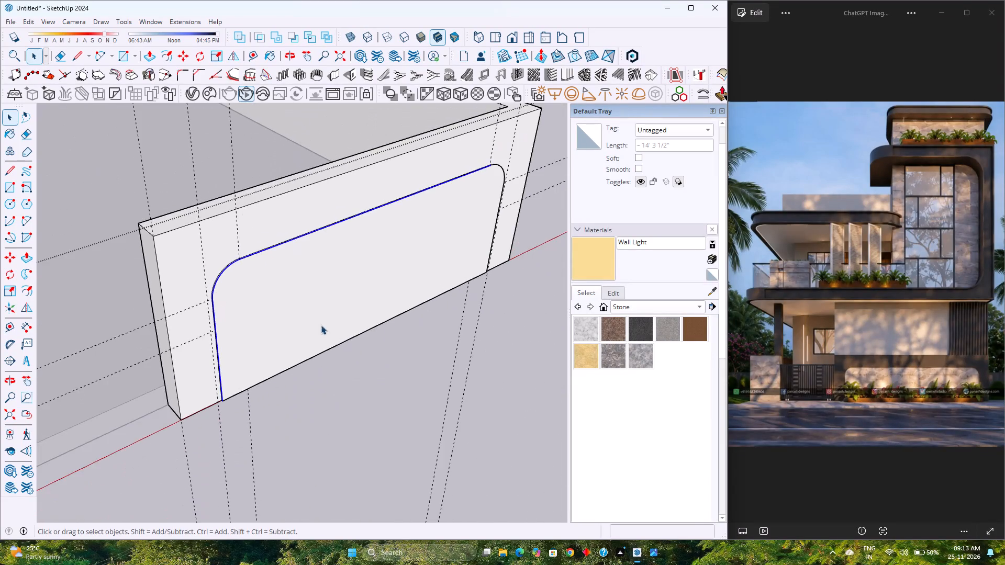
pyautogui.moveTo(322, 325); pyautogui.dragTo(134, 336, button='middle')
pyautogui.scroll(8, 512, 238)
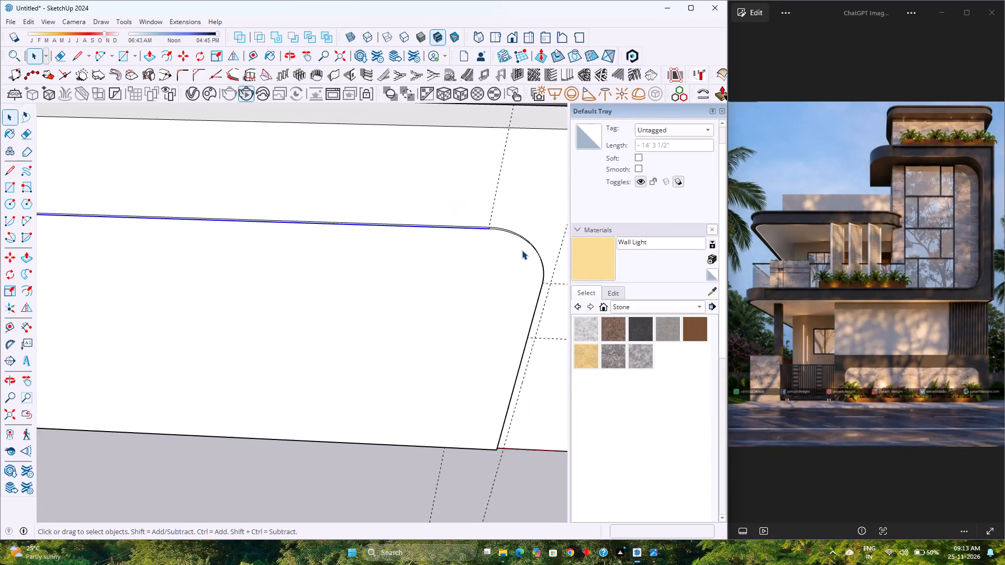
pyautogui.scroll(1, 522, 250)
pyautogui.moveTo(522, 252); pyautogui.dragTo(430, 267, button='middle')
pyautogui.scroll(12, 540, 300)
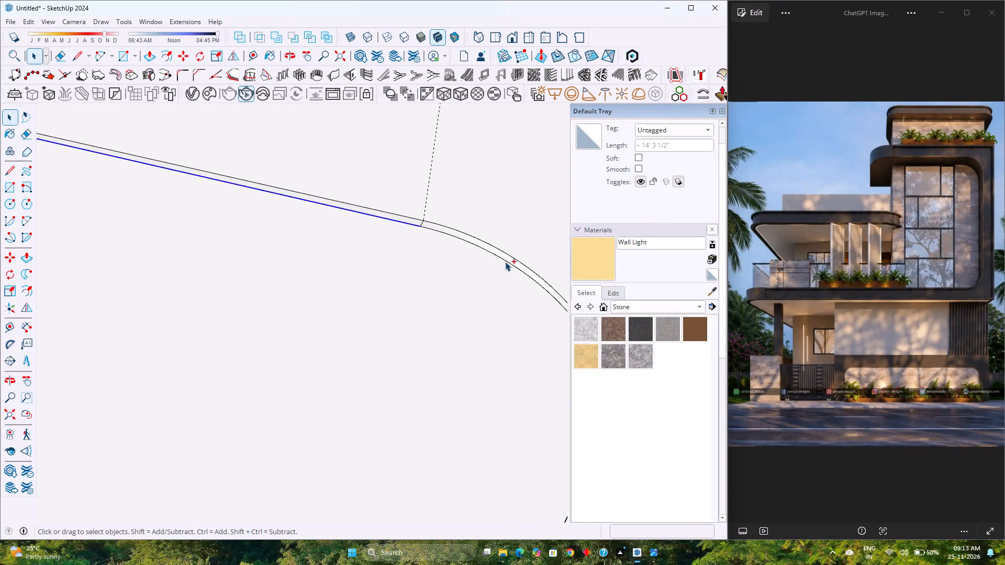
pyautogui.keyDown('ctrl'); pyautogui.click(505, 262); pyautogui.keyUp('ctrl')
pyautogui.scroll(-9, 419, 281)
pyautogui.moveTo(504, 370); pyautogui.dragTo(406, 334, button='middle')
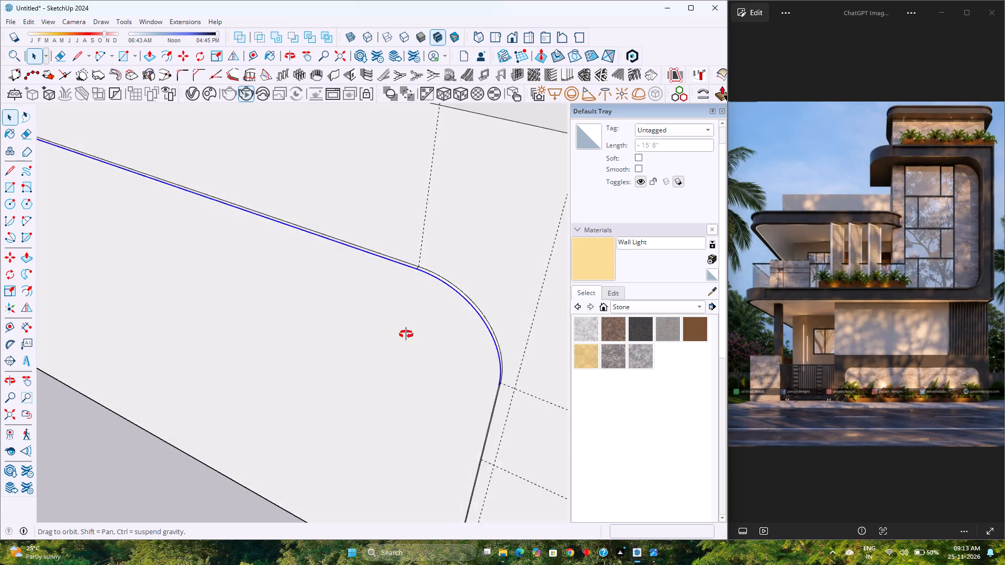
pyautogui.moveTo(406, 334); pyautogui.dragTo(392, 326, button='middle')
pyautogui.middleClick(392, 326)
pyautogui.scroll(8, 474, 454)
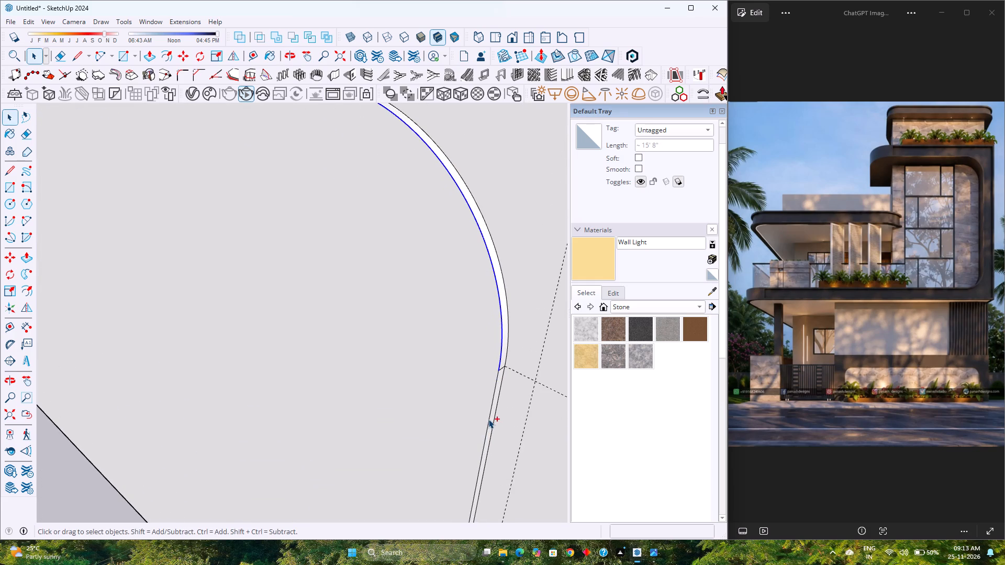
pyautogui.keyDown('ctrl'); pyautogui.click(490, 415); pyautogui.keyUp('ctrl')
pyautogui.scroll(-10, 482, 377)
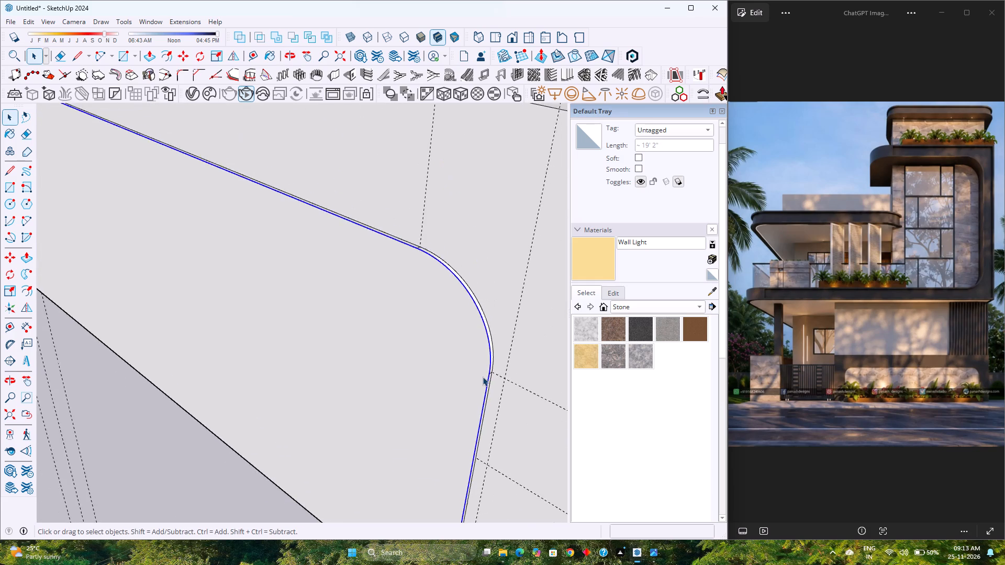
pyautogui.scroll(-14, 483, 377)
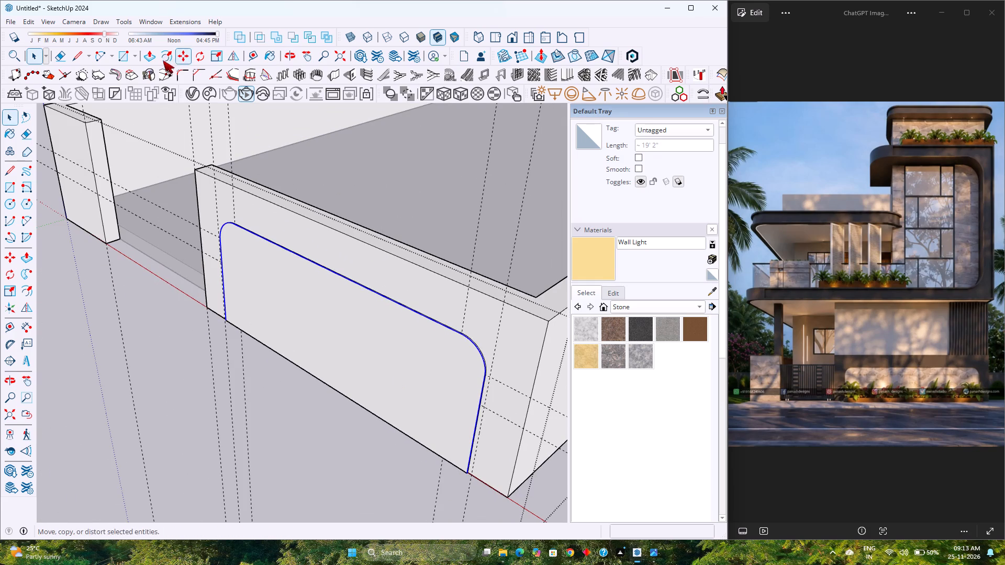
pyautogui.click(162, 60)
pyautogui.click(488, 413)
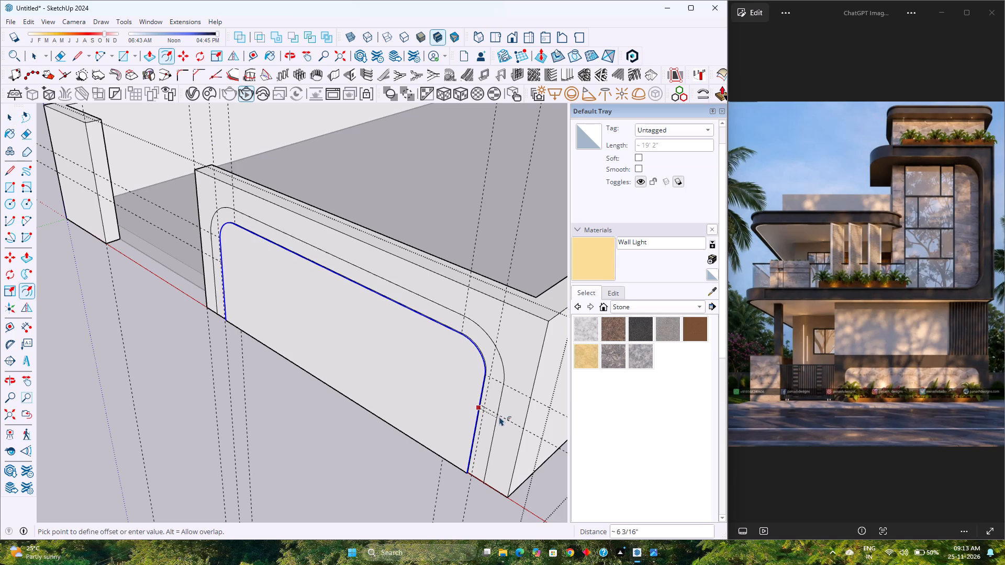
pyautogui.press('1')
pyautogui.press('Return')
# Draw a short line closing the gap between the panel outline and its offset at one lower corner.
pyautogui.scroll(7, 470, 487)
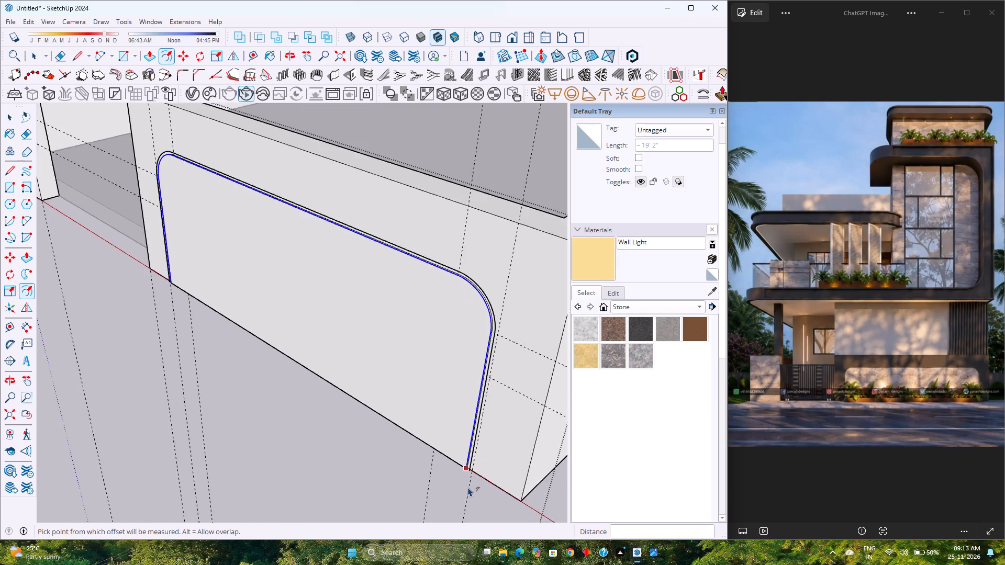
pyautogui.scroll(15, 468, 487)
pyautogui.moveTo(450, 459); pyautogui.dragTo(552, 467, button='middle')
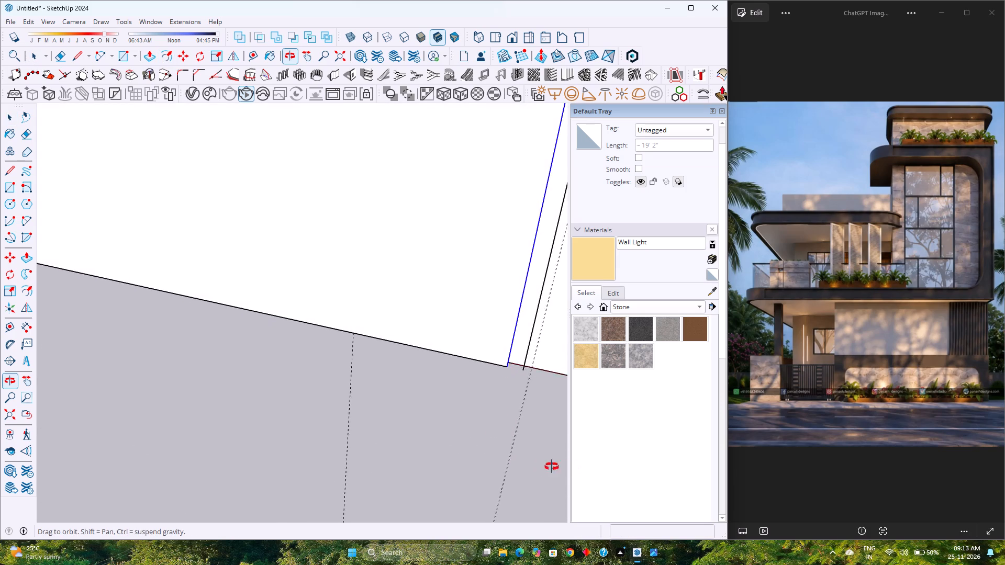
pyautogui.moveTo(552, 467); pyautogui.dragTo(393, 463, button='middle')
pyautogui.press('l')
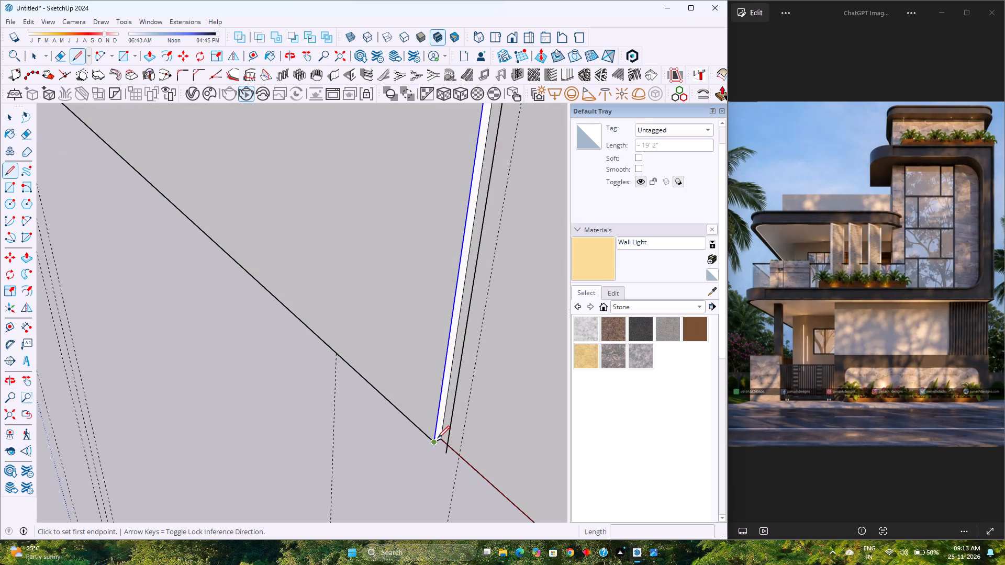
pyautogui.click(434, 440)
pyautogui.click(448, 450)
pyautogui.scroll(-2, 448, 453)
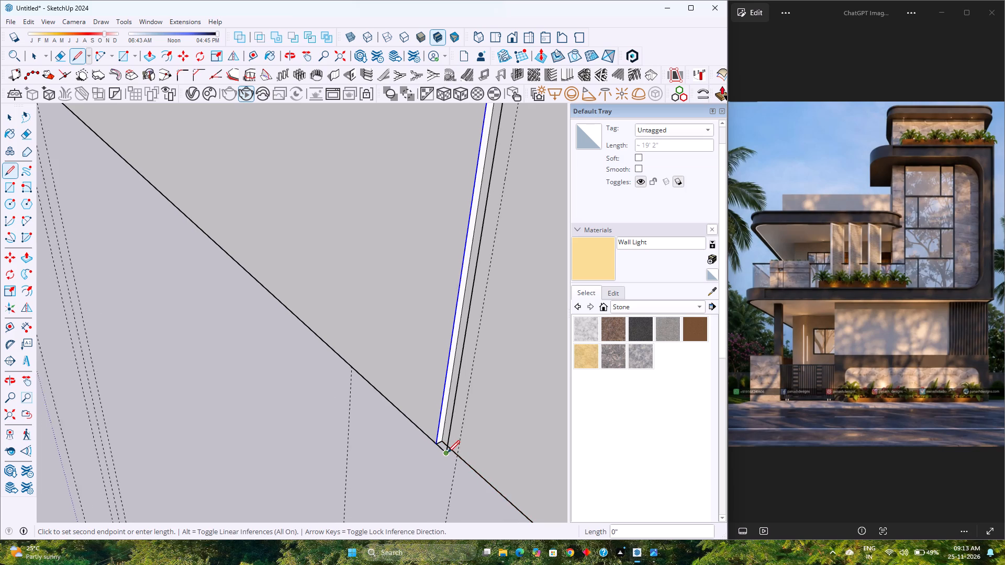
pyautogui.scroll(-12, 448, 453)
pyautogui.press('Escape')
# Draw a short line closing the border strip between outline and offset at the panel's opposite lower corner.
pyautogui.scroll(-6, 430, 451)
pyautogui.scroll(-3, 364, 405)
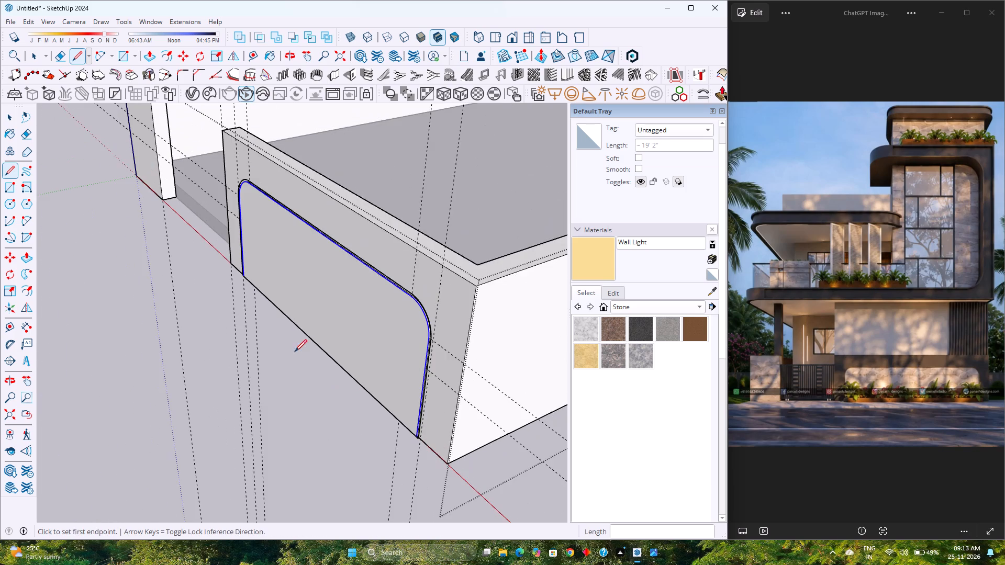
pyautogui.scroll(4, 222, 292)
pyautogui.moveTo(225, 288); pyautogui.dragTo(426, 357, button='middle')
pyautogui.scroll(10, 462, 343)
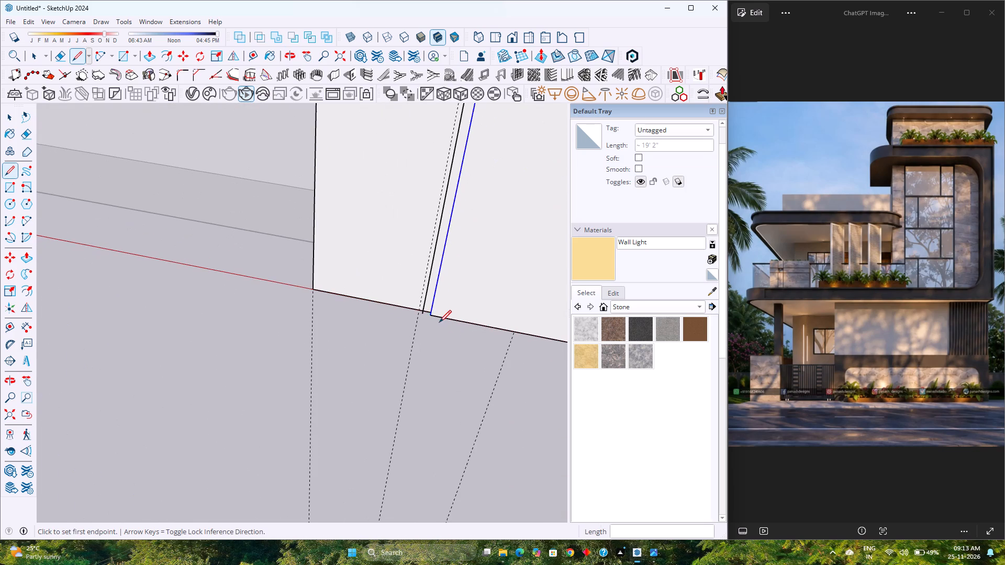
pyautogui.scroll(14, 422, 312)
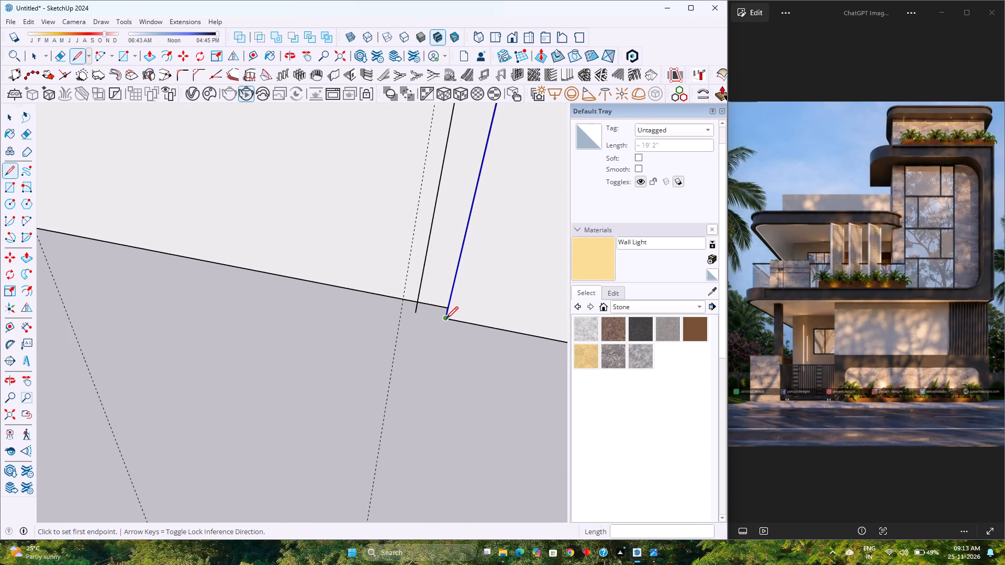
pyautogui.click(446, 319)
pyautogui.click(417, 312)
# Push/Pull the closed border strip around the panel outward by 1".
pyautogui.press('p')
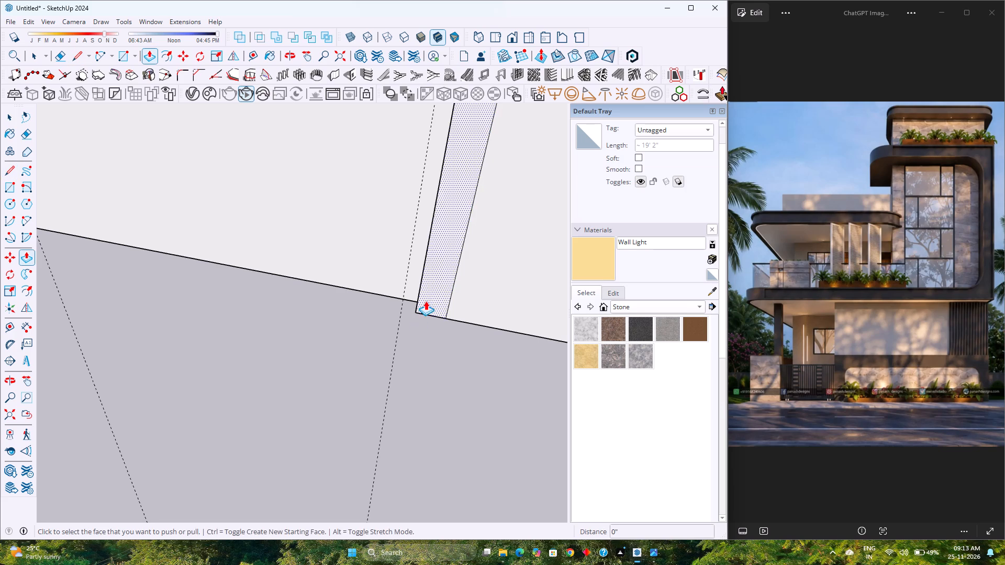
pyautogui.click(430, 298)
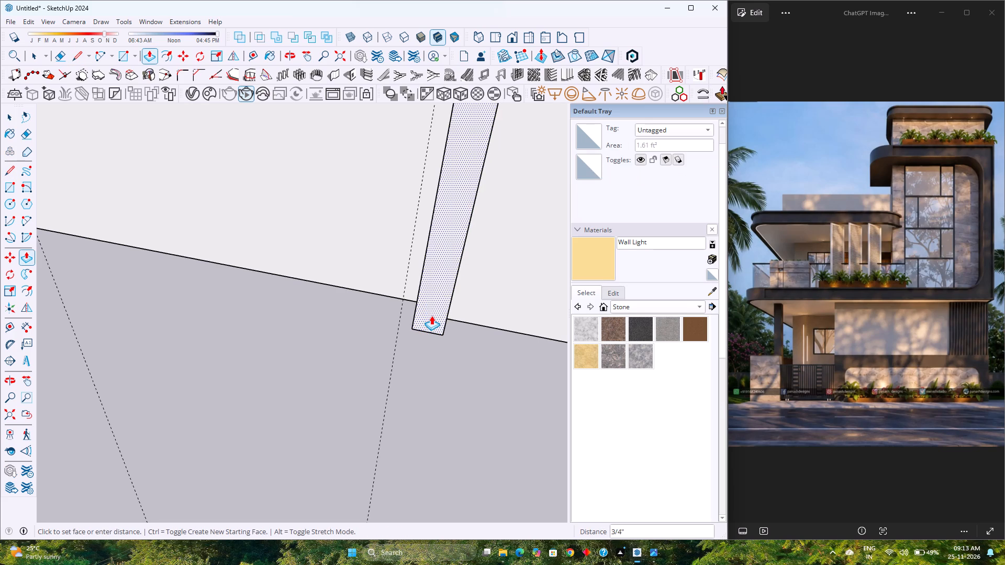
pyautogui.press('1')
pyautogui.press('Return')
# Repeat the 1" Push/Pull on the inner panel face, bringing it flush with the border strip.
pyautogui.scroll(5, 466, 322)
pyautogui.moveTo(468, 322); pyautogui.dragTo(338, 352, button='middle')
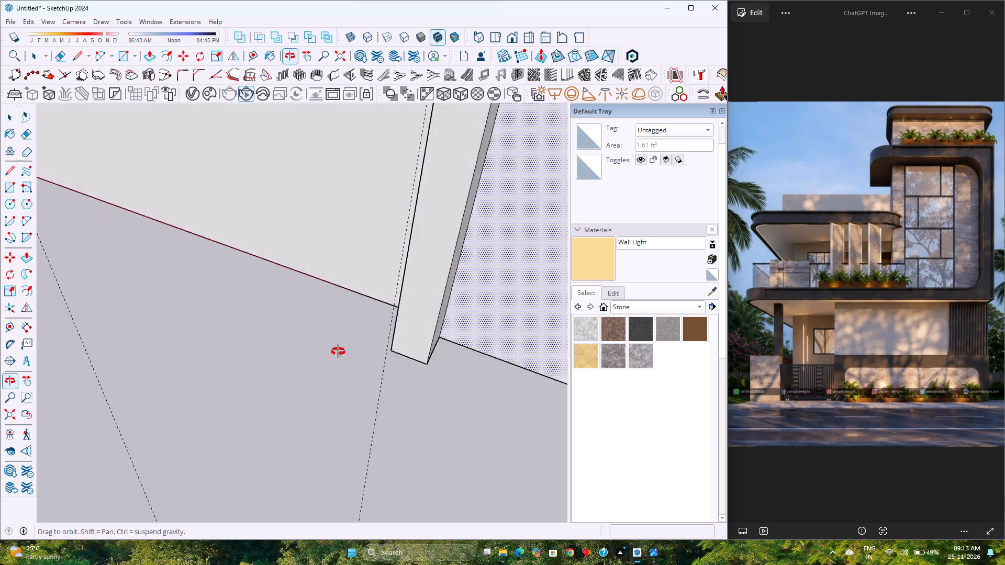
pyautogui.moveTo(338, 352); pyautogui.dragTo(299, 360, button='middle')
pyautogui.doubleClick(459, 366)
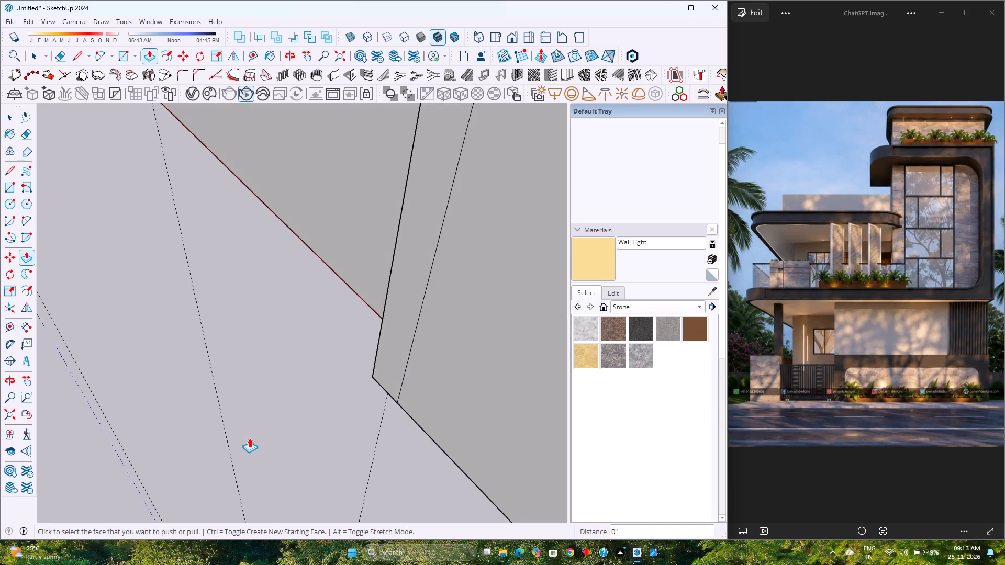
# Erase the seam edges between border and panel face along one side, its rounded corner and the top.
pyautogui.scroll(-19, 293, 430)
pyautogui.press('e')
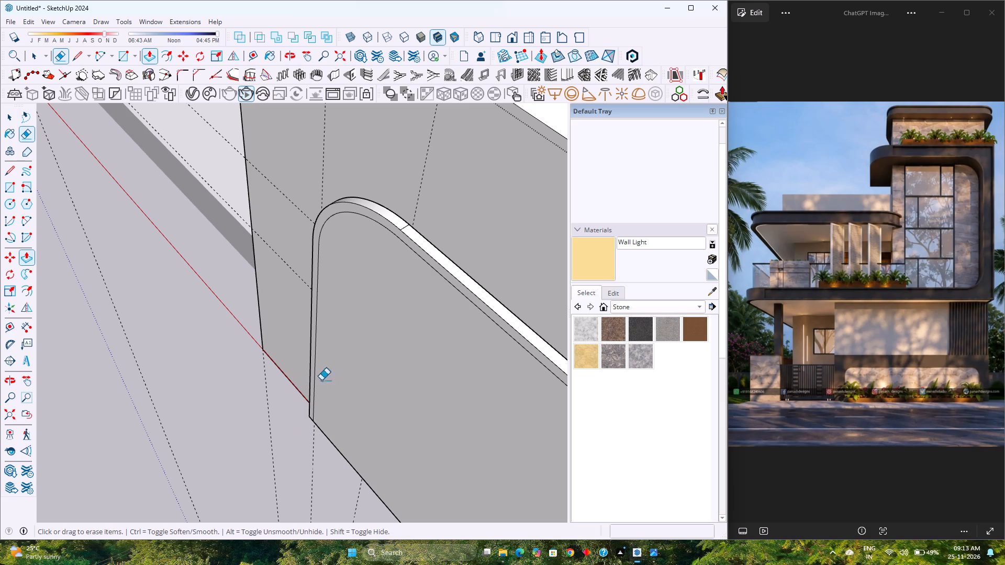
pyautogui.moveTo(333, 369); pyautogui.dragTo(315, 377)
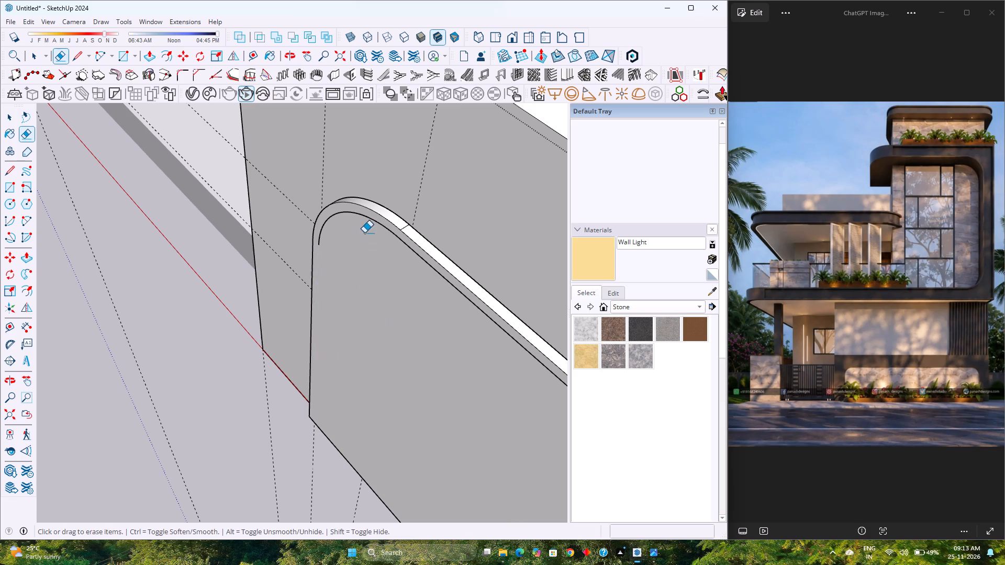
pyautogui.click(365, 221)
pyautogui.moveTo(405, 247); pyautogui.dragTo(410, 251)
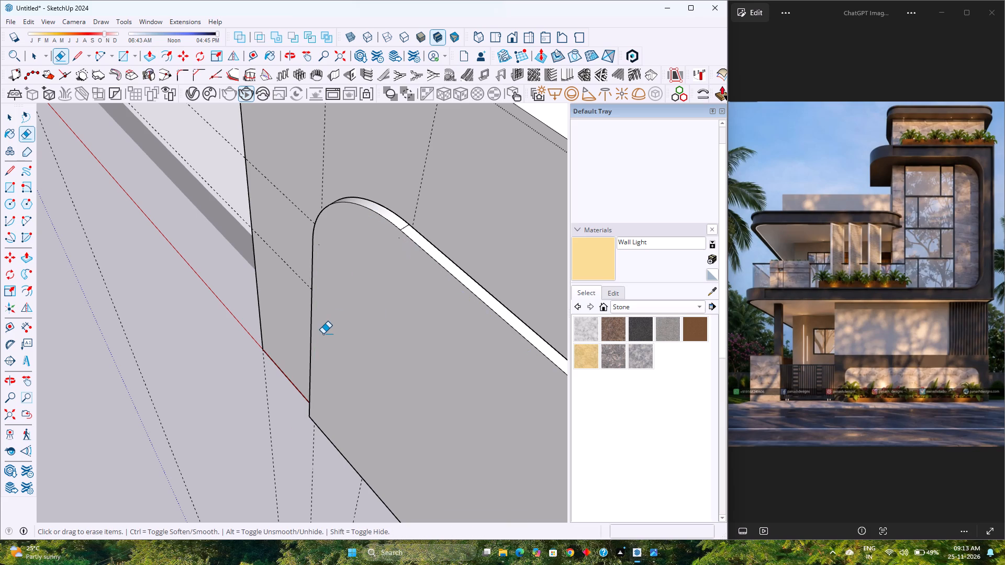
# Erase the remaining seam arc and vertical seam edge at the panel's opposite rounded corner.
pyautogui.scroll(-14, 323, 334)
pyautogui.scroll(1, 323, 334)
pyautogui.scroll(-14, 323, 334)
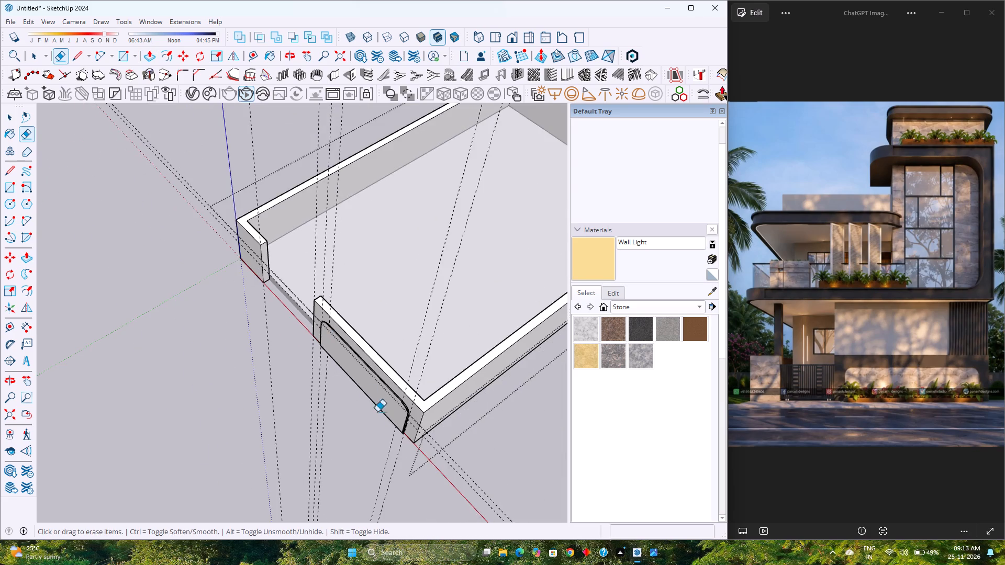
pyautogui.moveTo(378, 415); pyautogui.dragTo(267, 405, button='middle')
pyautogui.scroll(11, 330, 466)
pyautogui.scroll(4, 356, 381)
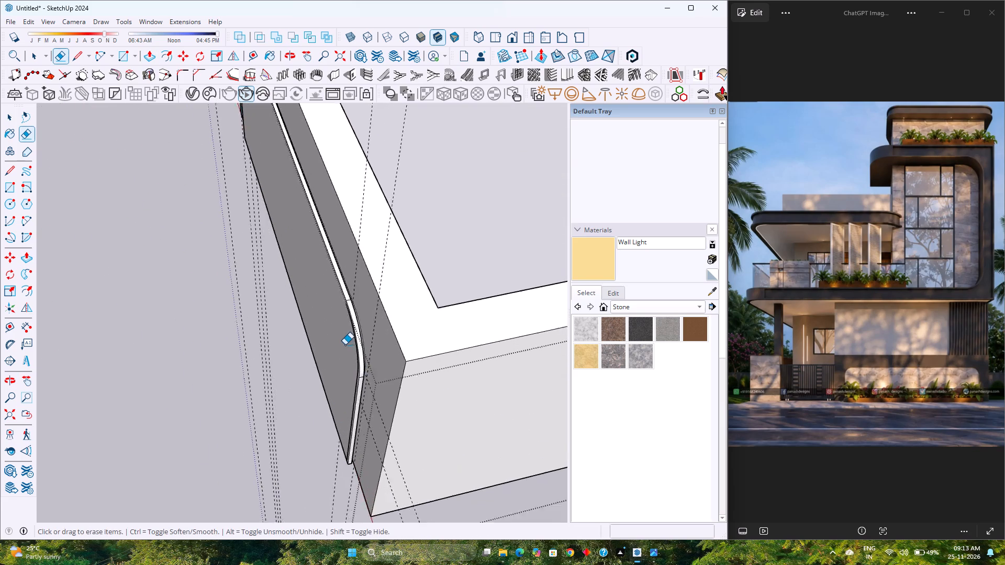
pyautogui.scroll(4, 345, 345)
pyautogui.moveTo(346, 380); pyautogui.dragTo(521, 286, button='middle')
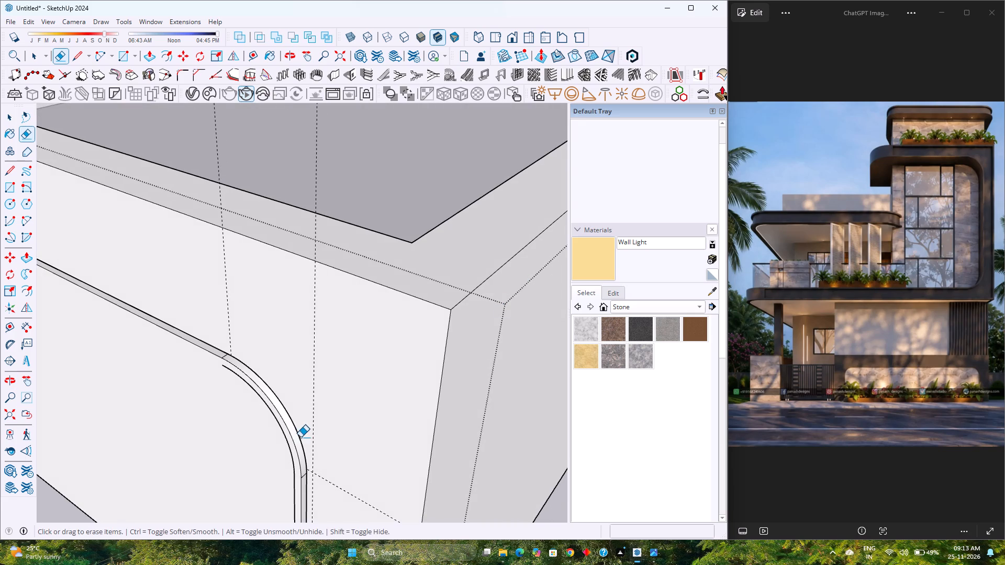
pyautogui.scroll(10, 272, 464)
pyautogui.click(312, 394)
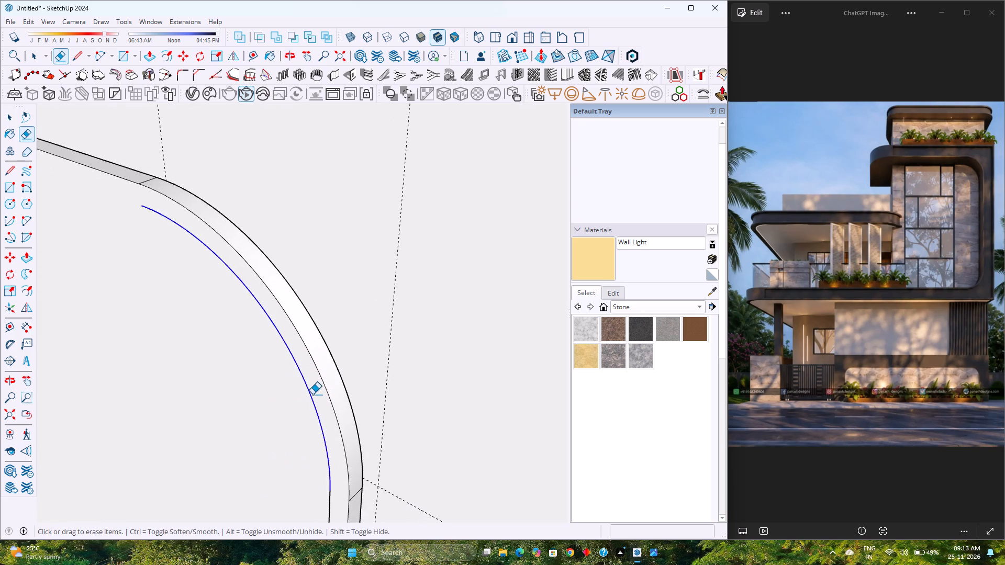
pyautogui.scroll(-9, 312, 395)
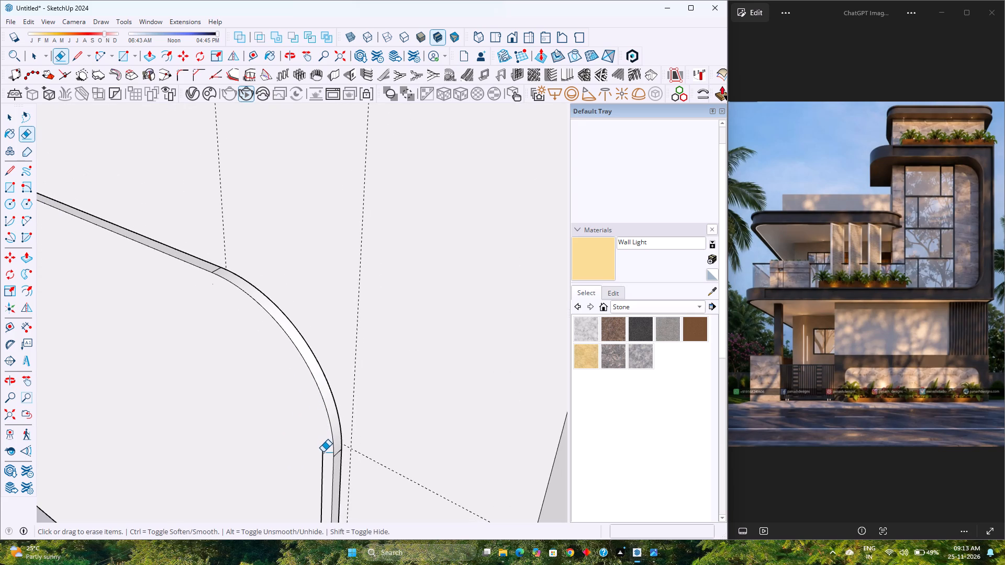
pyautogui.click(323, 452)
# Remove the raised panel's merged front face, exposing the inside behind its rounded rim.
pyautogui.scroll(-20, 321, 447)
pyautogui.scroll(-3, 321, 447)
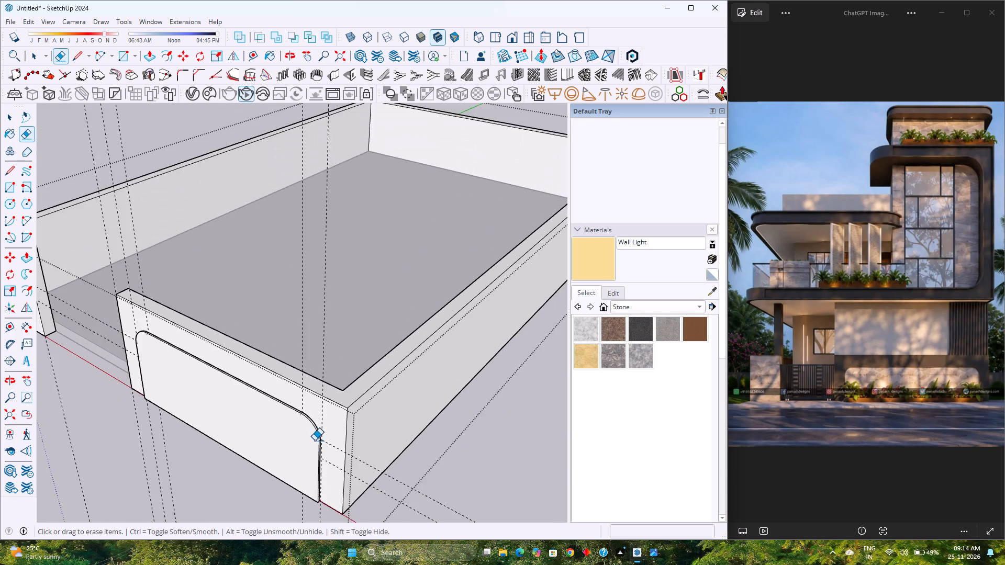
pyautogui.keyDown('shift'); pyautogui.moveTo(292, 466); pyautogui.dragTo(331, 426, button='middle'); pyautogui.keyUp('shift')
pyautogui.keyDown('shift'); pyautogui.middleClick(331, 426); pyautogui.keyUp('shift')
pyautogui.scroll(10, 332, 395)
pyautogui.press('space')
pyautogui.scroll(4, 343, 394)
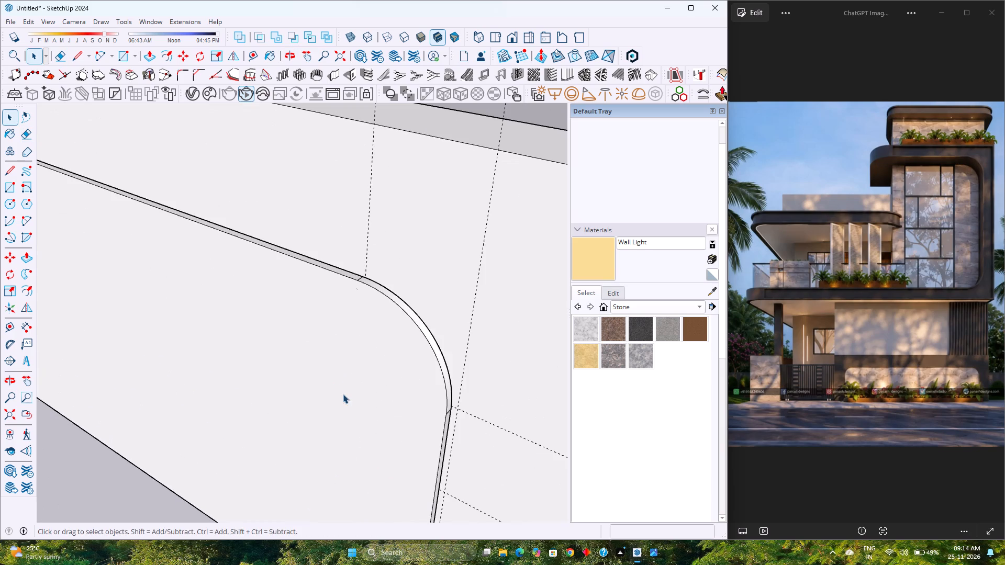
pyautogui.click(343, 393)
pyautogui.rightClick(343, 393)
pyautogui.click(374, 157)
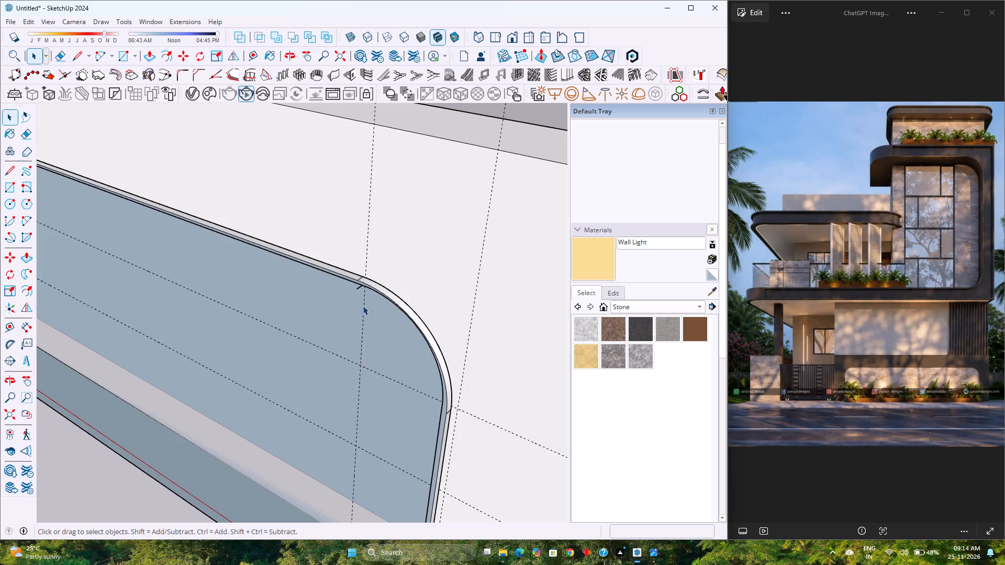
# Erase the leftover short edge inside the raised panel where its top meets the rounded corner.
pyautogui.click(356, 287)
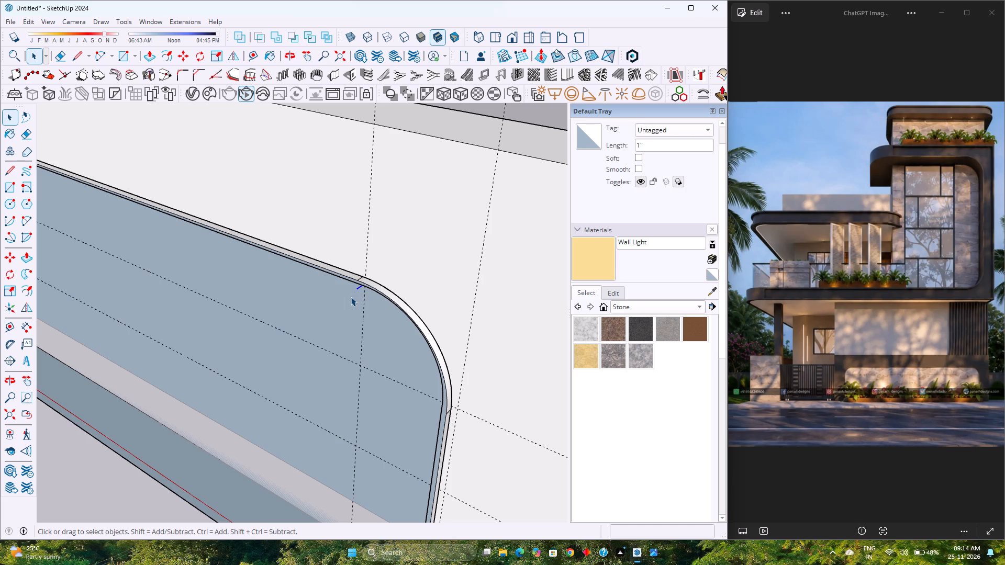
pyautogui.press('Delete')
# Erase the two leftover short edges inside the panel at both ends of the opposite rounded corner.
pyautogui.scroll(-8, 328, 322)
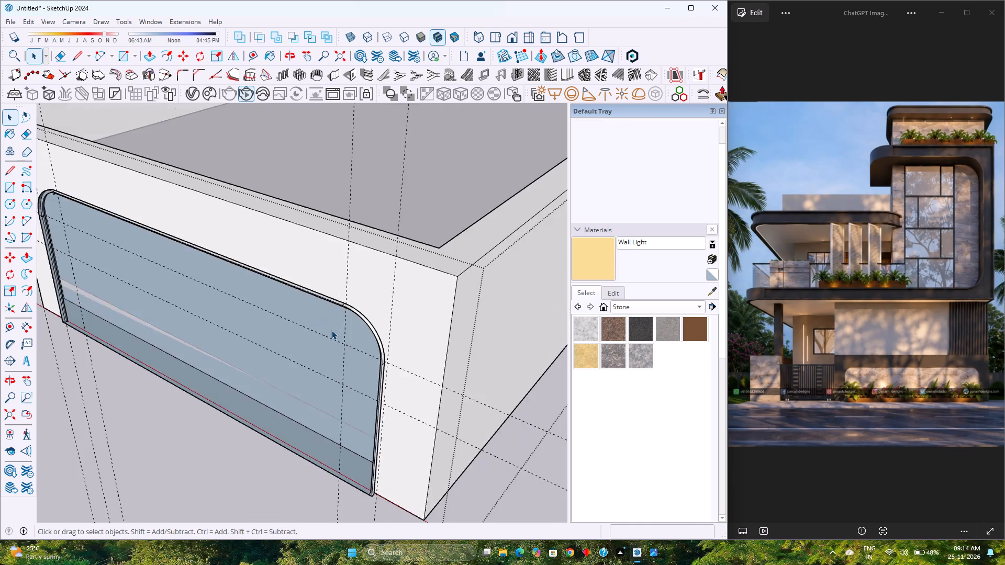
pyautogui.moveTo(331, 330); pyautogui.dragTo(555, 306, button='middle')
pyautogui.middleClick(555, 306)
pyautogui.scroll(-14, 467, 324)
pyautogui.scroll(5, 294, 323)
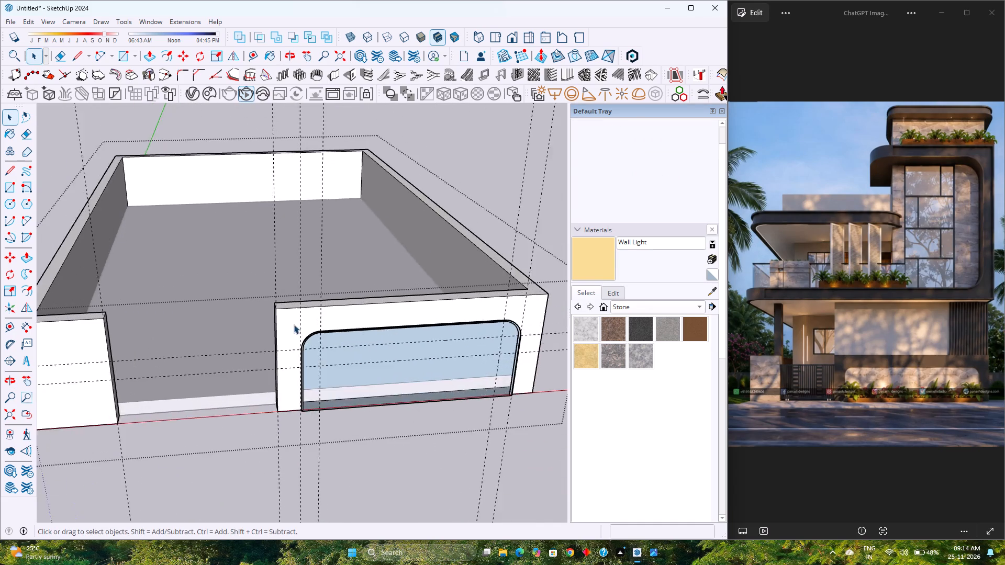
pyautogui.scroll(13, 294, 324)
pyautogui.moveTo(313, 366); pyautogui.dragTo(249, 357, button='middle')
pyautogui.middleClick(248, 357)
pyautogui.middleClick(247, 358)
pyautogui.scroll(2, 339, 320)
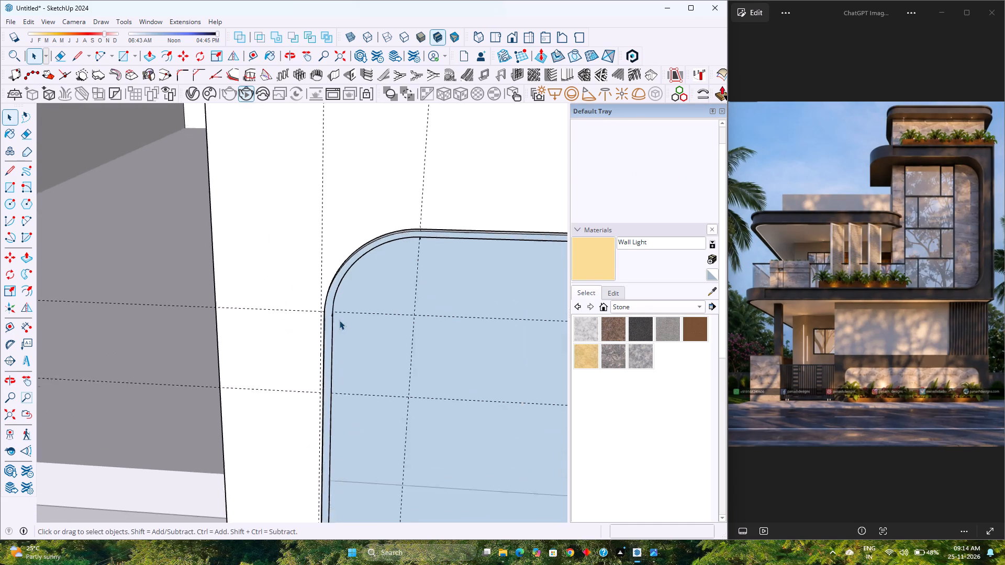
pyautogui.scroll(2, 339, 320)
pyautogui.moveTo(350, 323); pyautogui.dragTo(290, 336, button='middle')
pyautogui.scroll(5, 300, 327)
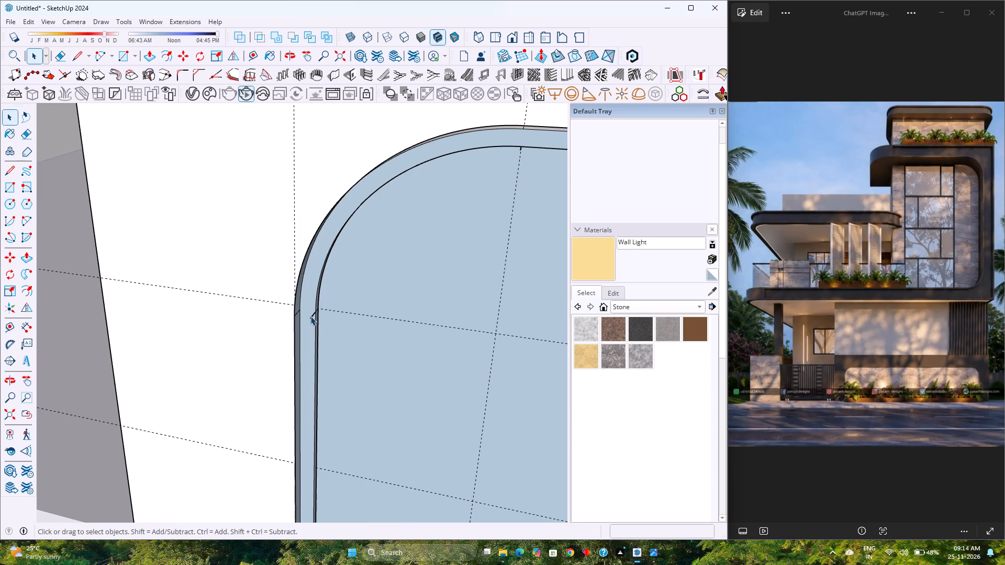
pyautogui.click(310, 316)
pyautogui.press('Delete')
pyautogui.moveTo(374, 306); pyautogui.dragTo(233, 334, button='middle')
pyautogui.middleClick(233, 334)
pyautogui.click(373, 212)
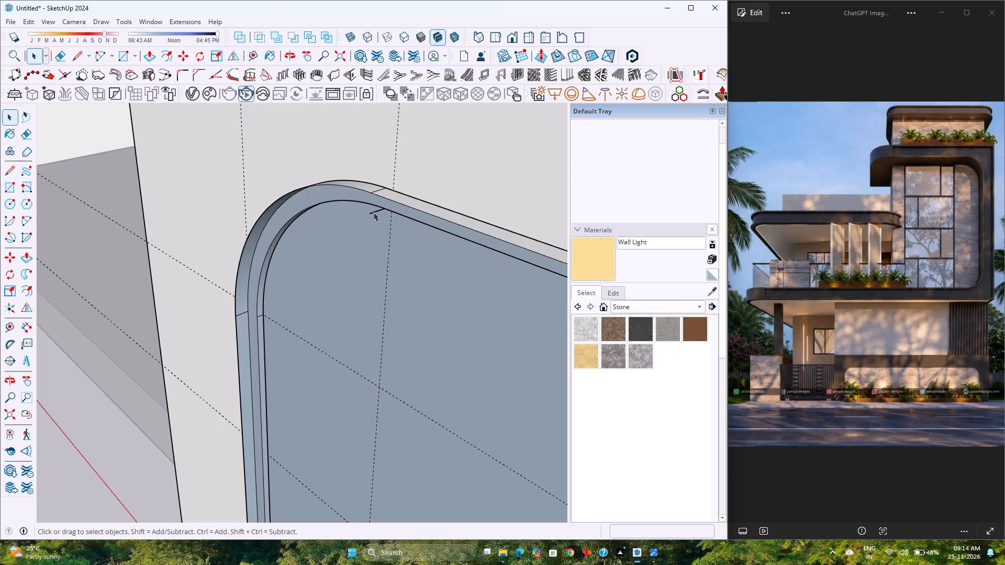
pyautogui.press('Delete')
# Unhide the raised panel's front face.
pyautogui.scroll(-12, 232, 423)
pyautogui.moveTo(257, 426); pyautogui.dragTo(317, 396, button='middle')
pyautogui.middleClick(318, 395)
pyautogui.scroll(-6, 321, 392)
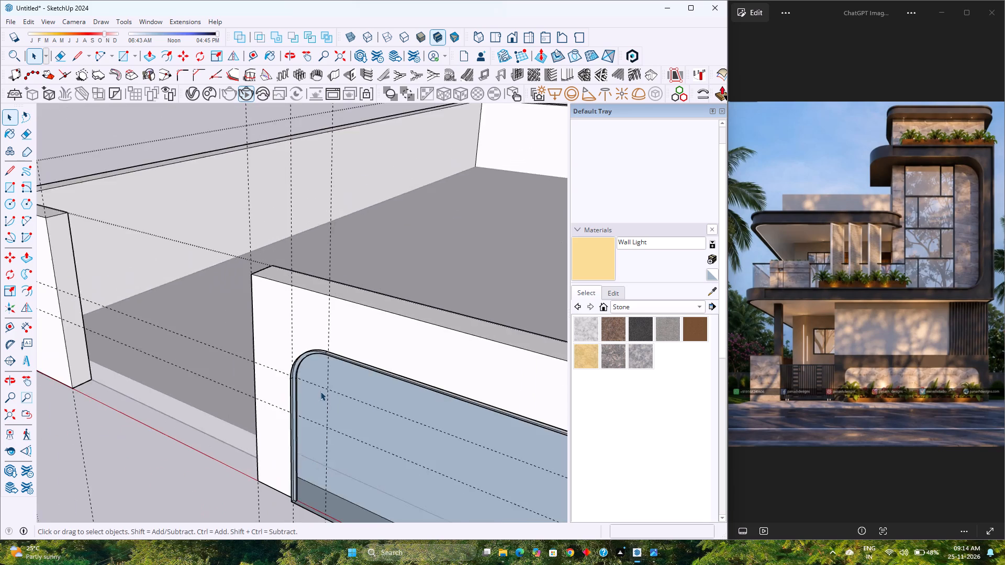
pyautogui.scroll(-3, 320, 391)
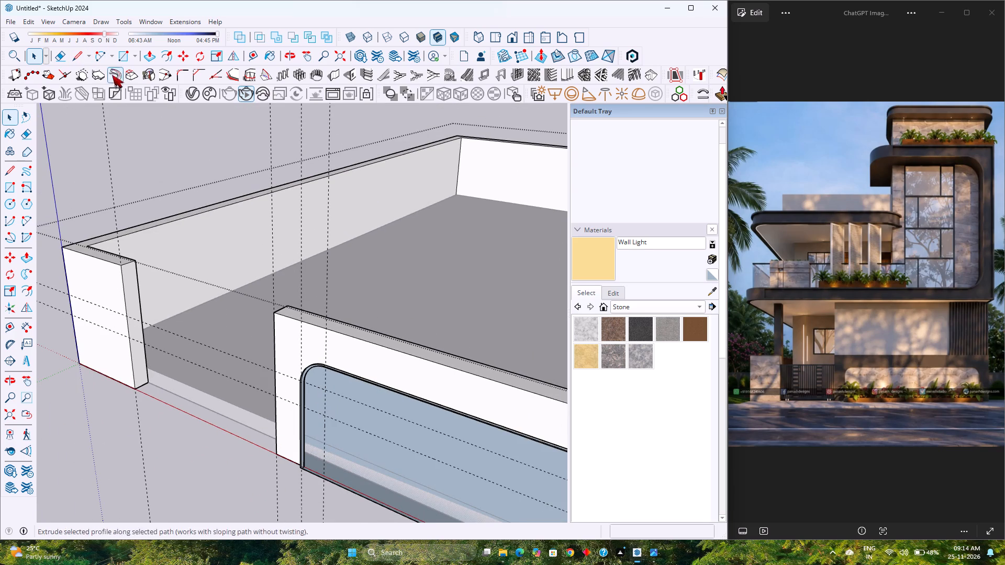
pyautogui.click(28, 22)
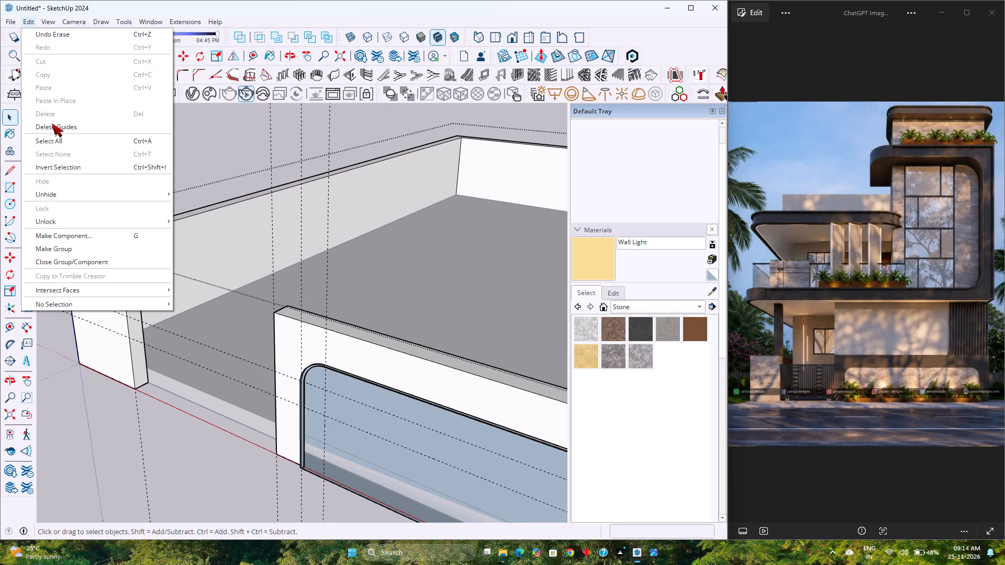
pyautogui.click(197, 217)
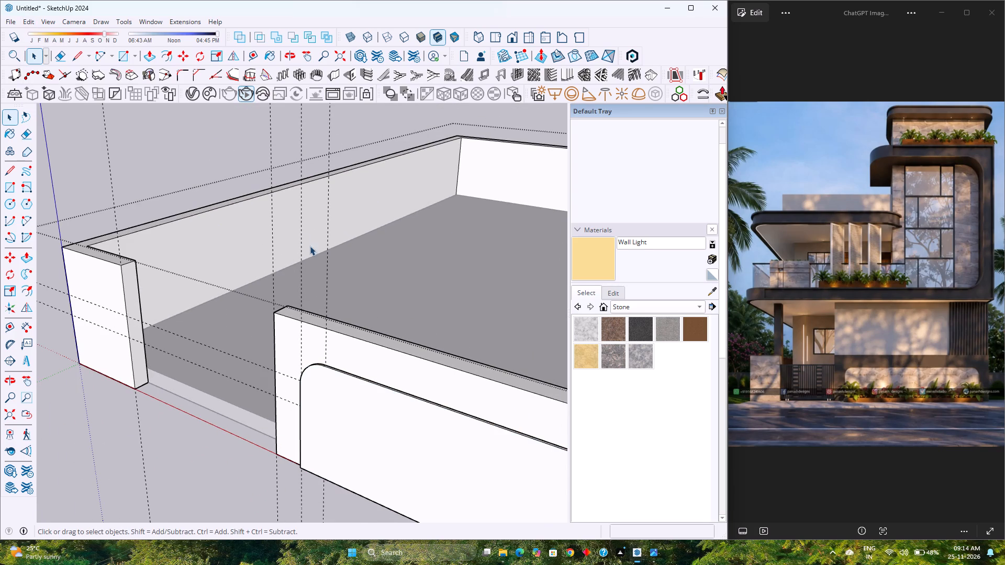
# Examine the raised panel's front face and its rounded edges on the boundary wall from several angles.
pyautogui.scroll(-9, 318, 299)
pyautogui.moveTo(291, 346); pyautogui.dragTo(421, 394, button='middle')
pyautogui.middleClick(421, 394)
pyautogui.scroll(5, 475, 366)
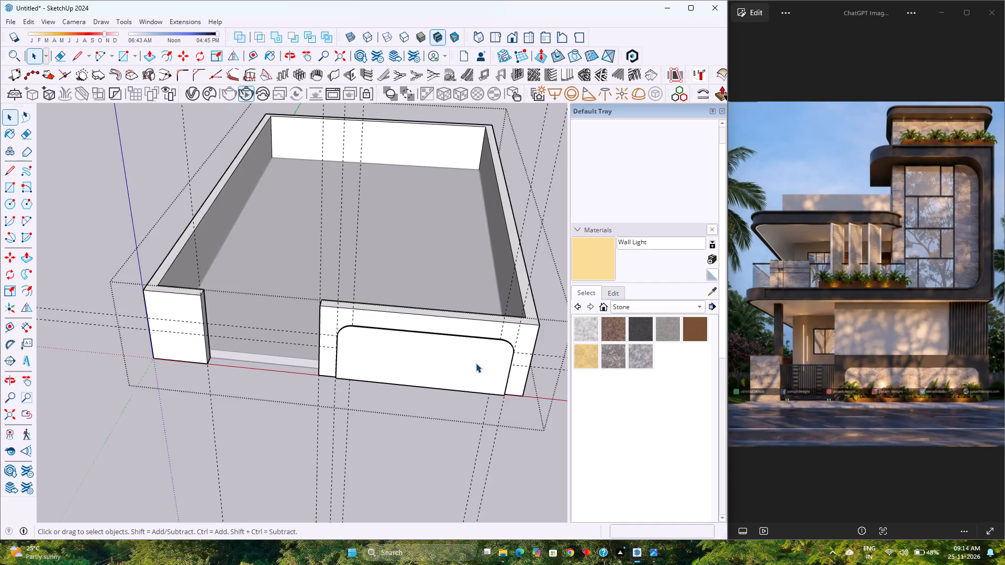
pyautogui.scroll(2, 476, 363)
pyautogui.moveTo(475, 363); pyautogui.dragTo(293, 331, button='middle')
pyautogui.middleClick(293, 331)
pyautogui.scroll(-5, 289, 329)
pyautogui.scroll(13, 392, 412)
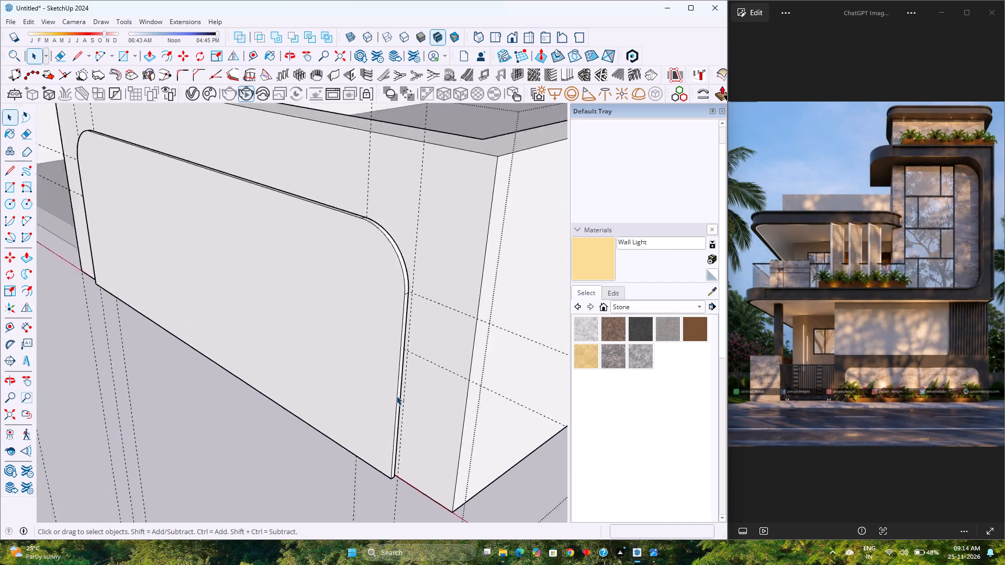
pyautogui.scroll(2, 396, 395)
pyautogui.moveTo(395, 394); pyautogui.dragTo(435, 403, button='middle')
pyautogui.scroll(-8, 433, 402)
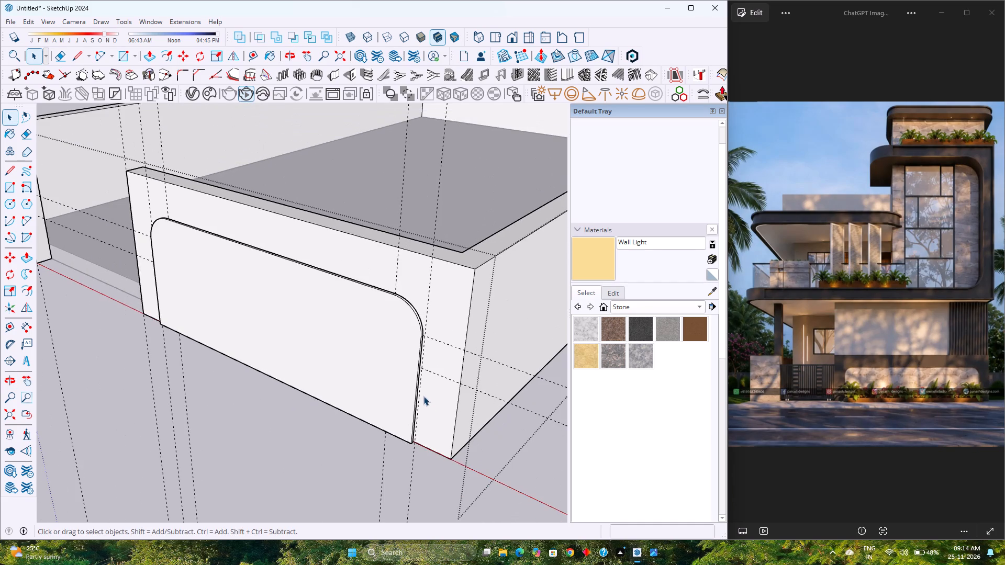
pyautogui.scroll(5, 356, 368)
pyautogui.scroll(-5, 355, 368)
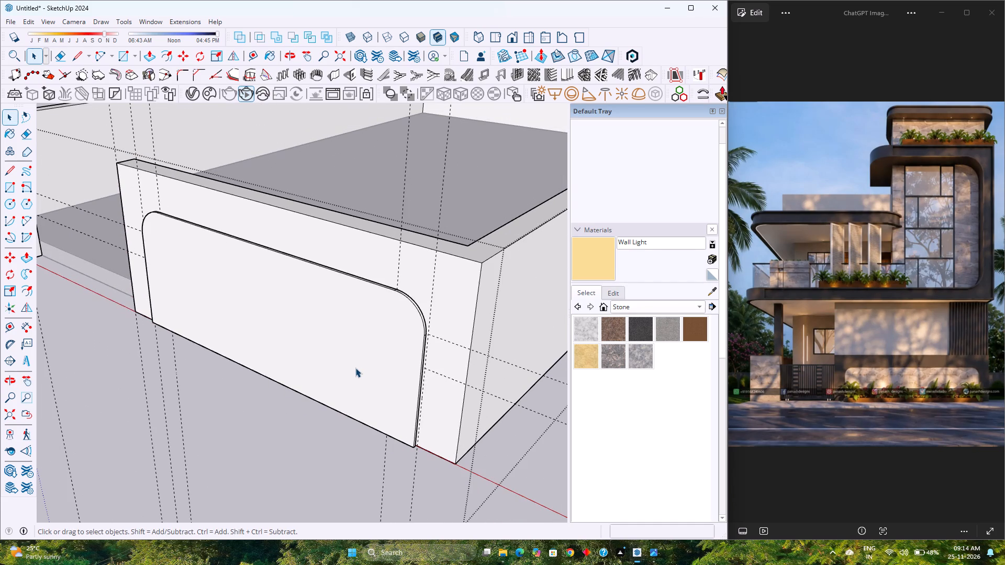
# Hide the boundary wall's front face around the raised panel and the wall's inner face behind it.
pyautogui.moveTo(351, 395); pyautogui.dragTo(508, 369, button='middle')
pyautogui.scroll(-9, 383, 367)
pyautogui.moveTo(255, 367); pyautogui.dragTo(292, 341, button='middle')
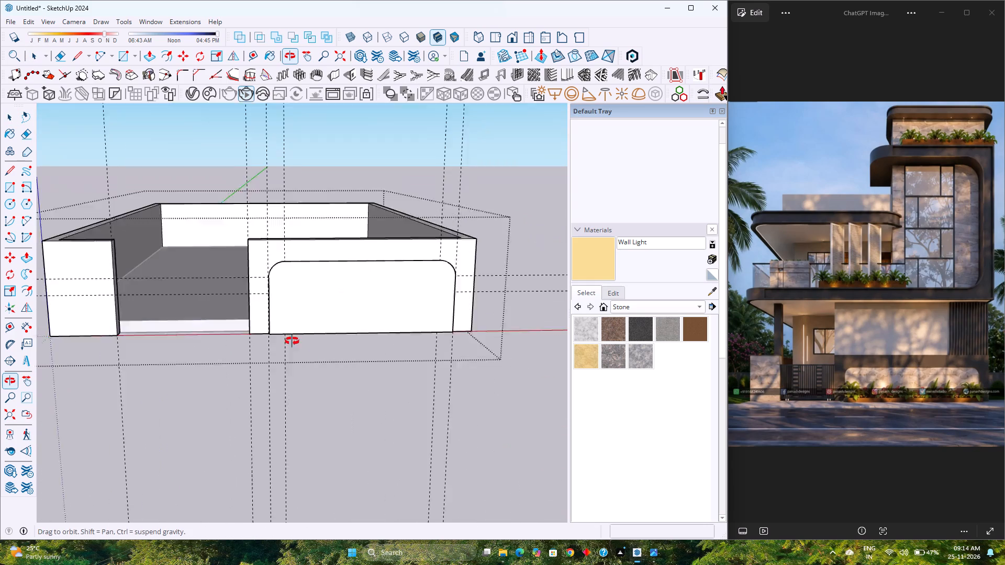
pyautogui.moveTo(292, 341); pyautogui.dragTo(292, 342, button='middle')
pyautogui.scroll(4, 319, 298)
pyautogui.moveTo(267, 303); pyautogui.dragTo(575, 383, button='middle')
pyautogui.scroll(4, 276, 325)
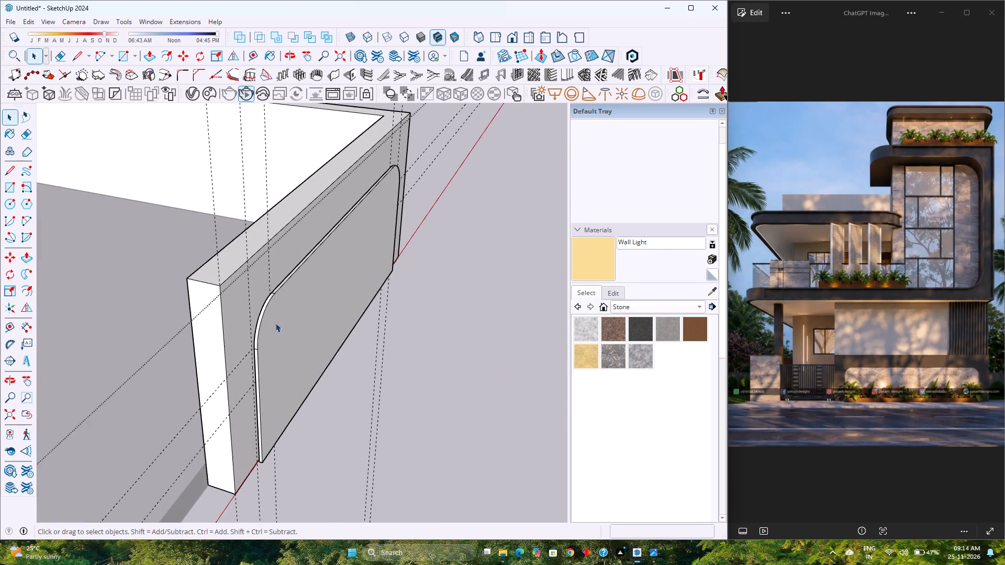
pyautogui.scroll(9, 275, 323)
pyautogui.click(209, 316)
pyautogui.rightClick(209, 316)
pyautogui.click(255, 83)
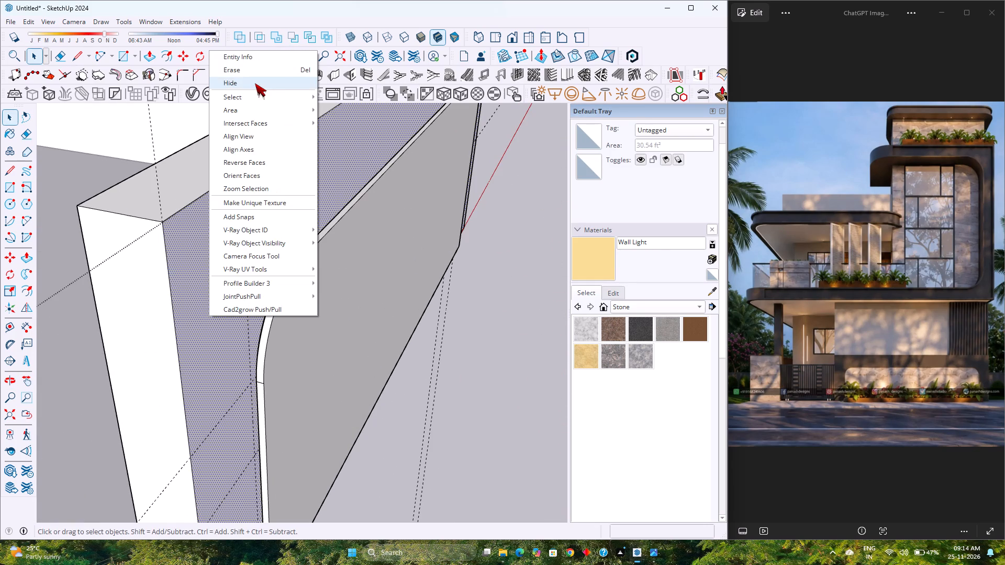
pyautogui.click(216, 254)
pyautogui.rightClick(215, 254)
pyautogui.click(234, 284)
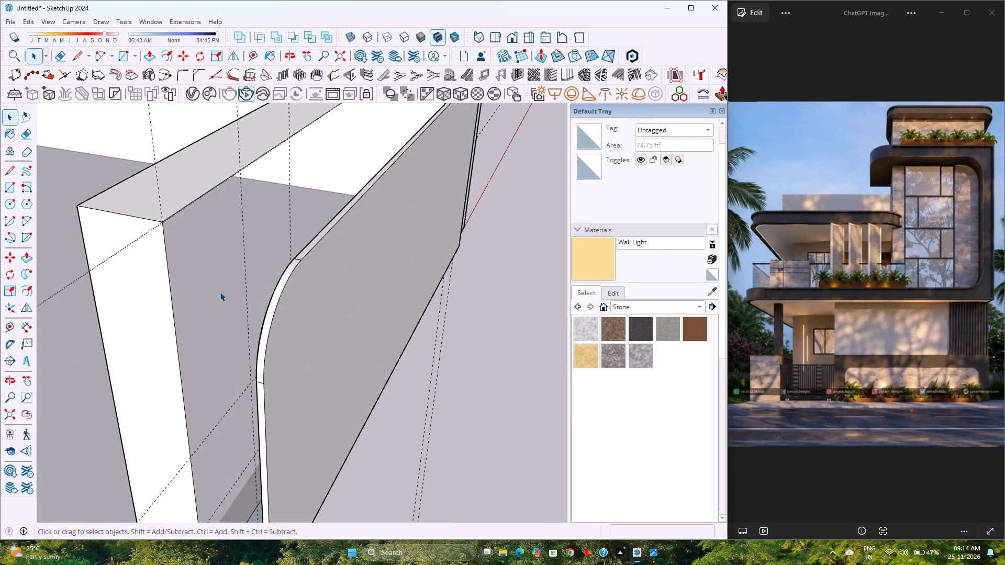
# Offset the back face of the panel's rounded rim inward, trying 0.25", 0.5", 0.3" and 0.4" before settling on 0.35".
pyautogui.moveTo(205, 303); pyautogui.dragTo(488, 302, button='middle')
pyautogui.middleClick(489, 302)
pyautogui.scroll(-4, 399, 286)
pyautogui.keyDown('shift'); pyautogui.moveTo(392, 263); pyautogui.dragTo(145, 369, button='middle'); pyautogui.keyUp('shift')
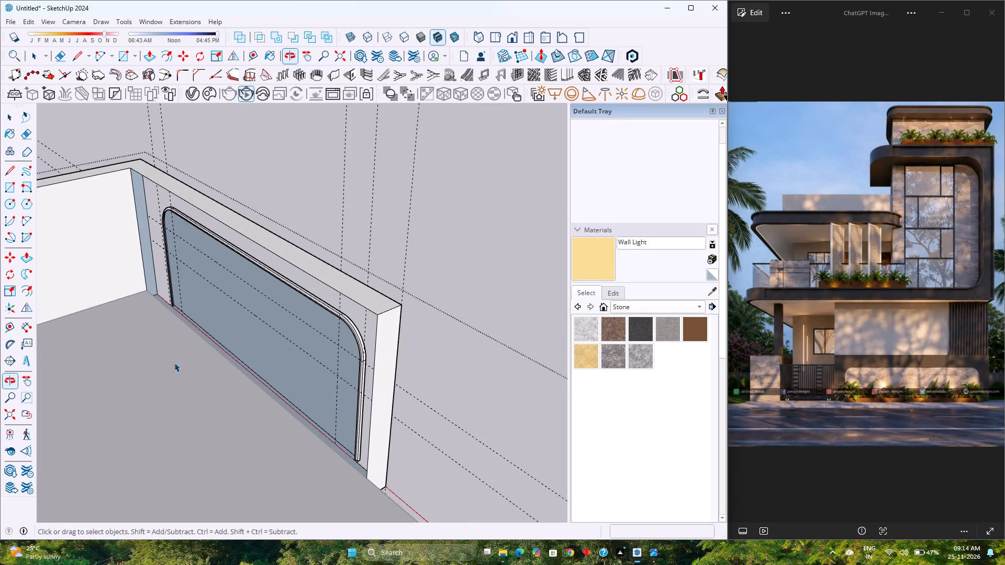
pyautogui.moveTo(199, 362); pyautogui.dragTo(264, 362, button='middle')
pyautogui.middleClick(264, 362)
pyautogui.scroll(9, 442, 308)
pyautogui.keyDown('shift'); pyautogui.moveTo(402, 404); pyautogui.dragTo(398, 313, button='middle'); pyautogui.keyUp('shift')
pyautogui.moveTo(424, 317); pyautogui.dragTo(475, 299, button='middle')
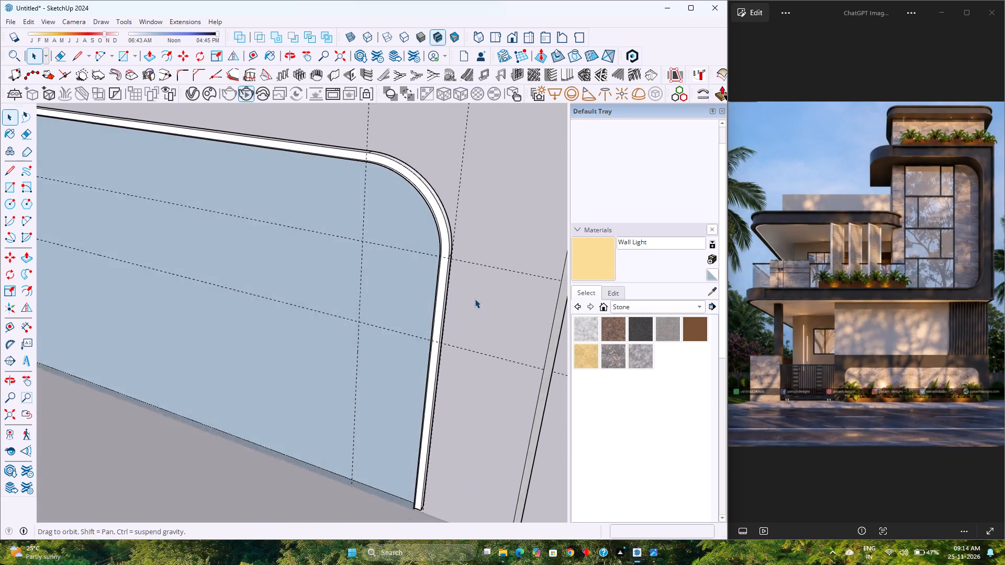
pyautogui.moveTo(475, 299); pyautogui.dragTo(473, 300, button='middle')
pyautogui.scroll(4, 441, 319)
pyautogui.click(438, 310)
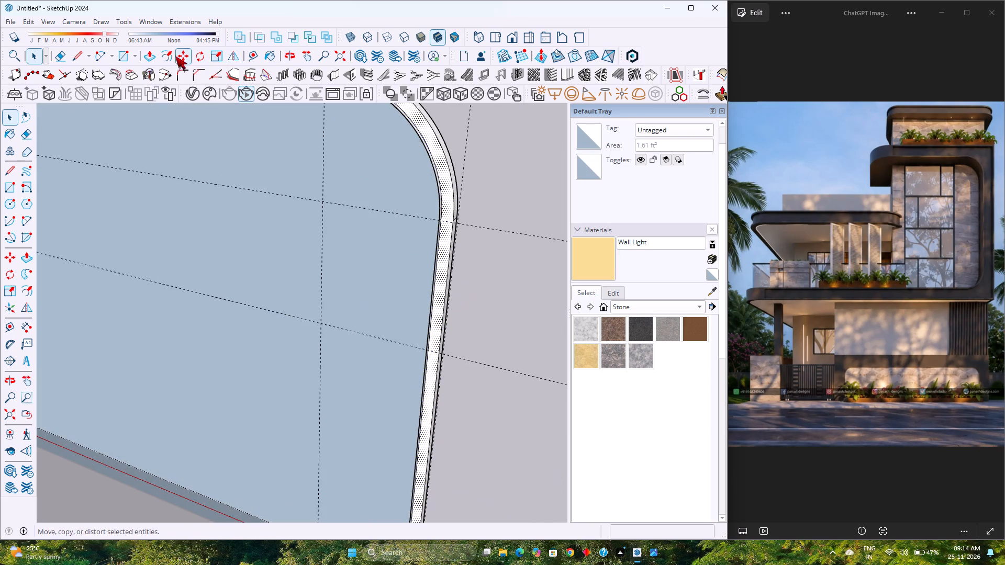
pyautogui.click(170, 54)
pyautogui.click(443, 272)
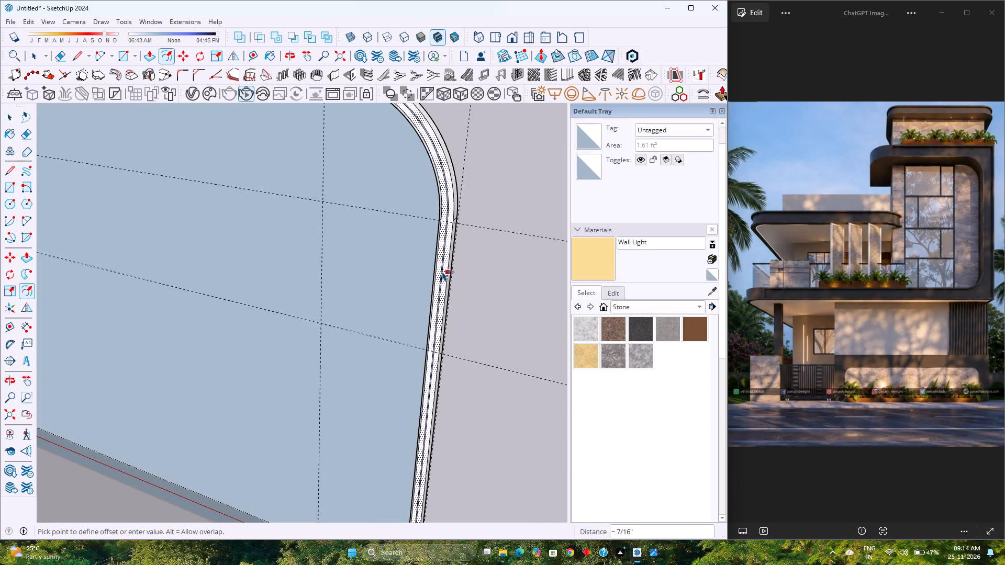
pyautogui.scroll(11, 441, 271)
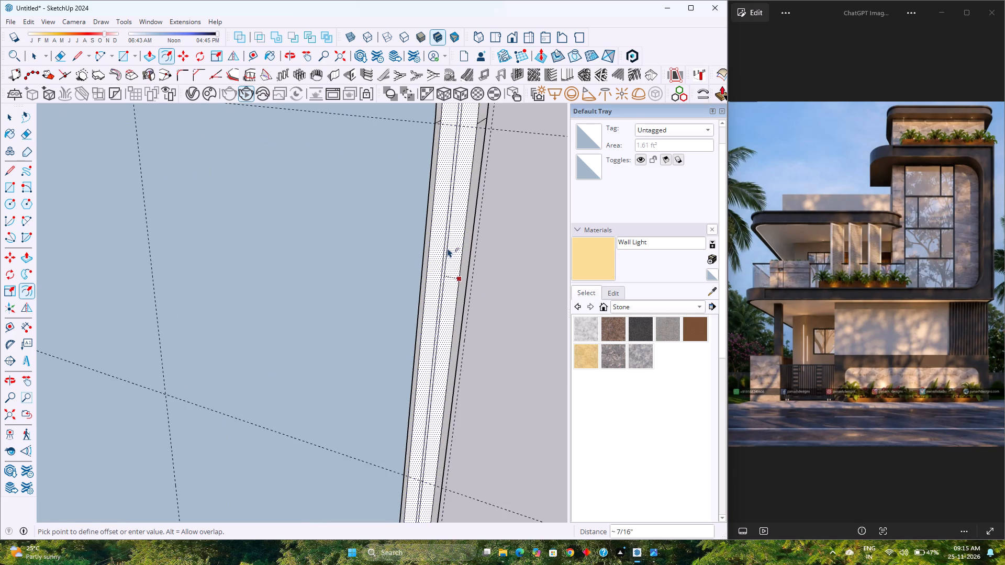
pyautogui.write('0.')
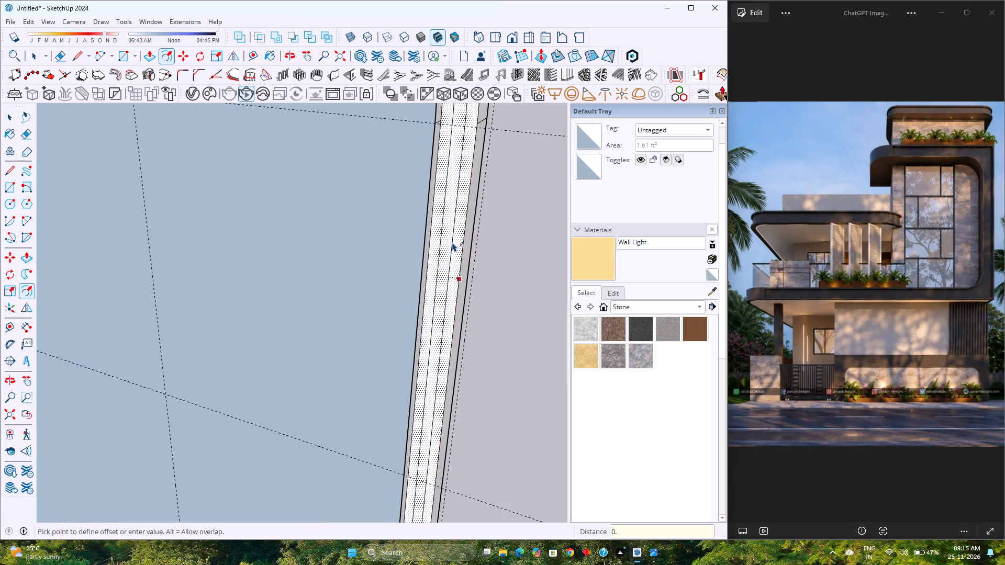
pyautogui.write('25')
pyautogui.press('Return')
pyautogui.write('0.5')
pyautogui.press('Return')
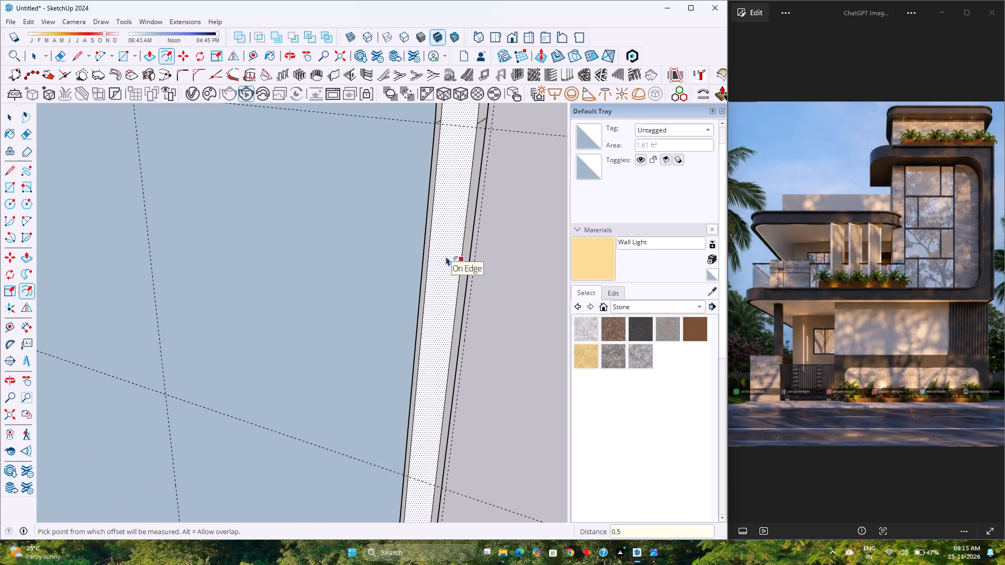
pyautogui.write('0.')
pyautogui.press('3')
pyautogui.press('Return')
pyautogui.write('0.4')
pyautogui.press('Return')
pyautogui.write('0.35')
pyautogui.press('Return')
pyautogui.press('space')
# Copy the narrow central strip face of the rim's back 6" away along the green axis.
pyautogui.click(444, 264)
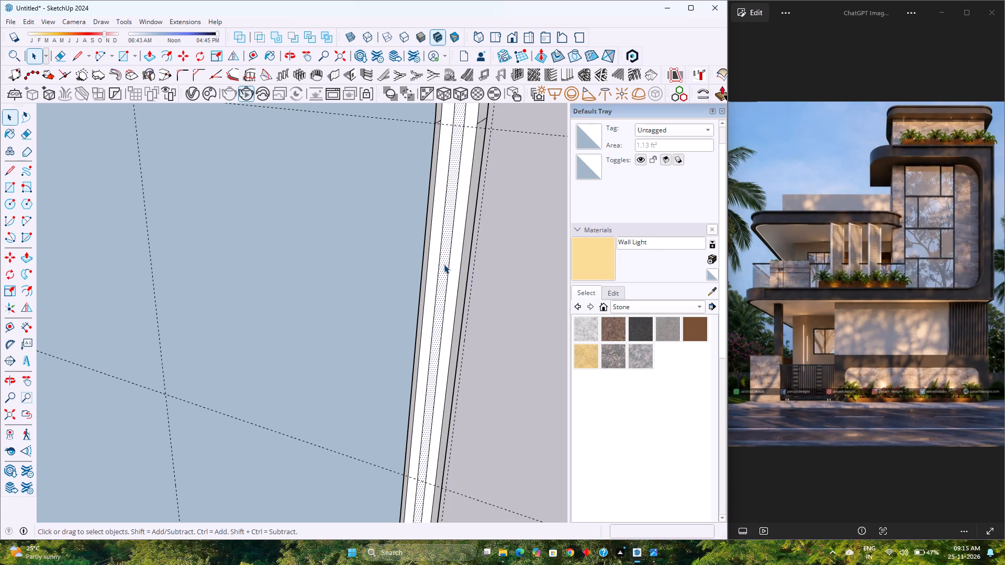
pyautogui.scroll(-9, 444, 264)
pyautogui.keyDown('shift'); pyautogui.moveTo(425, 313); pyautogui.dragTo(381, 161, button='middle'); pyautogui.keyUp('shift')
pyautogui.scroll(-3, 382, 160)
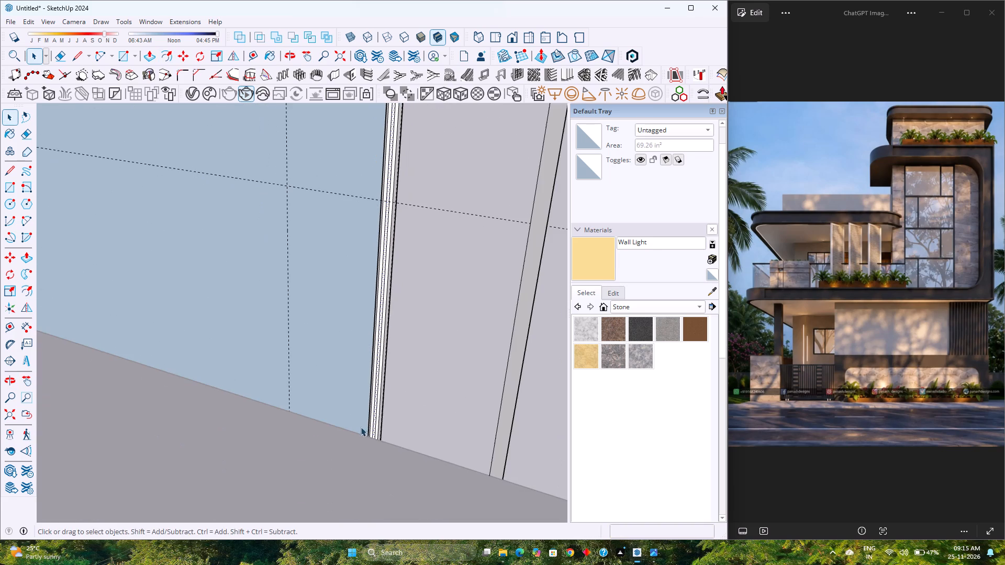
pyautogui.scroll(1, 359, 425)
pyautogui.keyDown('shift'); pyautogui.moveTo(379, 409); pyautogui.dragTo(397, 347, button='middle'); pyautogui.keyUp('shift')
pyautogui.moveTo(401, 371); pyautogui.dragTo(383, 448, button='middle')
pyautogui.scroll(8, 388, 354)
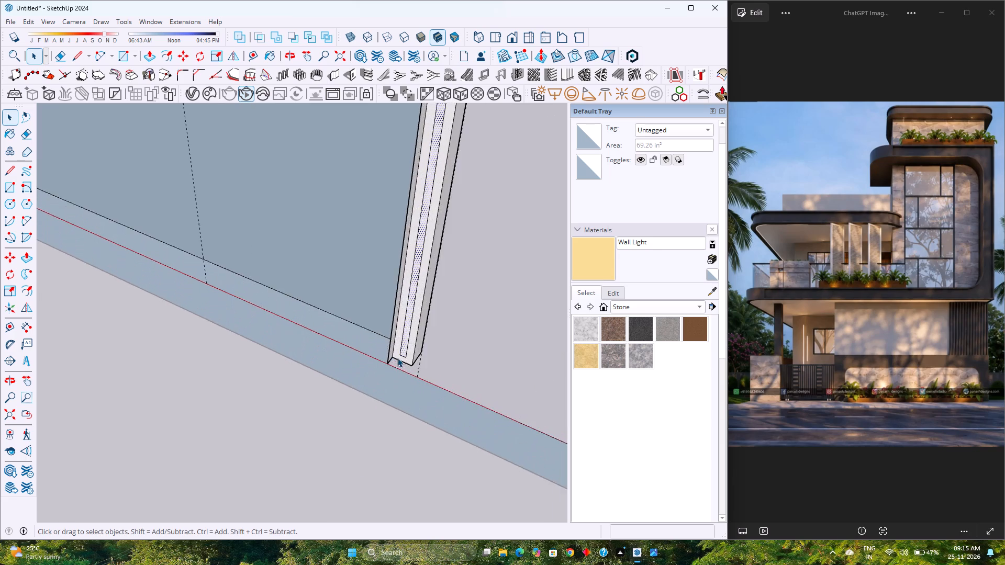
pyautogui.scroll(4, 397, 358)
pyautogui.moveTo(407, 368); pyautogui.dragTo(374, 368, button='middle')
pyautogui.scroll(5, 380, 366)
pyautogui.press('m')
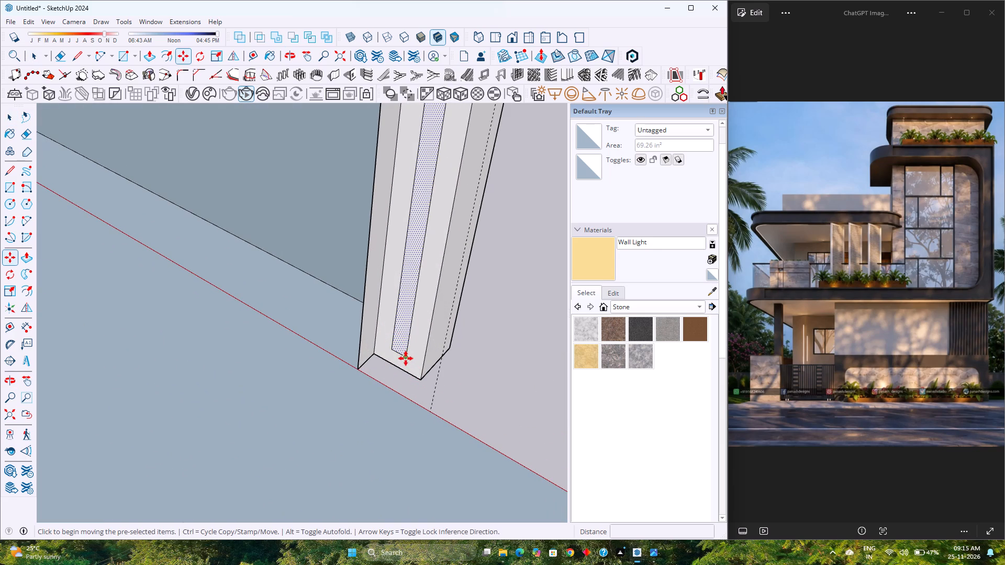
pyautogui.click(406, 357)
pyautogui.scroll(-4, 452, 325)
pyautogui.keyDown('shift'); pyautogui.moveTo(466, 312); pyautogui.dragTo(388, 341, button='middle'); pyautogui.keyUp('shift')
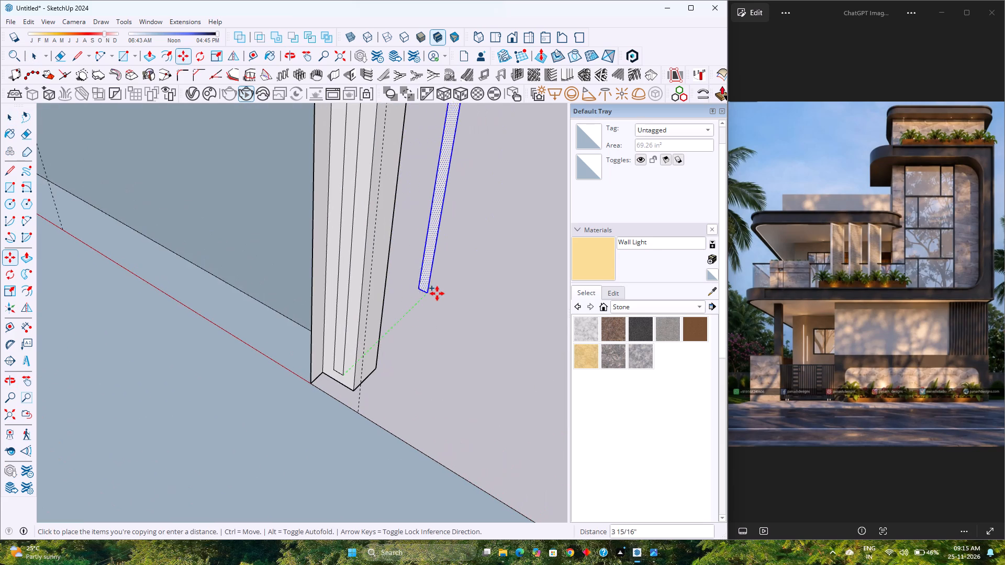
pyautogui.press('Left')
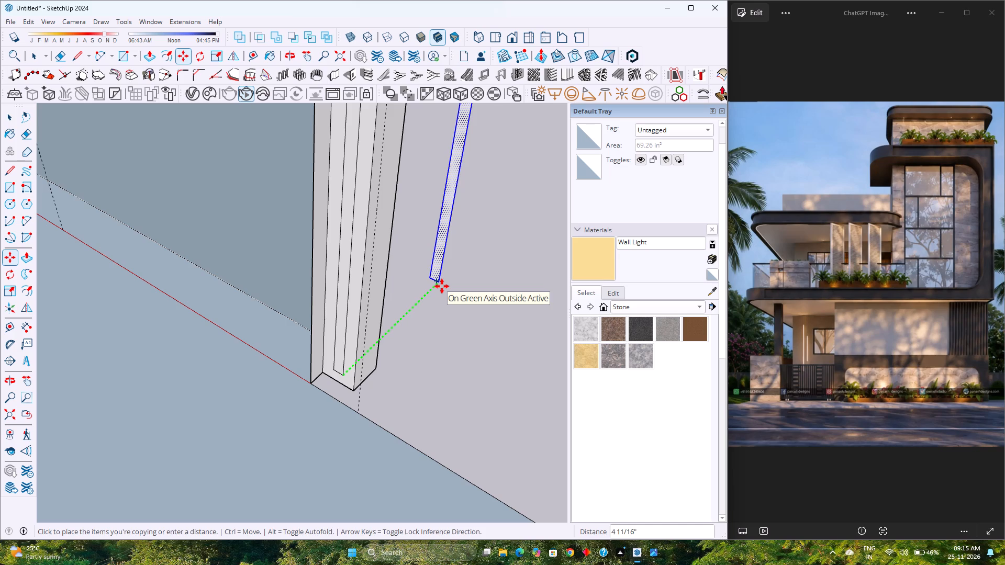
pyautogui.press('6')
pyautogui.press('Return')
# Make the copied strip face a group.
pyautogui.rightClick(460, 251)
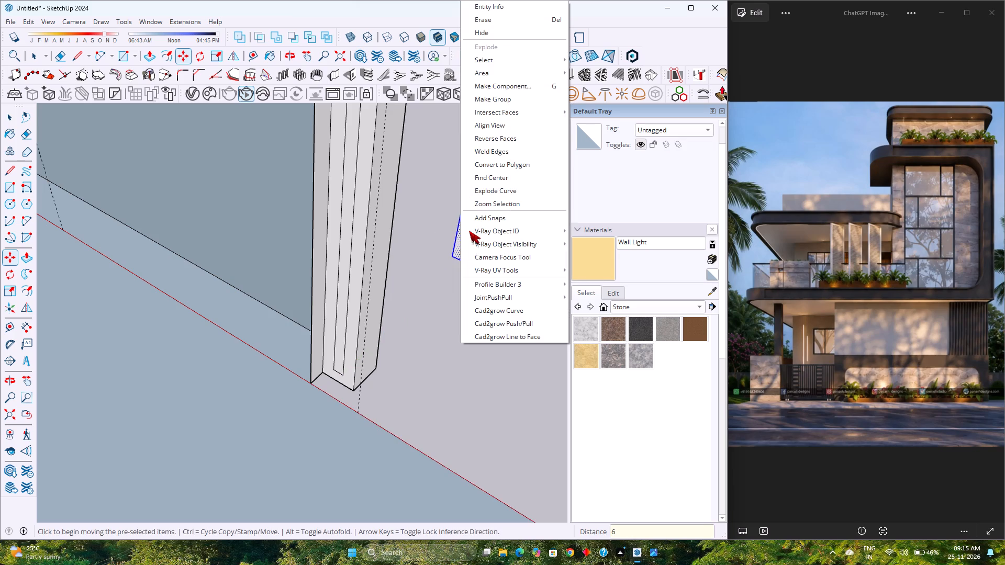
pyautogui.click(519, 97)
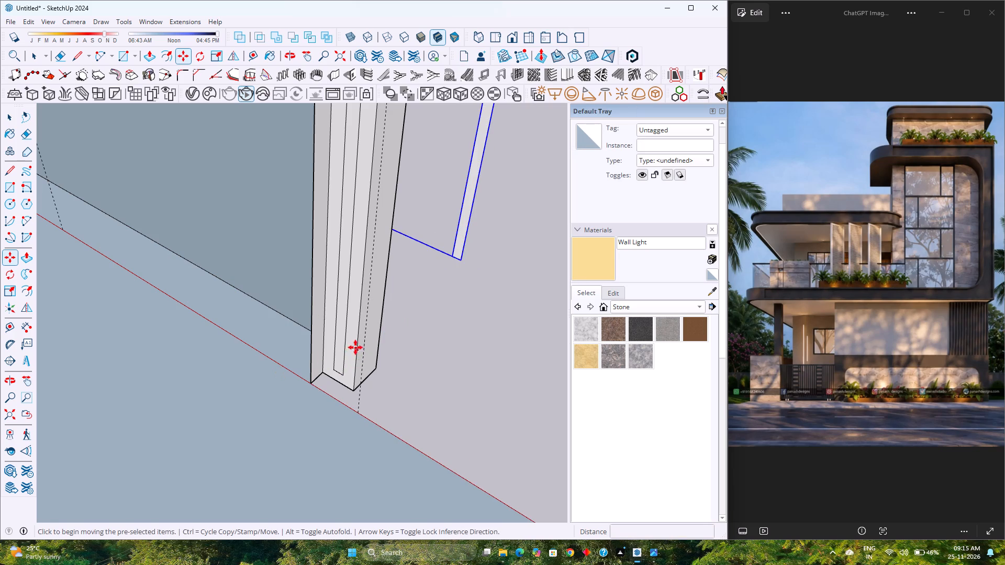
# Push the narrow central strip face on the back of the panel's rim inward 0.25" to form a groove.
pyautogui.press('space')
pyautogui.click(341, 328)
pyautogui.press('p')
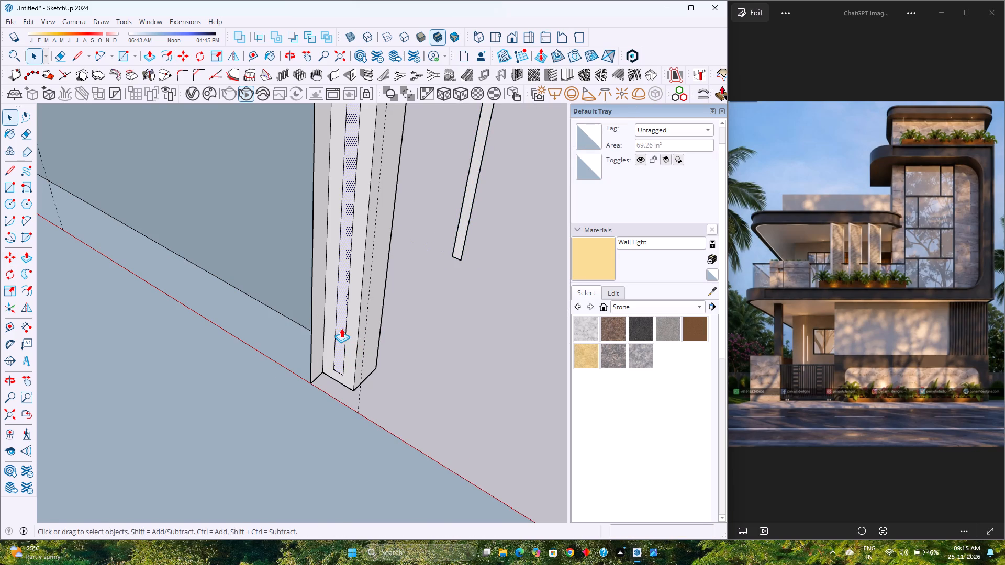
pyautogui.click(341, 328)
pyautogui.write('0.25')
pyautogui.press('Return')
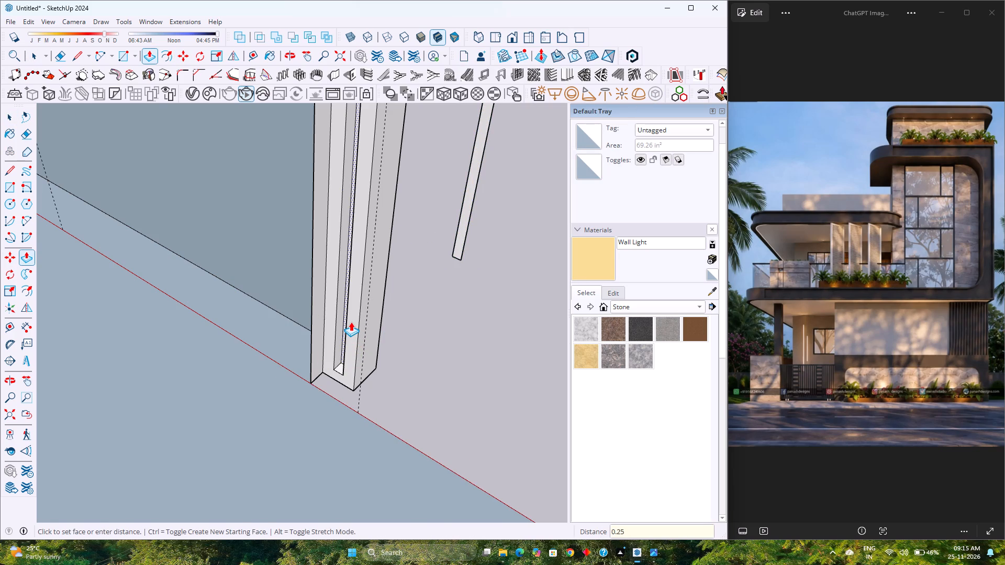
# Open the copied strip group, extrude its face 0.25", and close the group.
pyautogui.press('space')
pyautogui.doubleClick(459, 246)
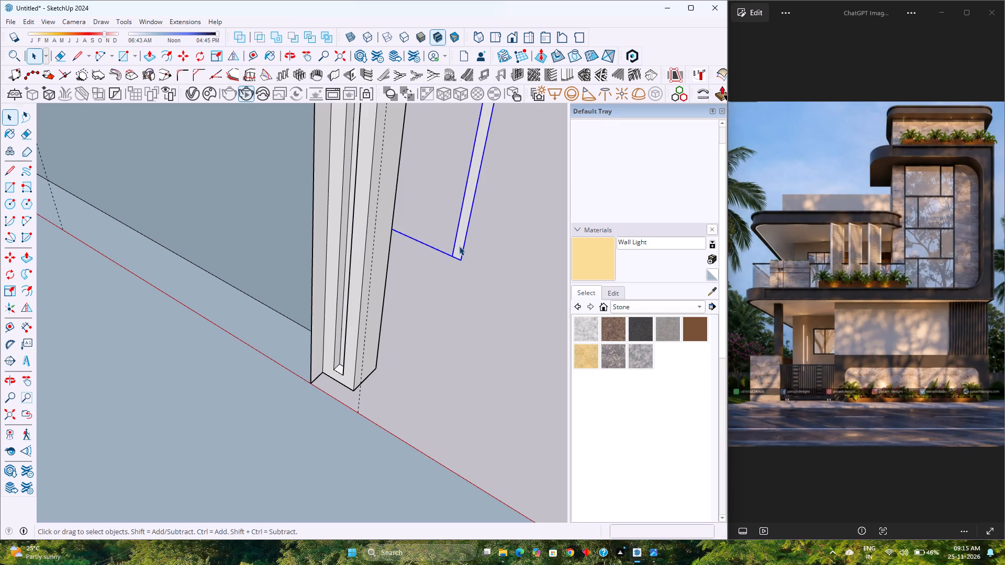
pyautogui.scroll(1, 457, 246)
pyautogui.press('p')
pyautogui.click(455, 248)
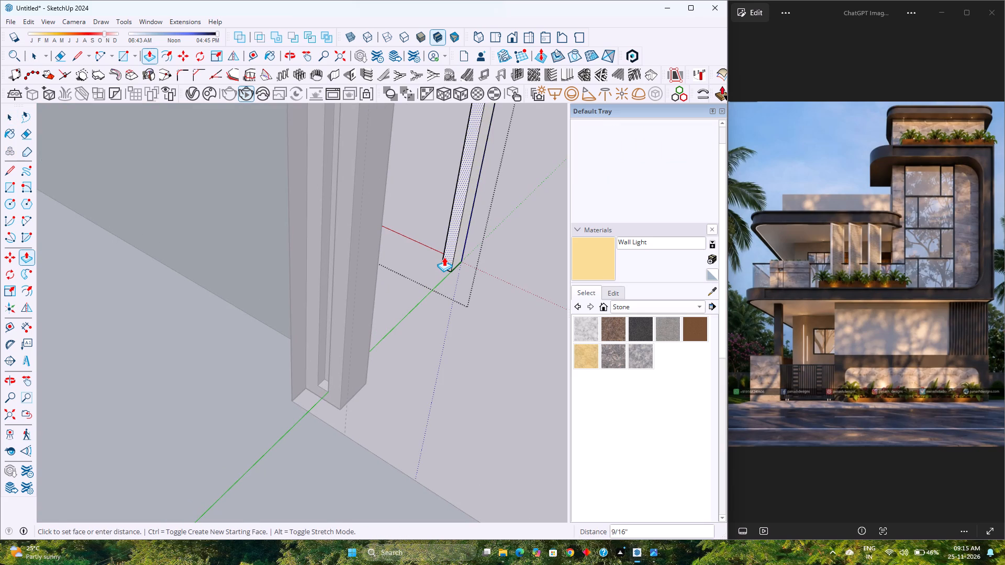
pyautogui.write('0.25')
pyautogui.press('Return')
pyautogui.press('space')
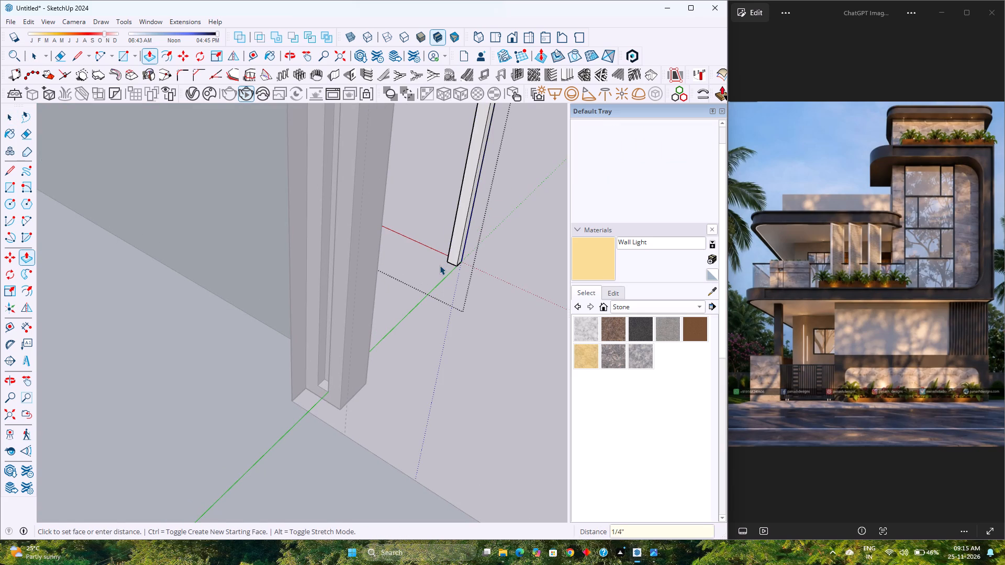
pyautogui.press('Escape')
# Apply the V-Ray Wall Light emissive material to the copied strip group.
pyautogui.click(455, 250)
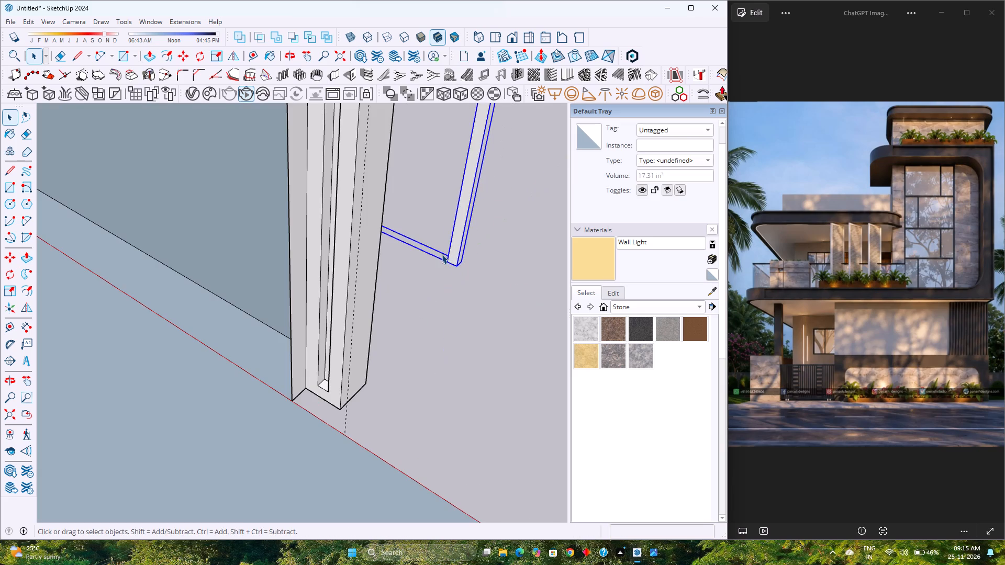
pyautogui.click(196, 94)
pyautogui.rightClick(461, 369)
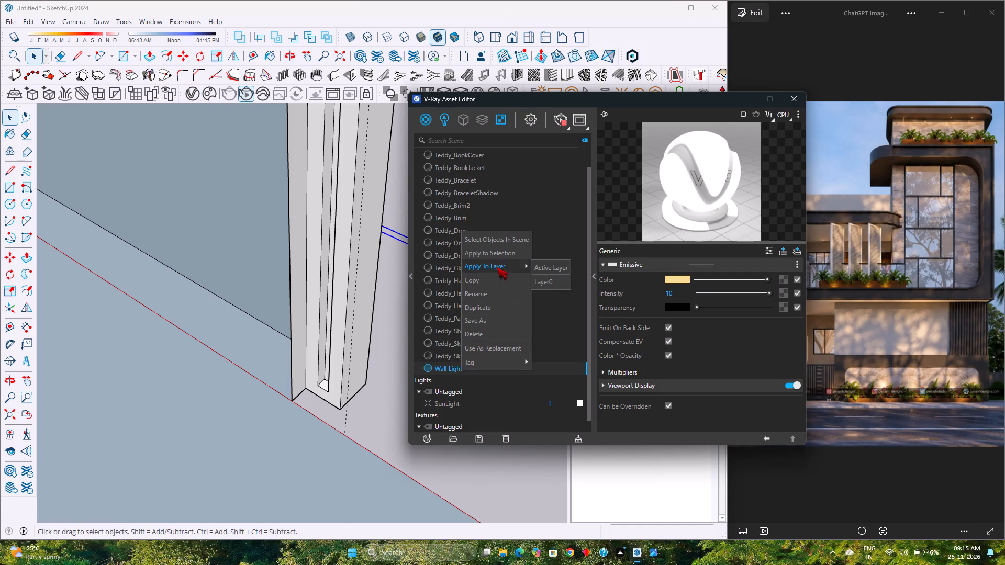
pyautogui.click(496, 253)
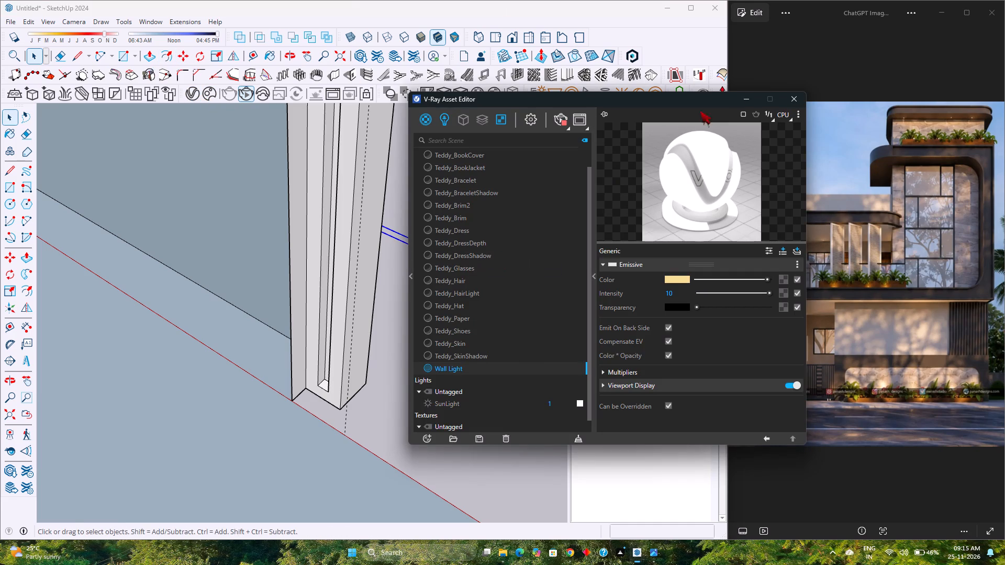
pyautogui.click(744, 96)
# Move the Wall Light strip group by its bottom corner into the groove in the rim's back.
pyautogui.press('m')
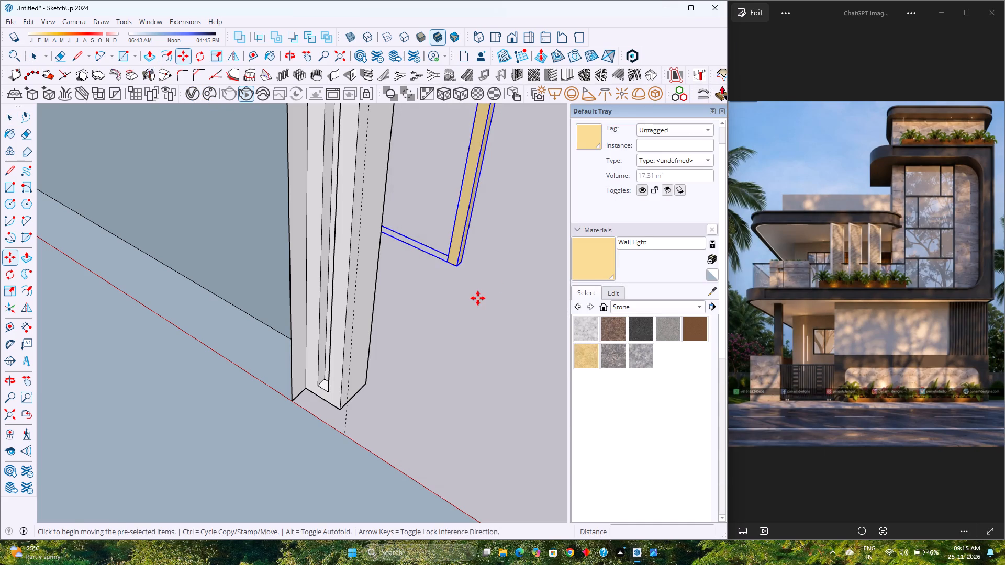
pyautogui.click(457, 267)
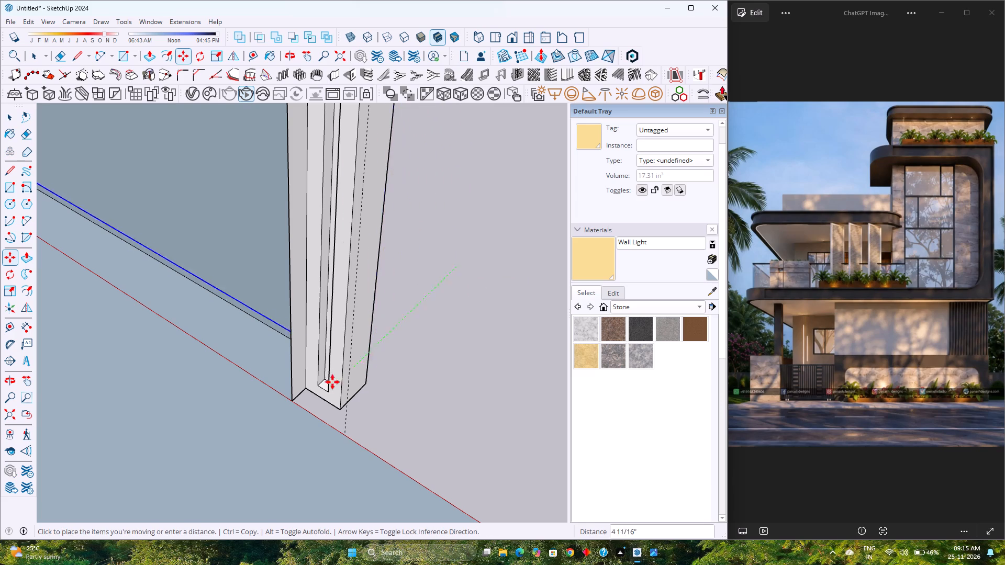
pyautogui.click(328, 389)
pyautogui.scroll(-2, 388, 373)
pyautogui.press('space')
pyautogui.scroll(-1, 386, 371)
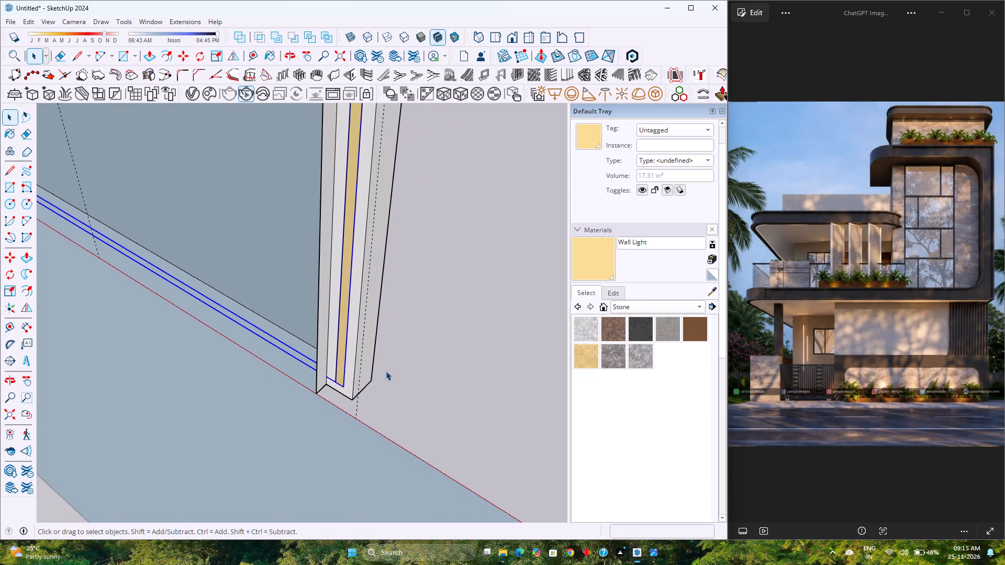
pyautogui.scroll(-3, 386, 371)
pyautogui.press('Escape')
pyautogui.scroll(-20, 373, 372)
pyautogui.scroll(-2, 373, 372)
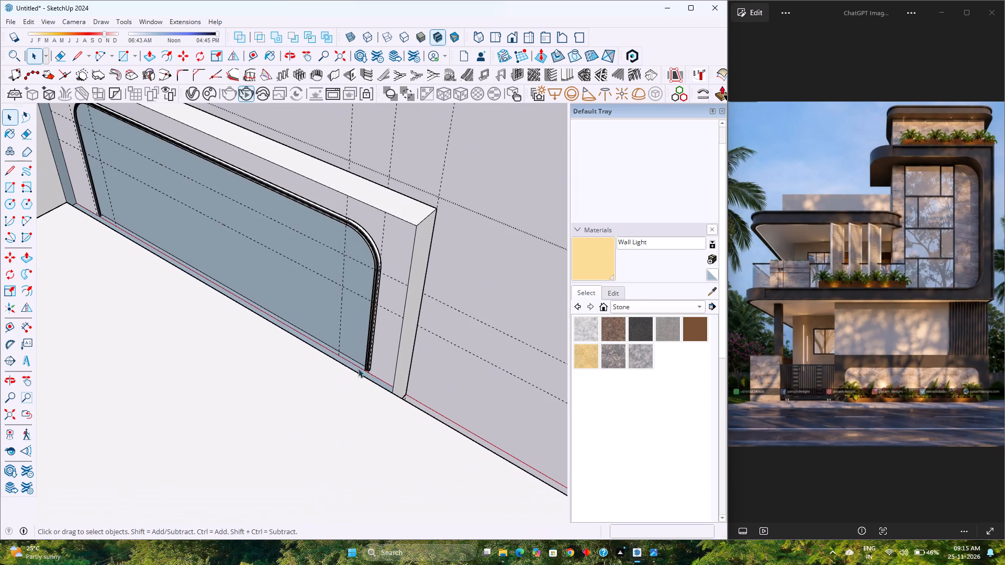
# Unhide all hidden geometry, including the hidden faces inside the boundary wall group.
pyautogui.click(29, 22)
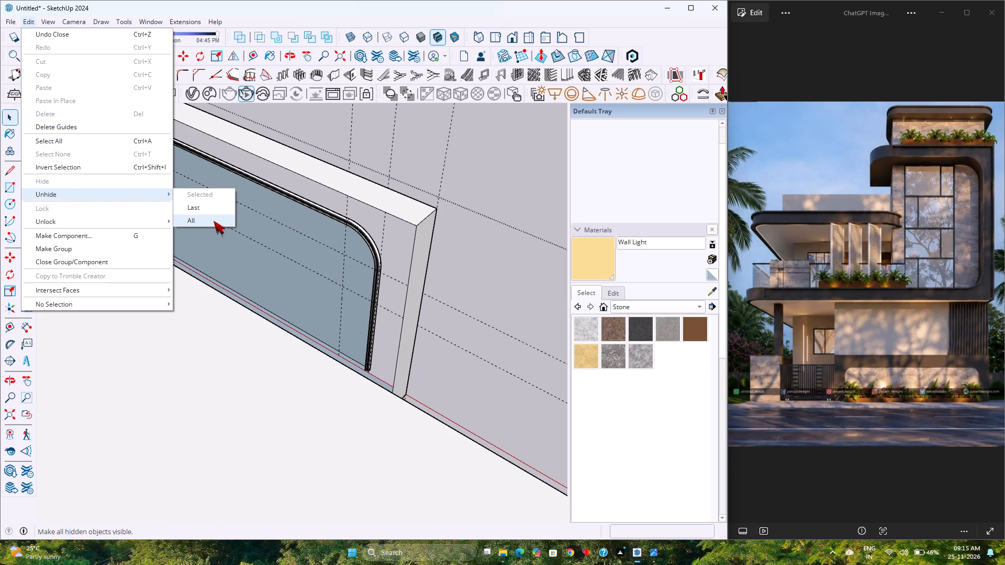
pyautogui.click(214, 221)
pyautogui.scroll(-3, 398, 278)
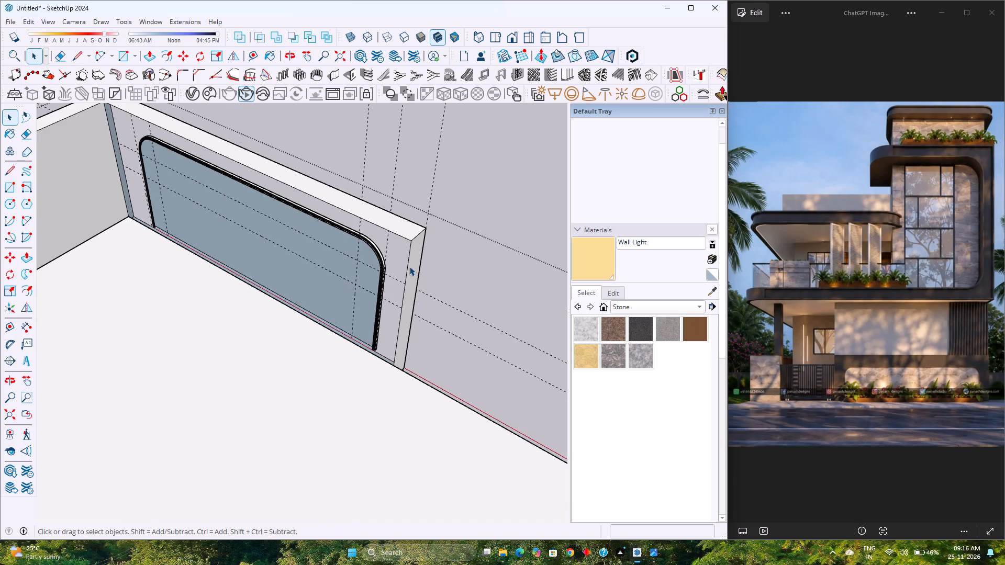
pyautogui.doubleClick(409, 266)
pyautogui.click(31, 24)
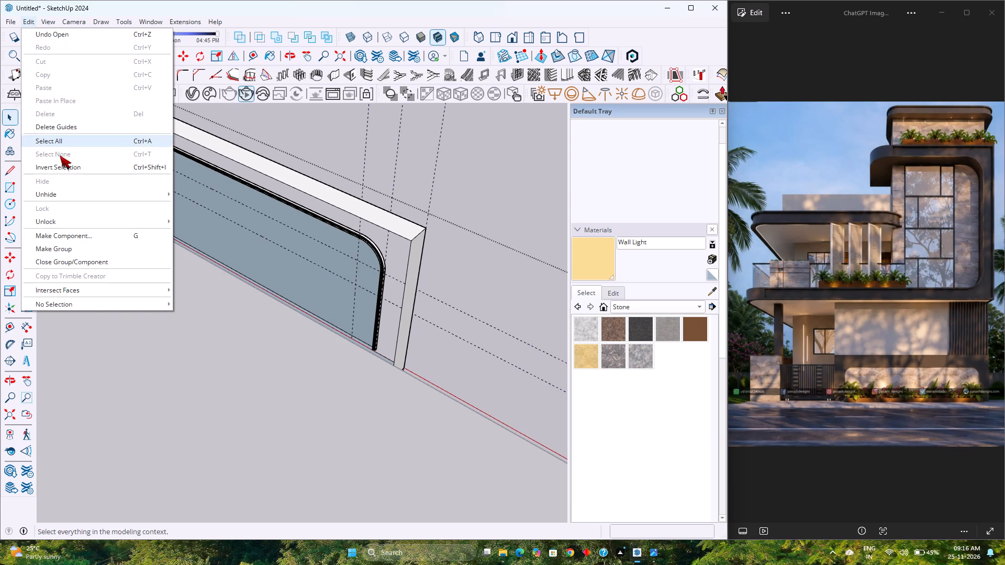
pyautogui.click(204, 220)
pyautogui.scroll(-5, 309, 290)
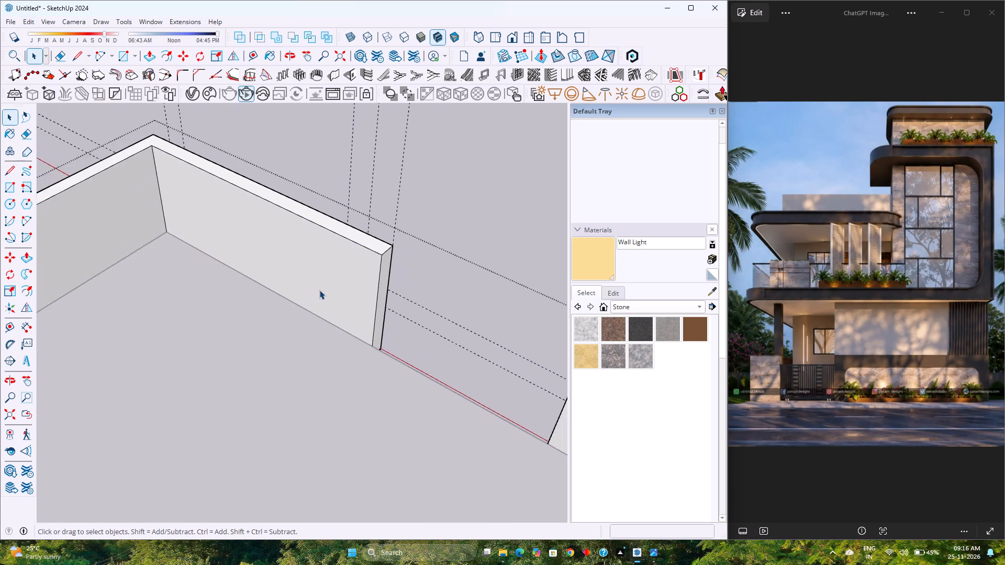
# Set the front view fitted to the whole model and restart the V-Ray interactive render.
pyautogui.scroll(-3, 319, 290)
pyautogui.click(509, 37)
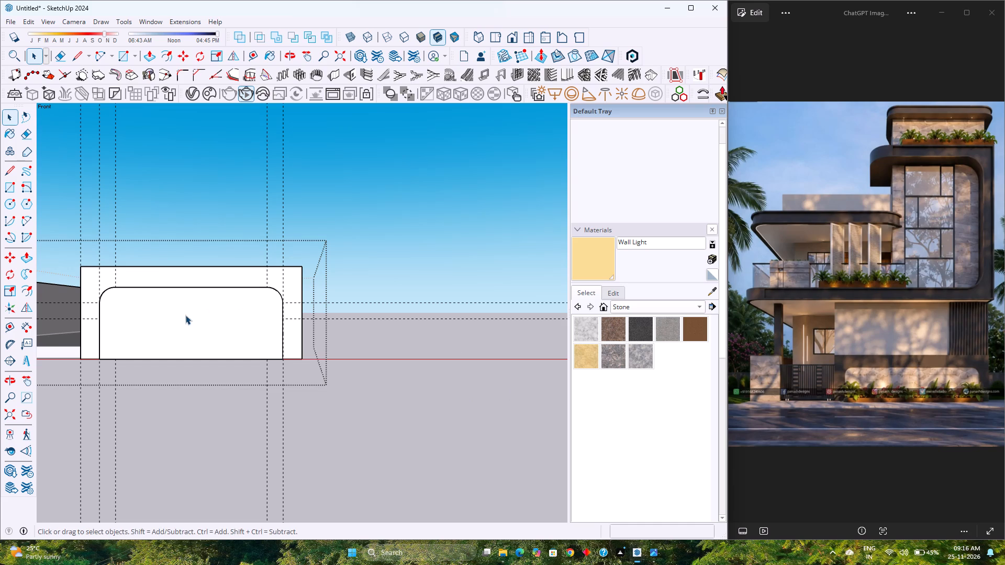
pyautogui.click(10, 417)
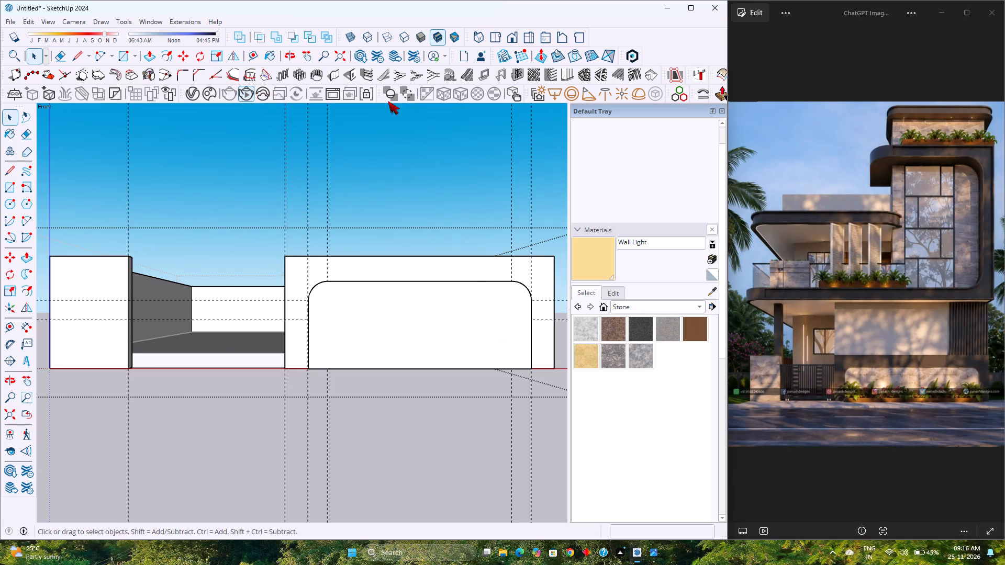
pyautogui.click(192, 99)
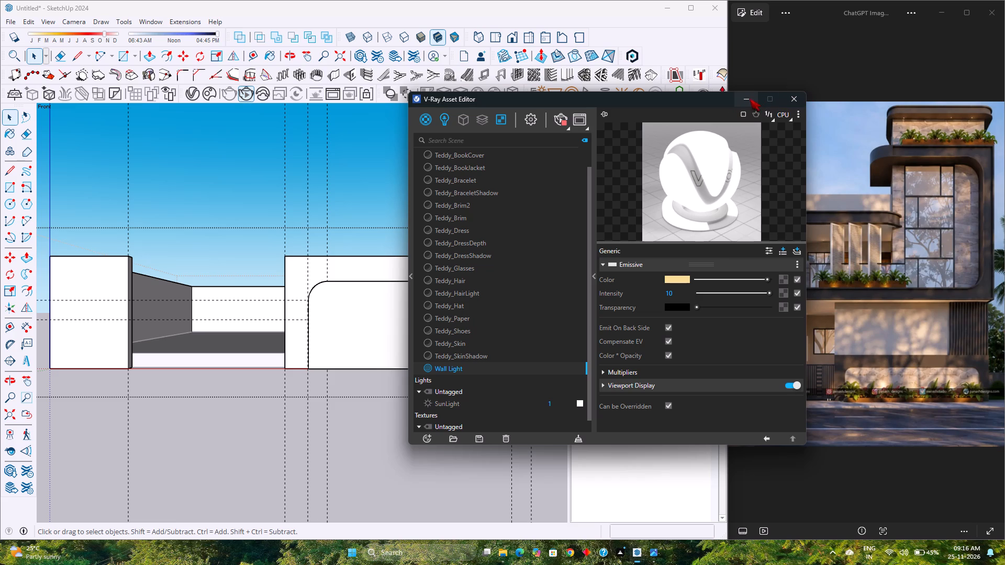
pyautogui.click(789, 98)
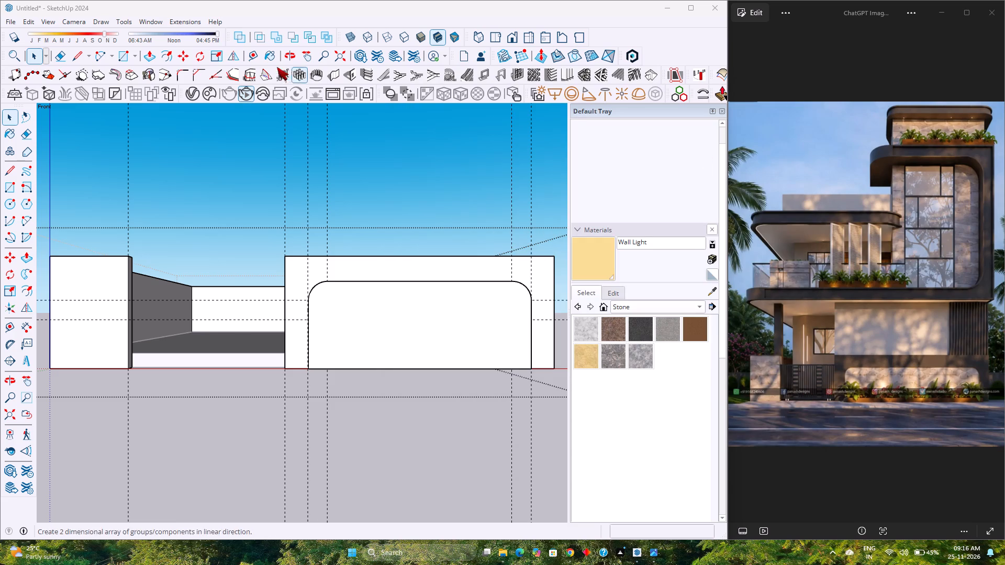
pyautogui.click(246, 89)
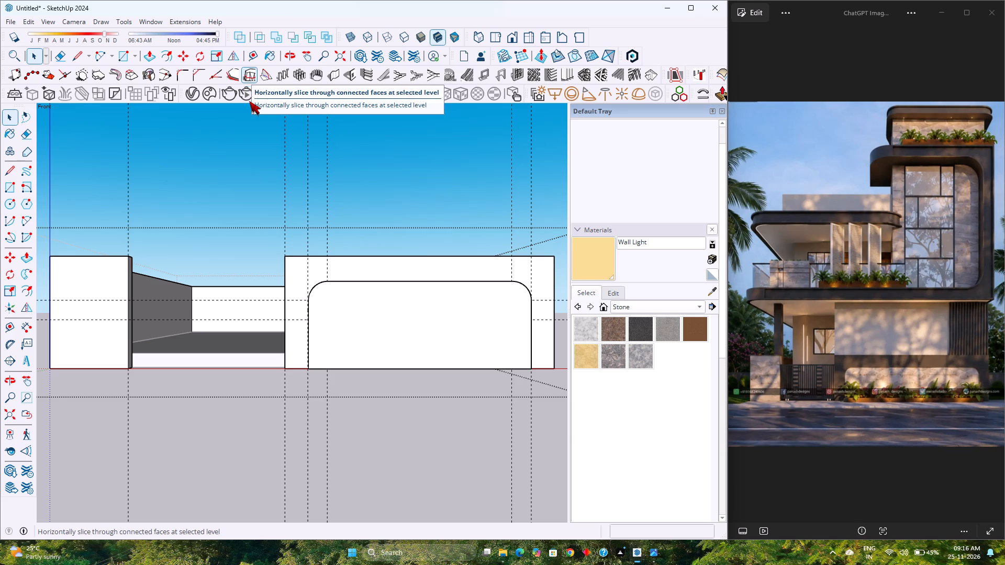
pyautogui.scroll(-4, 306, 253)
pyautogui.scroll(4, 306, 253)
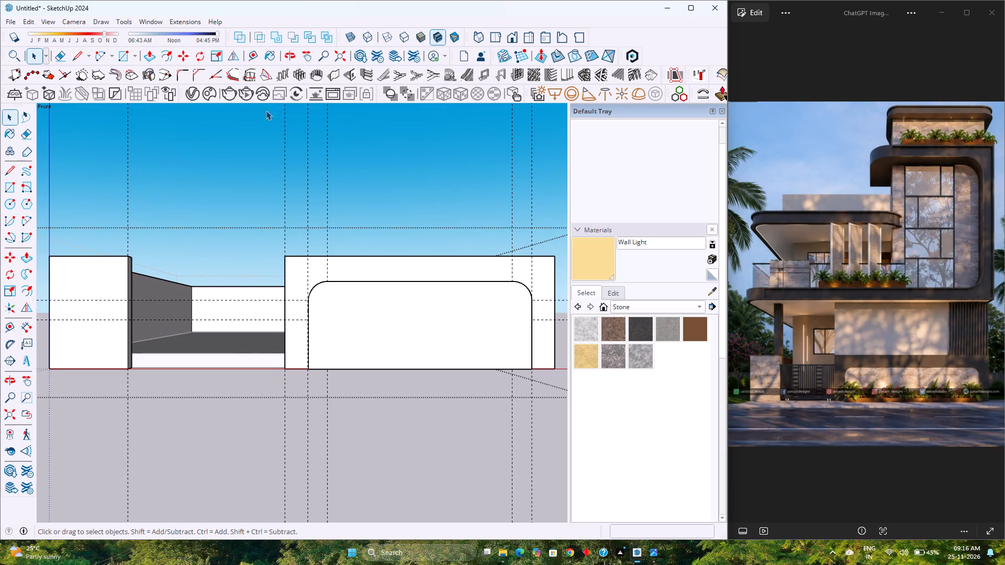
pyautogui.click(245, 97)
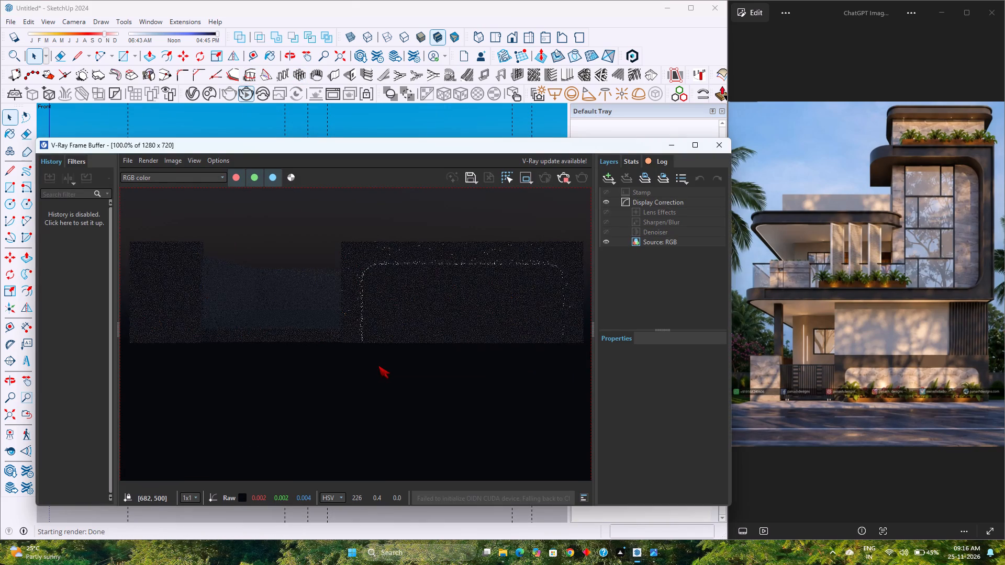
# Examine the light strip's glow around the raised rounded panel in the front-view render, including its corners and sides.
pyautogui.scroll(-1, 270, 365)
pyautogui.scroll(2, 475, 344)
pyautogui.moveTo(475, 344); pyautogui.dragTo(481, 333, button='middle')
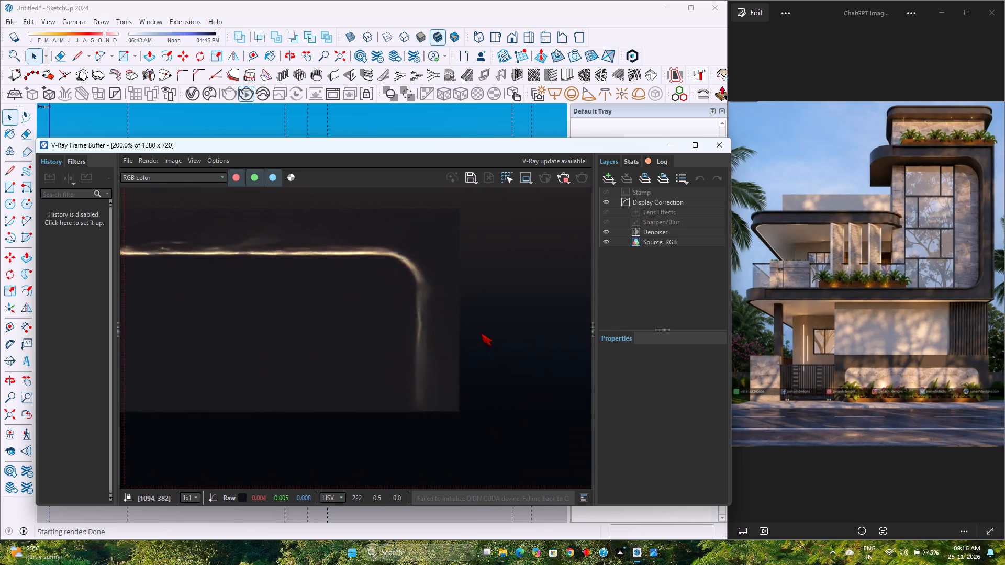
pyautogui.moveTo(481, 333); pyautogui.dragTo(483, 332, button='middle')
pyautogui.scroll(-2, 485, 332)
pyautogui.scroll(3, 485, 332)
pyautogui.scroll(-2, 485, 332)
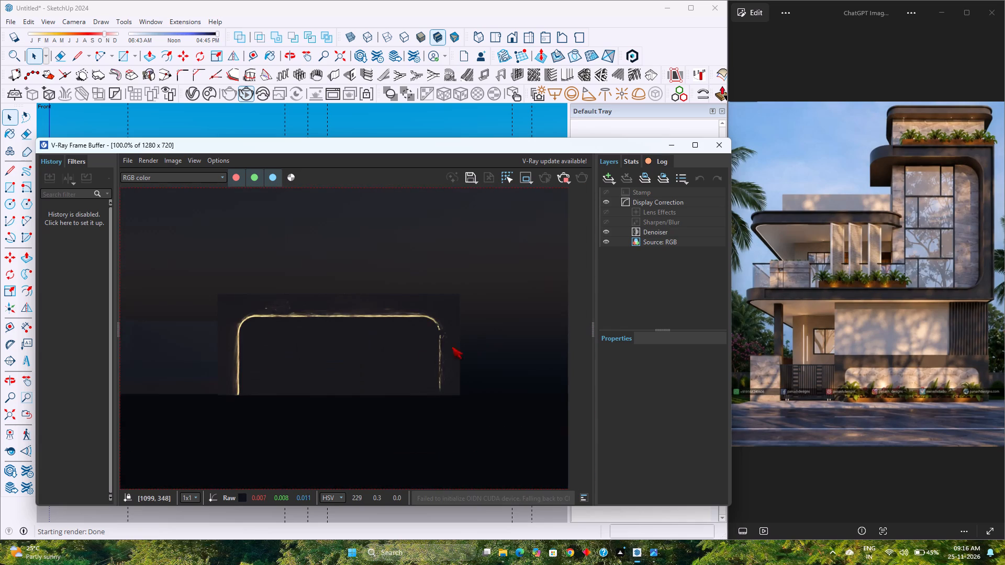
pyautogui.scroll(2, 387, 361)
pyautogui.scroll(-2, 387, 361)
pyautogui.scroll(3, 387, 361)
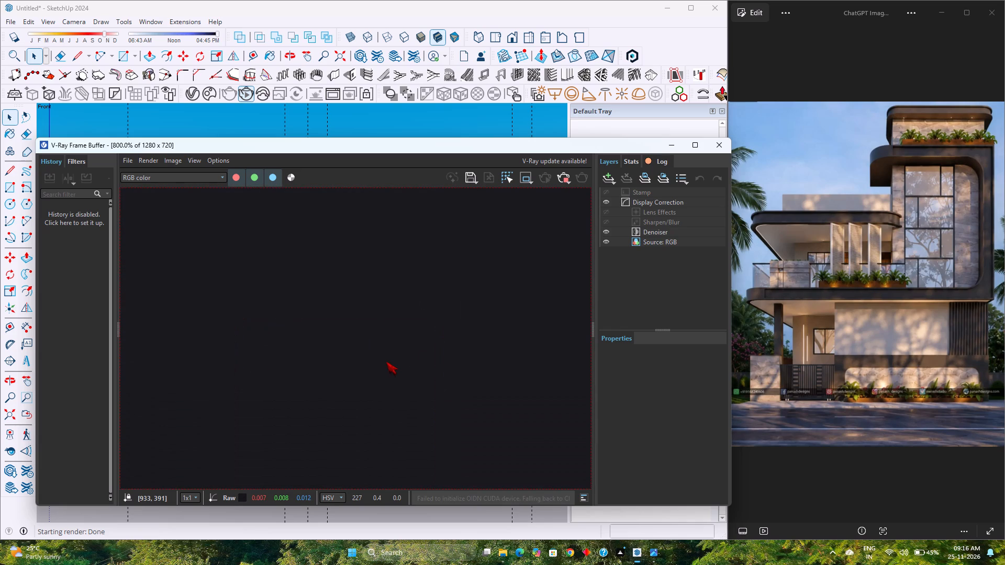
pyautogui.scroll(-2, 386, 356)
pyautogui.scroll(2, 386, 356)
pyautogui.scroll(-3, 386, 355)
pyautogui.scroll(2, 386, 355)
pyautogui.scroll(-4, 382, 351)
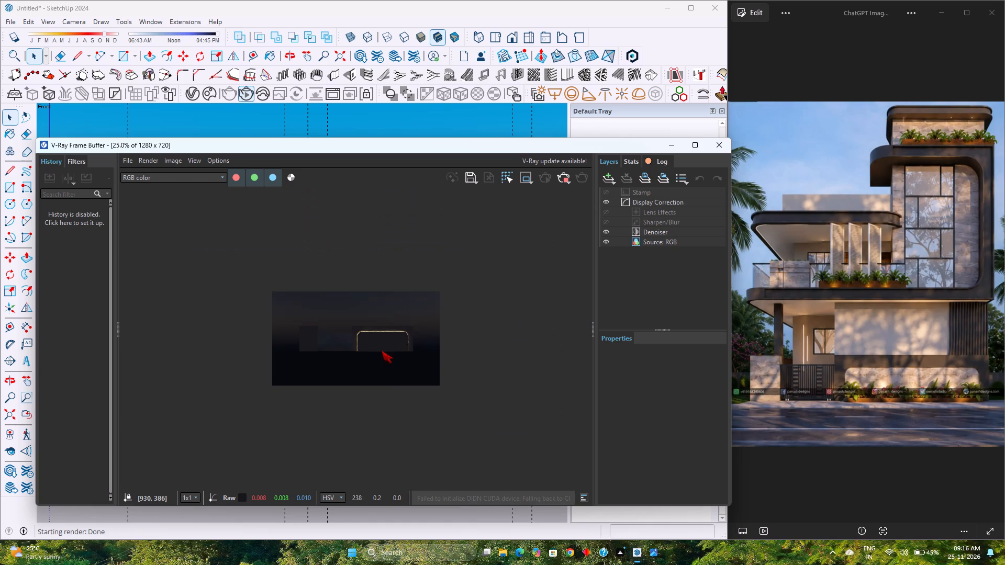
pyautogui.scroll(2, 373, 348)
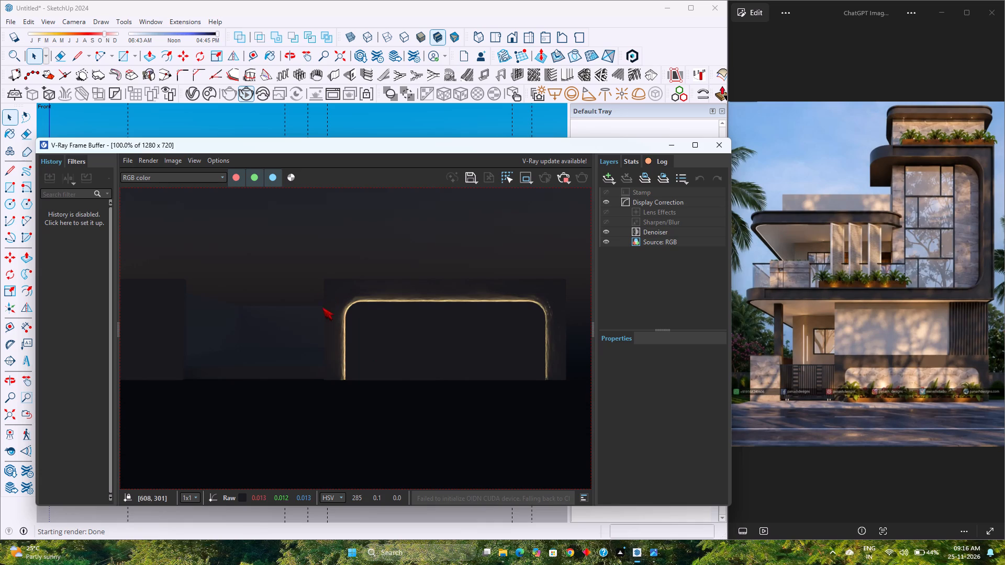
pyautogui.scroll(-3, 430, 379)
pyautogui.scroll(3, 430, 379)
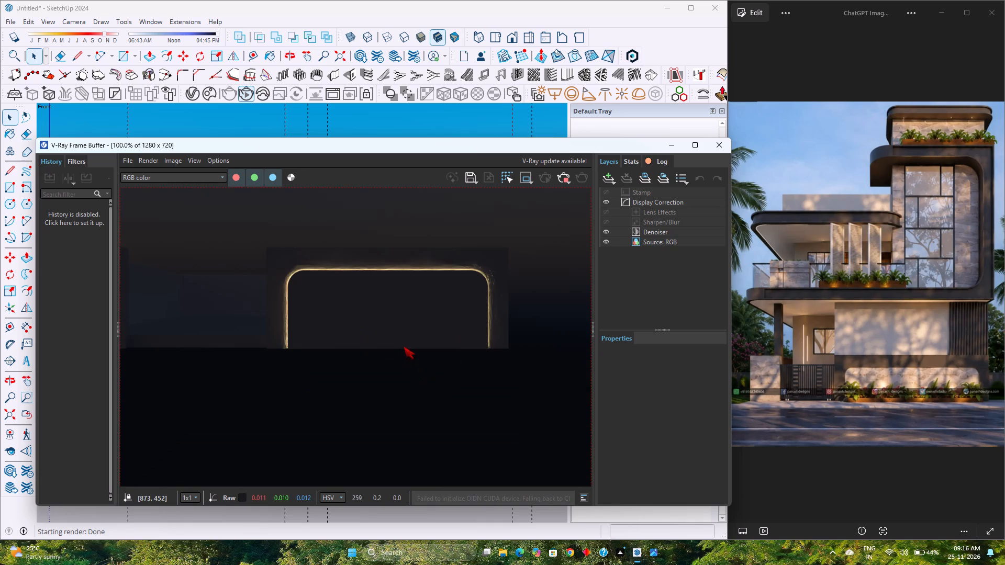
pyautogui.moveTo(404, 346); pyautogui.dragTo(396, 344, button='middle')
pyautogui.middleClick(396, 344)
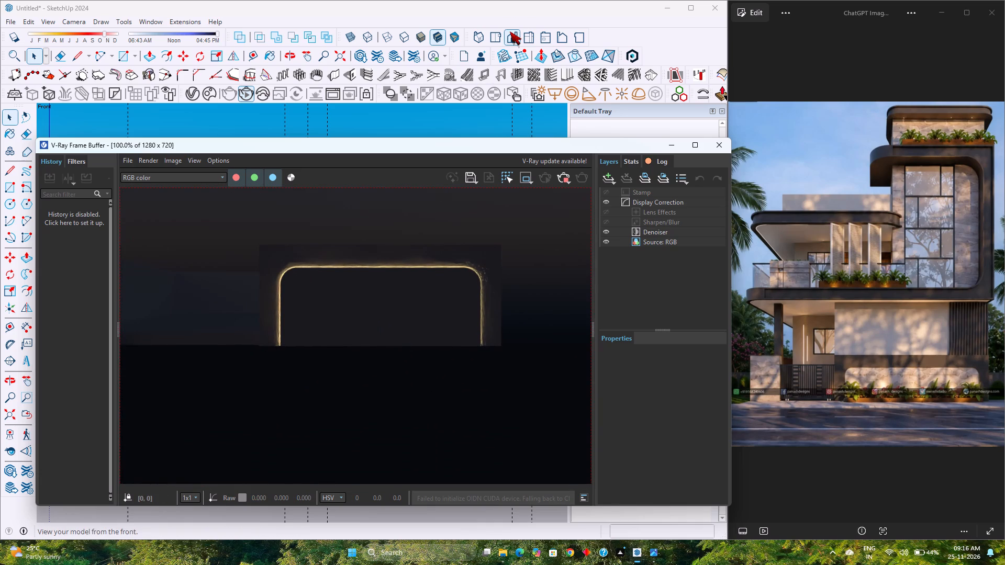
pyautogui.click(510, 32)
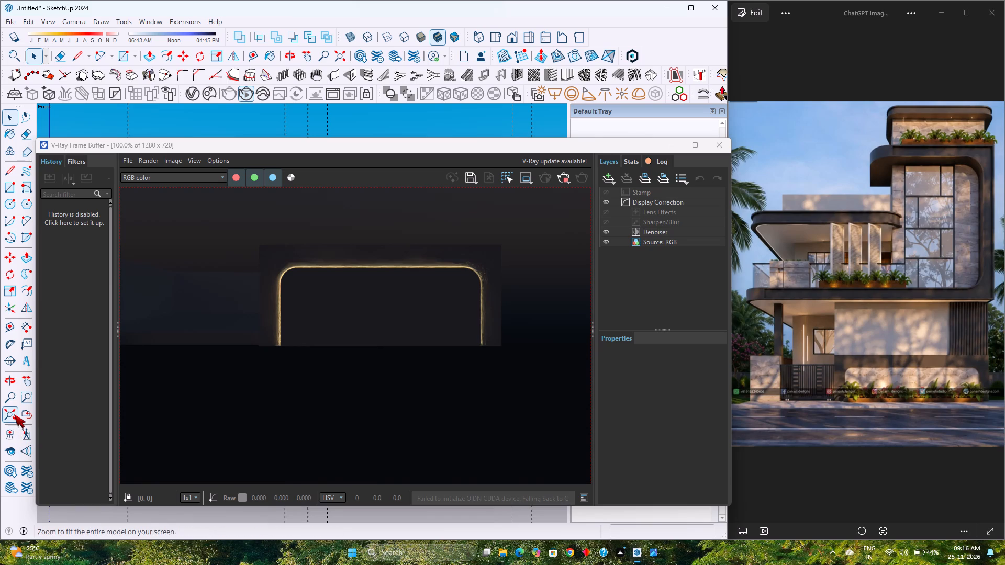
pyautogui.click(14, 414)
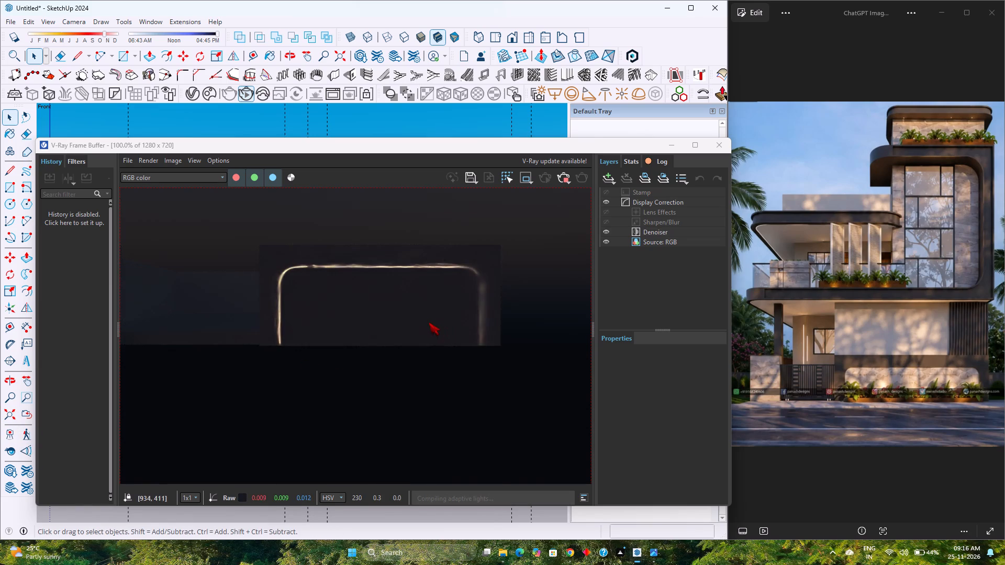
pyautogui.scroll(2, 453, 342)
pyautogui.scroll(-1, 453, 342)
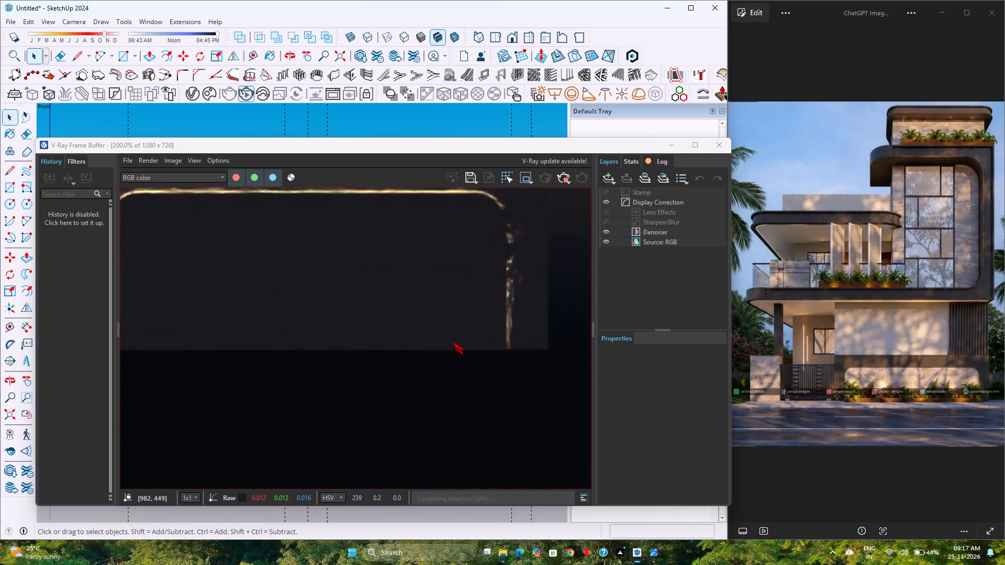
pyautogui.scroll(-2, 453, 342)
pyautogui.scroll(2, 368, 345)
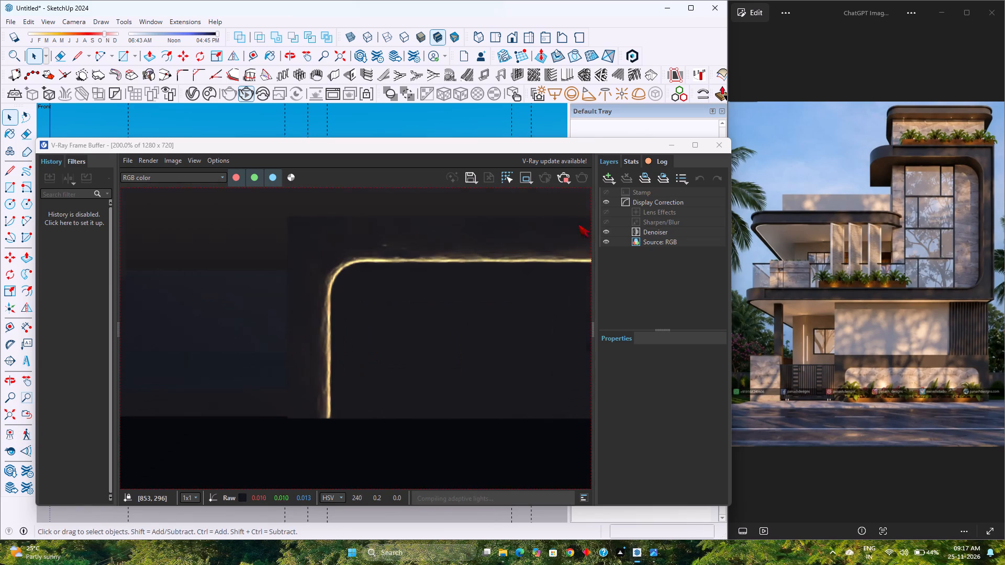
pyautogui.click(675, 148)
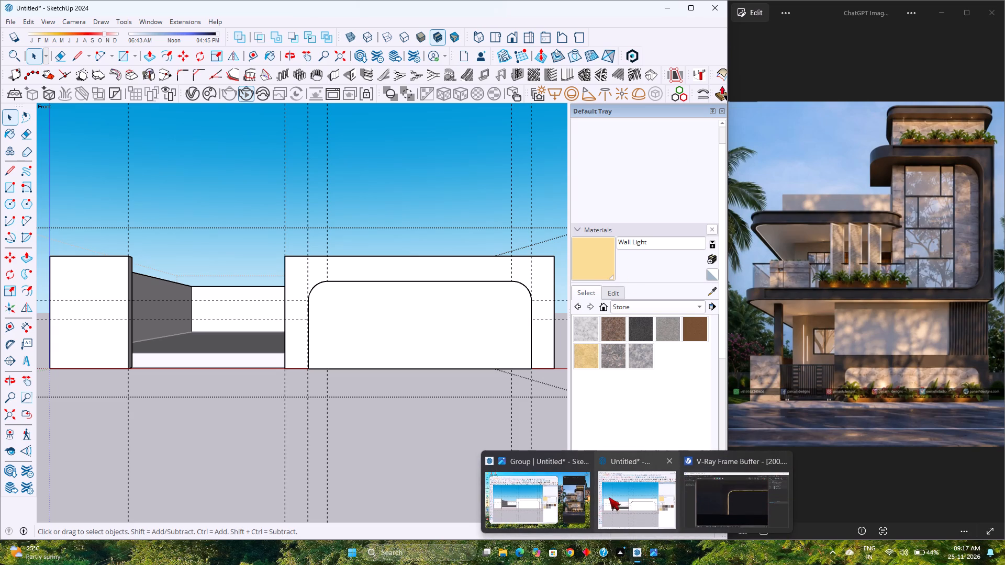
# Set the Wall Light material's emissive intensity to 5 and check the strip's glow in the interactive render.
pyautogui.click(735, 503)
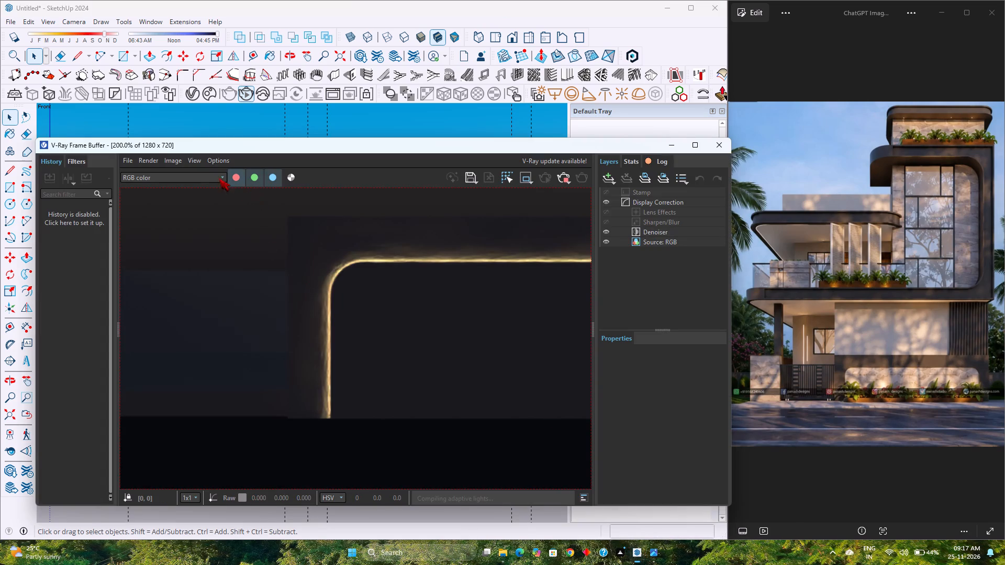
pyautogui.click(192, 95)
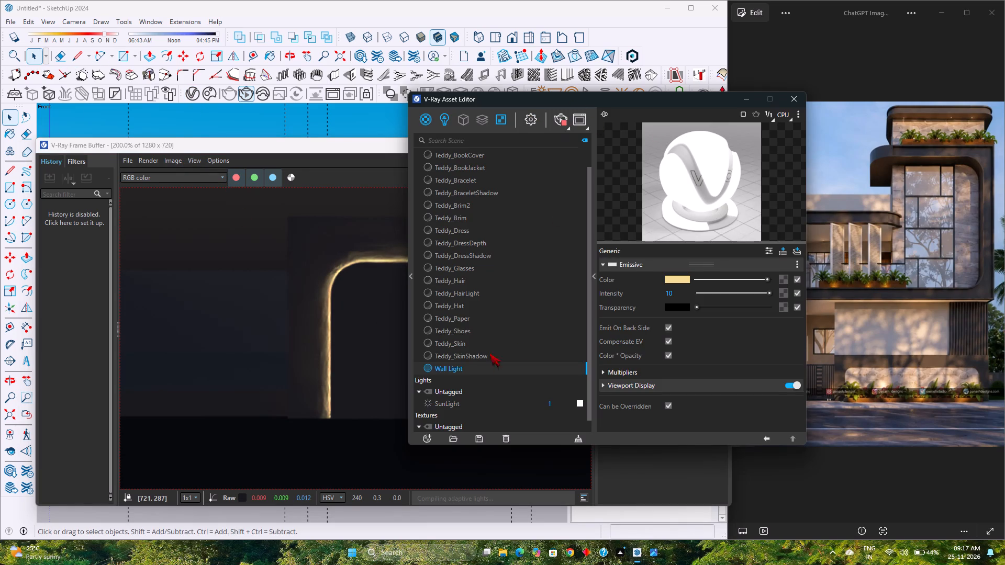
pyautogui.click(679, 297)
pyautogui.click(678, 297)
pyautogui.press('5')
pyautogui.press('Return')
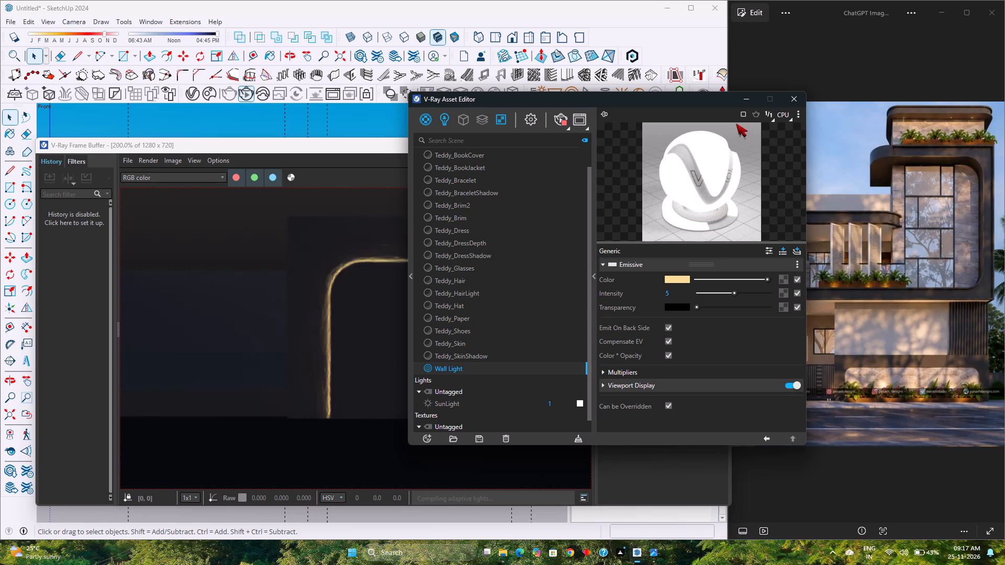
pyautogui.click(744, 97)
pyautogui.scroll(-4, 357, 376)
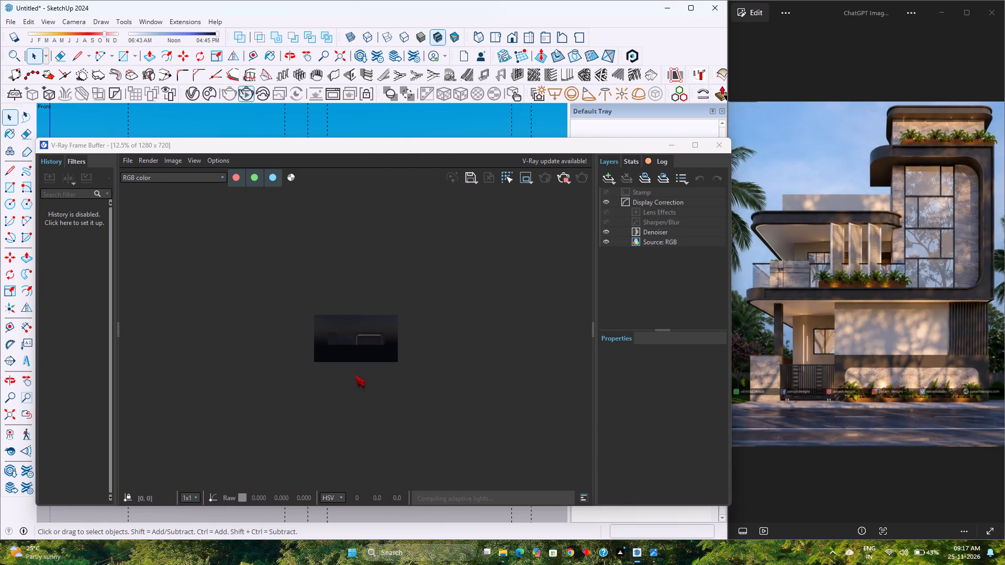
pyautogui.scroll(2, 384, 351)
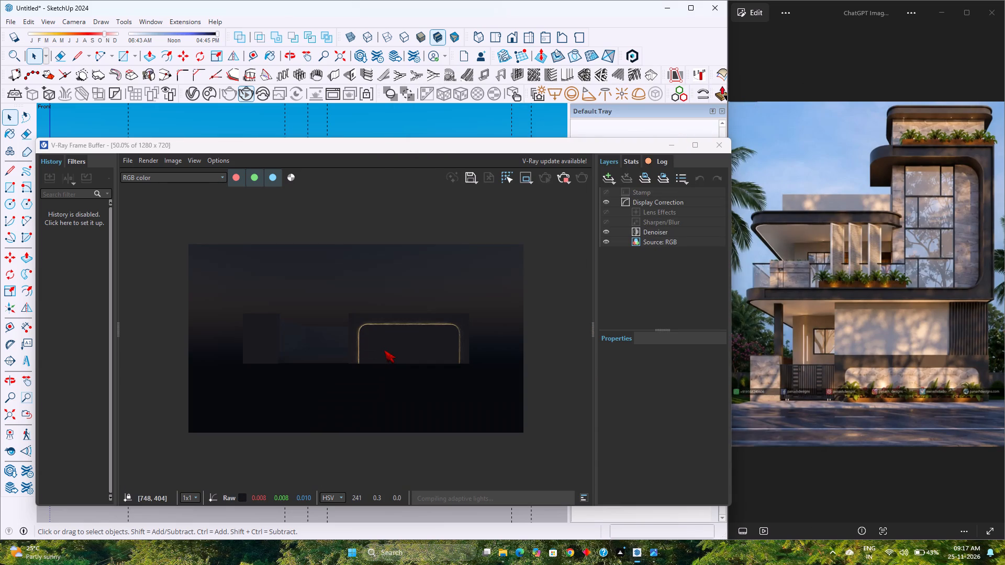
pyautogui.scroll(2, 385, 347)
pyautogui.scroll(-1, 387, 345)
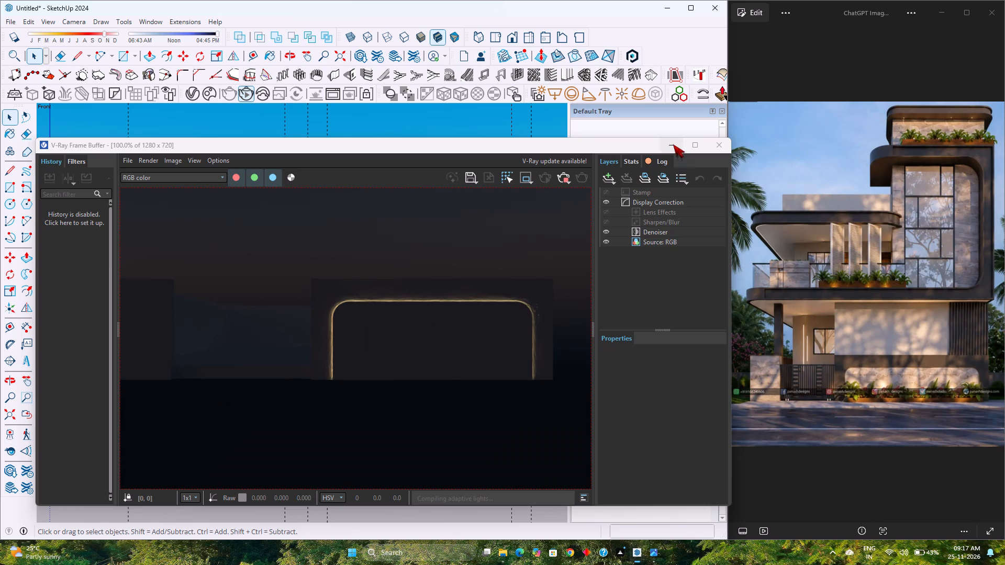
pyautogui.click(673, 144)
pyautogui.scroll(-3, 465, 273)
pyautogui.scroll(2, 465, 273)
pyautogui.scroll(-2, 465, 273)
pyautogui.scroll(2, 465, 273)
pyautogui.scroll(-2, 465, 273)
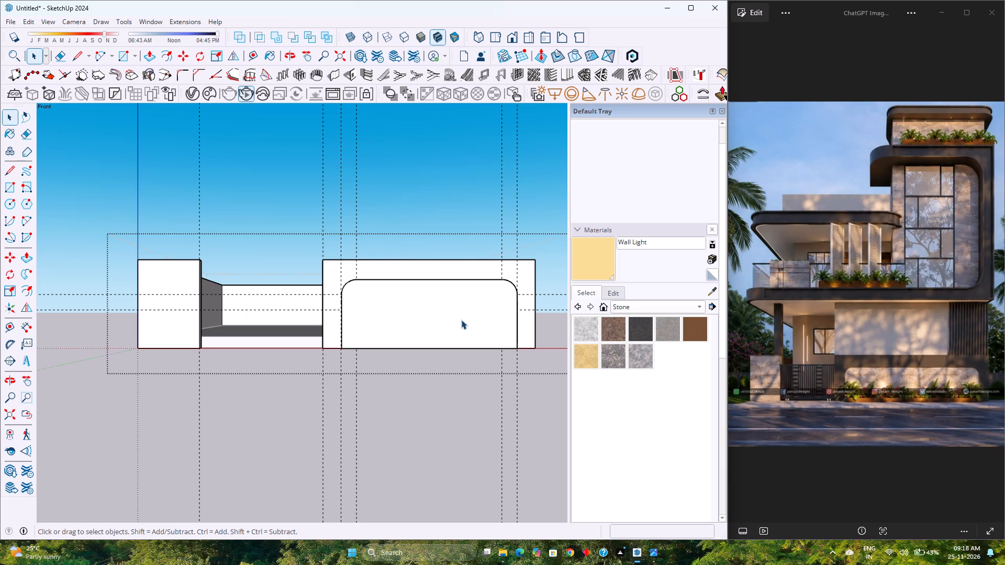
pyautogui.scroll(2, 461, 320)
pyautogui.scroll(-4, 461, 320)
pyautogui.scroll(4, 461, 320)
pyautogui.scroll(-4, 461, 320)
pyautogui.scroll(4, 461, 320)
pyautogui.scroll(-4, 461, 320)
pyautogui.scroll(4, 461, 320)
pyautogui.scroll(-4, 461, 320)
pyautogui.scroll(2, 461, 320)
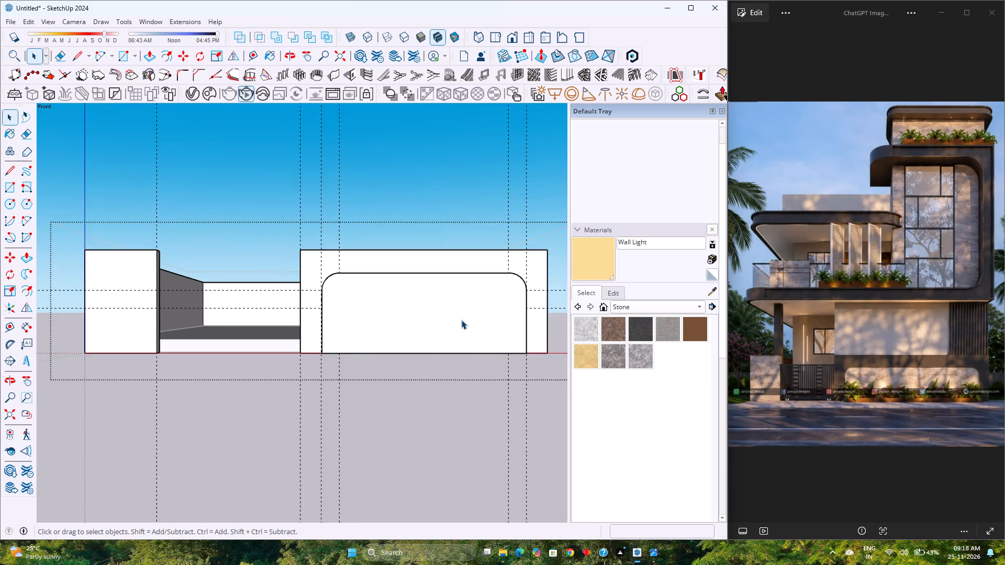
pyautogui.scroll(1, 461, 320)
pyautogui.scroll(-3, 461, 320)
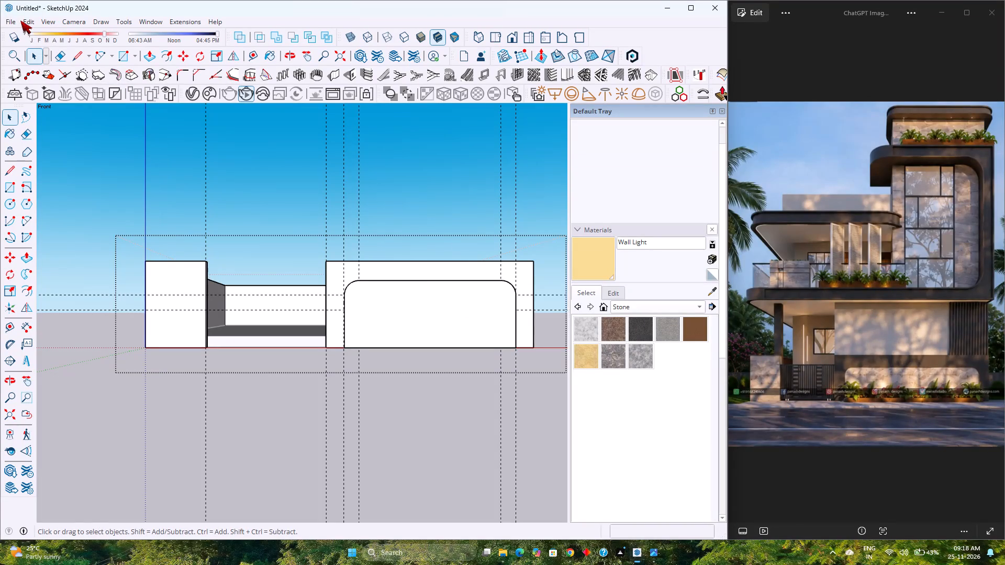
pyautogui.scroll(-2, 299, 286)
# Inside the floor slab group, draw a 9" vertical line on the slab's front face at each side of the gate opening.
pyautogui.moveTo(299, 287); pyautogui.dragTo(321, 331, button='middle')
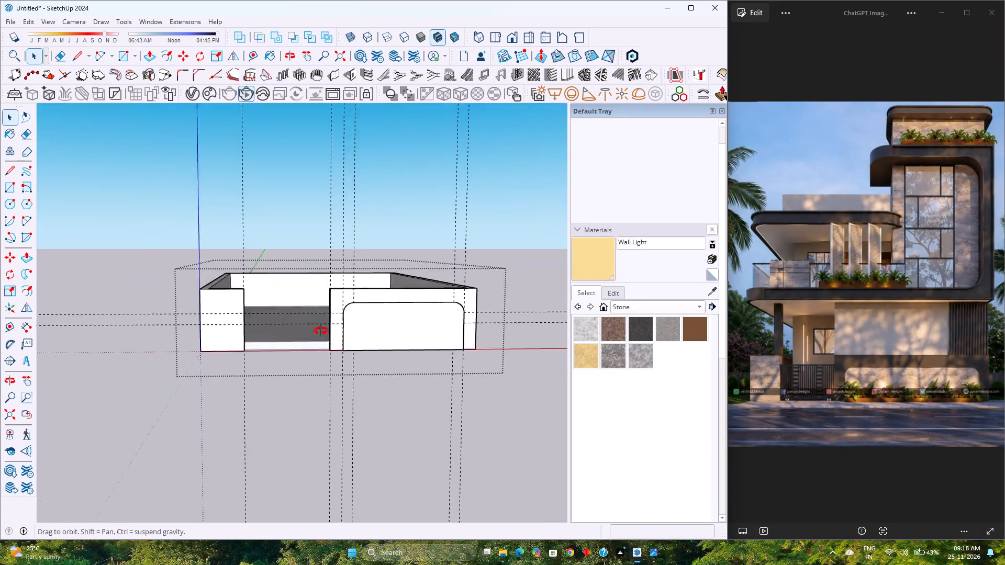
pyautogui.moveTo(321, 331); pyautogui.dragTo(323, 346, button='middle')
pyautogui.middleClick(323, 346)
pyautogui.scroll(5, 269, 347)
pyautogui.moveTo(293, 366); pyautogui.dragTo(280, 371, button='middle')
pyautogui.scroll(-2, 276, 368)
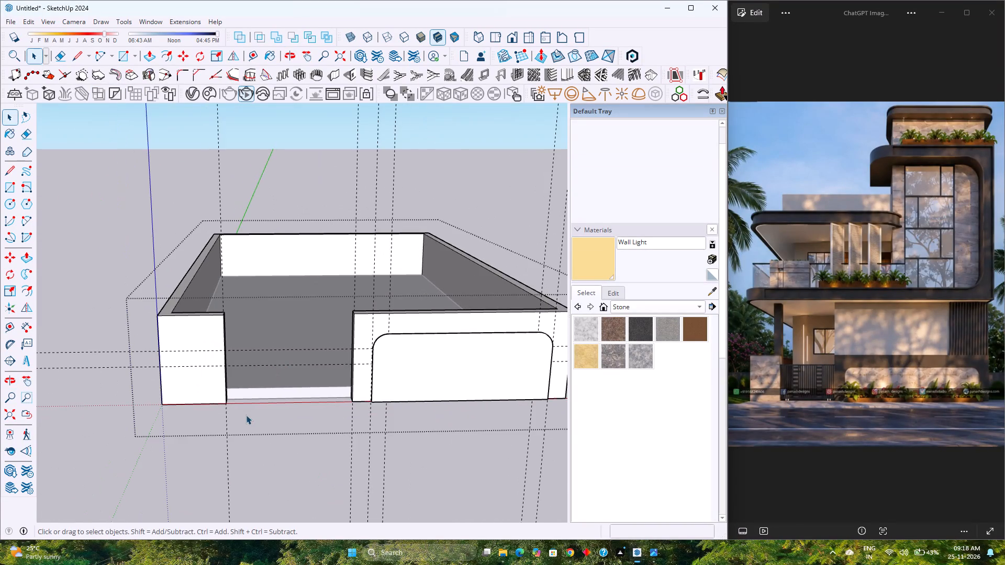
pyautogui.scroll(2, 246, 415)
pyautogui.moveTo(248, 414); pyautogui.dragTo(274, 416, button='middle')
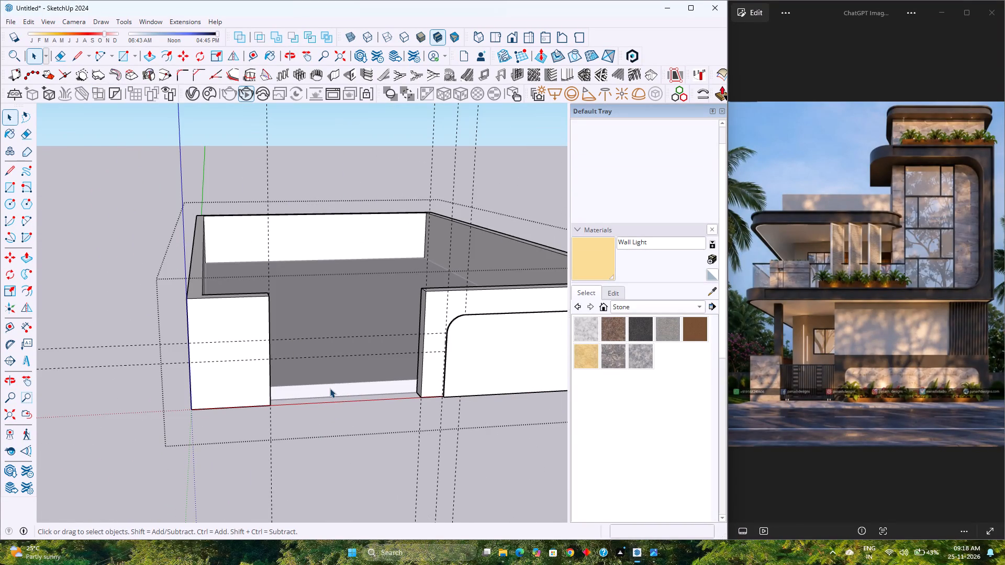
pyautogui.press('Escape')
pyautogui.doubleClick(326, 389)
pyautogui.scroll(4, 326, 389)
pyautogui.moveTo(360, 402); pyautogui.dragTo(327, 394, button='middle')
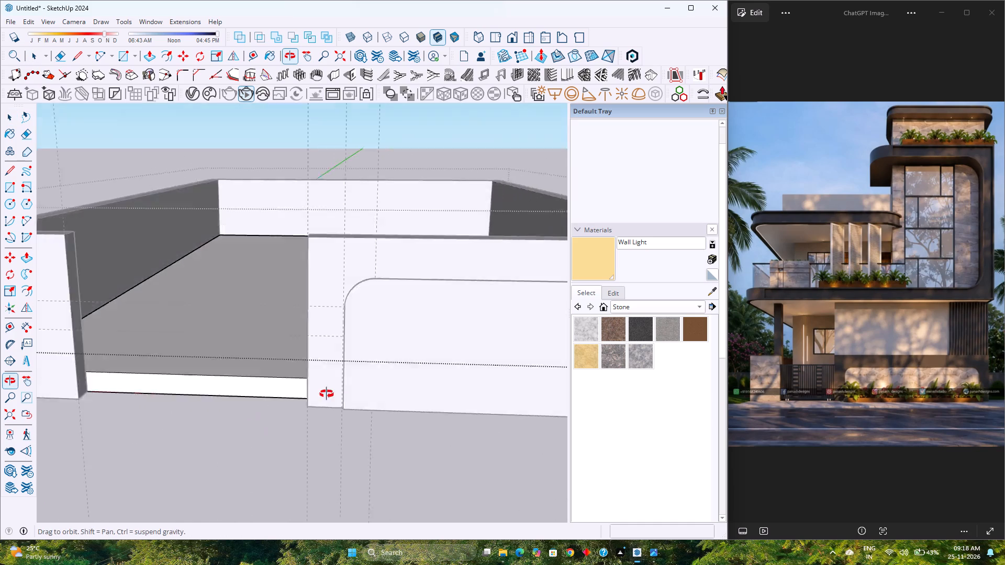
pyautogui.moveTo(327, 394); pyautogui.dragTo(338, 391, button='middle')
pyautogui.scroll(-2, 338, 391)
pyautogui.click(74, 59)
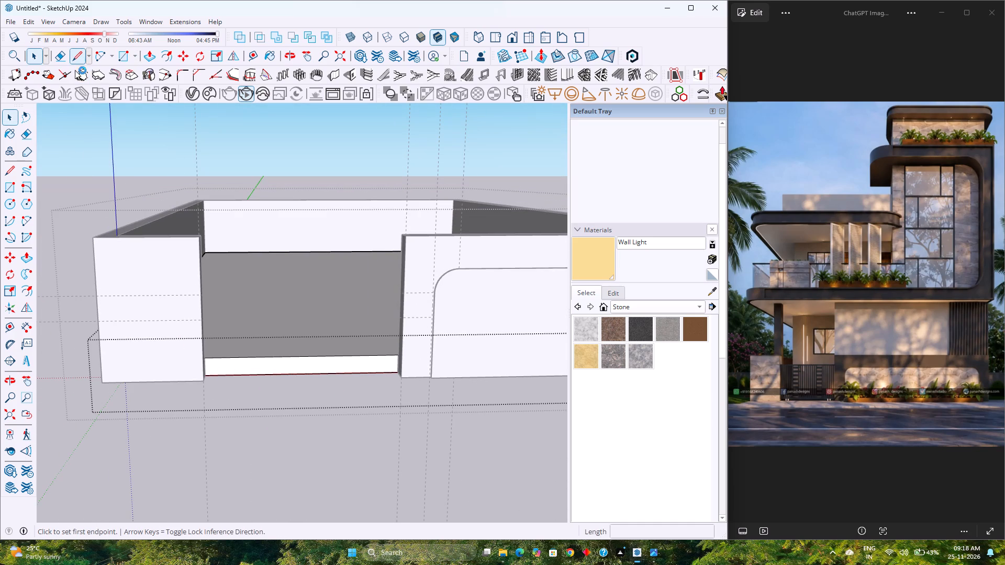
pyautogui.scroll(3, 229, 390)
pyautogui.moveTo(228, 390); pyautogui.dragTo(180, 410, button='middle')
pyautogui.scroll(3, 234, 344)
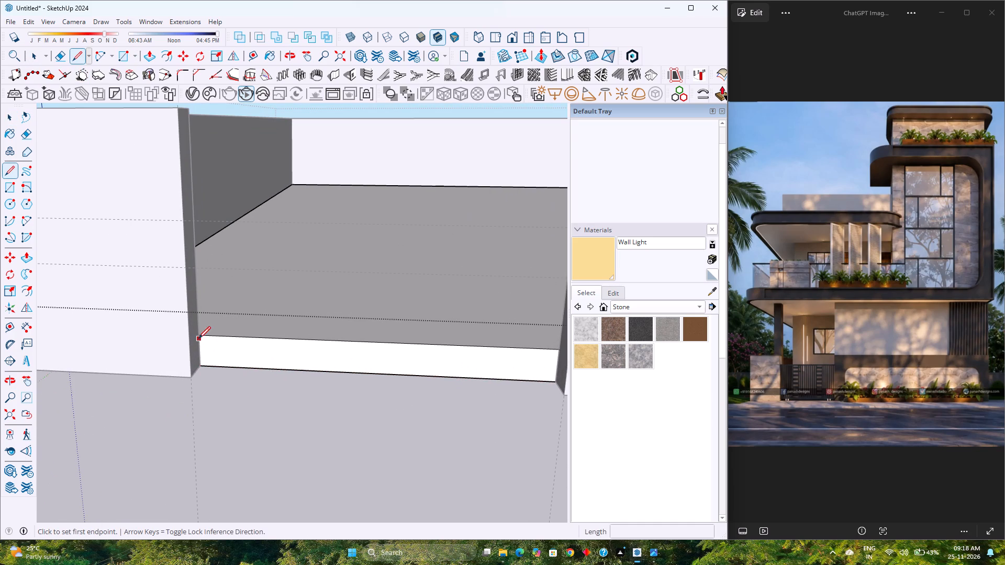
pyautogui.click(198, 365)
pyautogui.click(198, 336)
pyautogui.scroll(-4, 368, 383)
pyautogui.moveTo(438, 388); pyautogui.dragTo(507, 395, button='middle')
pyautogui.scroll(5, 498, 356)
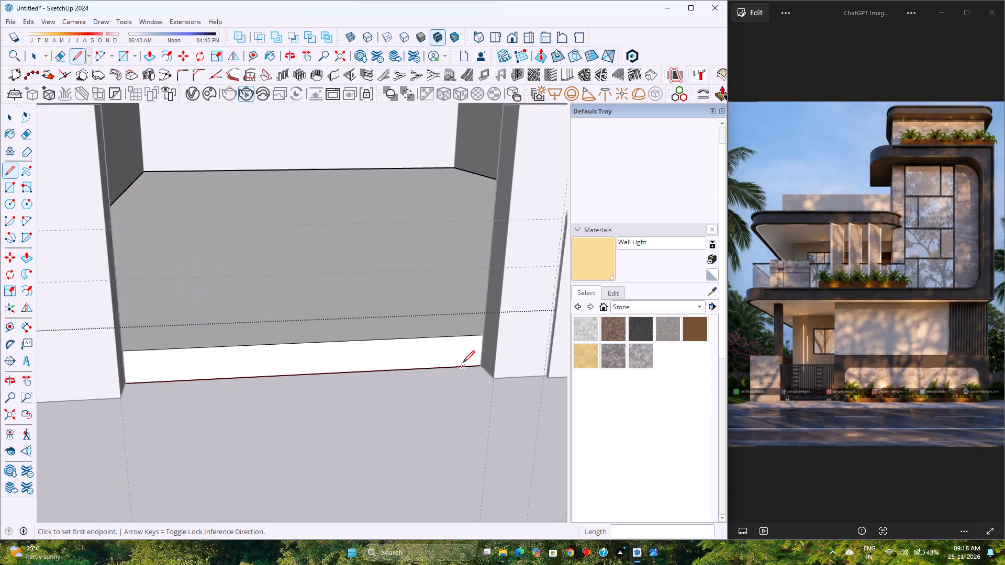
pyautogui.scroll(1, 463, 363)
pyautogui.click(485, 361)
pyautogui.click(492, 333)
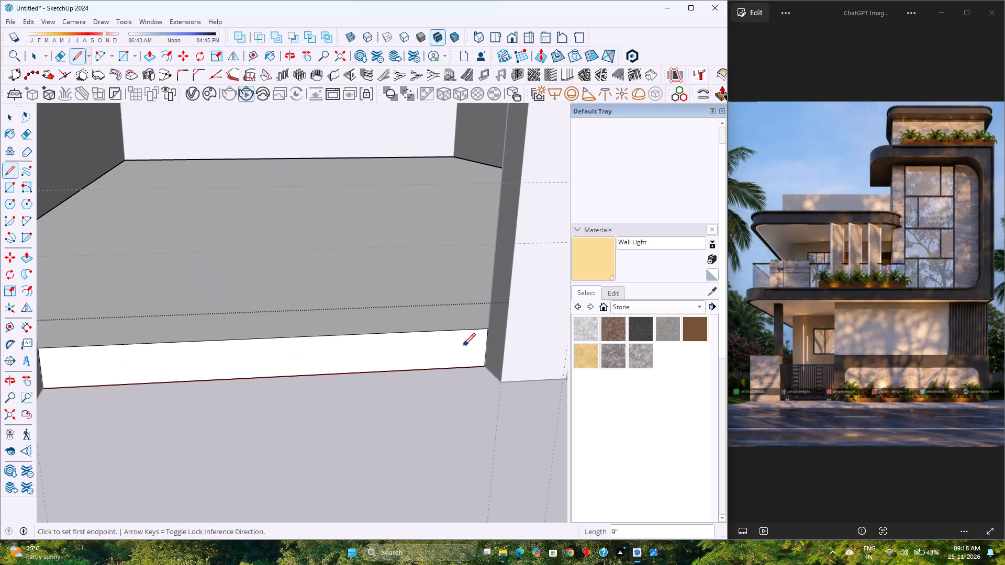
# Push/Pull the slab face in the gate opening 9" outward to the boundary wall's outer face and exit the group.
pyautogui.press('p')
pyautogui.click(398, 357)
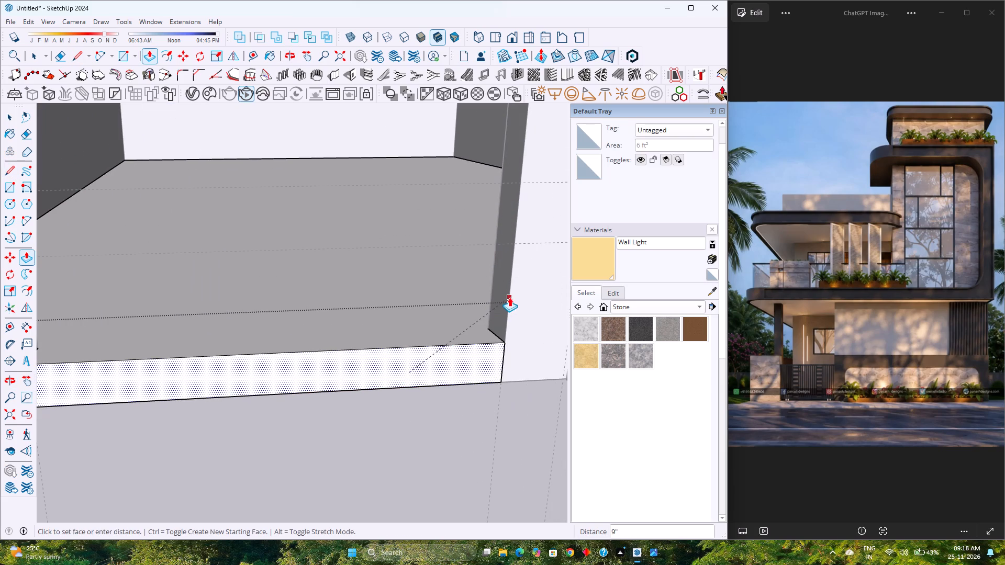
pyautogui.click(509, 297)
pyautogui.scroll(-5, 419, 366)
pyautogui.press('space')
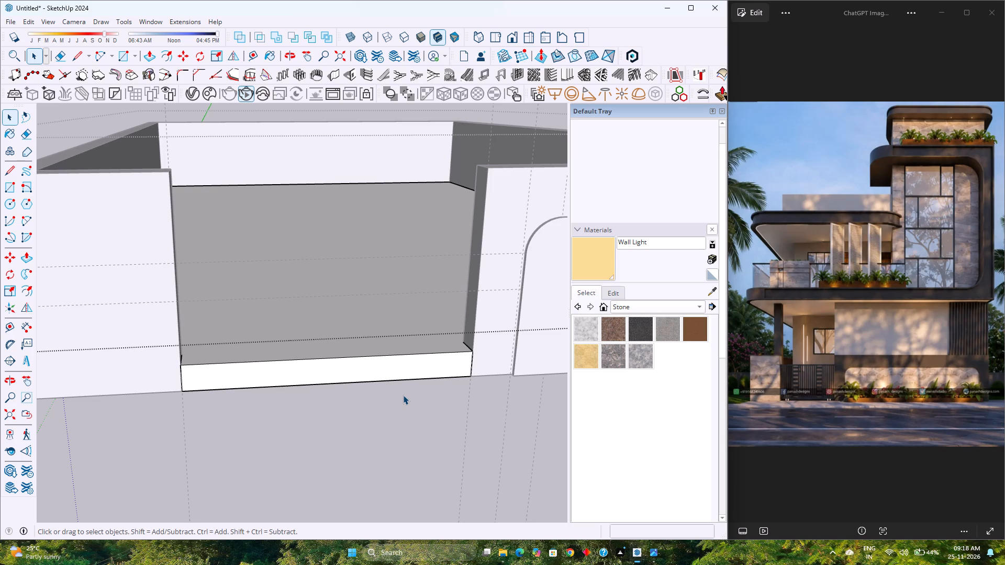
pyautogui.scroll(-4, 294, 348)
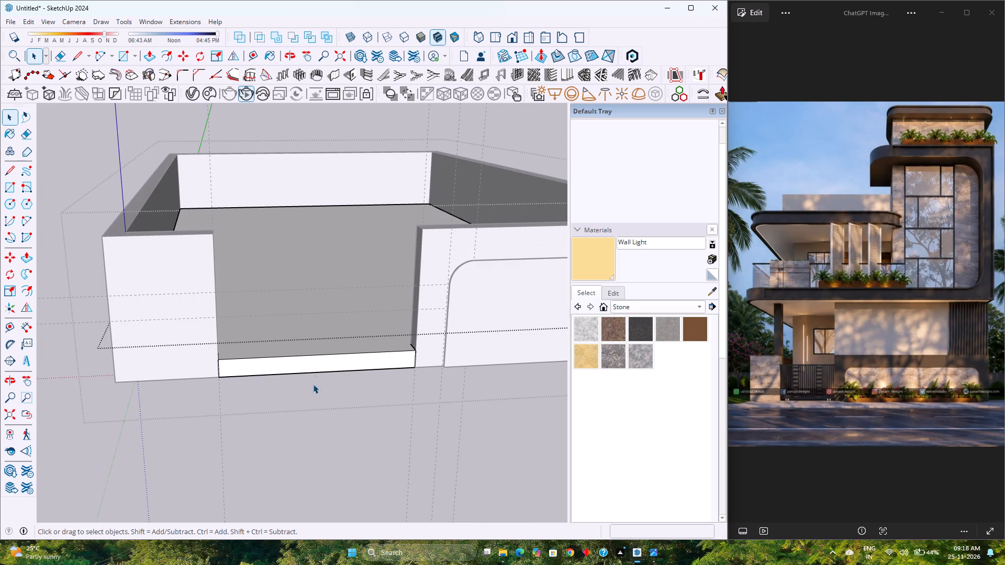
pyautogui.click(309, 403)
pyautogui.scroll(-3, 313, 401)
pyautogui.click(433, 435)
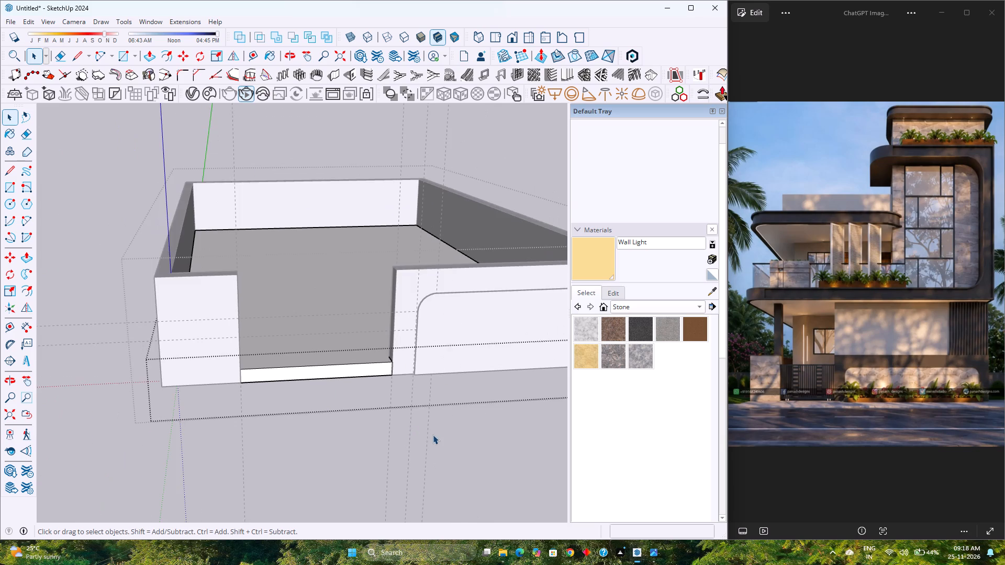
# Delete all construction guides from the model.
pyautogui.scroll(-1, 459, 438)
pyautogui.moveTo(457, 438); pyautogui.dragTo(393, 404, button='middle')
pyautogui.middleClick(393, 404)
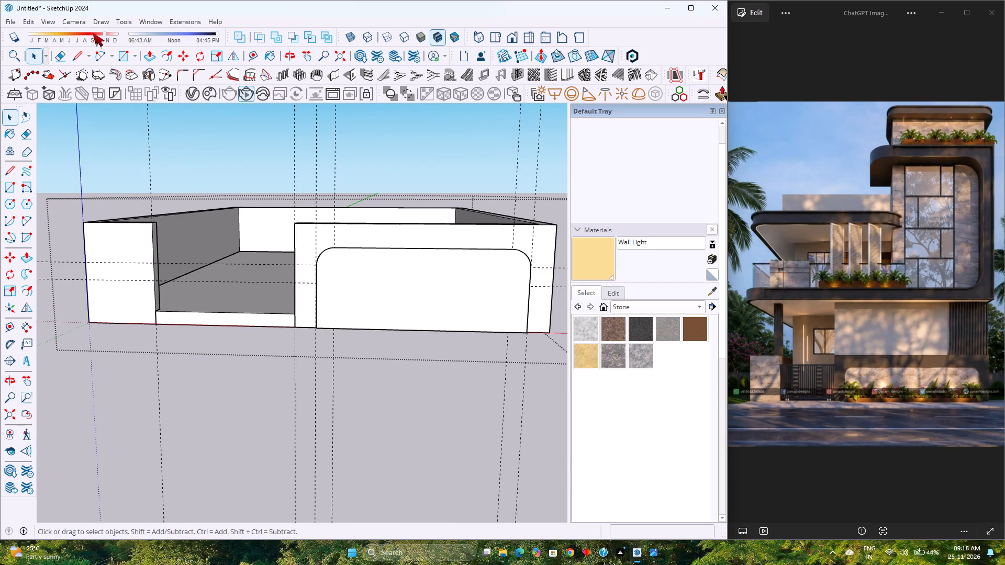
pyautogui.click(26, 16)
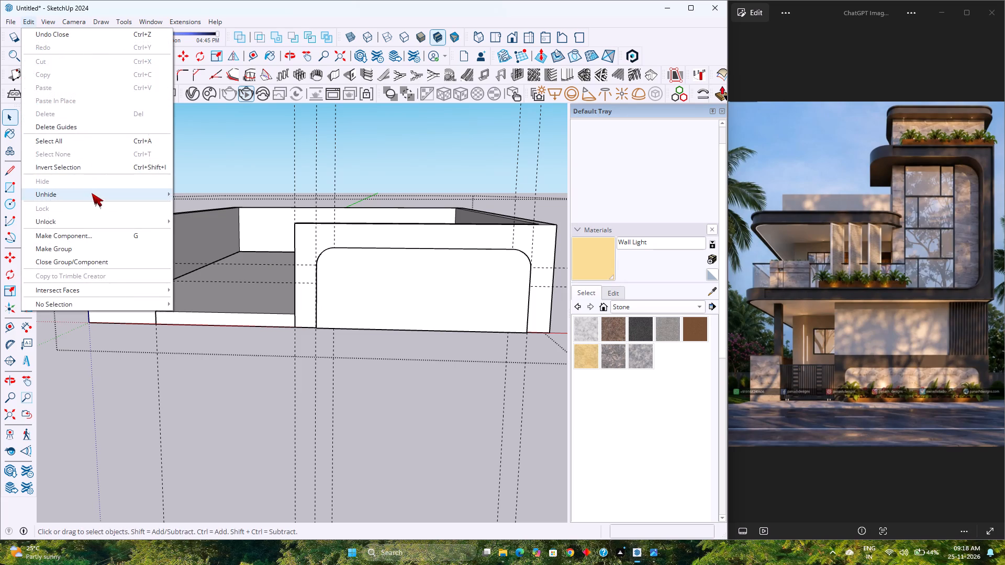
pyautogui.click(90, 125)
# Examine the boundary wall, the filled gate threshold and the raised rounded panel from the front, above and the side.
pyautogui.scroll(-4, 327, 321)
pyautogui.moveTo(329, 323); pyautogui.dragTo(365, 329, button='middle')
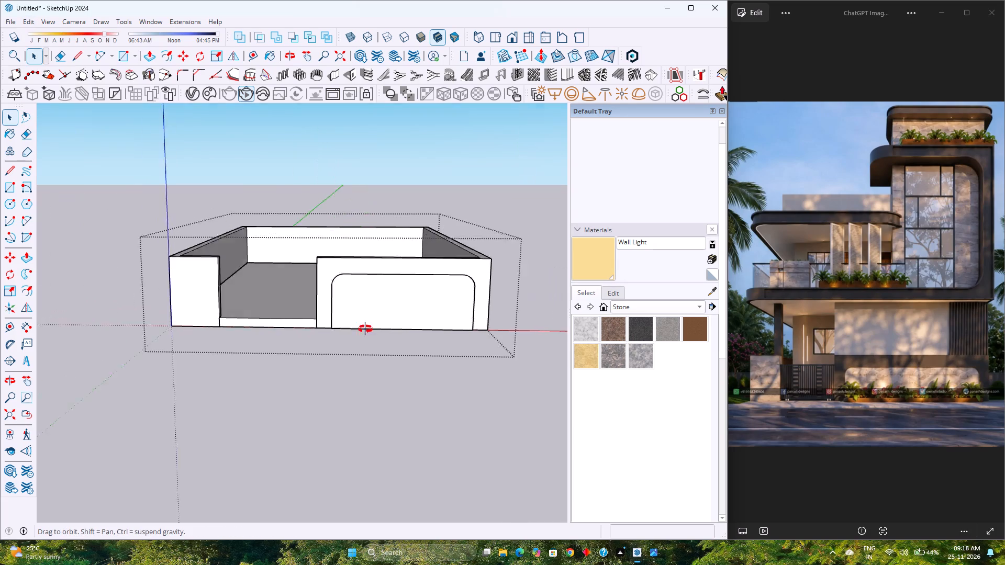
pyautogui.moveTo(365, 329); pyautogui.dragTo(296, 301, button='middle')
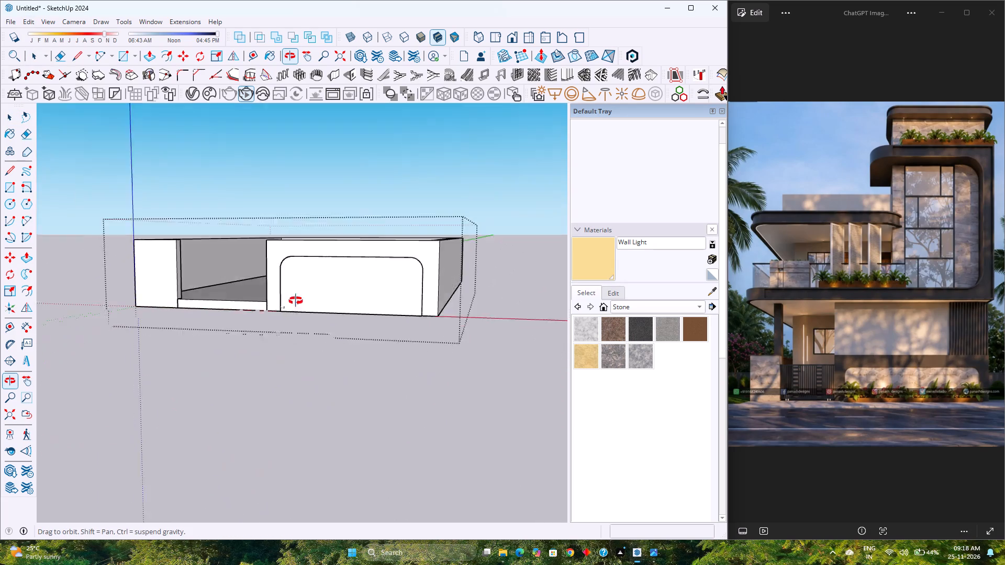
pyautogui.moveTo(296, 301); pyautogui.dragTo(296, 300, button='middle')
pyautogui.scroll(2, 298, 272)
pyautogui.scroll(-3, 298, 272)
pyautogui.scroll(3, 298, 272)
pyautogui.scroll(-1, 297, 272)
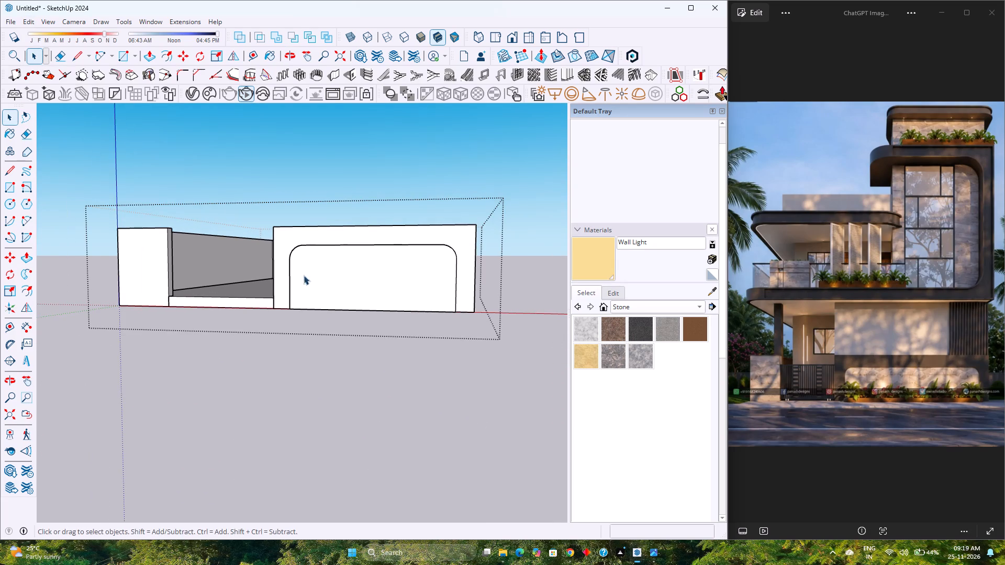
pyautogui.moveTo(371, 299); pyautogui.dragTo(378, 395, button='middle')
pyautogui.middleClick(378, 395)
pyautogui.scroll(2, 340, 436)
pyautogui.scroll(2, 335, 386)
pyautogui.moveTo(331, 380); pyautogui.dragTo(133, 421, button='middle')
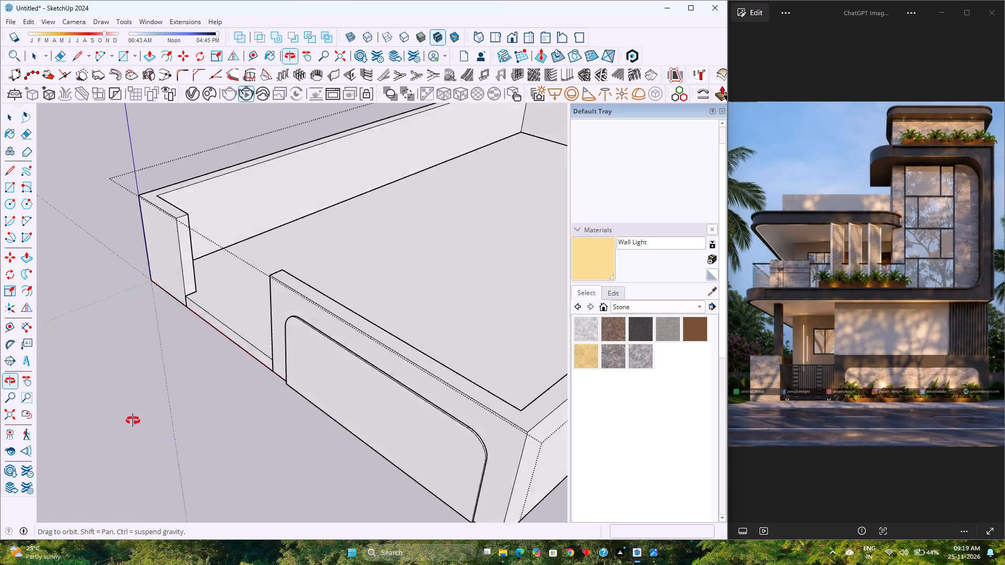
pyautogui.moveTo(133, 421); pyautogui.dragTo(67, 407, button='middle')
pyautogui.middleClick(57, 380)
pyautogui.middleClick(163, 320)
pyautogui.scroll(-2, 258, 322)
pyautogui.moveTo(272, 364); pyautogui.dragTo(442, 336, button='middle')
pyautogui.middleClick(442, 336)
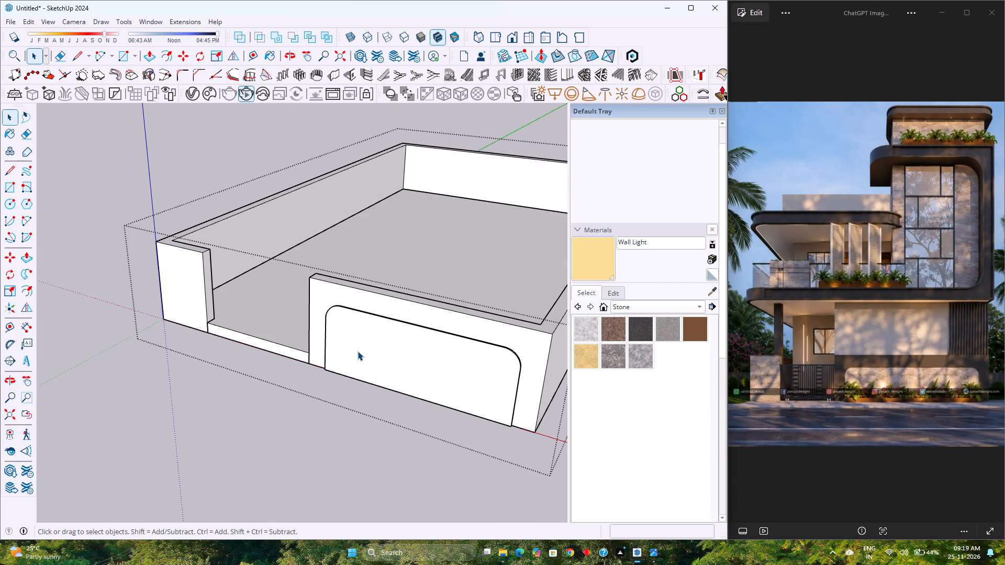
pyautogui.scroll(-4, 358, 351)
pyautogui.scroll(5, 461, 399)
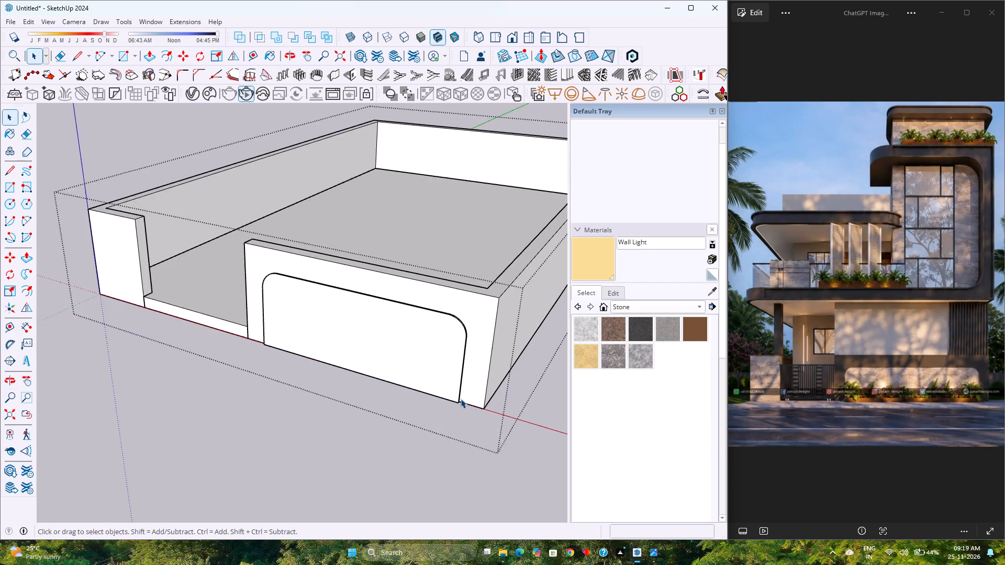
pyautogui.scroll(6, 461, 399)
pyautogui.moveTo(471, 405); pyautogui.dragTo(269, 330, button='middle')
pyautogui.middleClick(270, 330)
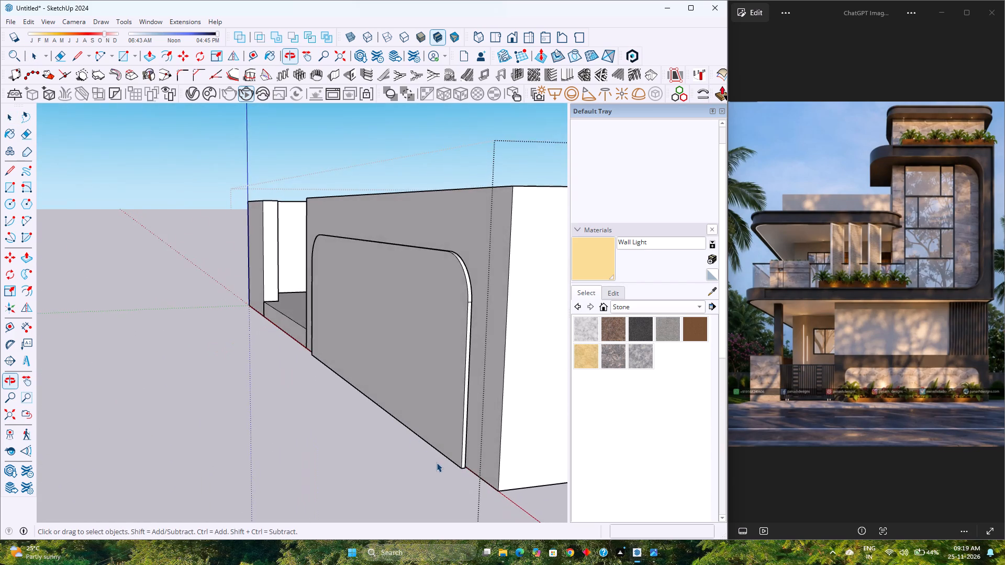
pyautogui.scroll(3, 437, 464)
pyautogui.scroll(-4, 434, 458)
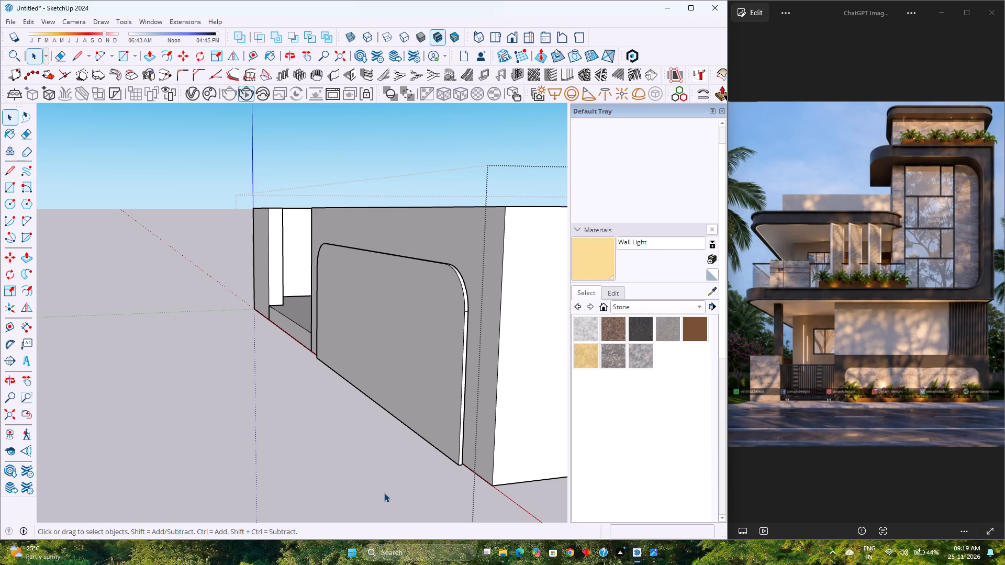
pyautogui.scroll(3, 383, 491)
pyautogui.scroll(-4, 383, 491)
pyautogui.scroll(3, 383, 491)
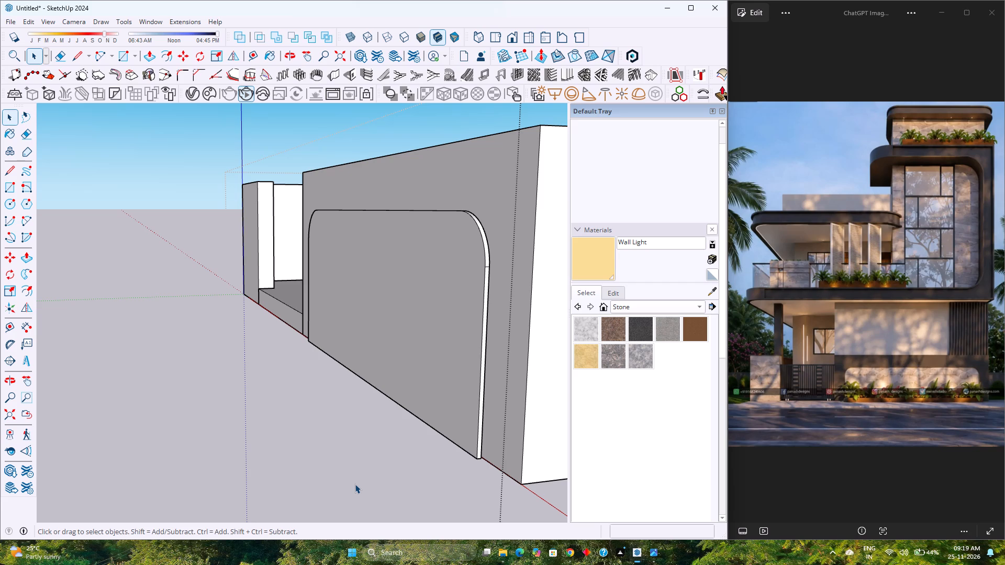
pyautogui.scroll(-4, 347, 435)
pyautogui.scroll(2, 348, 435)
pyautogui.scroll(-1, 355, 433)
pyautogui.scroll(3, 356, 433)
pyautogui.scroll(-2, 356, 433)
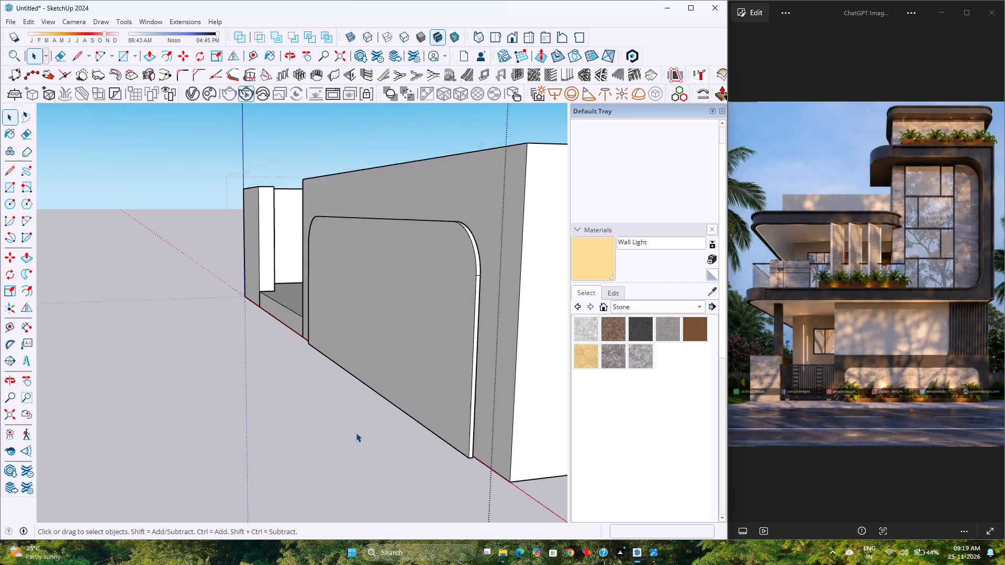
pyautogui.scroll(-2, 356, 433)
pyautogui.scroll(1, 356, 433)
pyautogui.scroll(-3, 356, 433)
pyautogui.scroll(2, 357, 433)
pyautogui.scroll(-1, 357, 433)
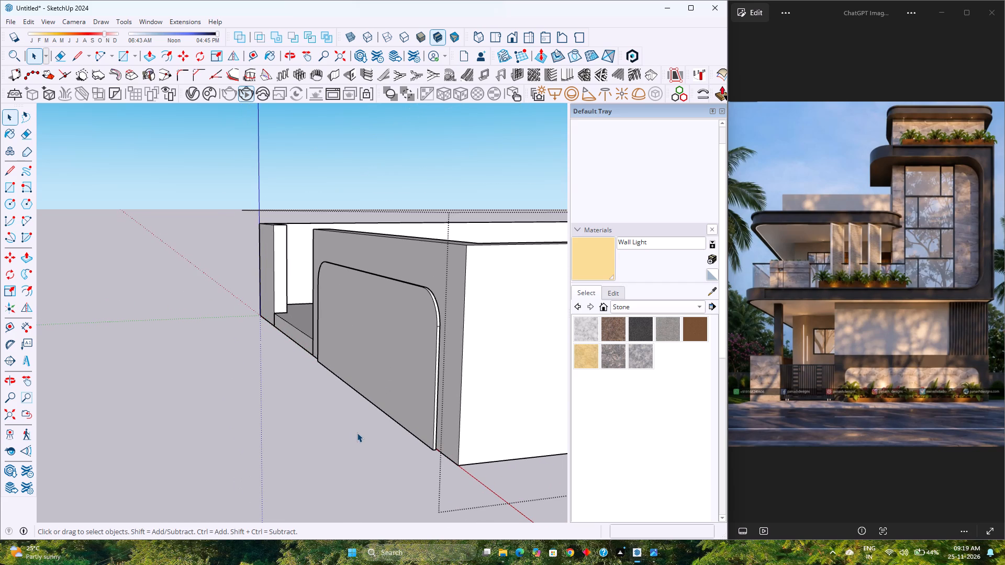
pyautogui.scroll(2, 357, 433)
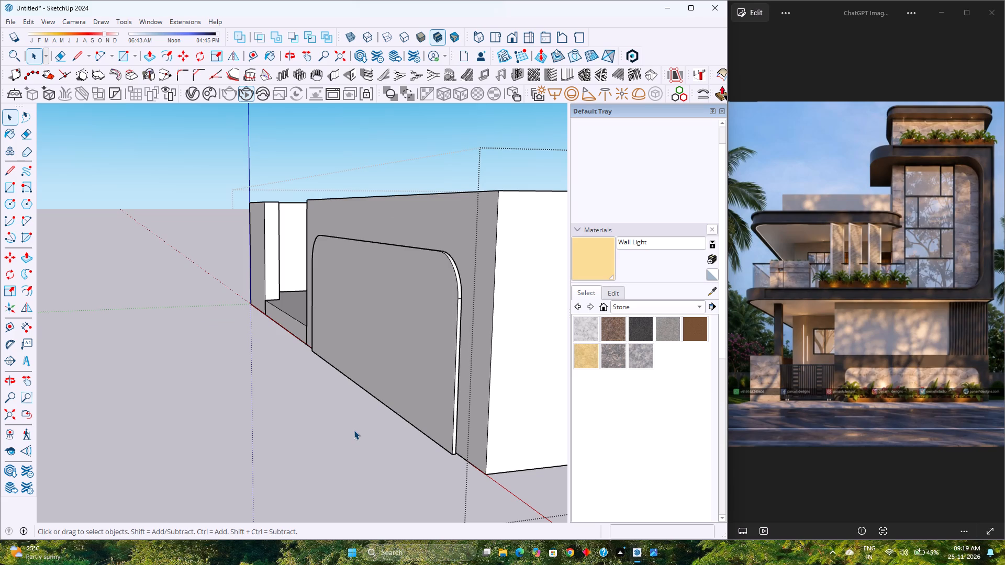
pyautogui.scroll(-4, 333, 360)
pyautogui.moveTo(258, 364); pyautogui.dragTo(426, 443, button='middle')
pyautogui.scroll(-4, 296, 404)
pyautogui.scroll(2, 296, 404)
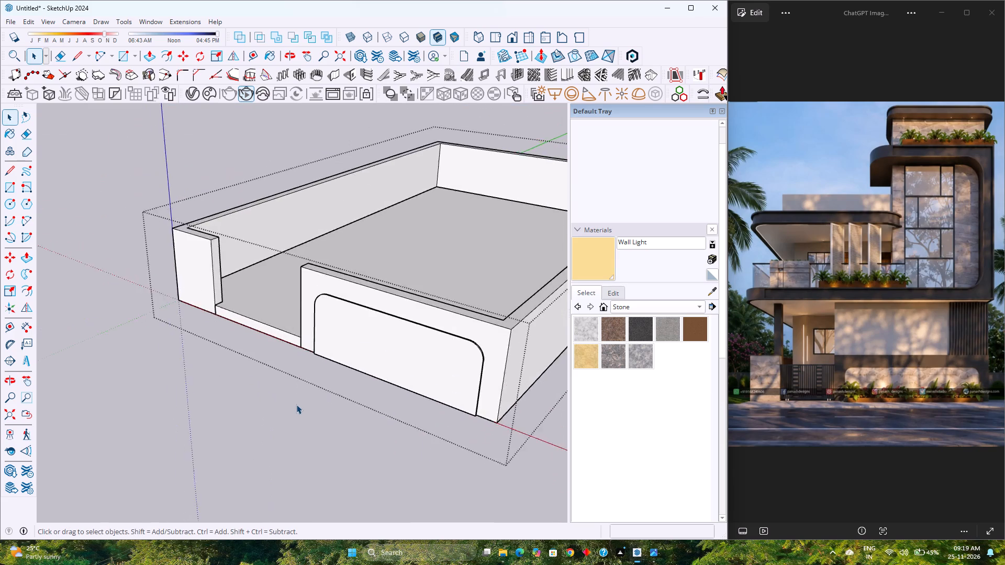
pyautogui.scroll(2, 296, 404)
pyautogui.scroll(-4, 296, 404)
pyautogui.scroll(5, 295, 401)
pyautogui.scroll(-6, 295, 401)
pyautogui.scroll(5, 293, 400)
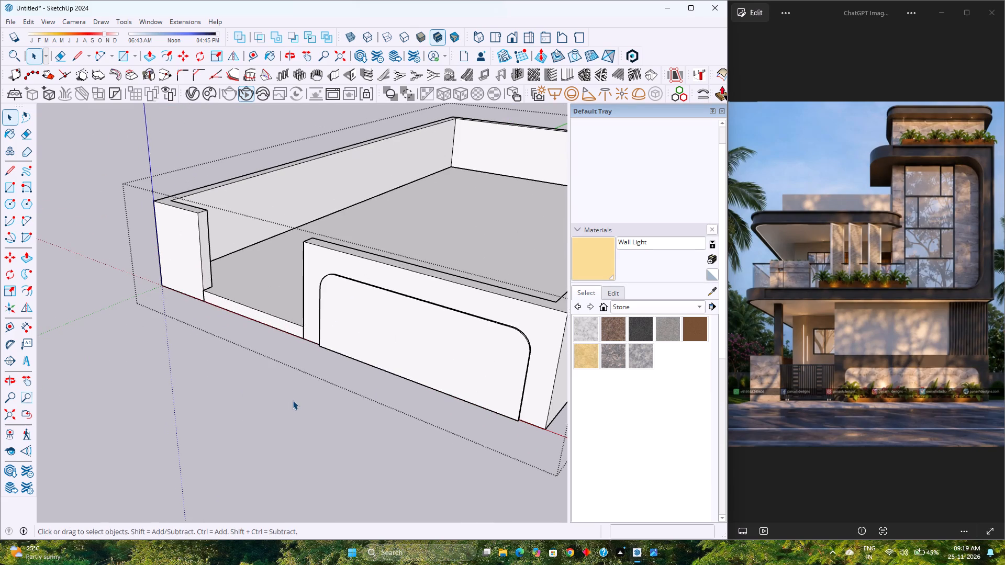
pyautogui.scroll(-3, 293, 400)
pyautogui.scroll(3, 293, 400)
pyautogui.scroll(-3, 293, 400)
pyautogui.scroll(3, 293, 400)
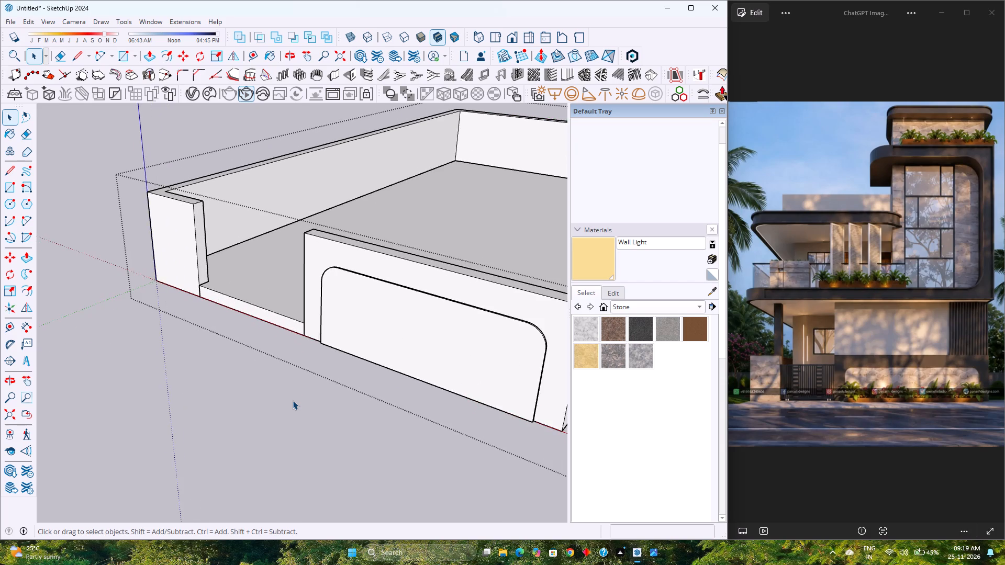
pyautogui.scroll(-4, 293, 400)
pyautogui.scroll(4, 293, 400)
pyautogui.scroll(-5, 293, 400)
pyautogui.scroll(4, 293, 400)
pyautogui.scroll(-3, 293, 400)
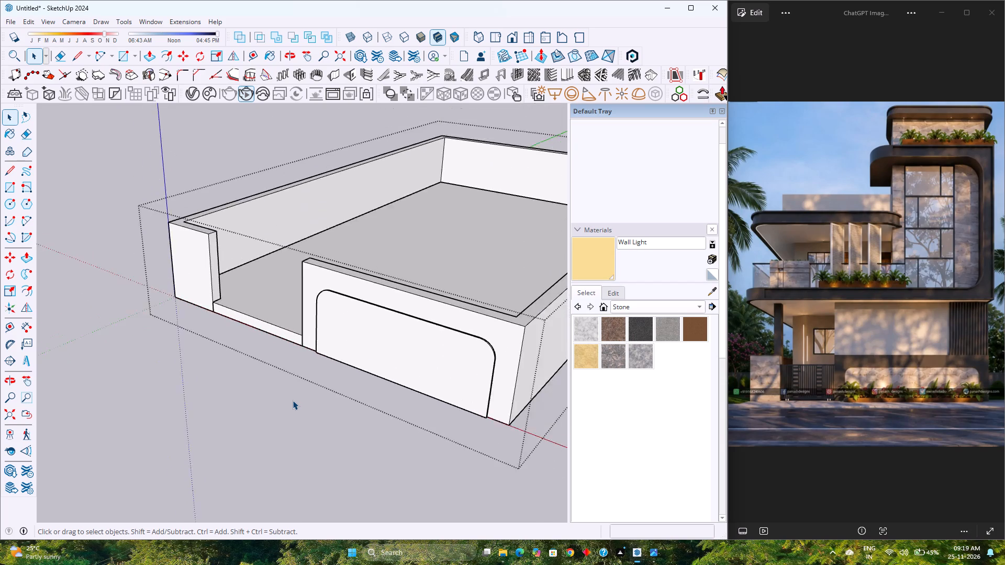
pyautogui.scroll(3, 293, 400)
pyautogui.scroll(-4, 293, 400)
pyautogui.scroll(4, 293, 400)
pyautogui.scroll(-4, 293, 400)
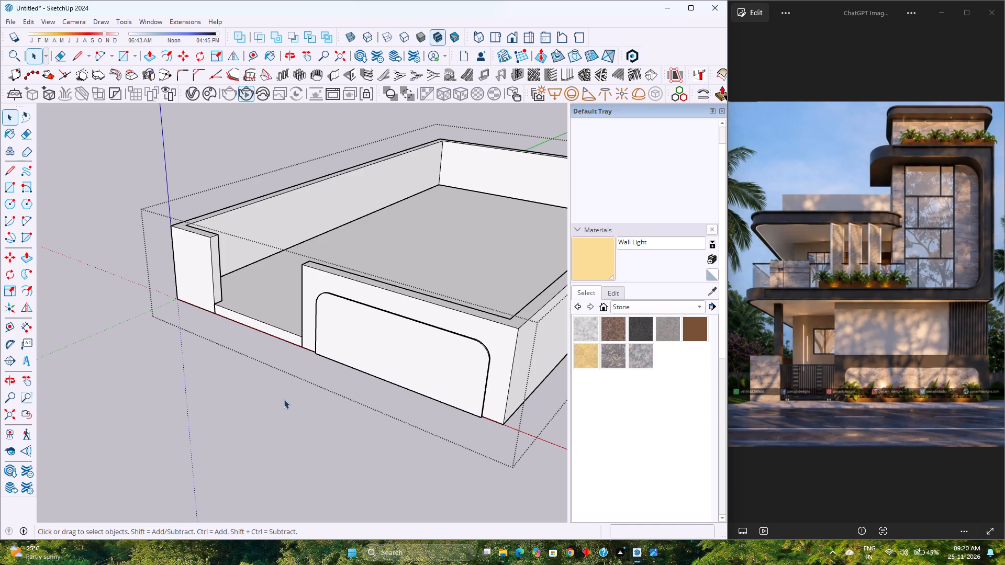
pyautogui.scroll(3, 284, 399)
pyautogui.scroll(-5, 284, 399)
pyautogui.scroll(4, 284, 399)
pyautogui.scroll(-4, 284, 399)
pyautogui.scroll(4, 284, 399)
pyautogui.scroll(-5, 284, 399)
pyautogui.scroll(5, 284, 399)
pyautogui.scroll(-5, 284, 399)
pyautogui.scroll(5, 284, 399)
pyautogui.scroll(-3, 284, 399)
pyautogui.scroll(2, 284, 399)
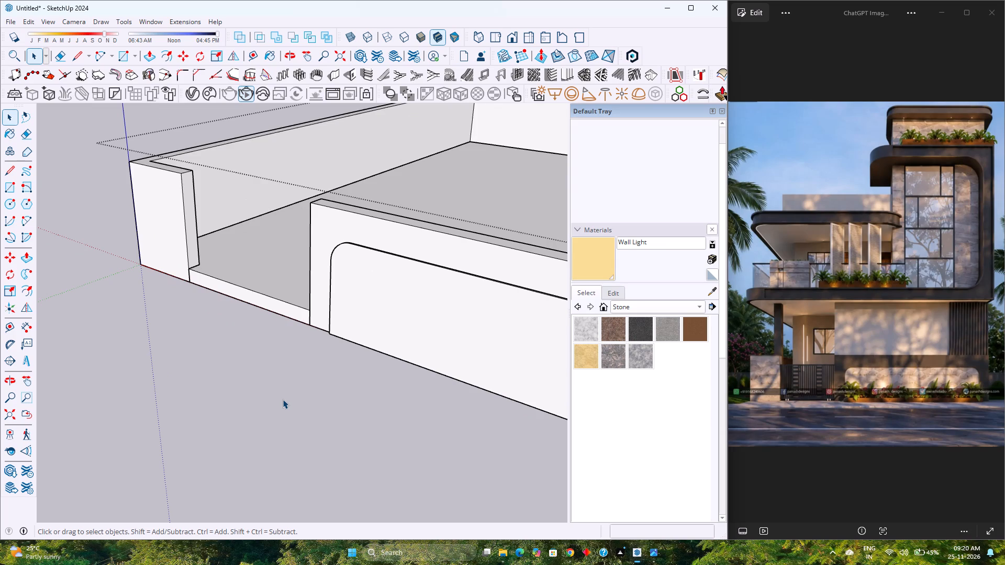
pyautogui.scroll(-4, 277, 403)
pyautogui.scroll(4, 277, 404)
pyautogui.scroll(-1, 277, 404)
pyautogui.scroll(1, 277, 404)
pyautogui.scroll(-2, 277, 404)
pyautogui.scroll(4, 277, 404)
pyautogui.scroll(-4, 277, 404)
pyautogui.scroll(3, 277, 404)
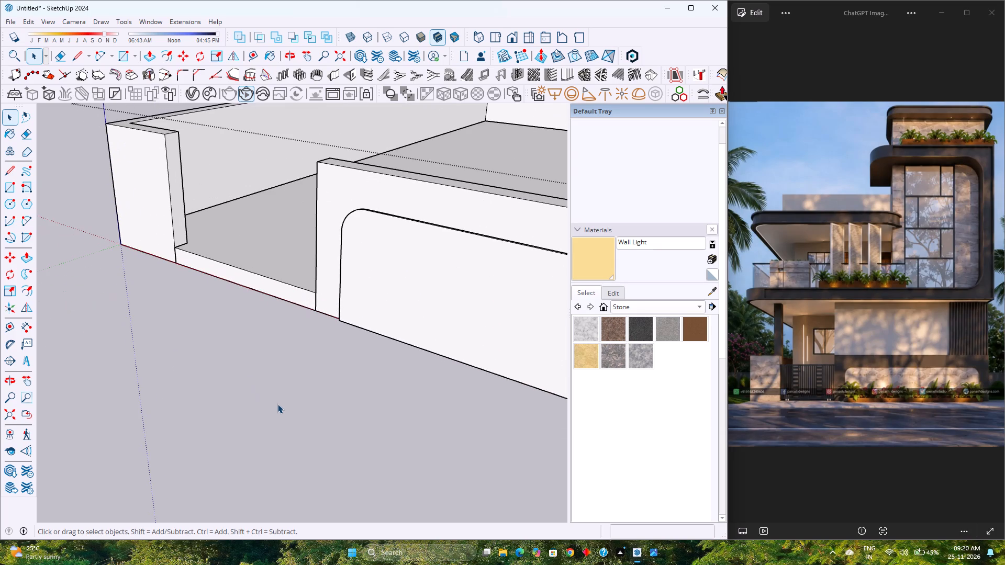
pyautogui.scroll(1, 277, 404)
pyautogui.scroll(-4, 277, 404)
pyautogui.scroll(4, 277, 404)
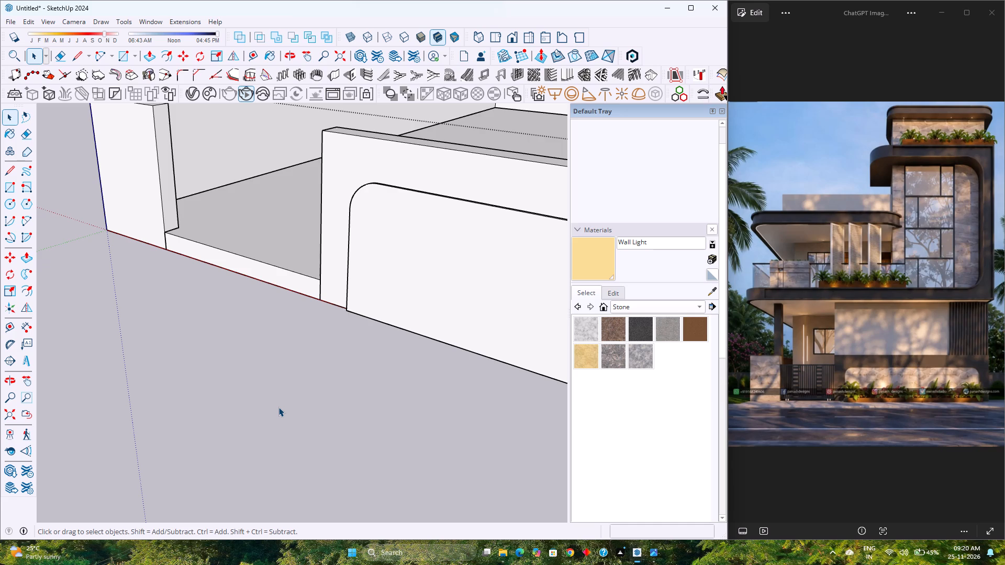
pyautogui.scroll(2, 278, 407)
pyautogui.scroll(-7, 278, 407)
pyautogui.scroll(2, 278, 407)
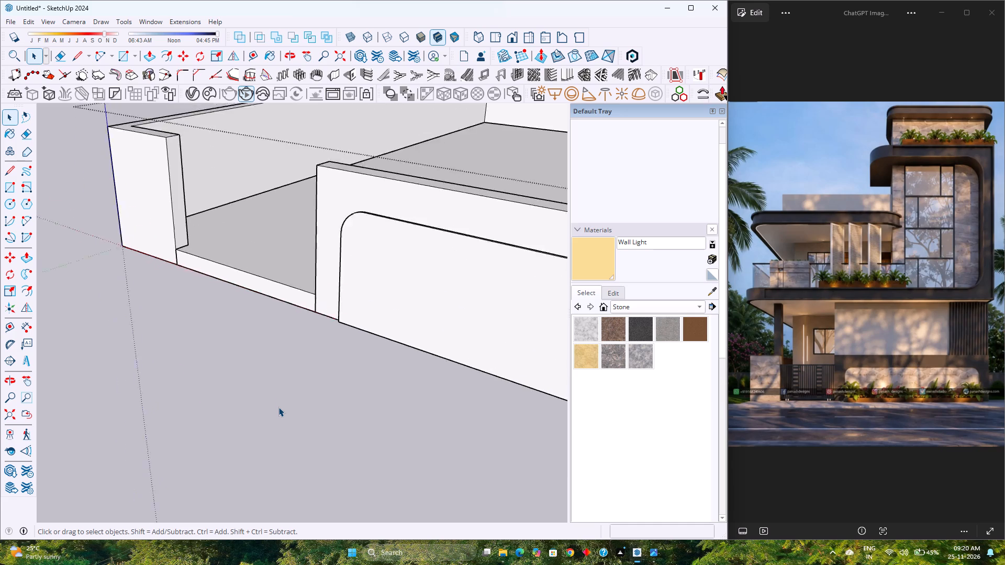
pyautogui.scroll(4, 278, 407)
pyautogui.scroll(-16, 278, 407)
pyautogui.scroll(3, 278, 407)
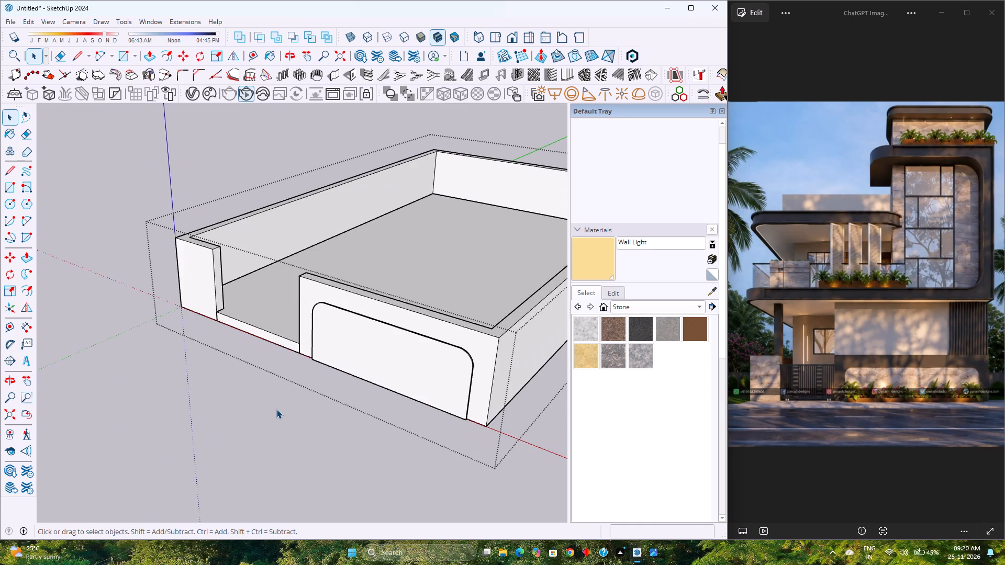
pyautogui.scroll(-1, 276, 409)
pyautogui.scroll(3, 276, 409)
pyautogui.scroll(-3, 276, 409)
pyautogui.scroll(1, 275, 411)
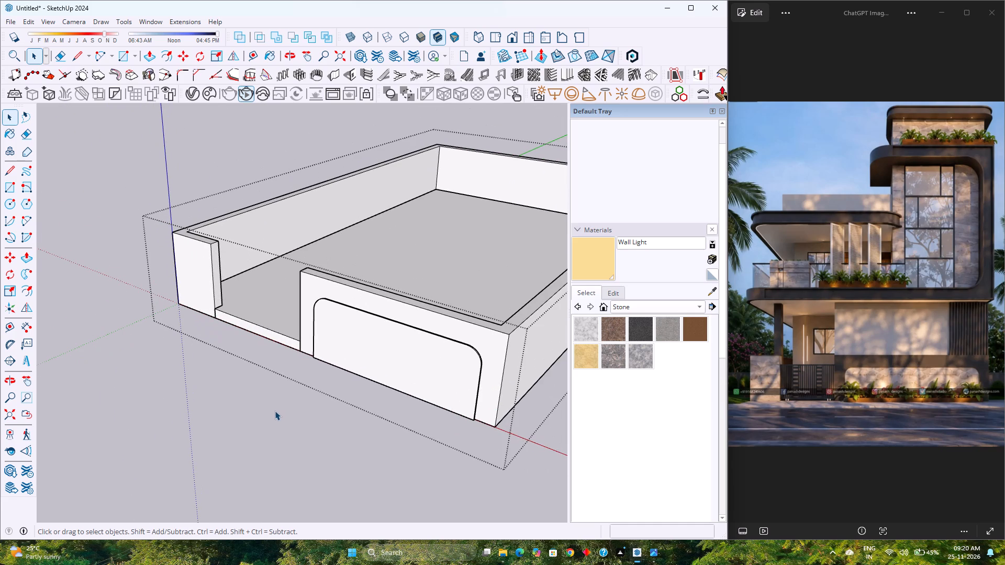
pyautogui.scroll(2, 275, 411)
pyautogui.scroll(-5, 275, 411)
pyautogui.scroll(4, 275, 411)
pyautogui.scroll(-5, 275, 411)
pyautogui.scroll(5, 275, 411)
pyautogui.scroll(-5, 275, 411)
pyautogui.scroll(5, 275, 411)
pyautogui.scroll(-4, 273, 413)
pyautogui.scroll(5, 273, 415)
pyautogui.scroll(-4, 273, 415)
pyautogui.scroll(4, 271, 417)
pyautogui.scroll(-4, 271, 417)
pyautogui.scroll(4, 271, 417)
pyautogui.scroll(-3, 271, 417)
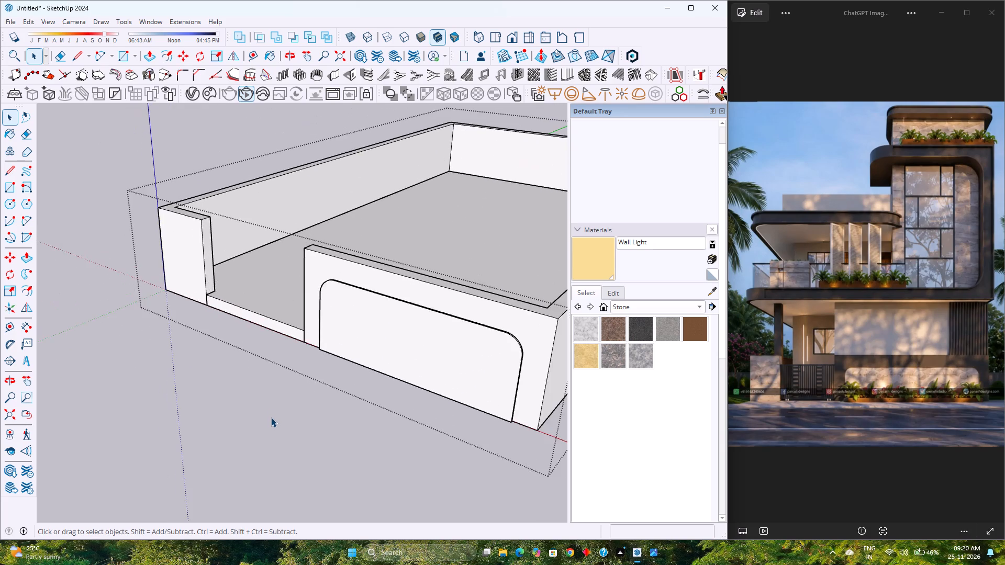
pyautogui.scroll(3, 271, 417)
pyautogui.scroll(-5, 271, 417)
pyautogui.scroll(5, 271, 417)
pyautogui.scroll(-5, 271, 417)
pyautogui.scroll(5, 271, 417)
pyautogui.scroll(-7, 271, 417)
# Examine the boundary wall, gate opening and enclosed floor slab from the front and from above.
pyautogui.click(516, 39)
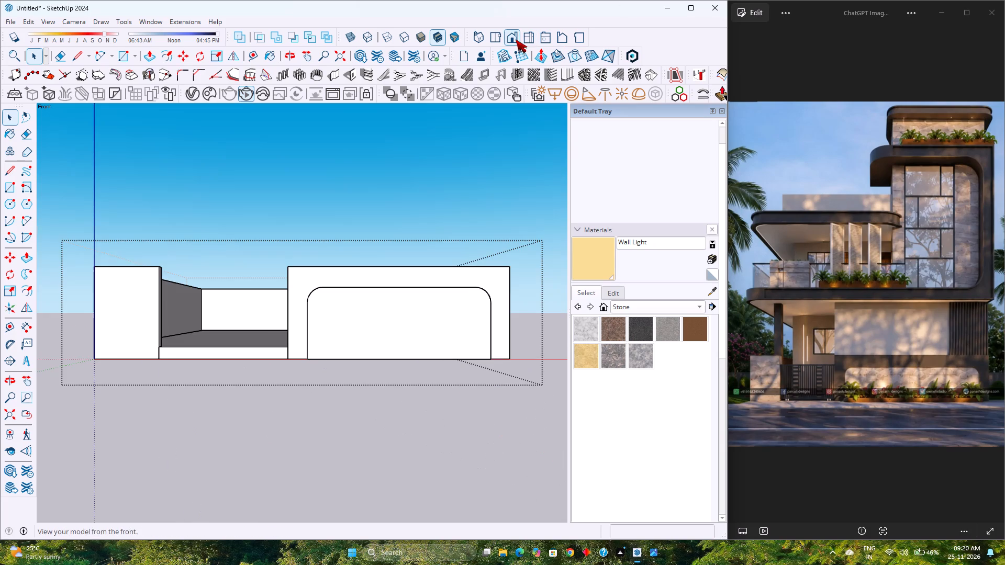
pyautogui.scroll(-4, 327, 176)
pyautogui.scroll(5, 327, 179)
pyautogui.moveTo(327, 179); pyautogui.dragTo(216, 254, button='middle')
pyautogui.scroll(4, 209, 248)
pyautogui.scroll(-5, 209, 248)
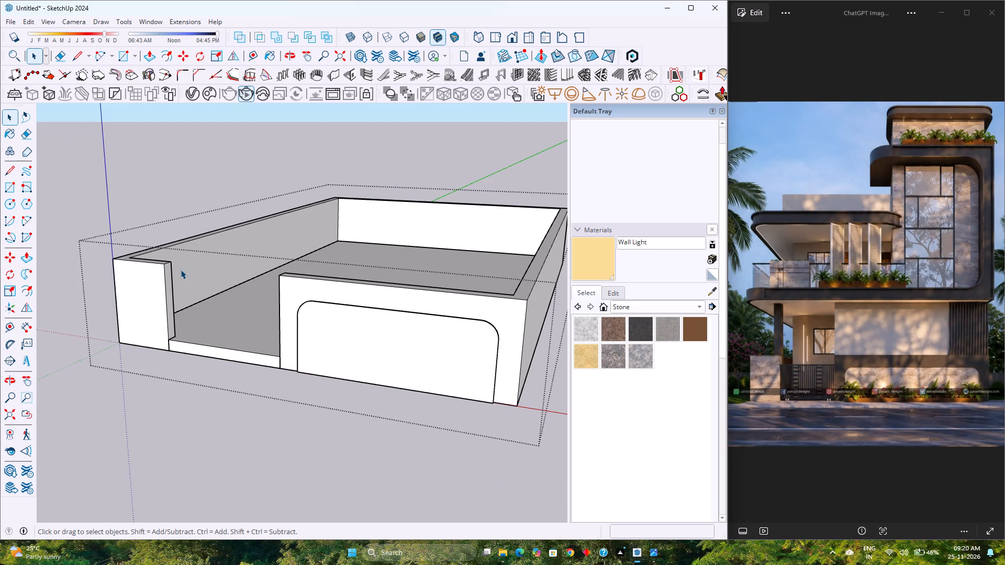
pyautogui.scroll(4, 181, 269)
pyautogui.scroll(-5, 181, 269)
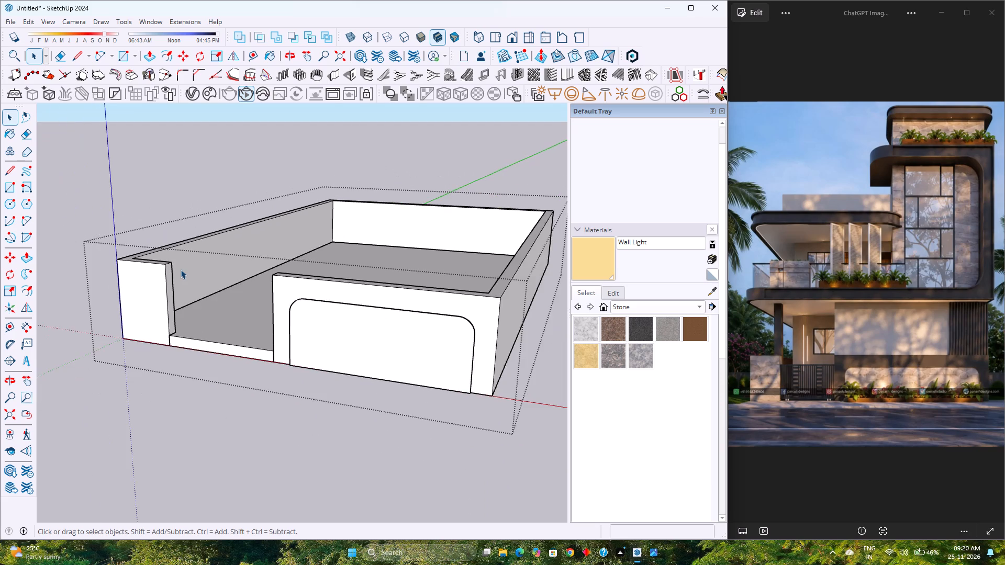
pyautogui.scroll(4, 181, 269)
pyautogui.scroll(-3, 181, 272)
pyautogui.scroll(2, 158, 372)
pyautogui.scroll(4, 192, 345)
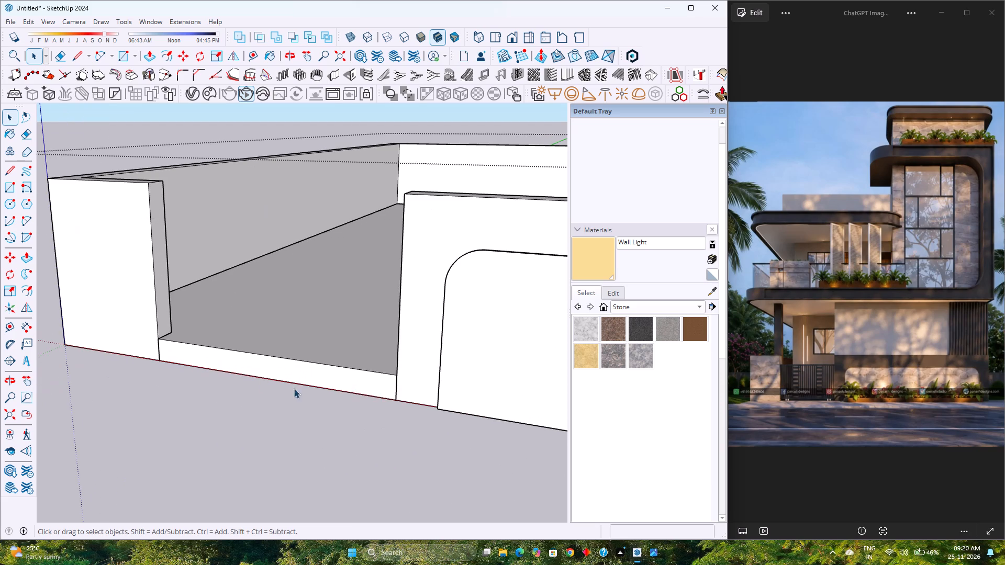
pyautogui.moveTo(358, 386); pyautogui.dragTo(239, 401, button='middle')
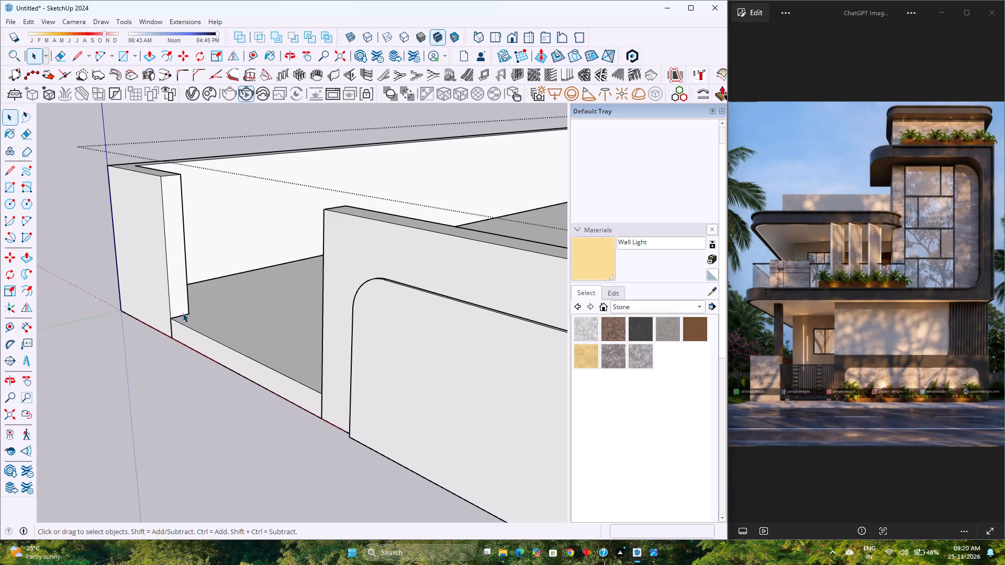
pyautogui.scroll(-3, 183, 313)
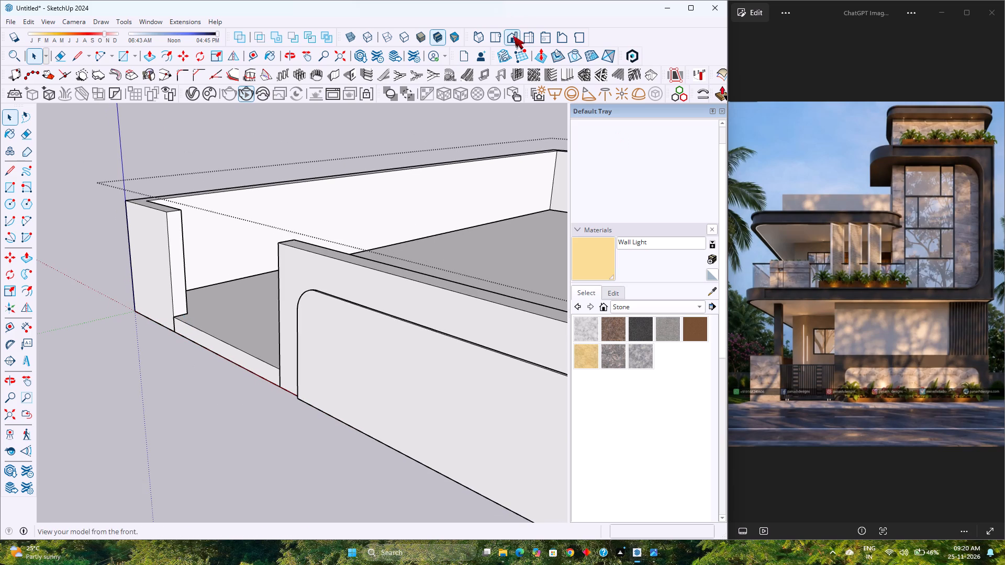
pyautogui.click(513, 39)
pyautogui.scroll(-4, 234, 314)
pyautogui.scroll(-7, 318, 309)
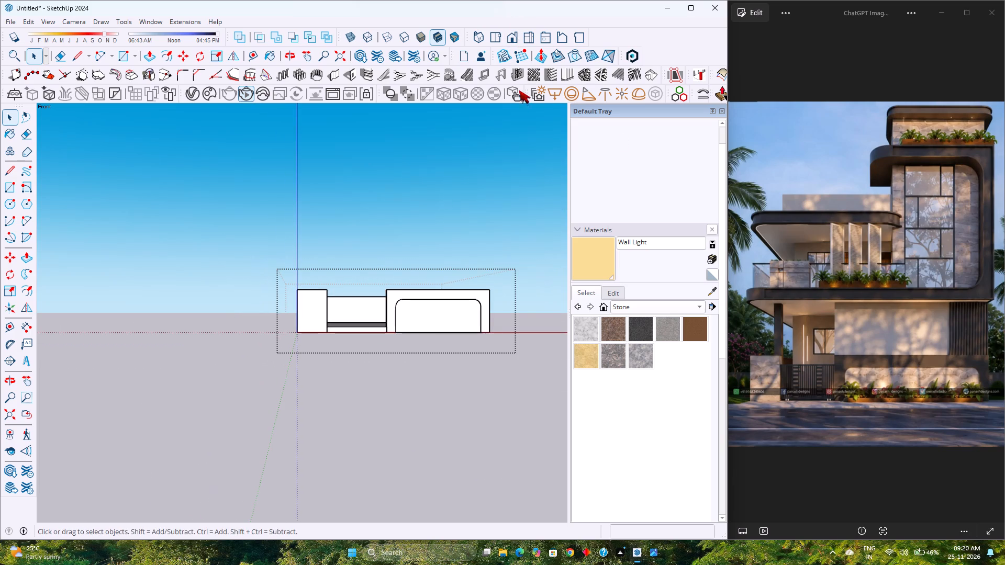
pyautogui.click(516, 36)
pyautogui.scroll(8, 492, 302)
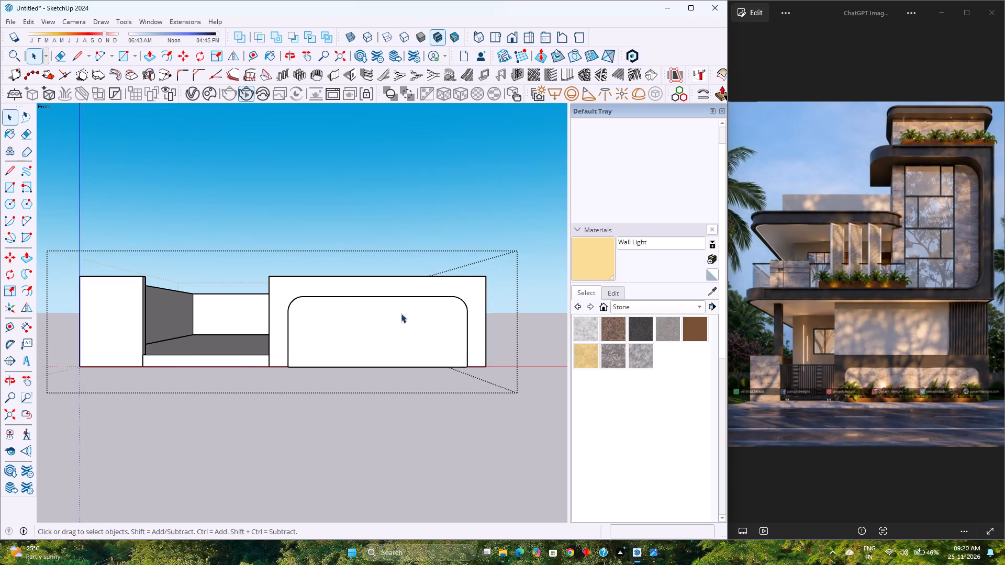
pyautogui.scroll(-3, 227, 303)
pyautogui.scroll(3, 227, 303)
pyautogui.moveTo(227, 303); pyautogui.dragTo(243, 386, button='middle')
pyautogui.middleClick(242, 386)
pyautogui.scroll(-3, 242, 380)
pyautogui.scroll(4, 242, 379)
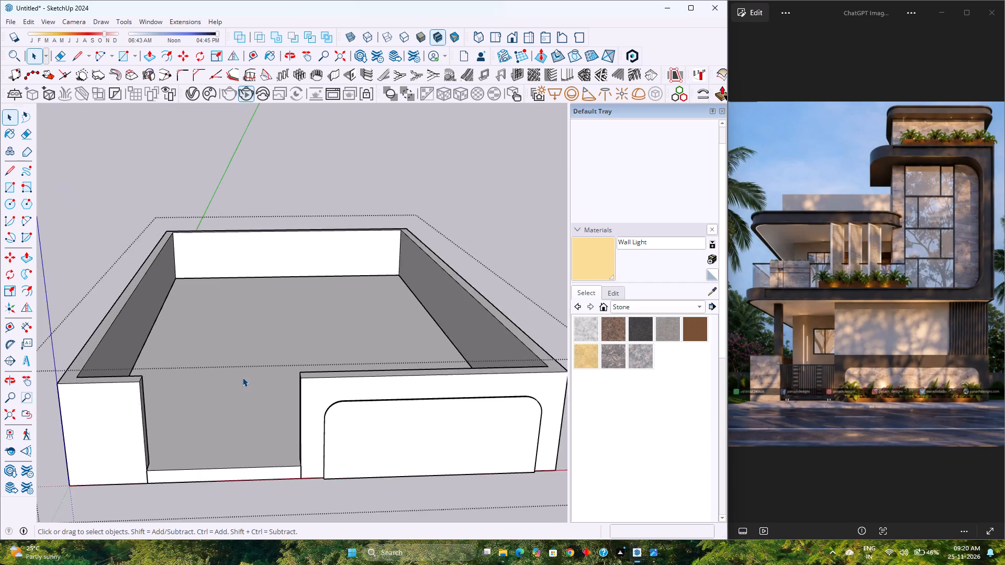
pyautogui.scroll(-4, 242, 376)
pyautogui.moveTo(242, 376); pyautogui.dragTo(252, 400, button='middle')
pyautogui.middleClick(251, 400)
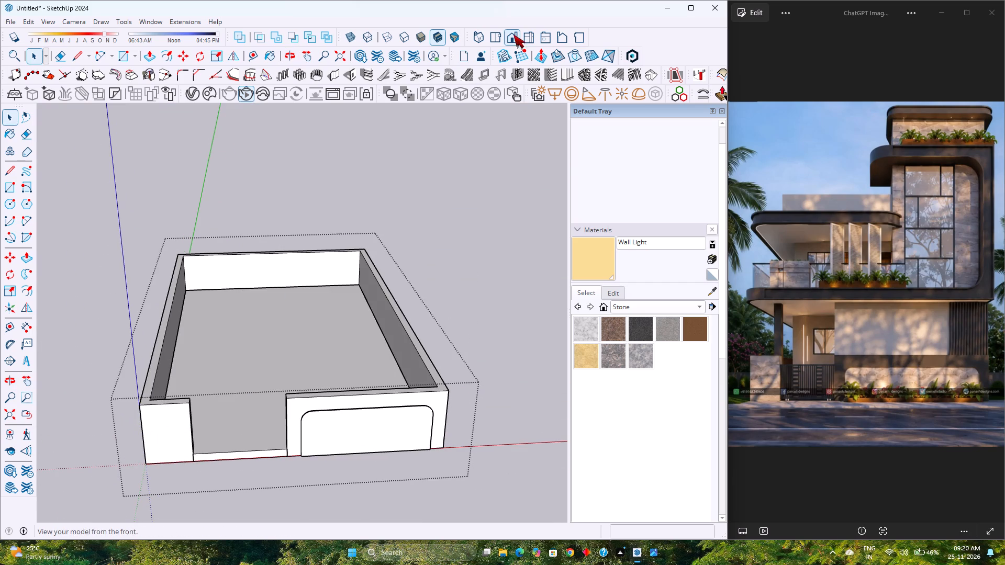
pyautogui.click(513, 35)
pyautogui.moveTo(320, 223); pyautogui.dragTo(312, 374, button='middle')
pyautogui.middleClick(311, 374)
pyautogui.scroll(4, 309, 355)
pyautogui.scroll(-4, 309, 355)
pyautogui.scroll(3, 309, 355)
pyautogui.moveTo(309, 355); pyautogui.dragTo(317, 381, button='middle')
pyautogui.scroll(-1, 317, 370)
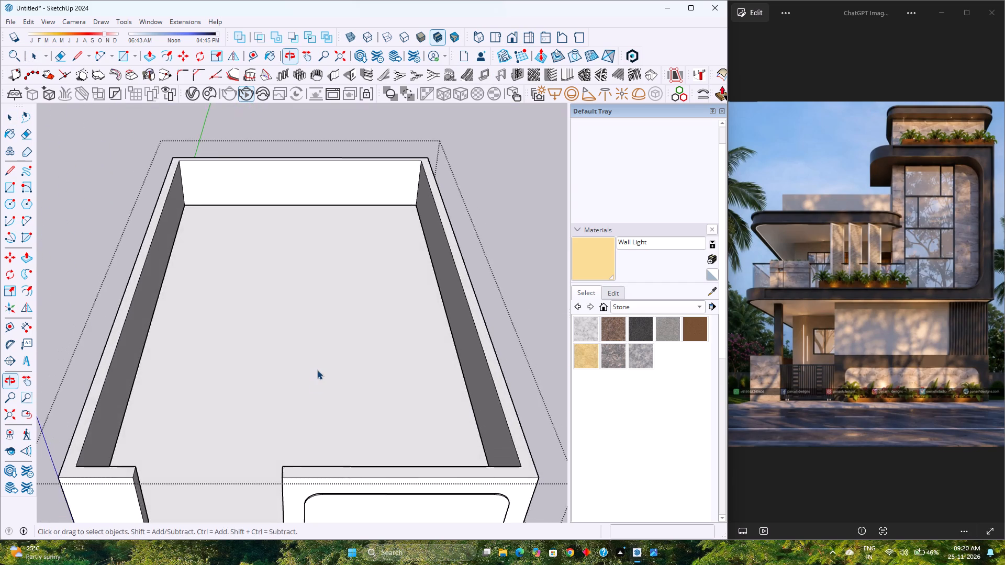
pyautogui.scroll(-2, 317, 370)
pyautogui.scroll(2, 317, 370)
pyautogui.moveTo(317, 370); pyautogui.dragTo(310, 304, button='middle')
pyautogui.scroll(-3, 310, 304)
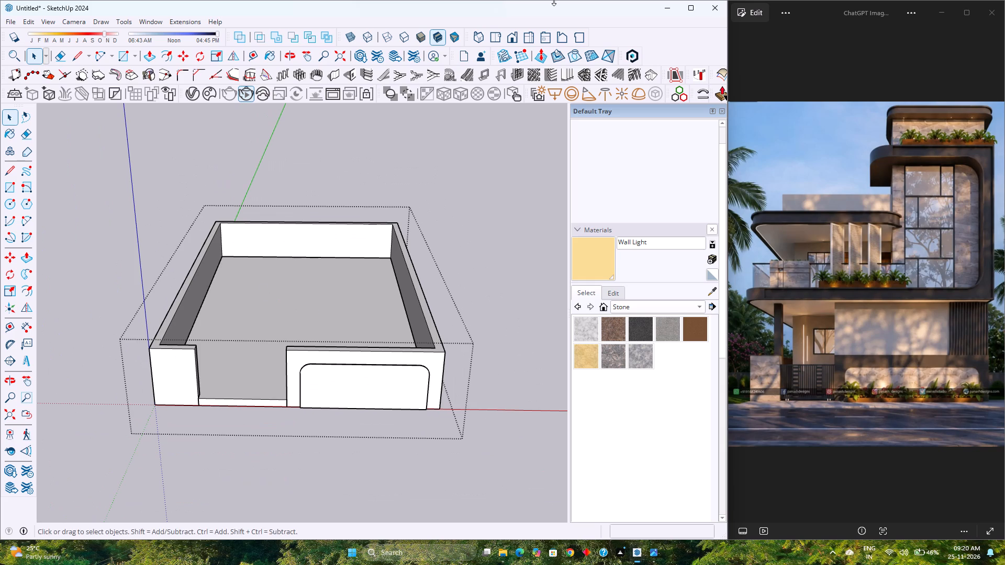
pyautogui.click(515, 40)
pyautogui.scroll(2, 272, 320)
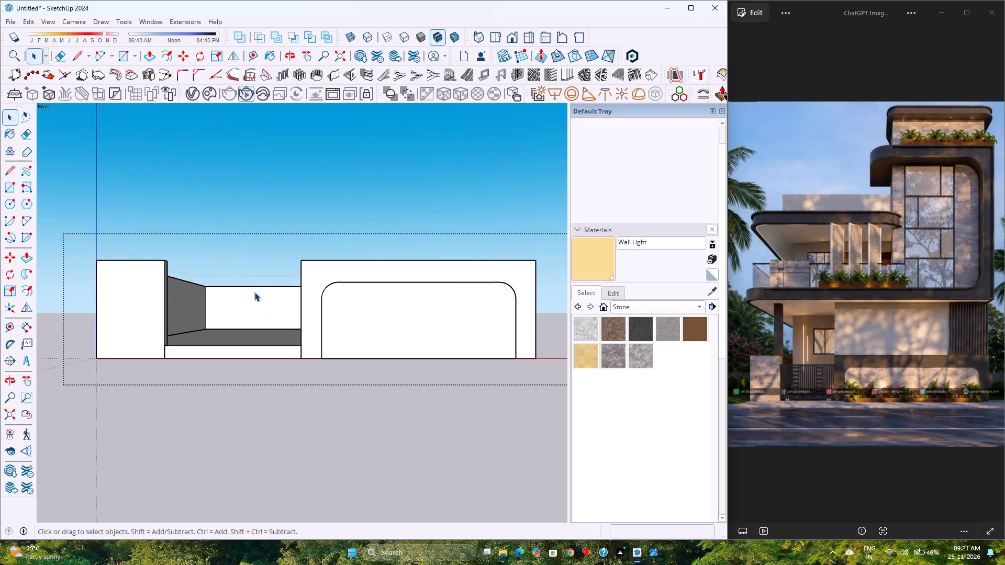
pyautogui.scroll(-4, 254, 292)
pyautogui.scroll(4, 254, 292)
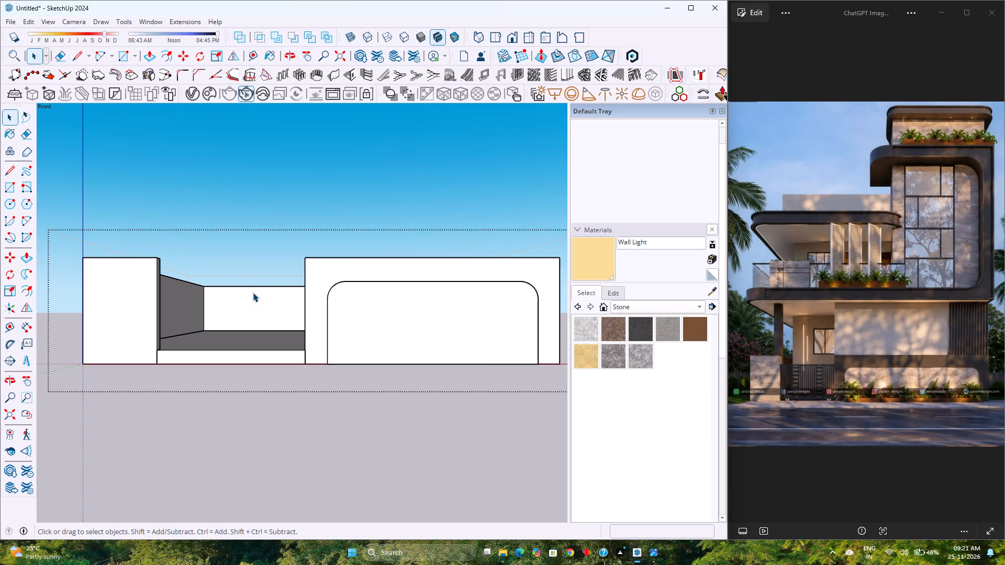
pyautogui.click(510, 33)
pyautogui.scroll(-1, 322, 278)
pyautogui.scroll(4, 322, 279)
pyautogui.scroll(-4, 322, 279)
pyautogui.scroll(4, 322, 279)
pyautogui.scroll(-2, 322, 279)
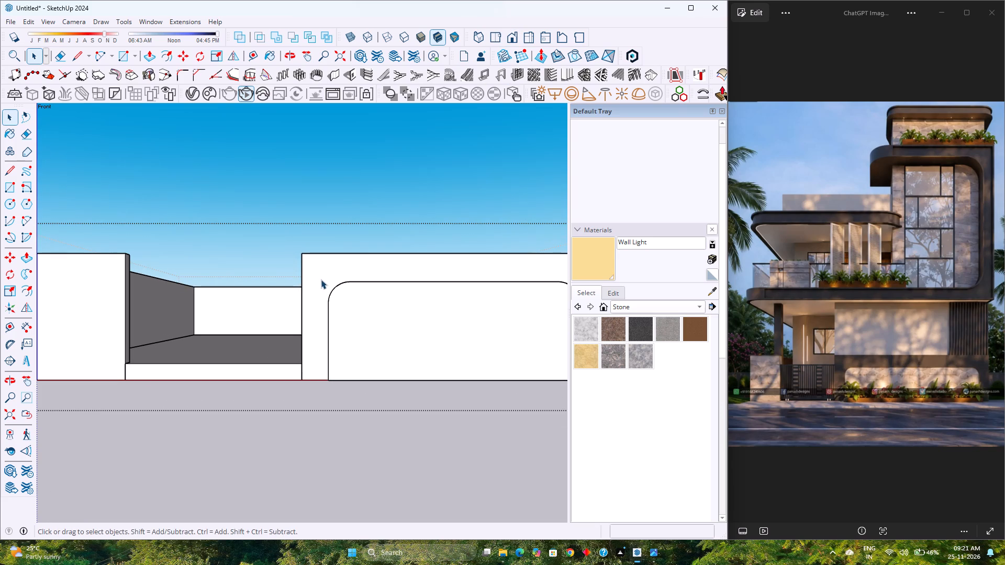
pyautogui.scroll(-5, 305, 292)
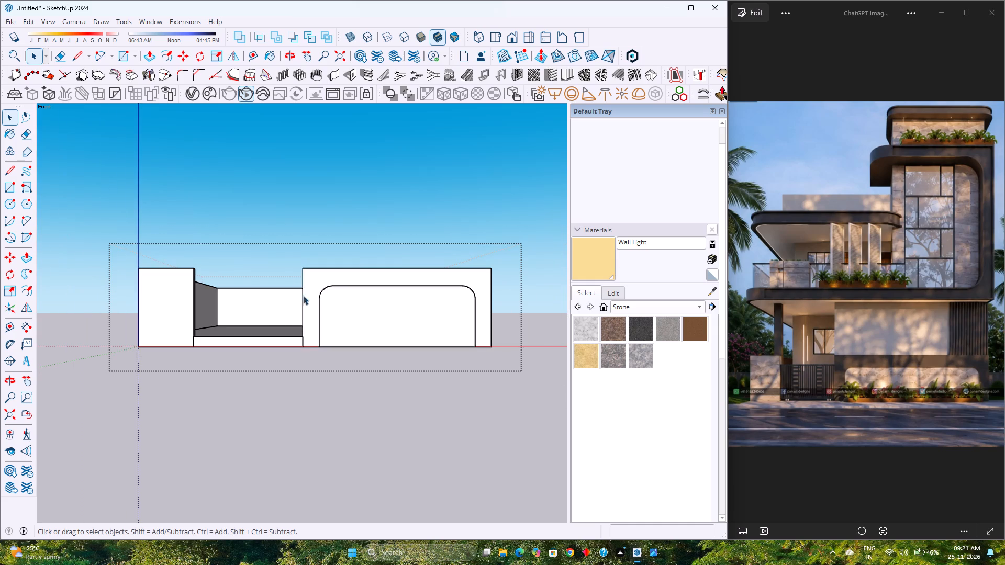
# Examine the gate threshold and the wall's rounded panel up close, plus the boundary wall's side, returning to the front view.
pyautogui.moveTo(280, 314); pyautogui.dragTo(301, 415, button='middle')
pyautogui.scroll(8, 293, 452)
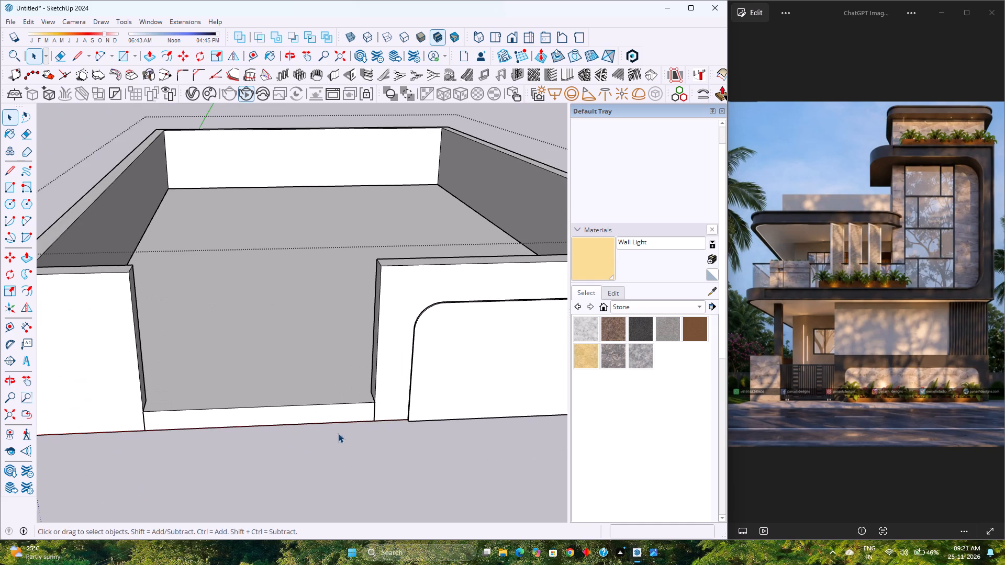
pyautogui.scroll(5, 352, 432)
pyautogui.moveTo(382, 411); pyautogui.dragTo(329, 480, button='middle')
pyautogui.scroll(-4, 329, 460)
pyautogui.scroll(1, 329, 452)
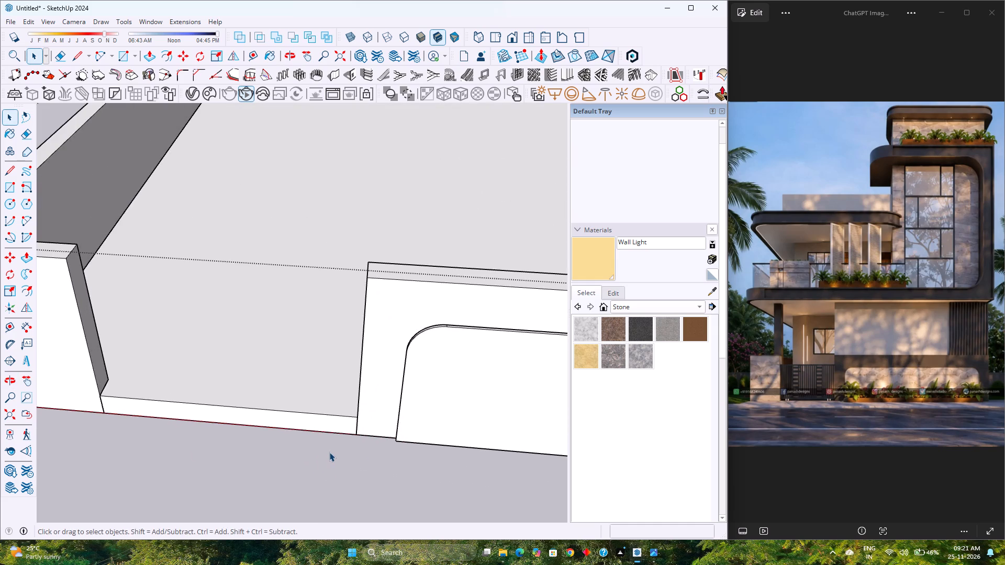
pyautogui.scroll(3, 329, 452)
pyautogui.scroll(-4, 329, 452)
pyautogui.scroll(4, 329, 452)
pyautogui.moveTo(374, 398); pyautogui.dragTo(334, 423, button='middle')
pyautogui.middleClick(334, 423)
pyautogui.scroll(-3, 334, 422)
pyautogui.moveTo(251, 403); pyautogui.dragTo(358, 340, button='middle')
pyautogui.middleClick(359, 340)
pyautogui.scroll(-4, 358, 345)
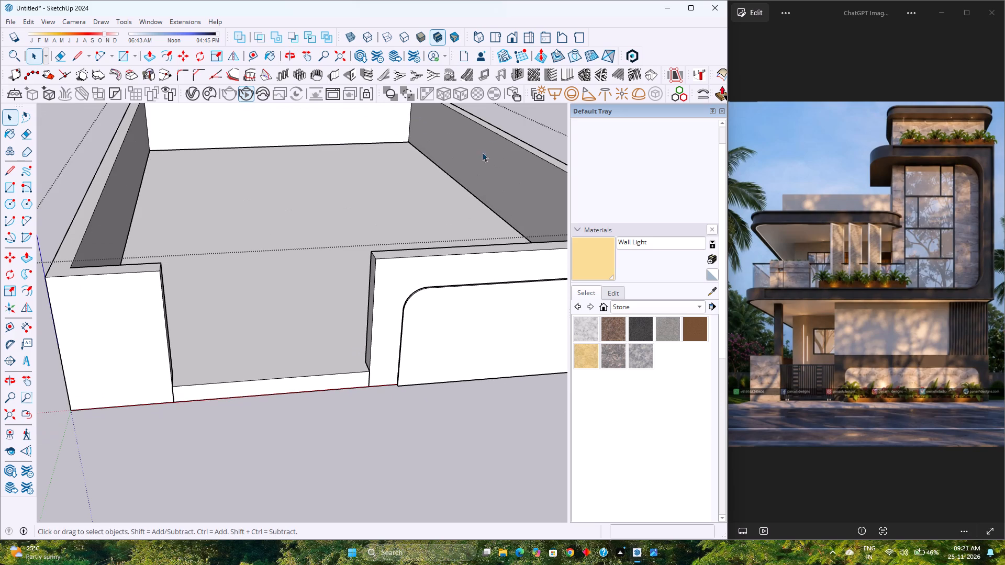
pyautogui.scroll(-6, 296, 363)
pyautogui.moveTo(310, 349); pyautogui.dragTo(100, 277, button='middle')
pyautogui.moveTo(100, 277); pyautogui.dragTo(118, 250, button='middle')
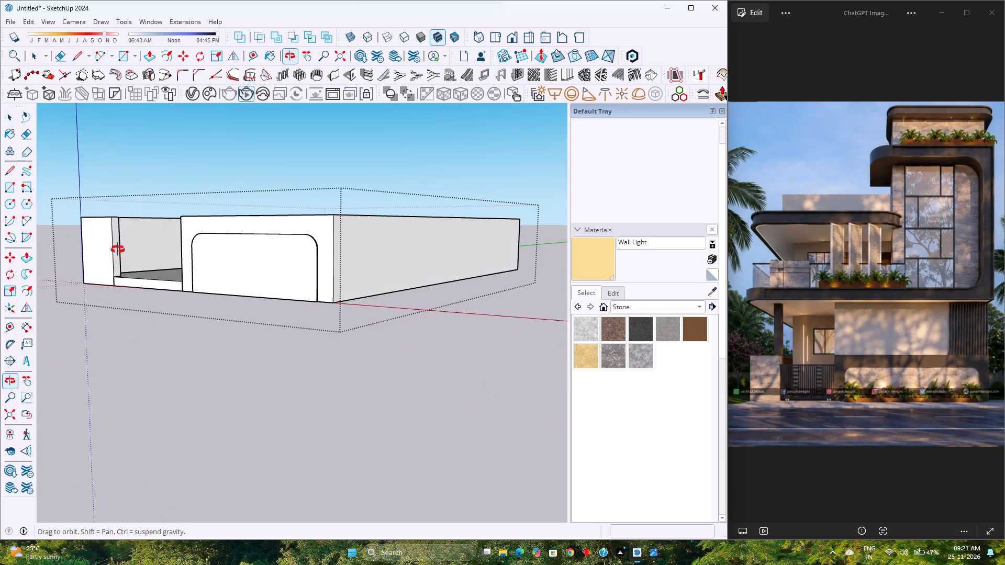
pyautogui.middleClick(118, 250)
pyautogui.moveTo(118, 250); pyautogui.dragTo(116, 252, button='middle')
pyautogui.moveTo(286, 254); pyautogui.dragTo(356, 297, button='middle')
pyautogui.middleClick(359, 300)
pyautogui.click(511, 41)
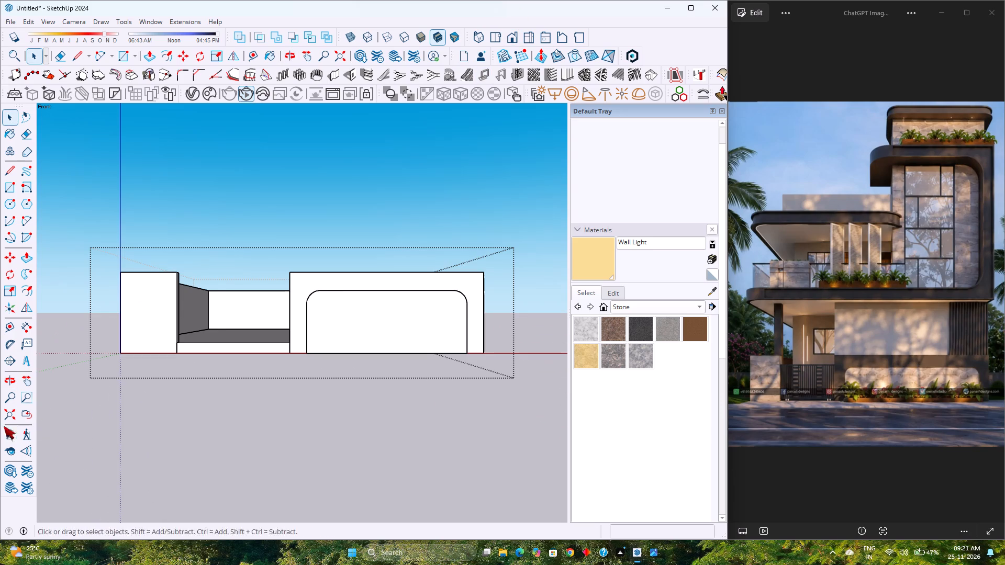
# Examine the front wall's rounded panel, the gate opening and the floor slab from raised front and side angles.
pyautogui.click(5, 420)
pyautogui.scroll(-2, 304, 354)
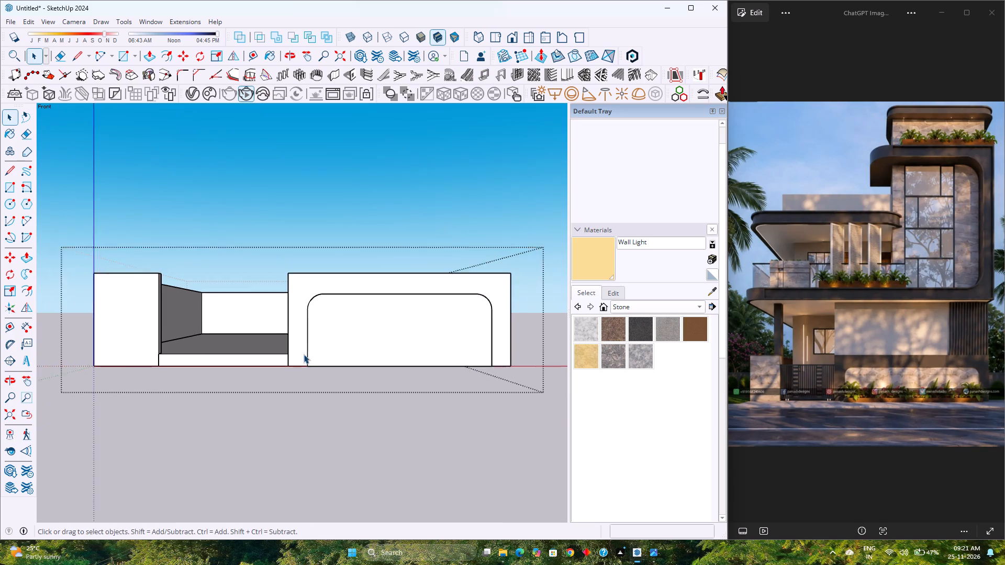
pyautogui.scroll(3, 304, 354)
pyautogui.moveTo(307, 348); pyautogui.dragTo(242, 458, button='middle')
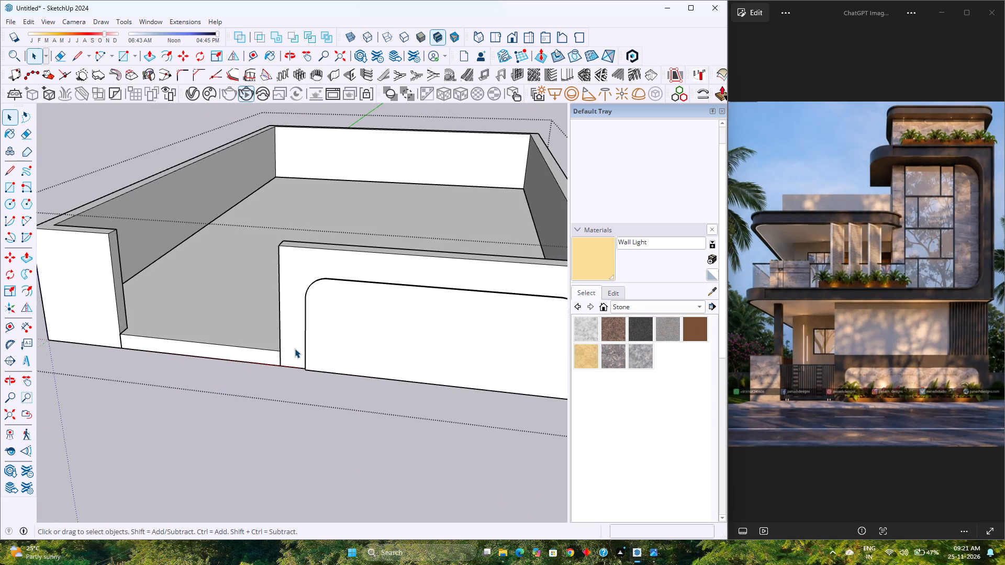
pyautogui.scroll(-3, 295, 348)
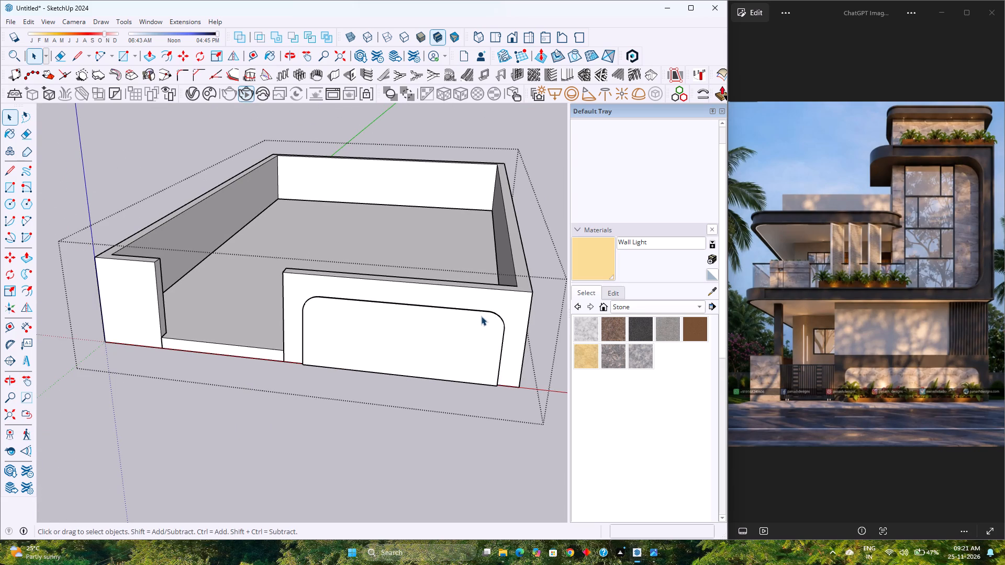
pyautogui.scroll(3, 497, 313)
pyautogui.scroll(-2, 498, 313)
pyautogui.moveTo(501, 313); pyautogui.dragTo(503, 313, button='middle')
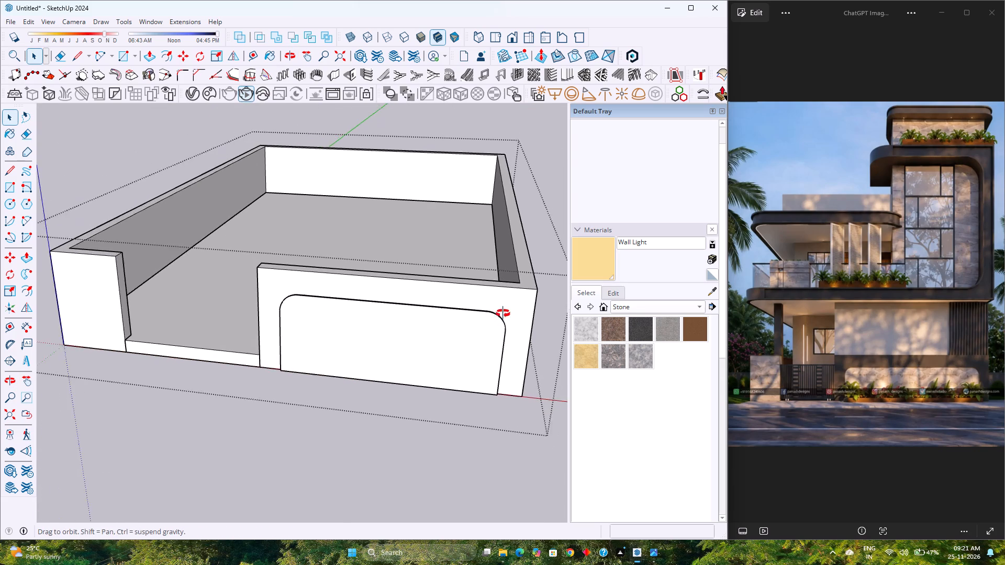
pyautogui.moveTo(503, 313); pyautogui.dragTo(409, 454, button='middle')
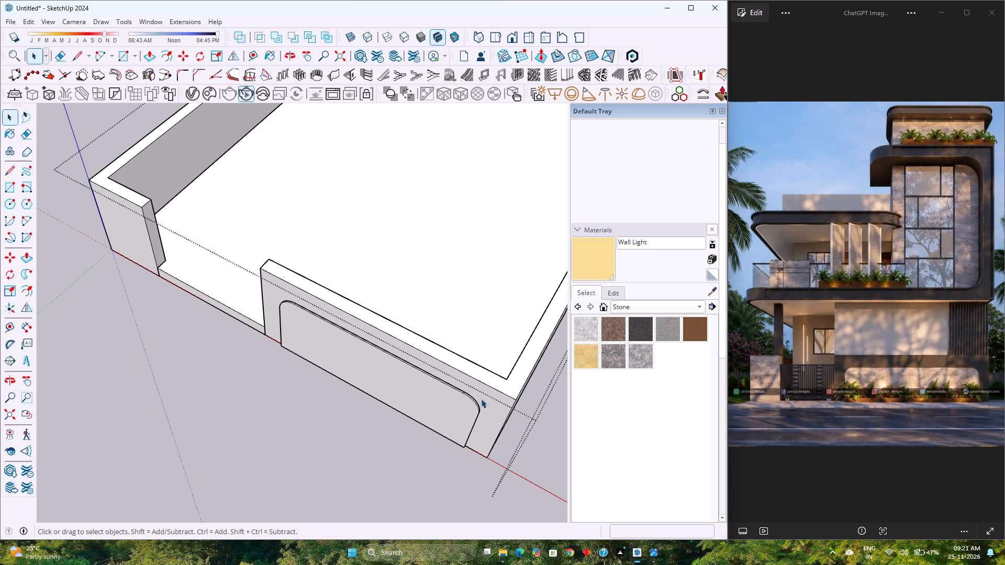
pyautogui.scroll(3, 449, 405)
pyautogui.scroll(-3, 449, 405)
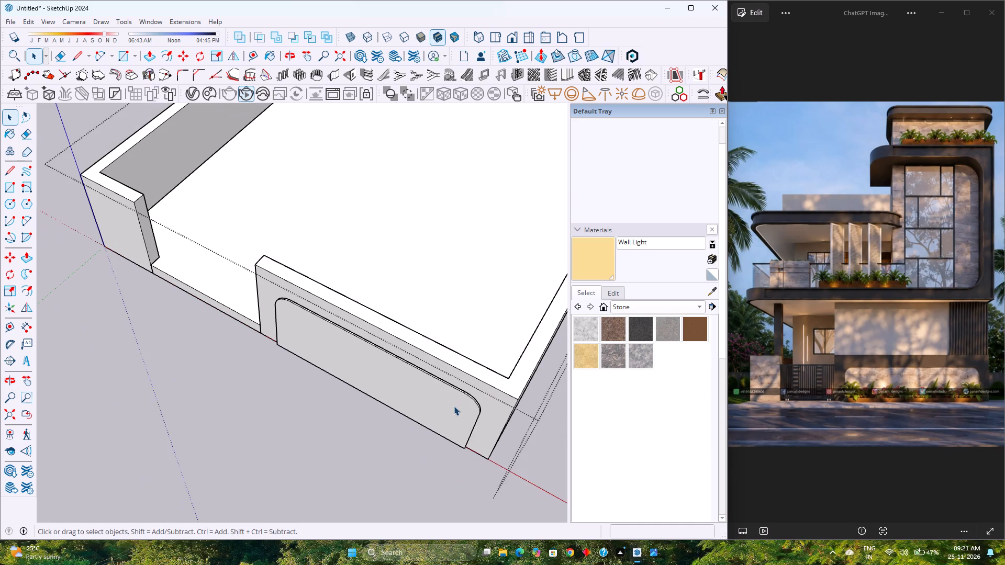
pyautogui.moveTo(454, 406); pyautogui.dragTo(276, 418, button='middle')
pyautogui.scroll(-5, 276, 418)
pyautogui.scroll(4, 276, 417)
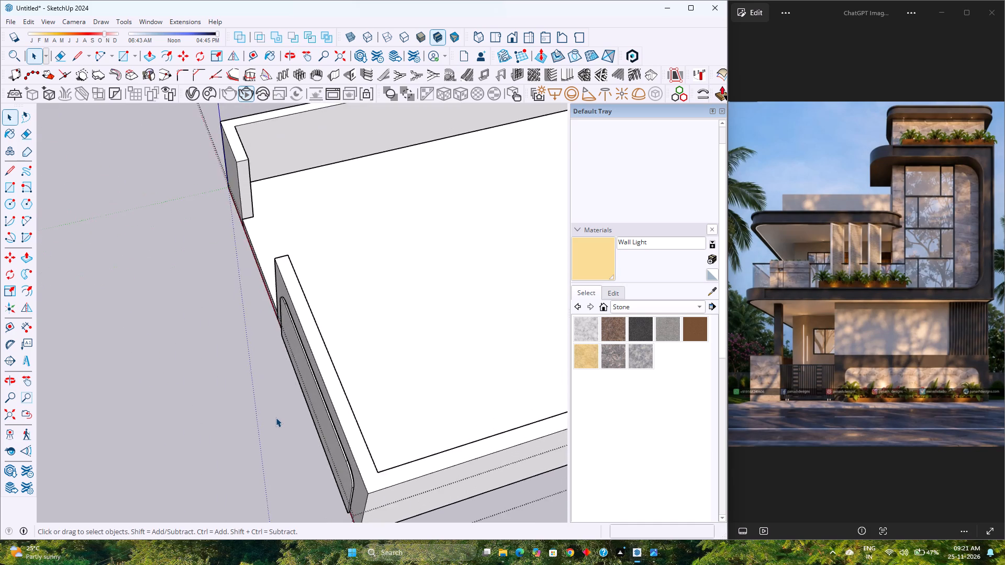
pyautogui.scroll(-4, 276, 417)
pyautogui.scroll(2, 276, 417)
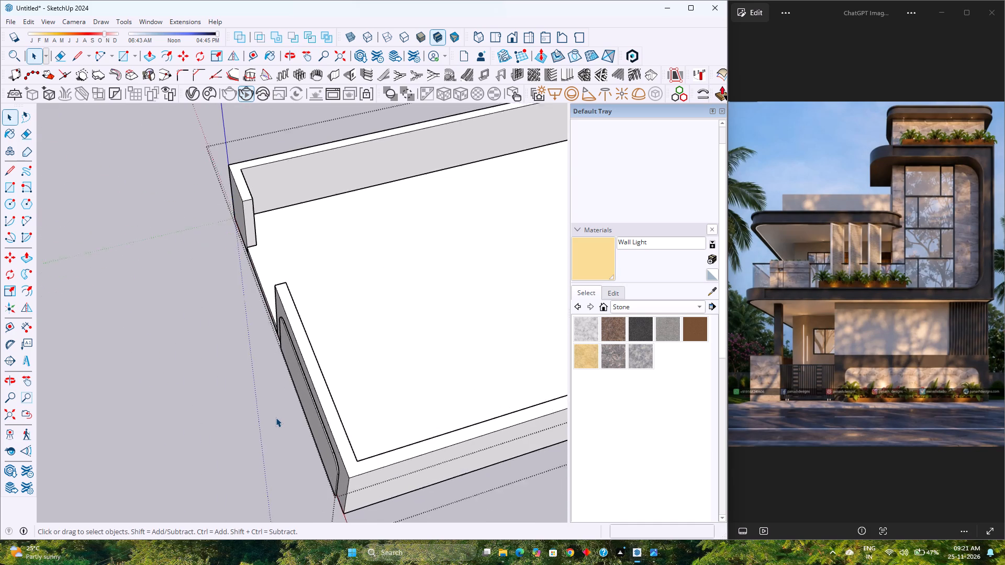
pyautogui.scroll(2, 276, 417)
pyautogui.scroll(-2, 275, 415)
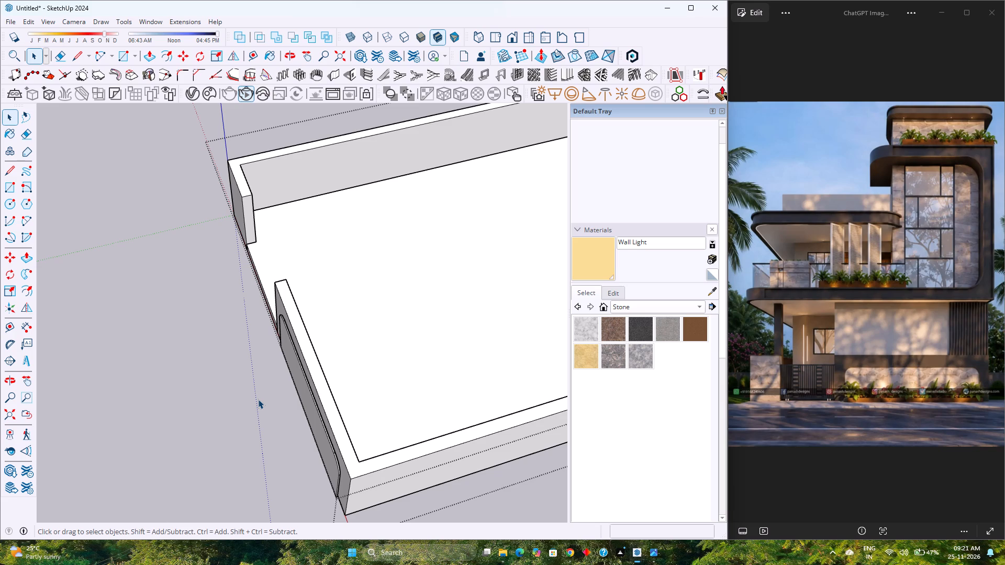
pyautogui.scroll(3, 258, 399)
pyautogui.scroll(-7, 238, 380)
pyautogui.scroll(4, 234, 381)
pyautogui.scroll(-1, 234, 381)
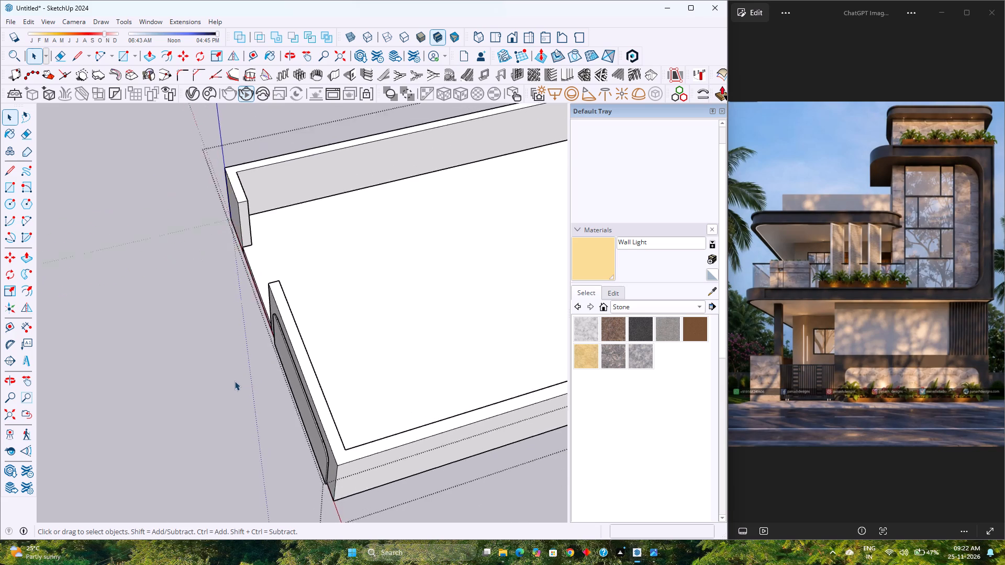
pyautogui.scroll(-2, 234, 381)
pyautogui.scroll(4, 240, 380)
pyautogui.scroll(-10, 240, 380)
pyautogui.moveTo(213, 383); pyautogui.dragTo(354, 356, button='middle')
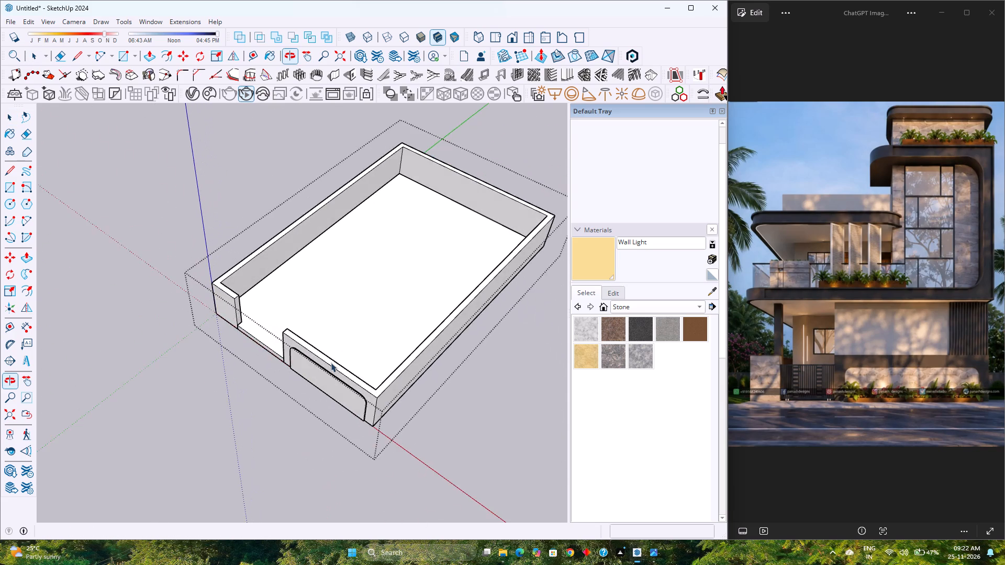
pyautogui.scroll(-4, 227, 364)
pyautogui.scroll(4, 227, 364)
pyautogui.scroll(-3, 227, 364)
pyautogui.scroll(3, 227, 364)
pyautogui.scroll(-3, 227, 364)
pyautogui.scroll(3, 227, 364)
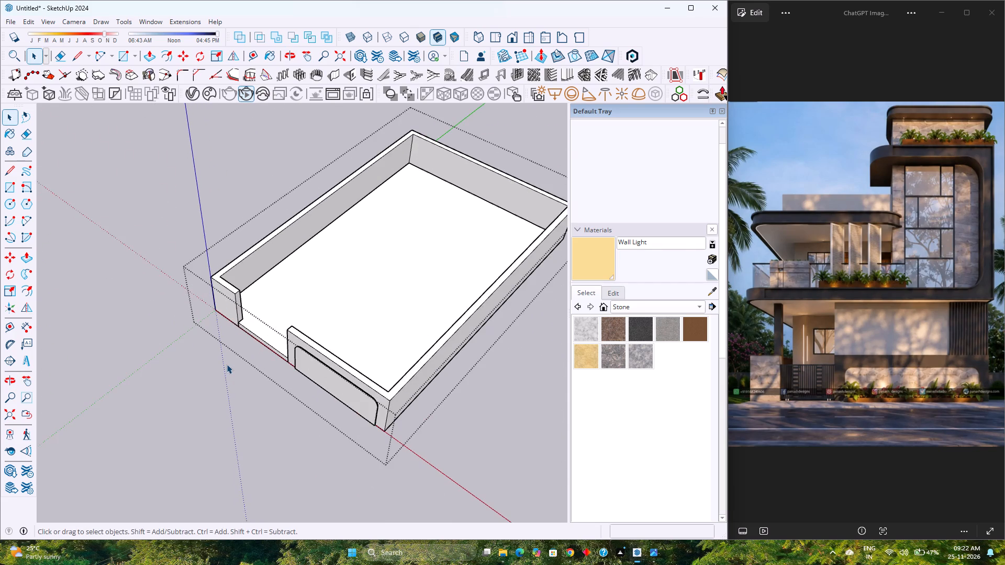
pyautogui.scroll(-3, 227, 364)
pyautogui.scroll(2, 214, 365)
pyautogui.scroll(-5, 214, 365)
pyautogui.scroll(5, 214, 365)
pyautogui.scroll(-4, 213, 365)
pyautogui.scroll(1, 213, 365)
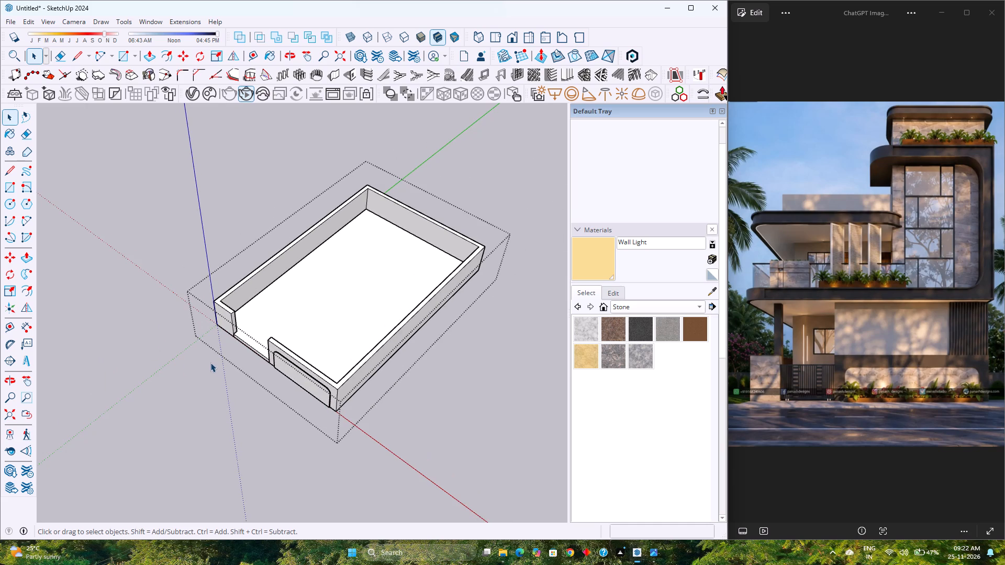
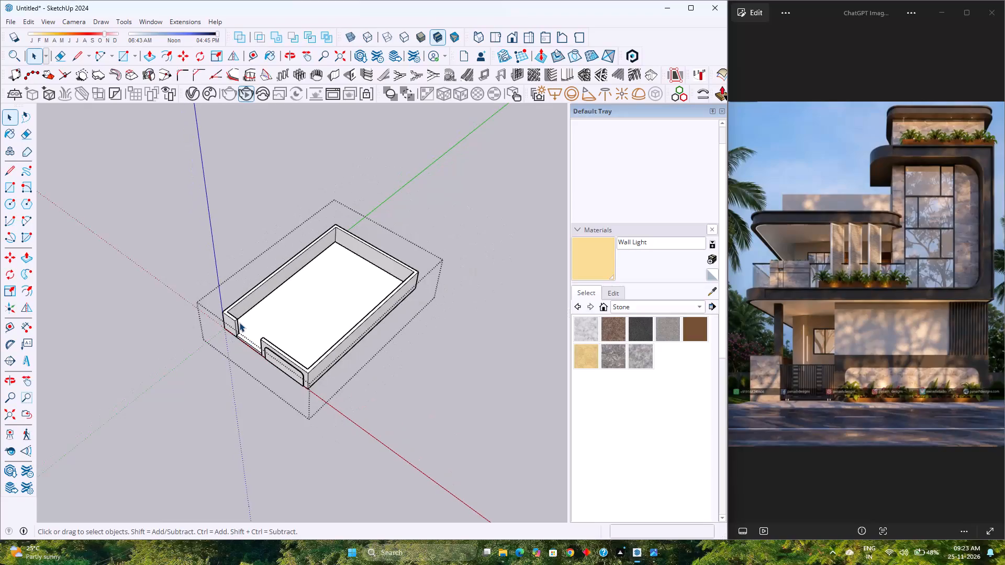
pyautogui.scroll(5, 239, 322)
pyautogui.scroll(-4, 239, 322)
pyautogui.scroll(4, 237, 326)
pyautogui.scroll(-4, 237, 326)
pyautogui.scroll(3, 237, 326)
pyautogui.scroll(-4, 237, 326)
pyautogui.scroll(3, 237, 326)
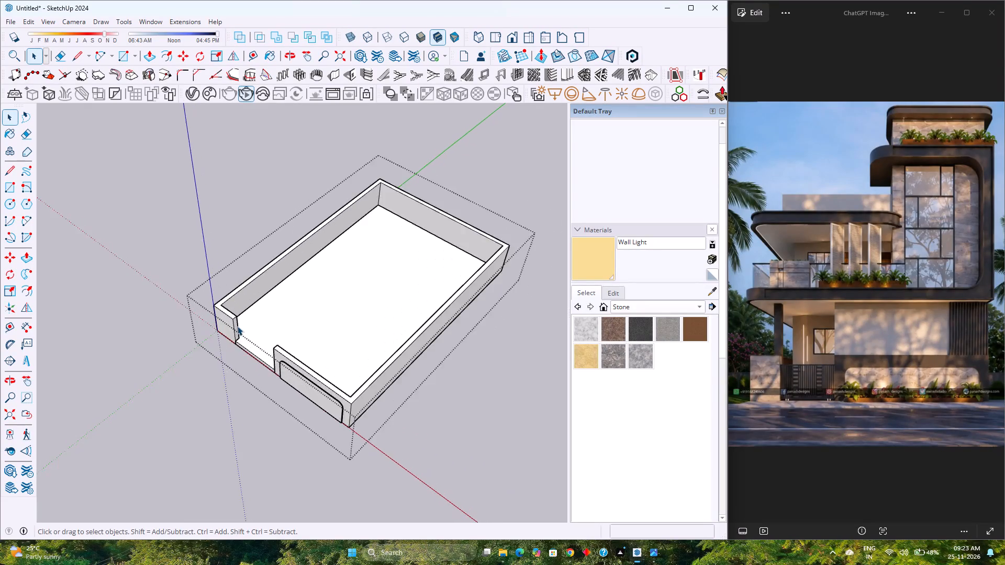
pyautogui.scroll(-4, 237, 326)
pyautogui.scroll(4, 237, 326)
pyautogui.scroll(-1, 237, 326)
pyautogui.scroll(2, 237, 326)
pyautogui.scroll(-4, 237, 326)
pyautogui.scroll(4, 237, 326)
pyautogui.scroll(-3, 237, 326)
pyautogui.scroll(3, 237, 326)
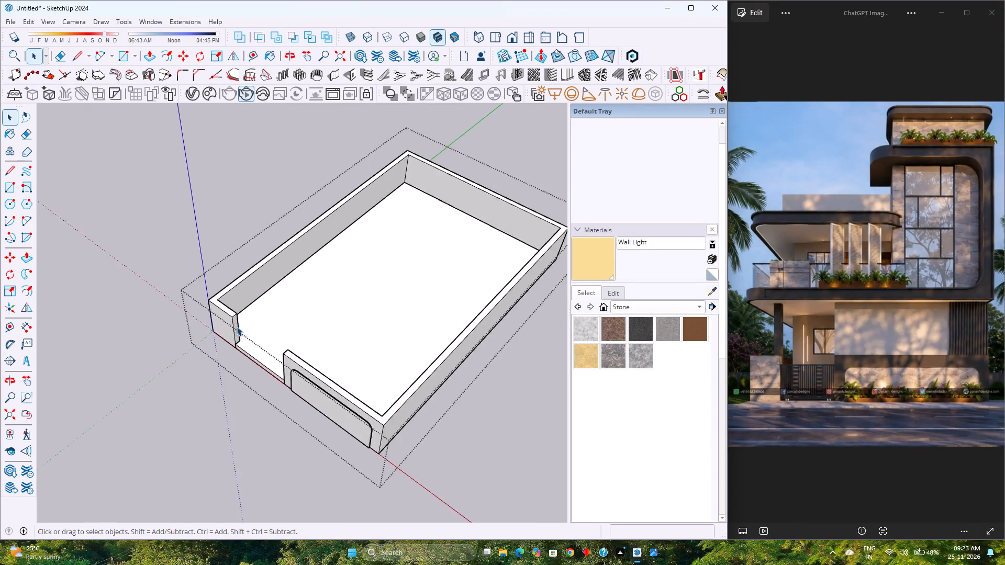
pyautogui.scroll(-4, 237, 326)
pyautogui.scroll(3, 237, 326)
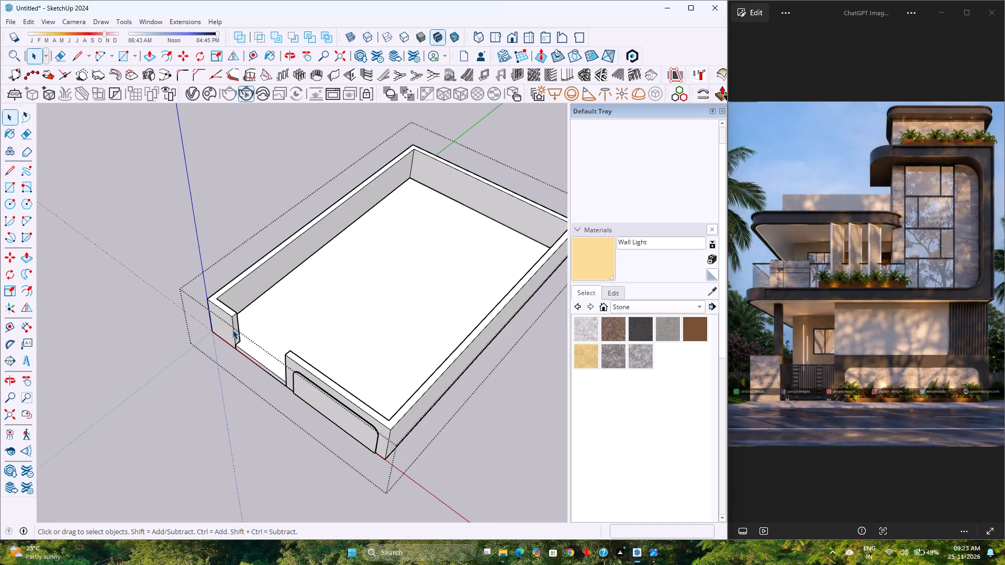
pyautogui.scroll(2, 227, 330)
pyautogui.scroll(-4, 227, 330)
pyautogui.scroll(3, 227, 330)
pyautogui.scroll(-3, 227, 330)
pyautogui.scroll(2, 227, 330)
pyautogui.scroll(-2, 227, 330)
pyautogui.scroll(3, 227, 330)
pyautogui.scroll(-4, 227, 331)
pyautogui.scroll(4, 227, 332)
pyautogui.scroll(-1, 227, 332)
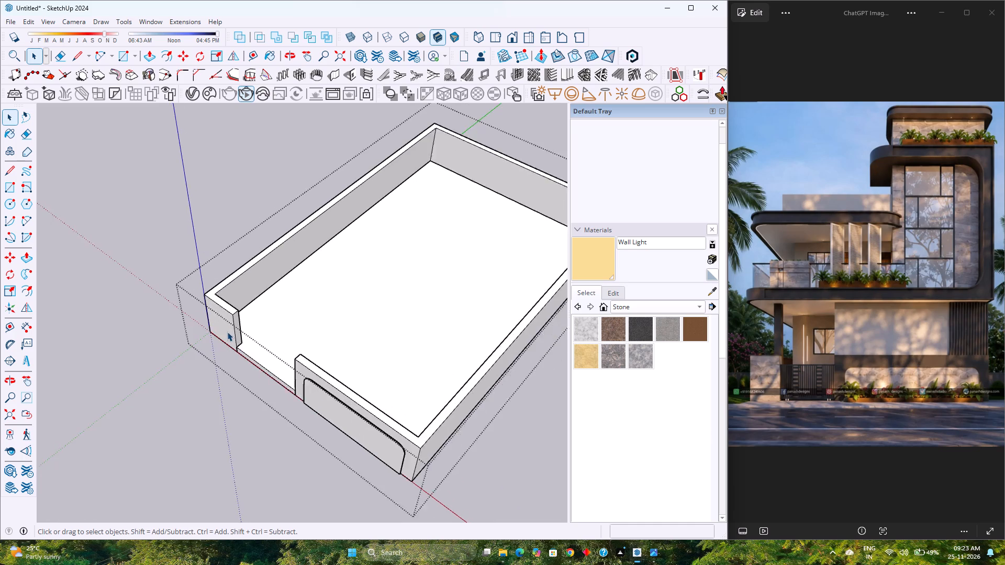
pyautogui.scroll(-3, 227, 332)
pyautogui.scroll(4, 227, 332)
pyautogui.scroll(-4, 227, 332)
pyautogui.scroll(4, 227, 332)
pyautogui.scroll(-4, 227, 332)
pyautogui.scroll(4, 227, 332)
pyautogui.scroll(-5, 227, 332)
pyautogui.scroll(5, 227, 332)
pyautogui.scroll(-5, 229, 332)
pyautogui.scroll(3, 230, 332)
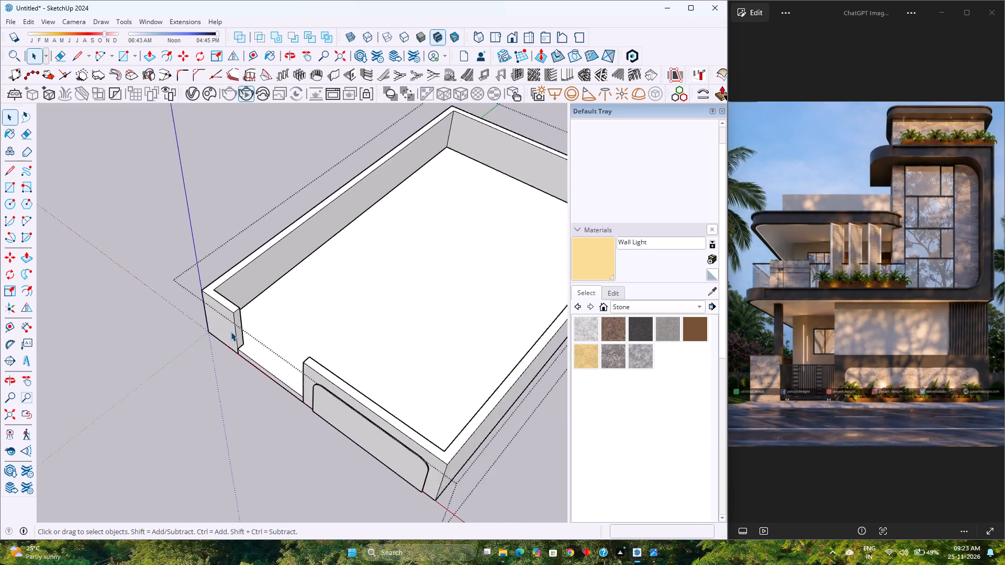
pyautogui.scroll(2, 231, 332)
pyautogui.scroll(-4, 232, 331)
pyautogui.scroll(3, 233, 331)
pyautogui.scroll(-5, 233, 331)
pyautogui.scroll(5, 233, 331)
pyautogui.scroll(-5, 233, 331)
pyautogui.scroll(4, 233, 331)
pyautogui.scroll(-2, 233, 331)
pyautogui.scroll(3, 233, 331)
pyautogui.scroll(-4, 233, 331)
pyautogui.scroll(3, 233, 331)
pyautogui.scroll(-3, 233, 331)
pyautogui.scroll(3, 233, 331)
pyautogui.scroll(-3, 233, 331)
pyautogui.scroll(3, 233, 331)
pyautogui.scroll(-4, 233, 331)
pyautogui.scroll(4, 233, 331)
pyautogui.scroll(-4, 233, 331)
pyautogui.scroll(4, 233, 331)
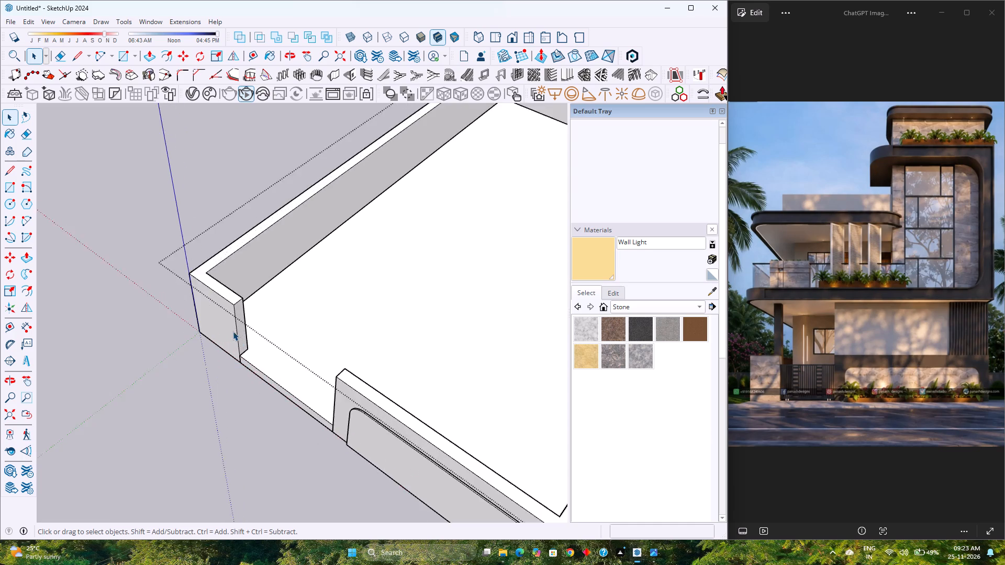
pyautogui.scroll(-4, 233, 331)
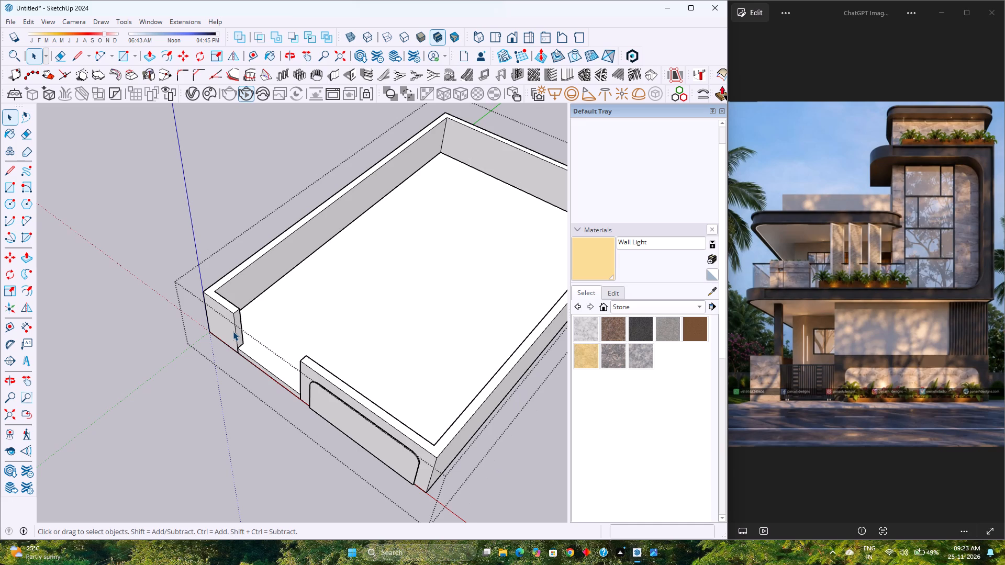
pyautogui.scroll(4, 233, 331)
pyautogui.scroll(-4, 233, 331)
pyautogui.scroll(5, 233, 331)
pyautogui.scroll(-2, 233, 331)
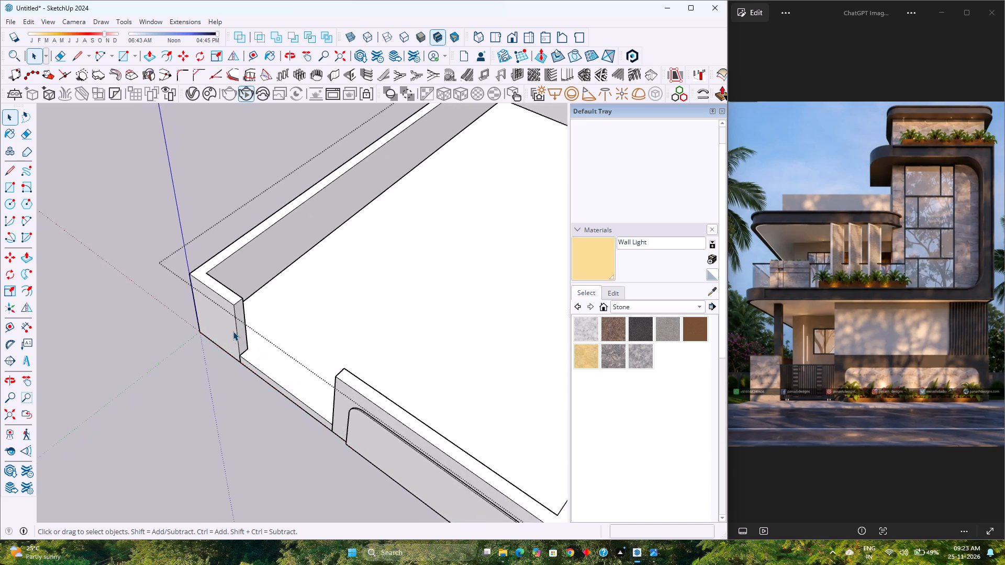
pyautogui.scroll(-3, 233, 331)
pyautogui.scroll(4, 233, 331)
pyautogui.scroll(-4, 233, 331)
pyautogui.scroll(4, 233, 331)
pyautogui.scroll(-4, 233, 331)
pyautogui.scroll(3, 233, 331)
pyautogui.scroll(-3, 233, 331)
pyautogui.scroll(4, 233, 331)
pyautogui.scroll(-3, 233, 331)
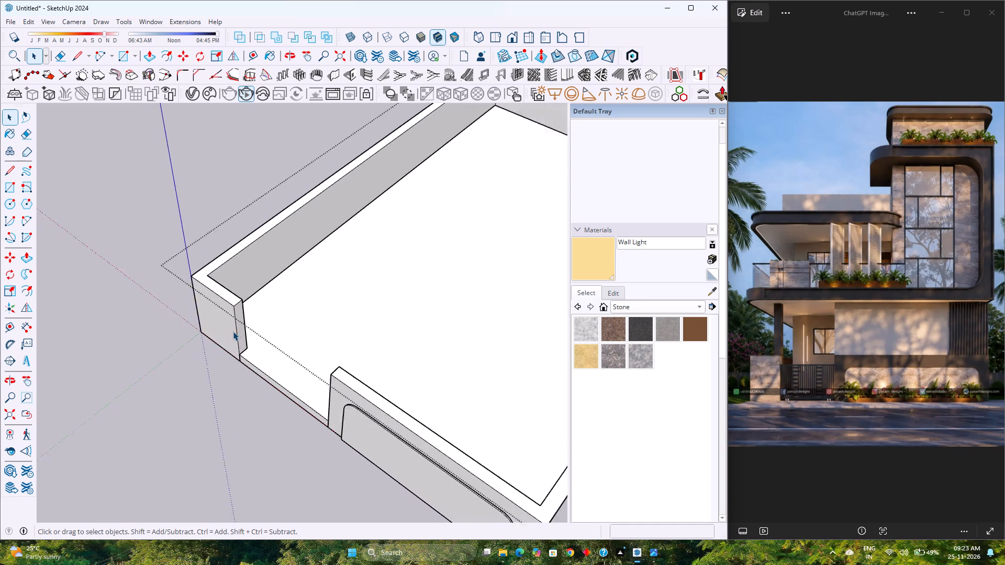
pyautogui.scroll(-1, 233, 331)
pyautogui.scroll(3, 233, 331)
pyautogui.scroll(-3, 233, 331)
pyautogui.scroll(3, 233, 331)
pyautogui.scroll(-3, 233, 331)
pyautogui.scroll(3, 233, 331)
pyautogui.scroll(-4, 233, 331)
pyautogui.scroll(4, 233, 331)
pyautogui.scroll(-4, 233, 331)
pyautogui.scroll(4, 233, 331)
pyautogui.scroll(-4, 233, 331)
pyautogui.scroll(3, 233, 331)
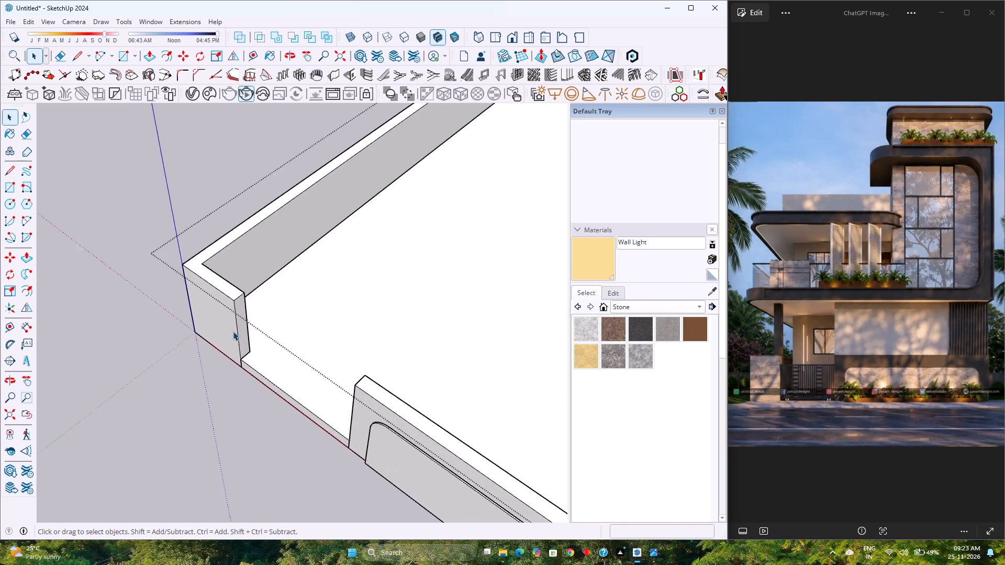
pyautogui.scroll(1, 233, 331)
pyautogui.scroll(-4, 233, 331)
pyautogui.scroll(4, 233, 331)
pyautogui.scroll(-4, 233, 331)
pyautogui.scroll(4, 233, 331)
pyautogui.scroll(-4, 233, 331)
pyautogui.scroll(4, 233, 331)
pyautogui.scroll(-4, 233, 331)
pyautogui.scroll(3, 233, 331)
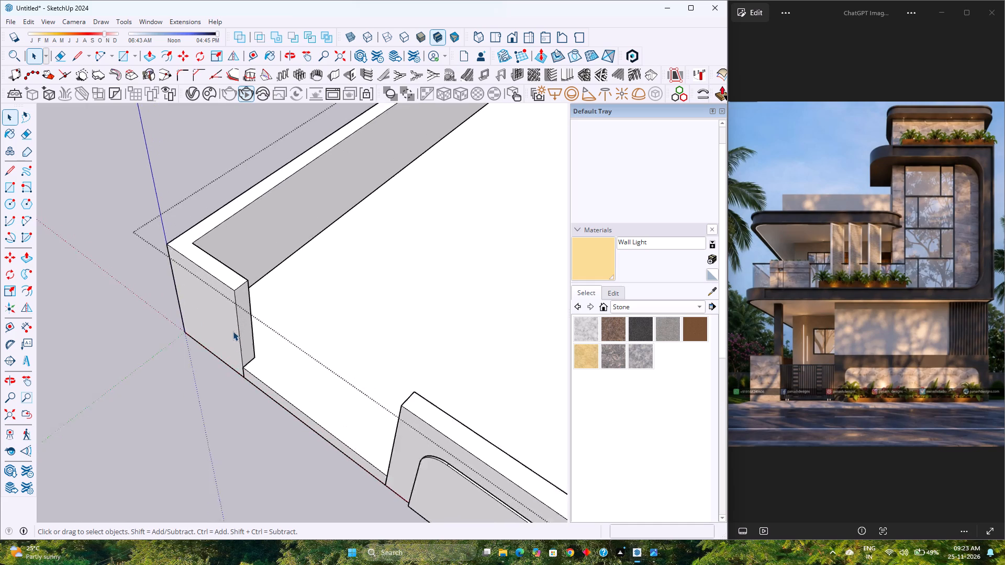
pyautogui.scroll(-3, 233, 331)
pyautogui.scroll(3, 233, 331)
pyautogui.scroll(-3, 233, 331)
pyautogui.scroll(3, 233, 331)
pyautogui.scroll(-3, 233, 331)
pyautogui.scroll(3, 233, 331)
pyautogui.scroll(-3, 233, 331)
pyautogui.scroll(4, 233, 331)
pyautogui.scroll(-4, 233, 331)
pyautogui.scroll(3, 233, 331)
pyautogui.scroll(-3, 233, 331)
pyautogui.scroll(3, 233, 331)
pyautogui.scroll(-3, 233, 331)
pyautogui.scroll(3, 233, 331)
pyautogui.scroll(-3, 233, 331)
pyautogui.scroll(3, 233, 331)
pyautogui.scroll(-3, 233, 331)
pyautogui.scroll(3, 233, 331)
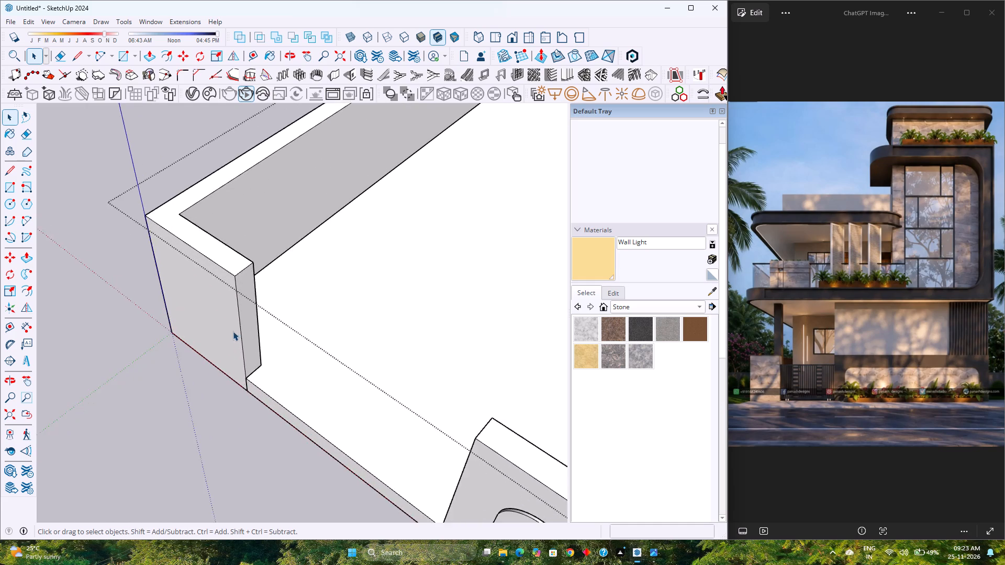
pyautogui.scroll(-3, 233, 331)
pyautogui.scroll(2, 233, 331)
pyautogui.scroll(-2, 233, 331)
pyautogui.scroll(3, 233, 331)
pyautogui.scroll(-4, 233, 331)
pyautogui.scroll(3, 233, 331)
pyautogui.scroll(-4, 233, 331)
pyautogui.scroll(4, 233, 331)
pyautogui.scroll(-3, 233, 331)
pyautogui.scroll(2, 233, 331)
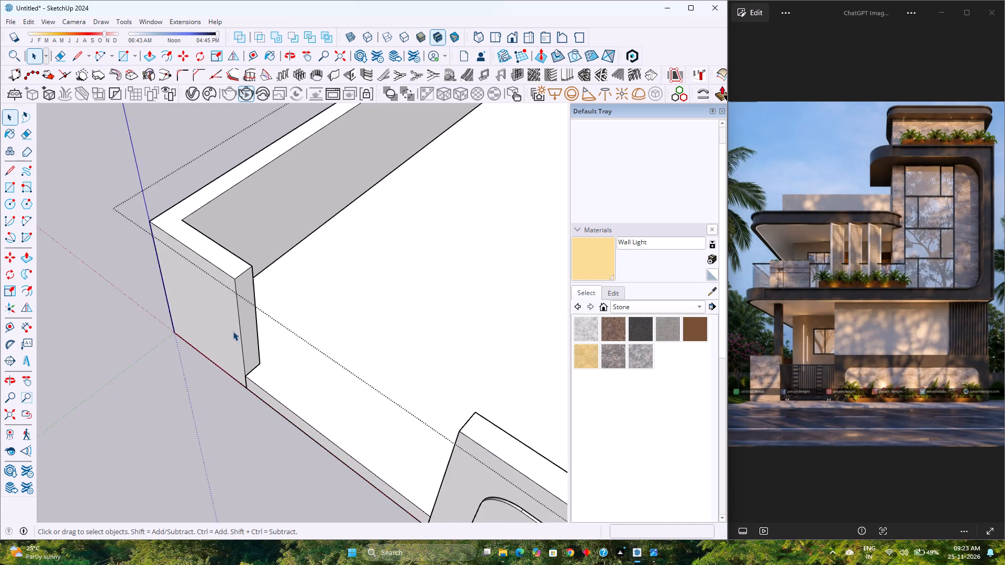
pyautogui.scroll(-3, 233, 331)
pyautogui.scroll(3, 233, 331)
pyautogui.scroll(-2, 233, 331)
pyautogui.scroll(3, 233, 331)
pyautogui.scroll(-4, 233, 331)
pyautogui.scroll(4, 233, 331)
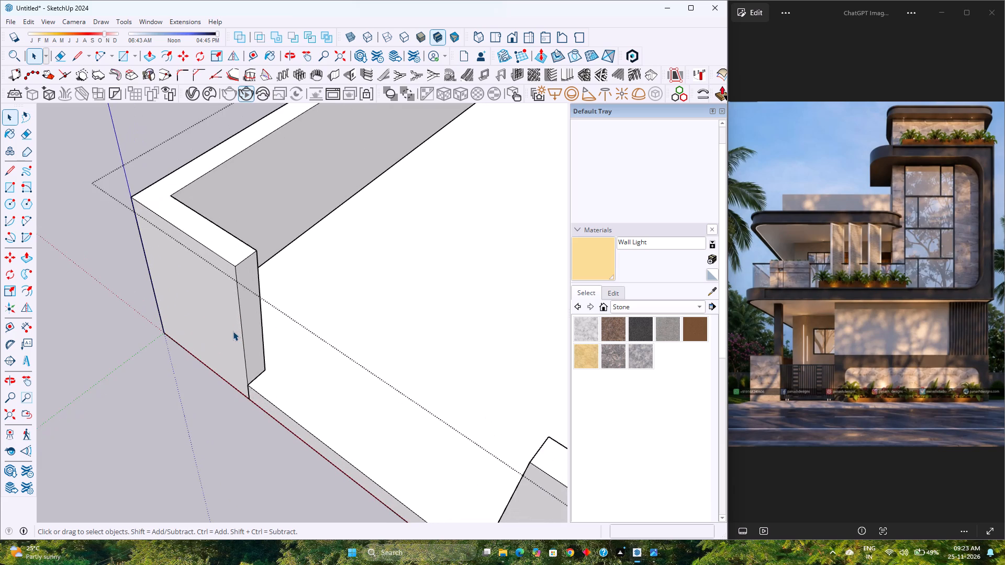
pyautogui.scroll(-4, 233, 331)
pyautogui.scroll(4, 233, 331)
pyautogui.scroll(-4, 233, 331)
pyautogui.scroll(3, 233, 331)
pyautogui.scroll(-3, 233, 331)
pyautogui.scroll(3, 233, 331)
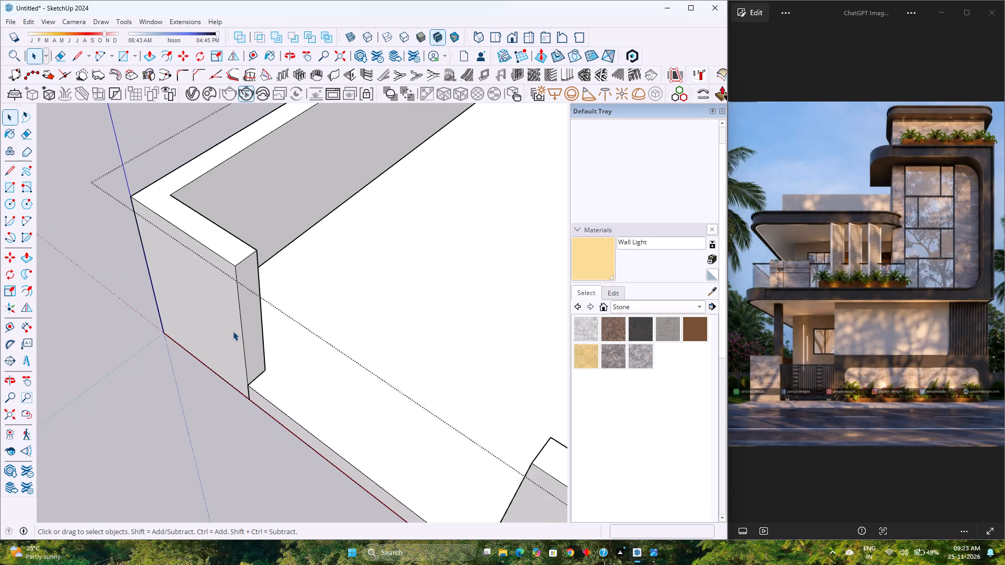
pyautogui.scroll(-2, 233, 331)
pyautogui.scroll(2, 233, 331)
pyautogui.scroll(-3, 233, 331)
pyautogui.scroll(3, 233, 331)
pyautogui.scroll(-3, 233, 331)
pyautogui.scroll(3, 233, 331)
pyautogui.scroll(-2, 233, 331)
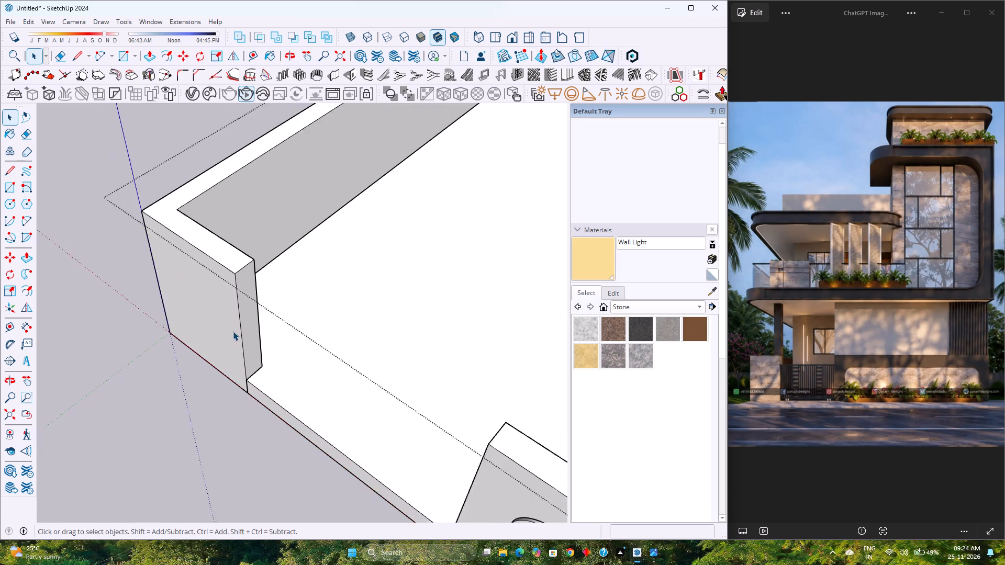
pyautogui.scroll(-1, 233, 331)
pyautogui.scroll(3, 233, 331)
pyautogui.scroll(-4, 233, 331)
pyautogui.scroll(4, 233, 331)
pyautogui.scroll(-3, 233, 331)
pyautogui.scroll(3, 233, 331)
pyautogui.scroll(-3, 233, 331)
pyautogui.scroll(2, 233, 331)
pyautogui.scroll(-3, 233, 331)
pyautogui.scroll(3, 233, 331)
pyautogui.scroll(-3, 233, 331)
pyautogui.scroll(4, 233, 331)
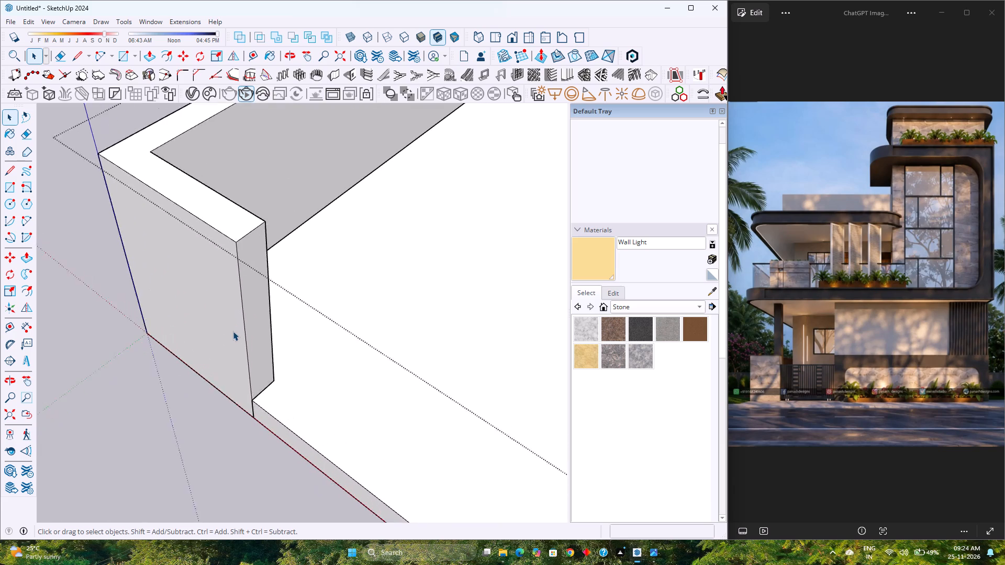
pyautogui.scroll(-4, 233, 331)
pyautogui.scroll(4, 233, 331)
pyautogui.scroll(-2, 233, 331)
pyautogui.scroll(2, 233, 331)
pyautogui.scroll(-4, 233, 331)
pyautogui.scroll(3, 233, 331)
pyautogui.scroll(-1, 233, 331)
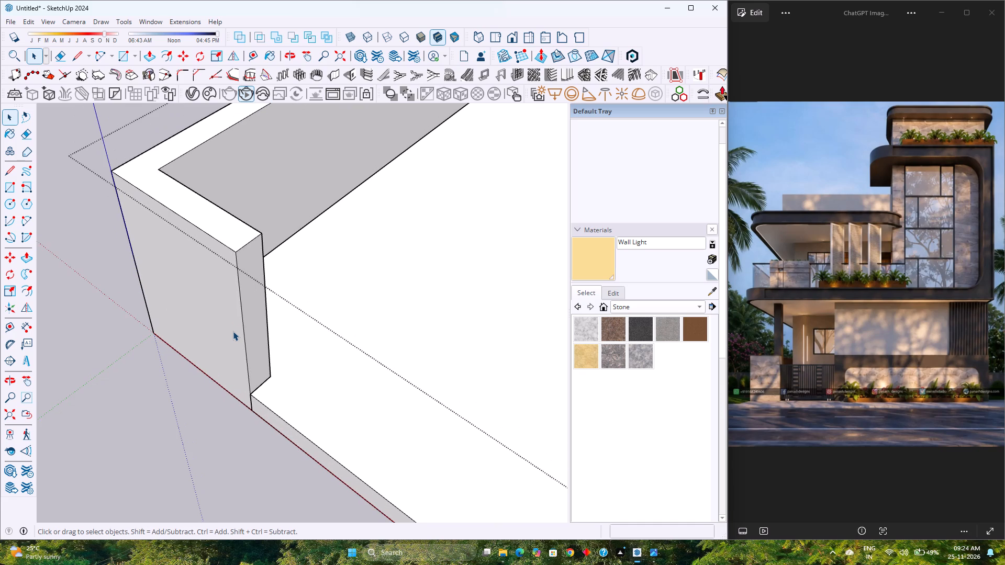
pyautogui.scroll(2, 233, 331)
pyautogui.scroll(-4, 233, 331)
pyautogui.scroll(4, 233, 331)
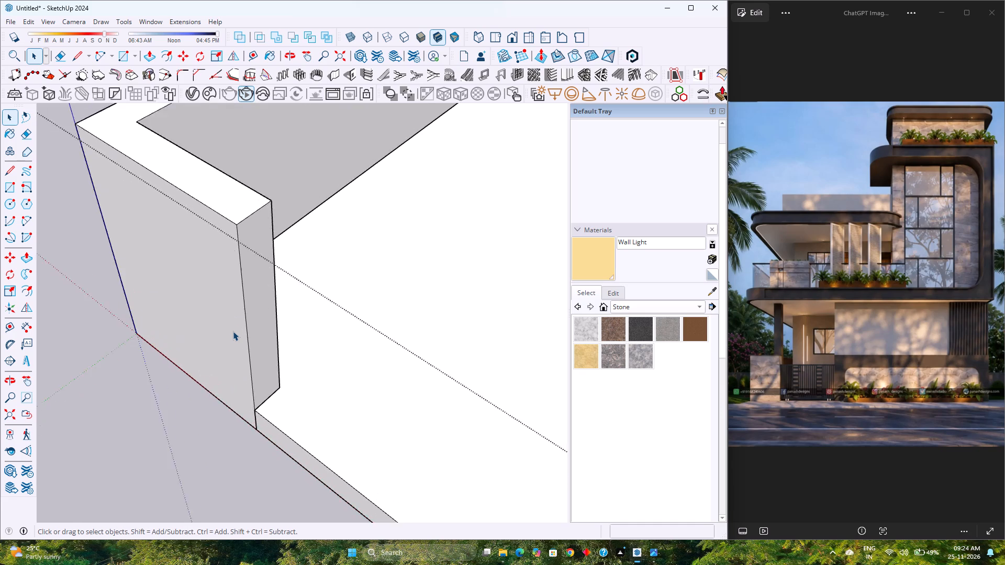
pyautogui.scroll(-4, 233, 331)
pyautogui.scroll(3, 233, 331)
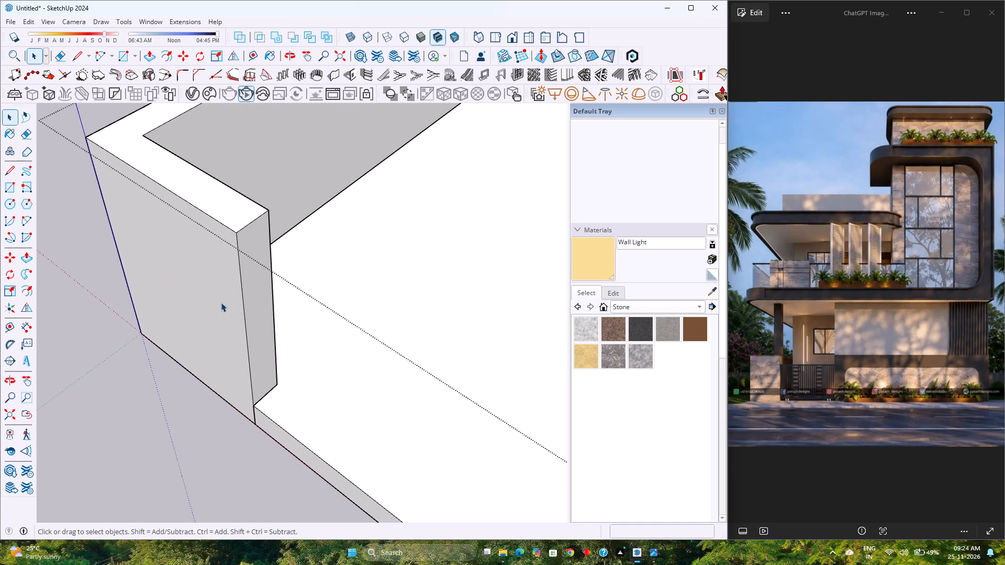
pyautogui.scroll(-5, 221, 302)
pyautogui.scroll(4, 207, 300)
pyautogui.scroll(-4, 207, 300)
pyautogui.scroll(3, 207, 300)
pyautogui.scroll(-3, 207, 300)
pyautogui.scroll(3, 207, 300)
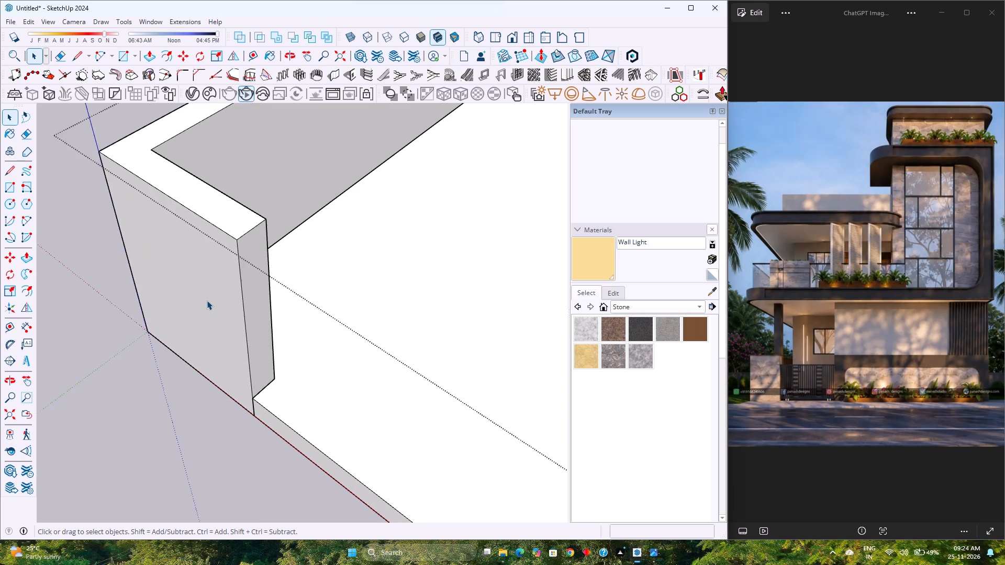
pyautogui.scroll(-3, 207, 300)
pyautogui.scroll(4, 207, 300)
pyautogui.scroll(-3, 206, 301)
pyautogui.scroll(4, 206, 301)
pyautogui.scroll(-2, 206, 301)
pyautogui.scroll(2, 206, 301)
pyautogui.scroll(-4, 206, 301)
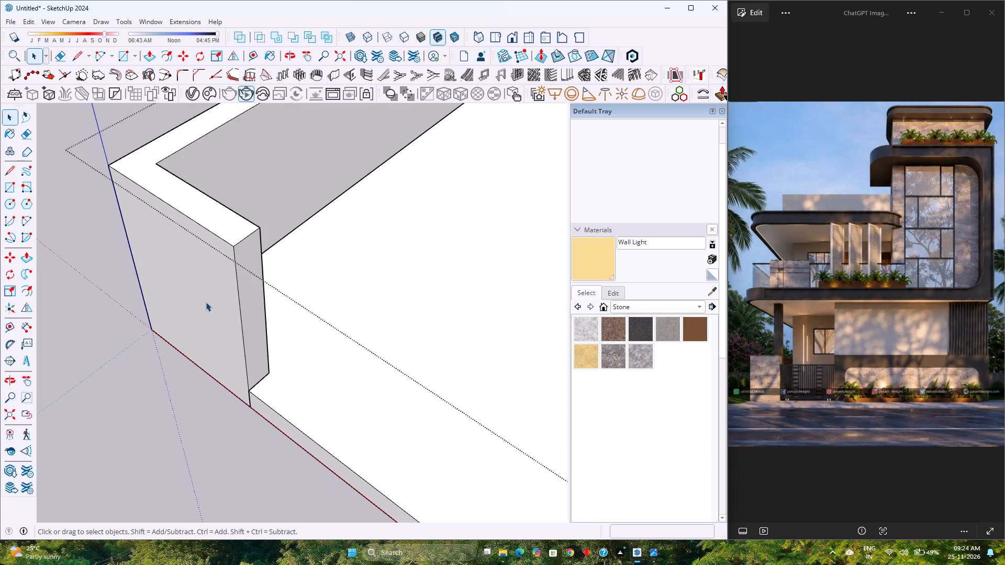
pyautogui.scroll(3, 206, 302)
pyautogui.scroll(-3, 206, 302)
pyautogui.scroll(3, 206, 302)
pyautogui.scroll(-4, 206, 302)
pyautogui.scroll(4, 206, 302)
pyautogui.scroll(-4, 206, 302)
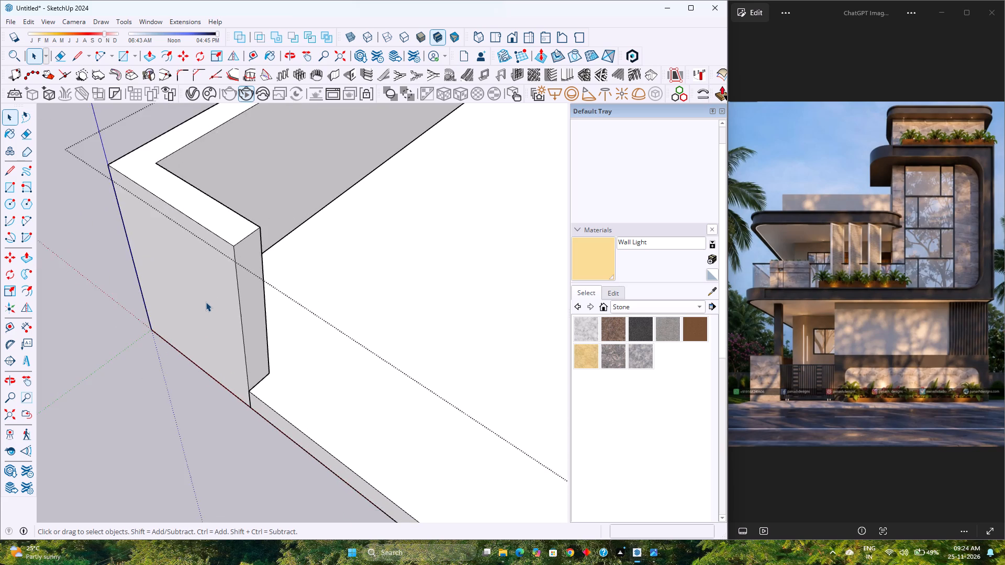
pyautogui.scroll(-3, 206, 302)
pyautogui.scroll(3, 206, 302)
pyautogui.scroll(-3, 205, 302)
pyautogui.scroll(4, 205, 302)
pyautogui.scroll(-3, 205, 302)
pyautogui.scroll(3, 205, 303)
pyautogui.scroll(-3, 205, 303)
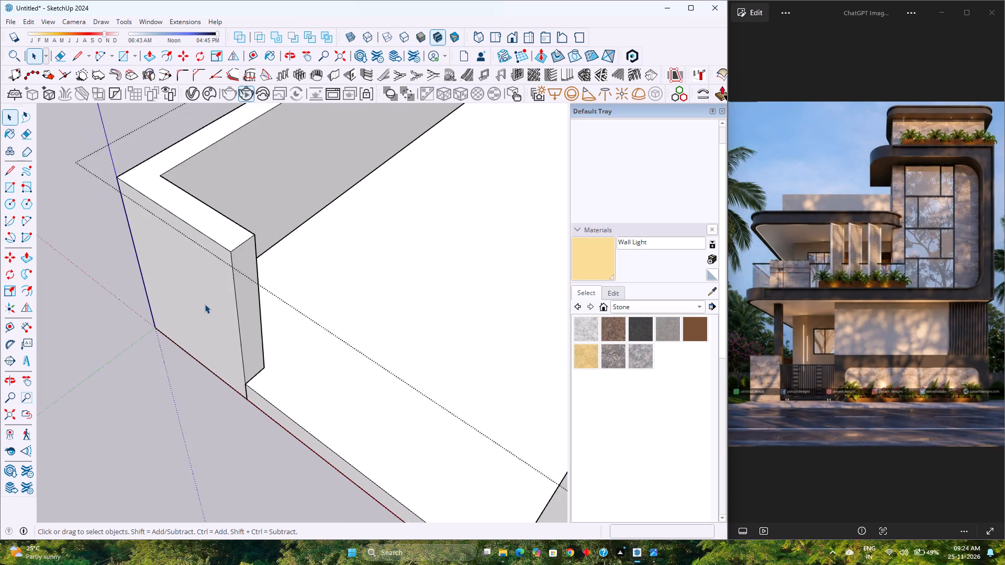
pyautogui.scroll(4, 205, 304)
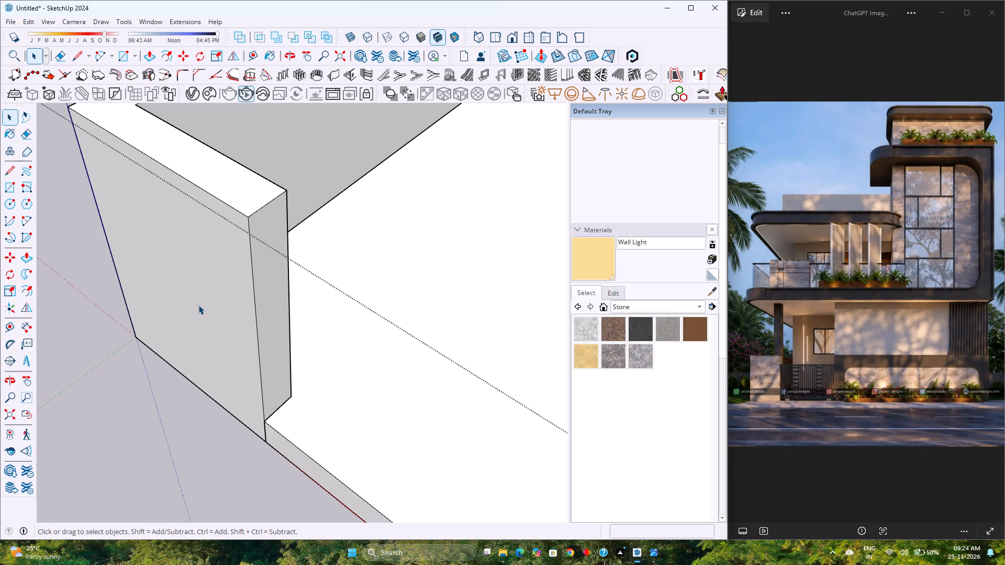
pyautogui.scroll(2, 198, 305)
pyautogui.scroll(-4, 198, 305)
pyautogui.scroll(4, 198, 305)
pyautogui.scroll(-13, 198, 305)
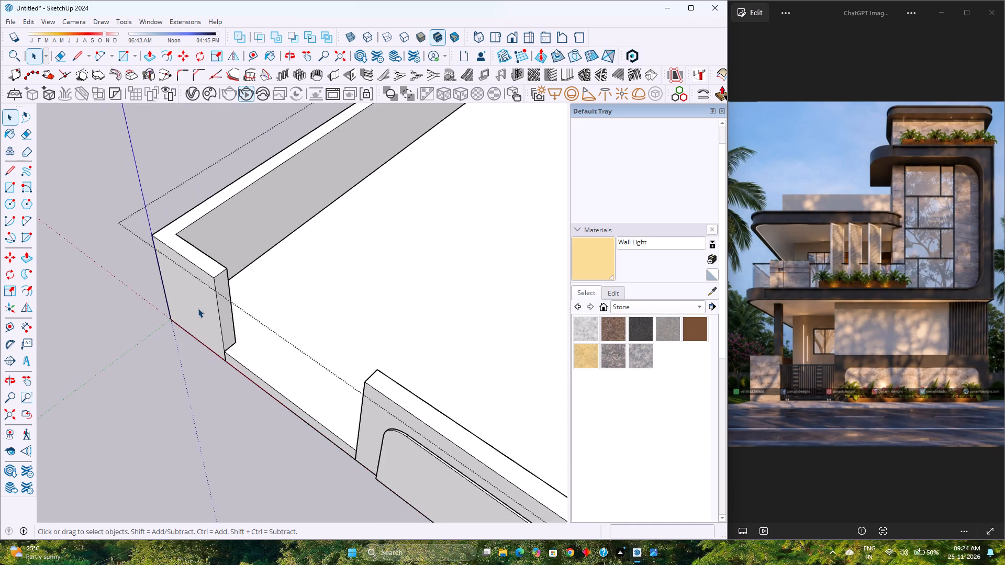
# Examine the front compound wall and its gate opening from above, straight on in the standard front view, and in perspective.
pyautogui.moveTo(221, 330); pyautogui.dragTo(411, 282, button='middle')
pyautogui.middleClick(411, 282)
pyautogui.scroll(-8, 220, 280)
pyautogui.scroll(6, 310, 317)
pyautogui.middleClick(310, 317)
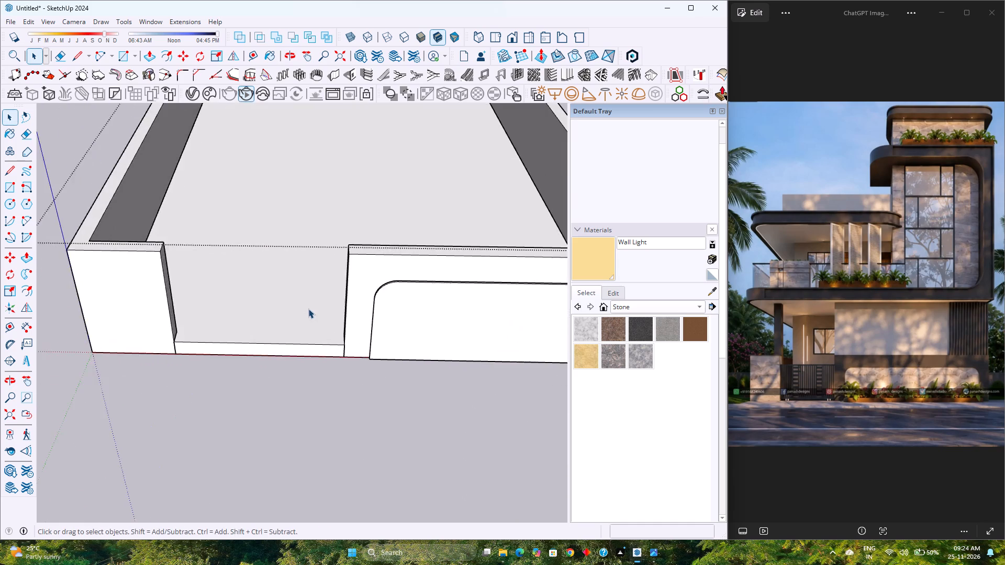
pyautogui.scroll(-6, 308, 309)
pyautogui.scroll(5, 308, 309)
pyautogui.scroll(-5, 308, 309)
pyautogui.scroll(5, 307, 309)
pyautogui.scroll(-5, 307, 309)
pyautogui.scroll(5, 306, 309)
pyautogui.scroll(-5, 306, 309)
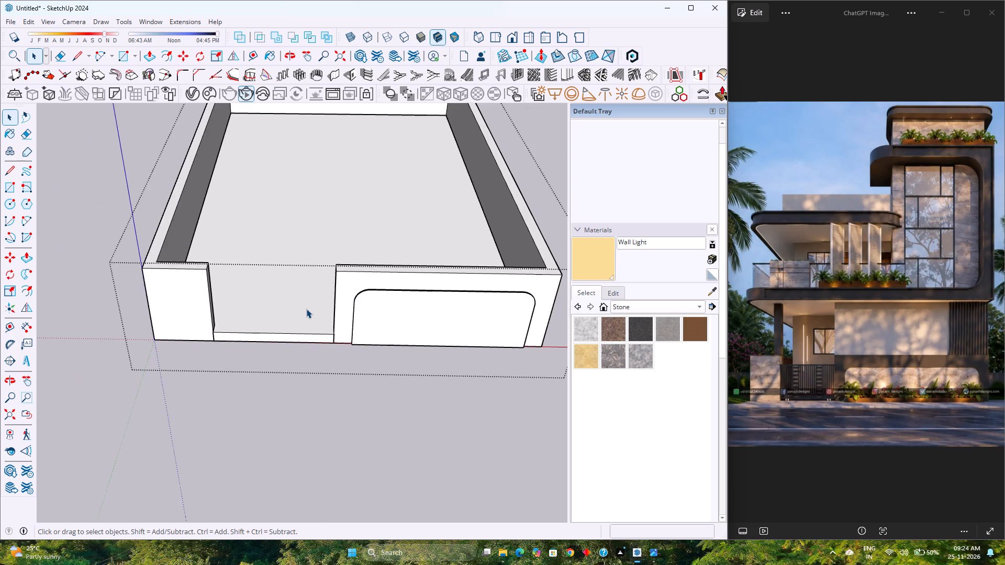
pyautogui.scroll(5, 306, 309)
pyautogui.scroll(-5, 306, 309)
pyautogui.scroll(5, 306, 309)
pyautogui.scroll(-3, 306, 309)
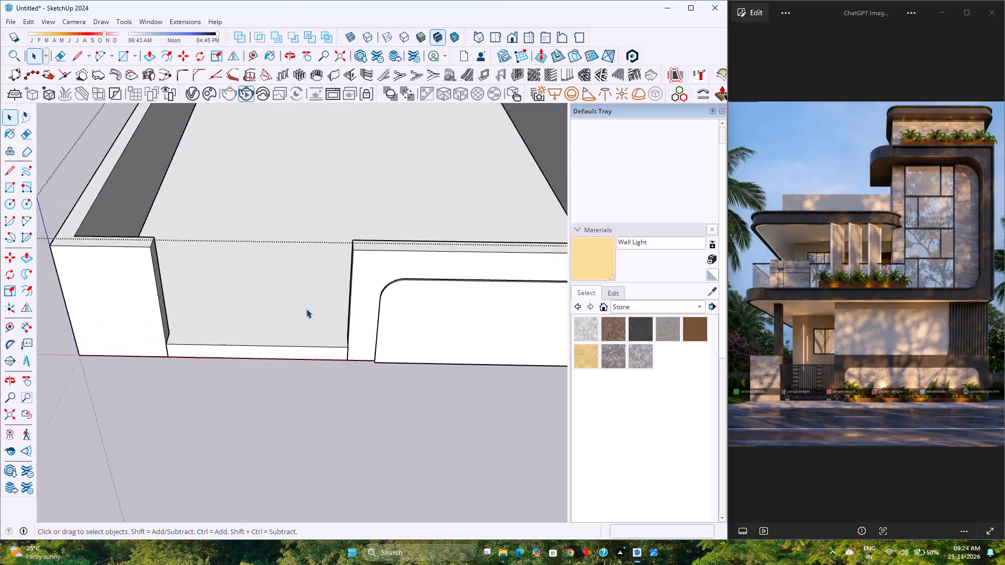
pyautogui.scroll(-2, 306, 309)
pyautogui.scroll(5, 306, 309)
pyautogui.scroll(-4, 306, 309)
pyautogui.scroll(4, 306, 309)
pyautogui.scroll(-5, 306, 309)
pyautogui.scroll(5, 306, 309)
pyautogui.scroll(-4, 306, 309)
pyautogui.scroll(3, 306, 309)
pyautogui.scroll(-4, 306, 309)
pyautogui.scroll(4, 306, 309)
pyautogui.scroll(-4, 306, 309)
pyautogui.scroll(5, 306, 309)
pyautogui.scroll(-5, 306, 309)
pyautogui.scroll(4, 306, 309)
pyautogui.scroll(-4, 306, 309)
pyautogui.scroll(5, 305, 309)
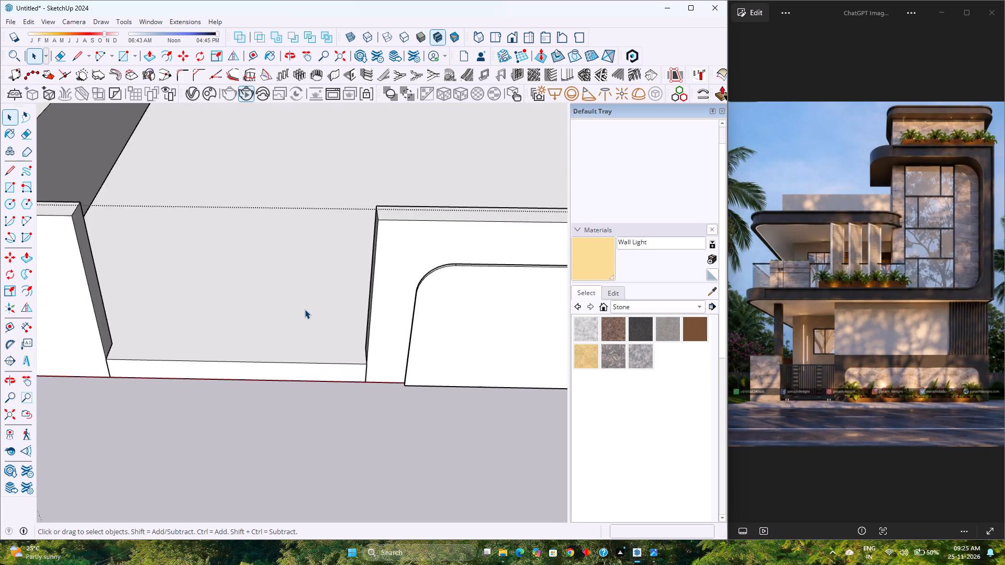
pyautogui.scroll(-9, 305, 309)
pyautogui.scroll(4, 305, 301)
pyautogui.scroll(-5, 306, 299)
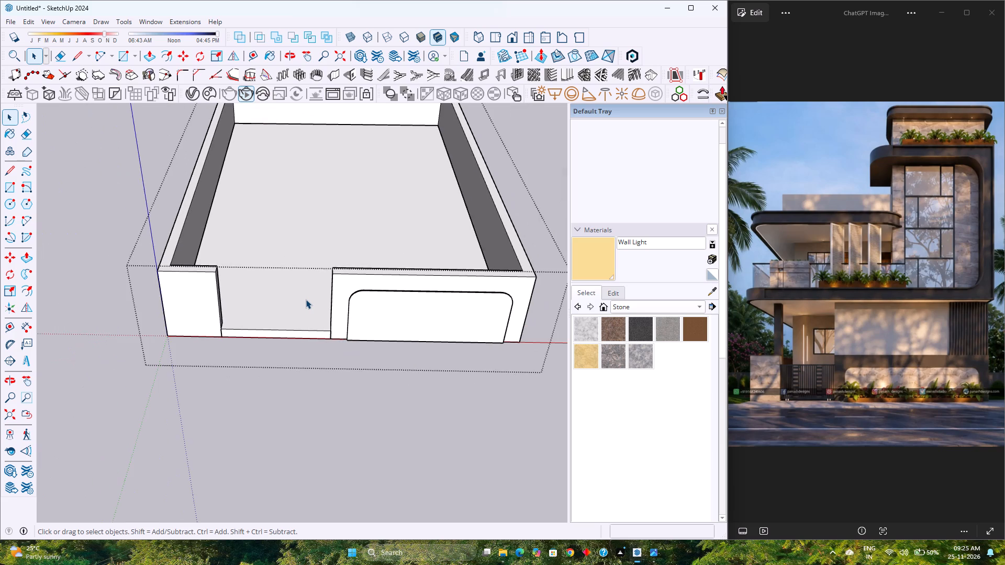
pyautogui.scroll(5, 306, 299)
pyautogui.scroll(-4, 306, 299)
pyautogui.scroll(5, 306, 303)
pyautogui.scroll(-6, 306, 304)
pyautogui.scroll(4, 306, 304)
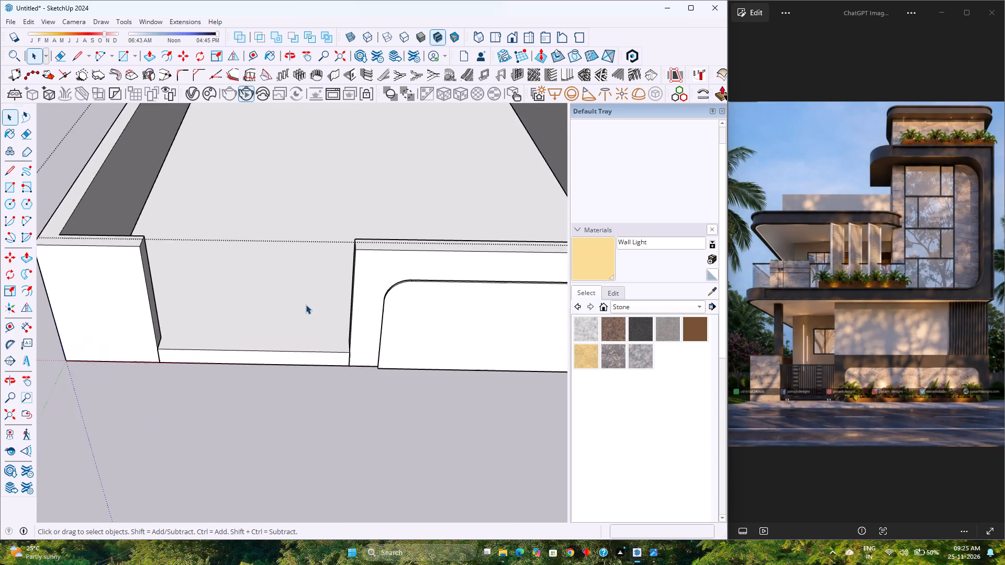
pyautogui.scroll(-4, 306, 306)
pyautogui.scroll(5, 306, 306)
pyautogui.scroll(-3, 306, 306)
pyautogui.scroll(5, 306, 309)
pyautogui.scroll(-4, 306, 309)
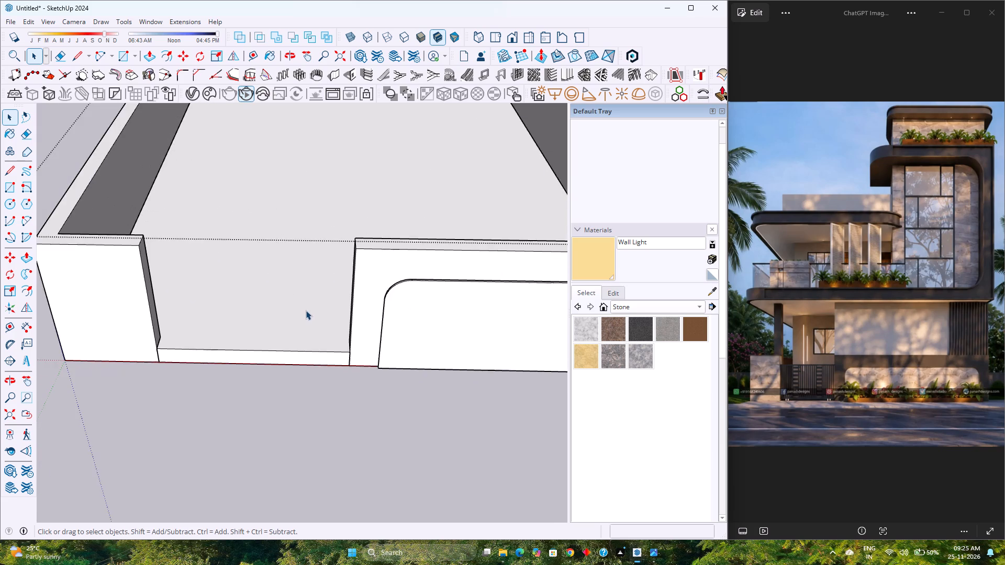
pyautogui.moveTo(307, 344); pyautogui.dragTo(294, 294, button='middle')
pyautogui.click(510, 35)
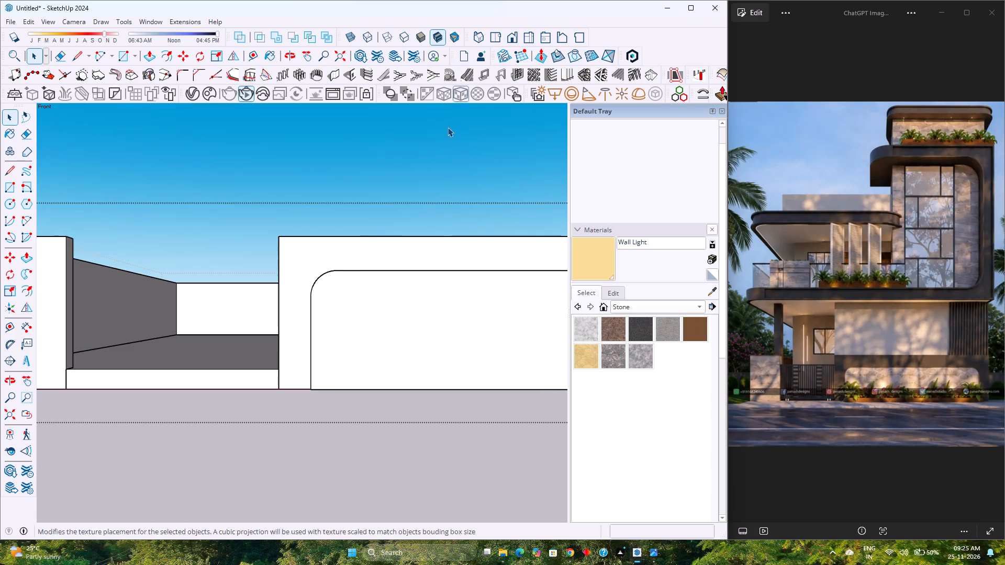
pyautogui.scroll(-6, 338, 261)
pyautogui.moveTo(383, 256); pyautogui.dragTo(359, 306, button='middle')
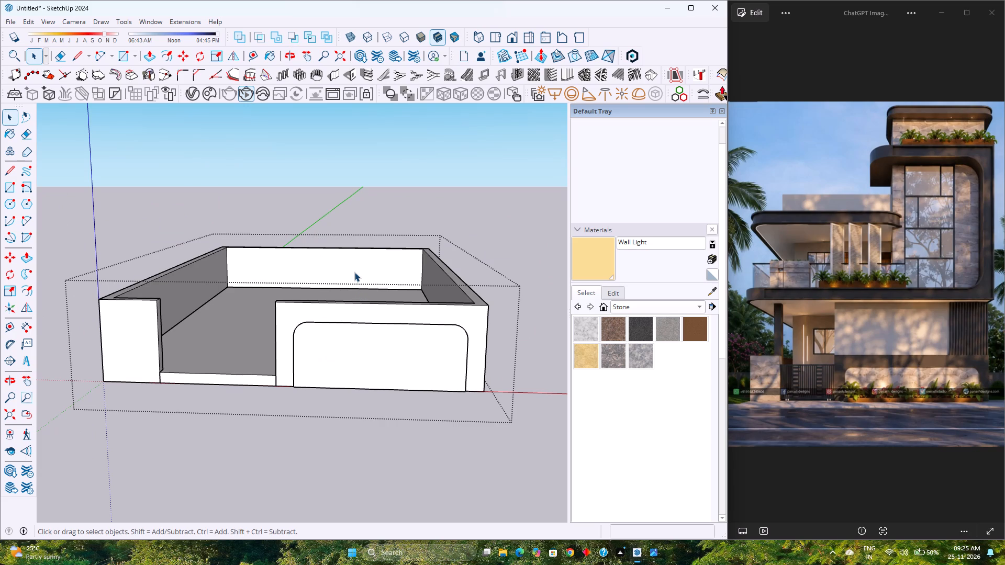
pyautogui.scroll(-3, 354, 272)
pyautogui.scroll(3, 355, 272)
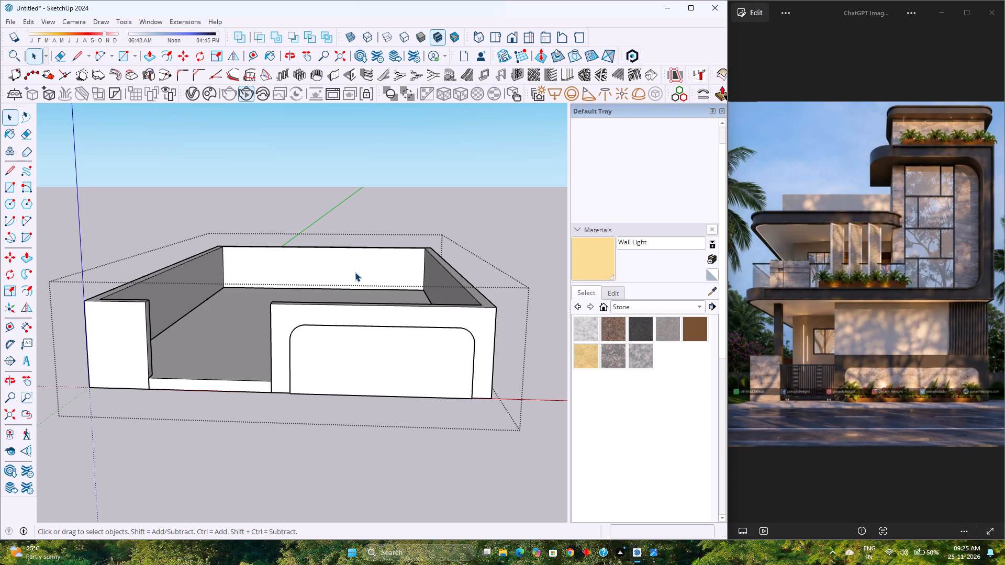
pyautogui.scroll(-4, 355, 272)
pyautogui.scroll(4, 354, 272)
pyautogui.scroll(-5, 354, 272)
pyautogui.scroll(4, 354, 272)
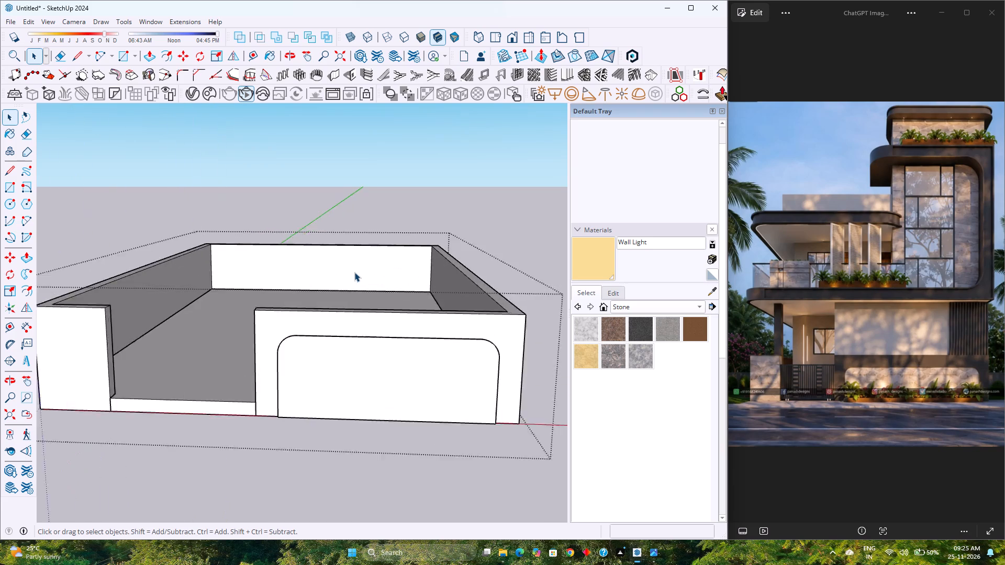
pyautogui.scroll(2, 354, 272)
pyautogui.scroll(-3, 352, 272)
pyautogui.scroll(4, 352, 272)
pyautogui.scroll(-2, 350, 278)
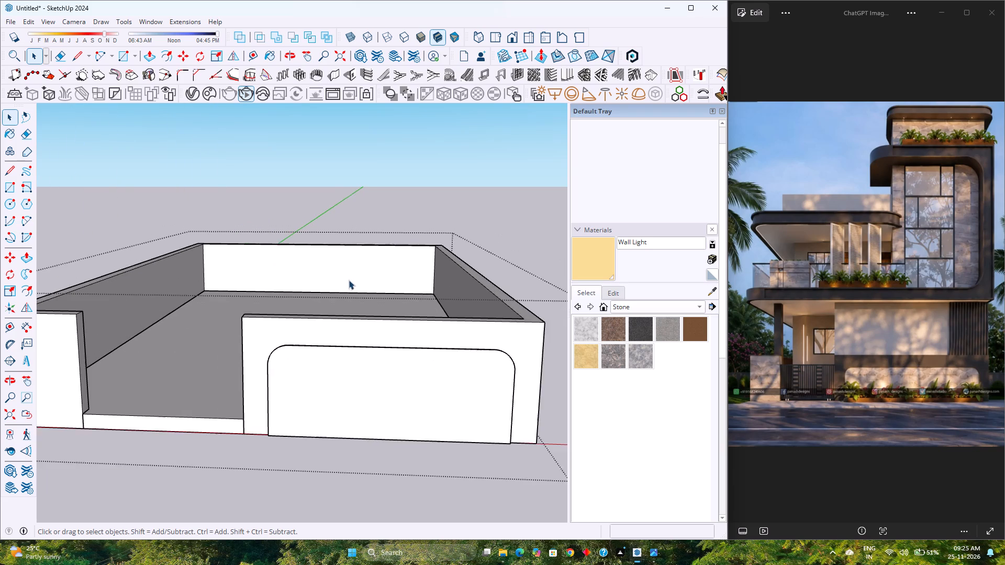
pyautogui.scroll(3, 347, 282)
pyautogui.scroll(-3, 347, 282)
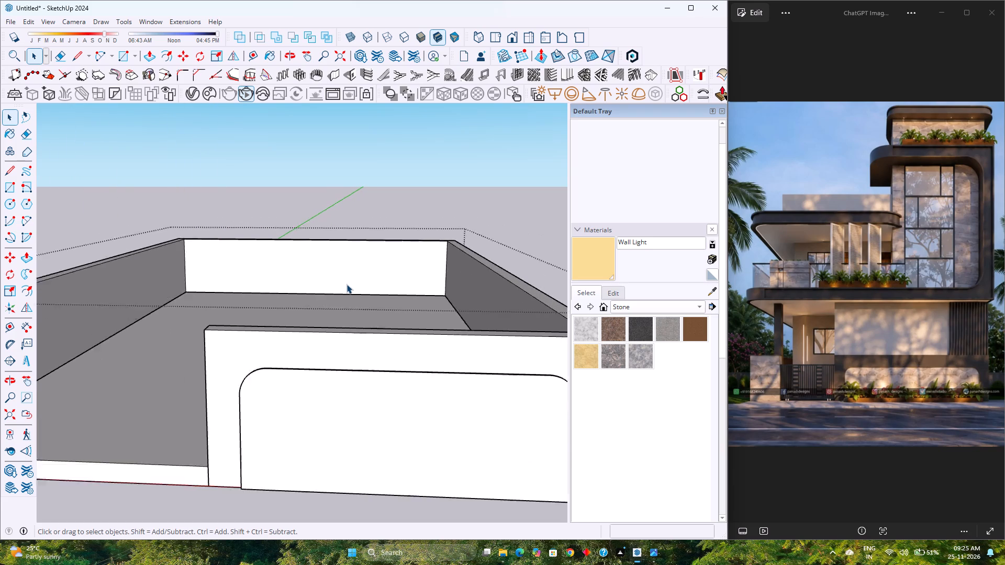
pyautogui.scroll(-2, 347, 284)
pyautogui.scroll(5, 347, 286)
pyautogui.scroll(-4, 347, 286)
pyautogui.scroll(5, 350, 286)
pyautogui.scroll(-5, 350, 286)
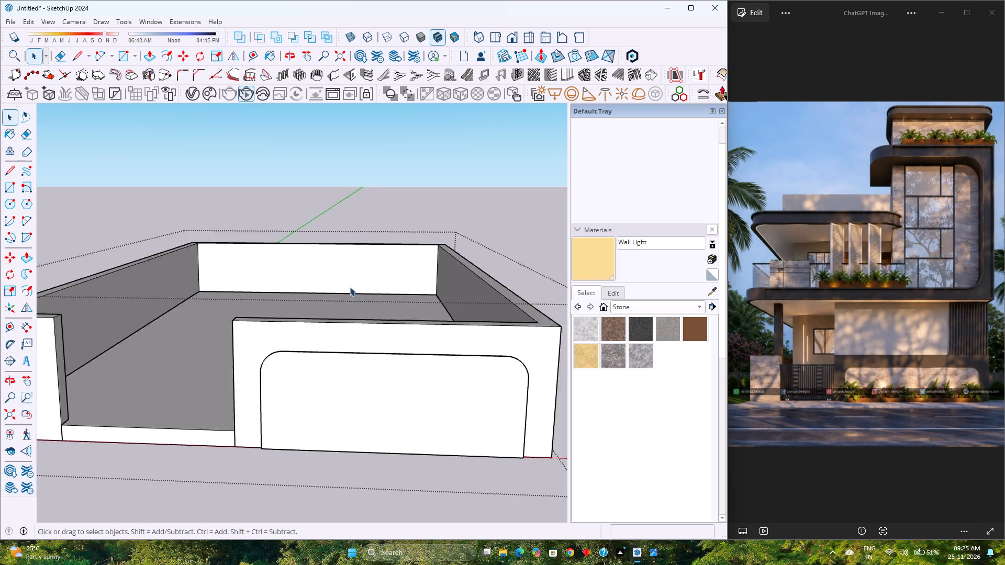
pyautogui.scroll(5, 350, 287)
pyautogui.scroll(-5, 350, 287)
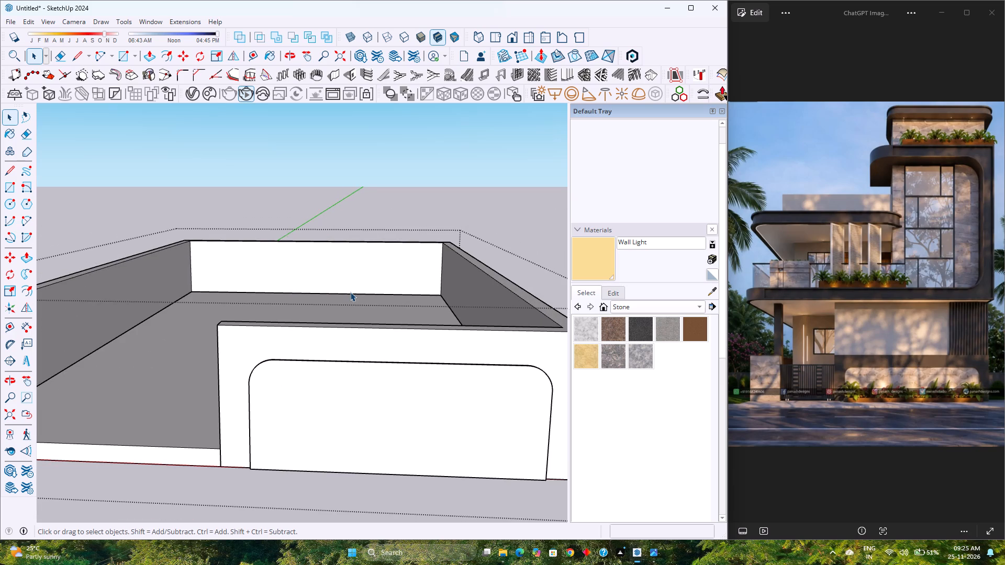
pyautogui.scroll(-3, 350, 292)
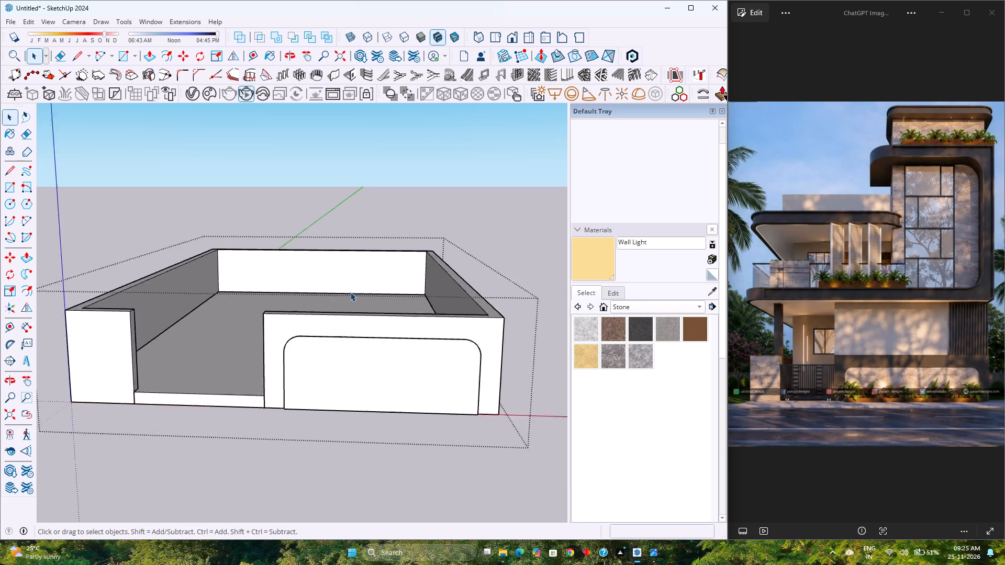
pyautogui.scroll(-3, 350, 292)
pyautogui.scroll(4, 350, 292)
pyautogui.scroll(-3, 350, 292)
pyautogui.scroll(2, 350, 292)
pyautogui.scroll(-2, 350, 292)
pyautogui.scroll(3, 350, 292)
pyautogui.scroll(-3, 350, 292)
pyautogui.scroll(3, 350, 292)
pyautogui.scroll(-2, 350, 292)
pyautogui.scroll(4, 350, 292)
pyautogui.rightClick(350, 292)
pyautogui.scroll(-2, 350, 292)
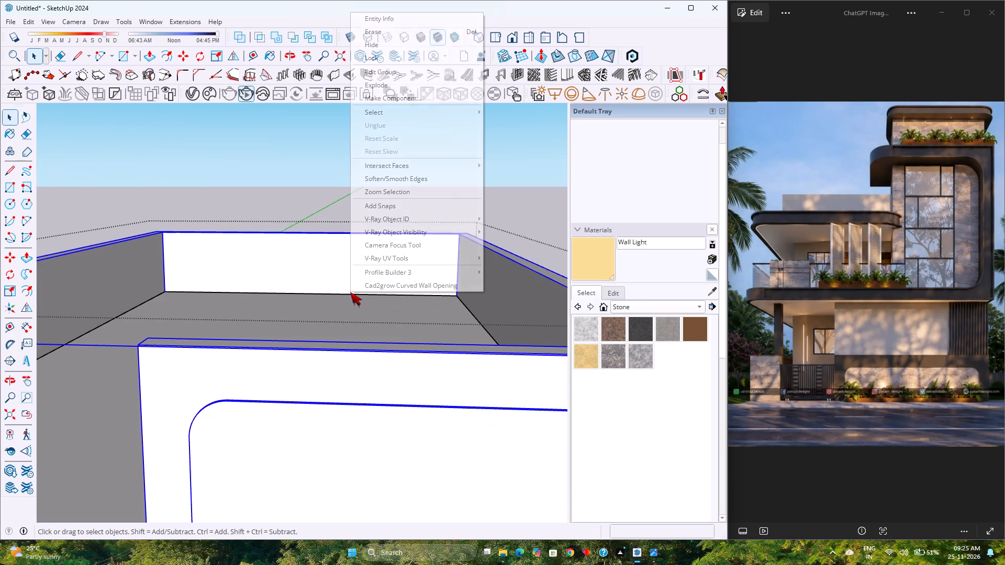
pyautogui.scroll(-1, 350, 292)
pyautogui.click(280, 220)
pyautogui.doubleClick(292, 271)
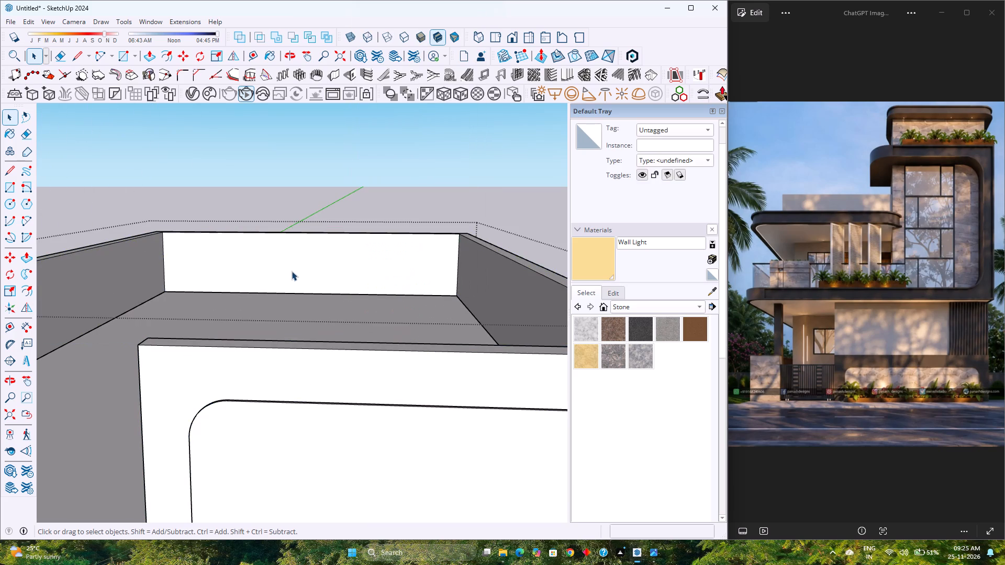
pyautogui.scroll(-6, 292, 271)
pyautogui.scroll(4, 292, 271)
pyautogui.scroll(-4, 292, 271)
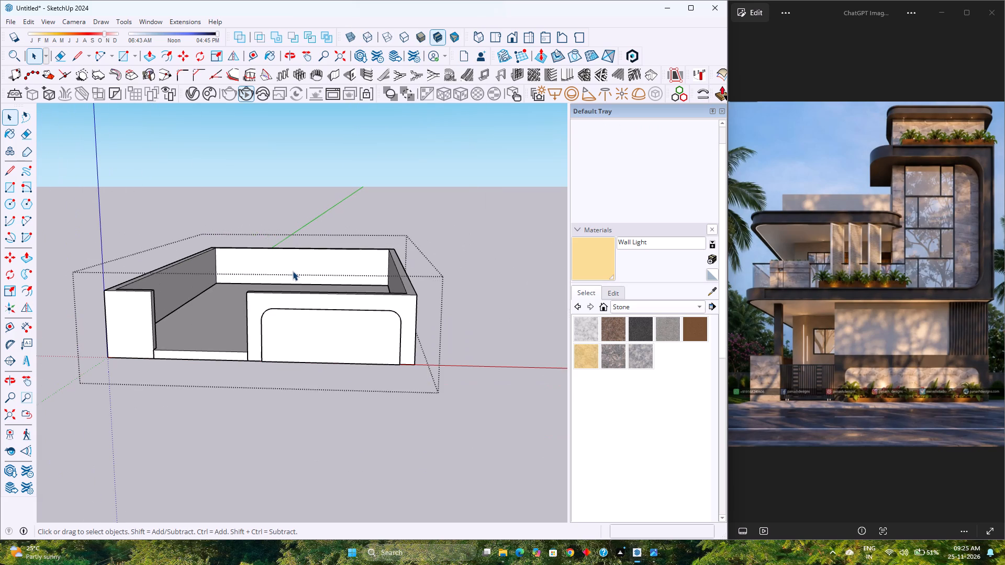
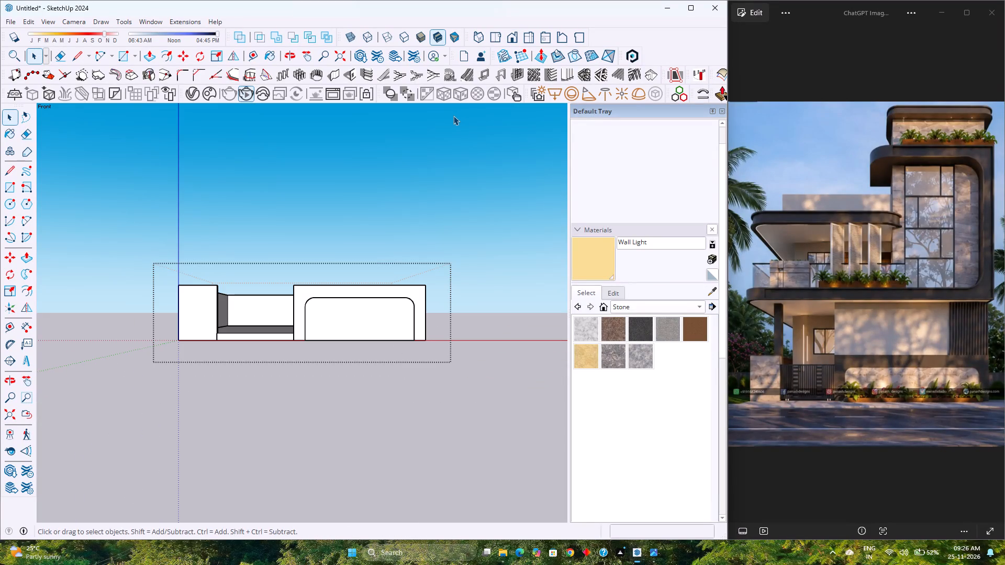
# Examine the compound wall, its gate opening and the arched front panel straight on and from a raised corner perspective.
pyautogui.scroll(-3, 452, 116)
pyautogui.scroll(2, 452, 116)
pyautogui.scroll(-3, 452, 116)
pyautogui.scroll(3, 232, 221)
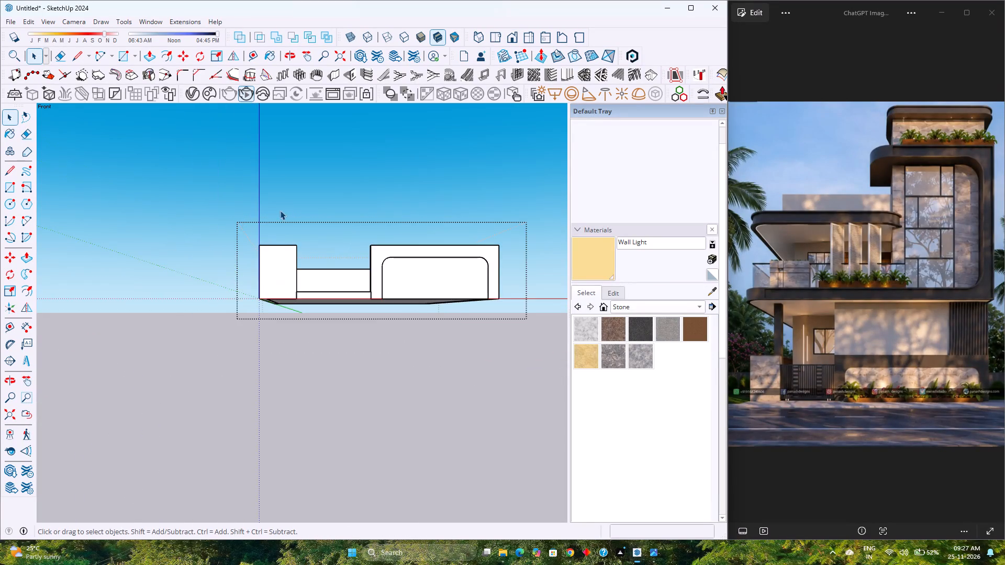
pyautogui.moveTo(280, 210); pyautogui.dragTo(291, 249, button='middle')
pyautogui.middleClick(291, 249)
pyautogui.scroll(-2, 291, 249)
pyautogui.scroll(4, 291, 249)
pyautogui.moveTo(338, 230); pyautogui.dragTo(239, 235, button='middle')
pyautogui.middleClick(239, 235)
pyautogui.scroll(3, 239, 235)
pyautogui.scroll(-4, 239, 235)
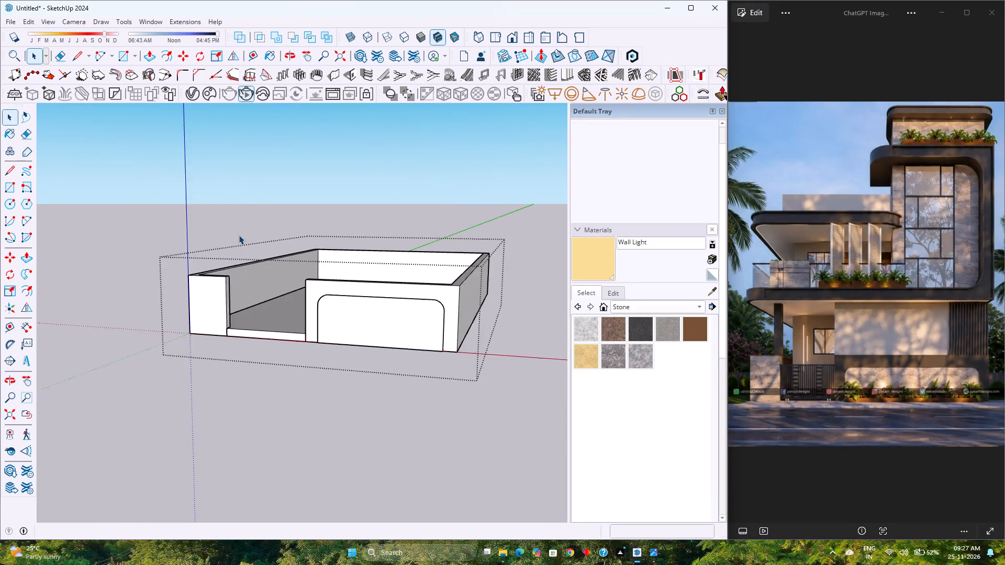
pyautogui.scroll(4, 239, 235)
pyautogui.scroll(-3, 238, 235)
pyautogui.scroll(2, 237, 234)
pyautogui.scroll(-4, 236, 234)
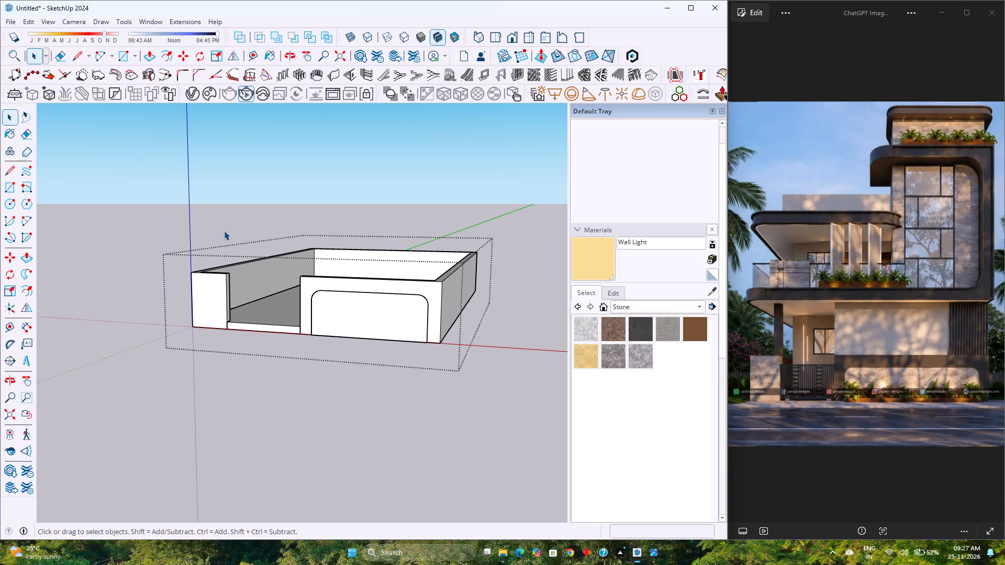
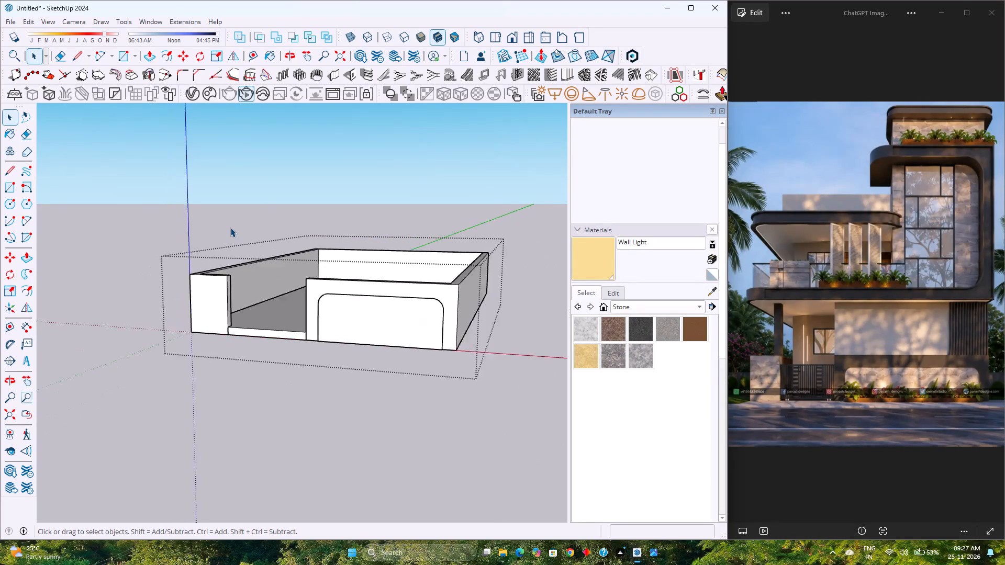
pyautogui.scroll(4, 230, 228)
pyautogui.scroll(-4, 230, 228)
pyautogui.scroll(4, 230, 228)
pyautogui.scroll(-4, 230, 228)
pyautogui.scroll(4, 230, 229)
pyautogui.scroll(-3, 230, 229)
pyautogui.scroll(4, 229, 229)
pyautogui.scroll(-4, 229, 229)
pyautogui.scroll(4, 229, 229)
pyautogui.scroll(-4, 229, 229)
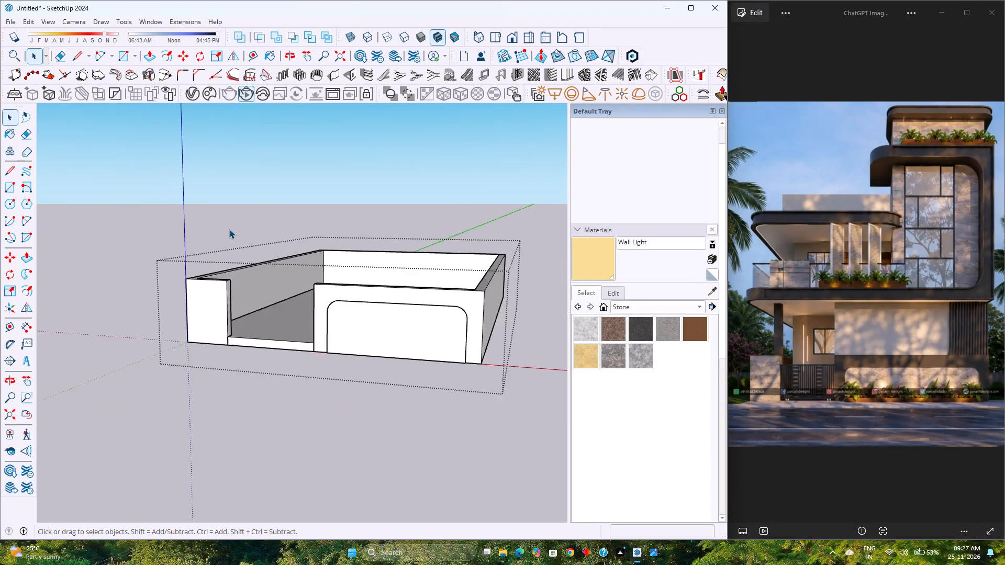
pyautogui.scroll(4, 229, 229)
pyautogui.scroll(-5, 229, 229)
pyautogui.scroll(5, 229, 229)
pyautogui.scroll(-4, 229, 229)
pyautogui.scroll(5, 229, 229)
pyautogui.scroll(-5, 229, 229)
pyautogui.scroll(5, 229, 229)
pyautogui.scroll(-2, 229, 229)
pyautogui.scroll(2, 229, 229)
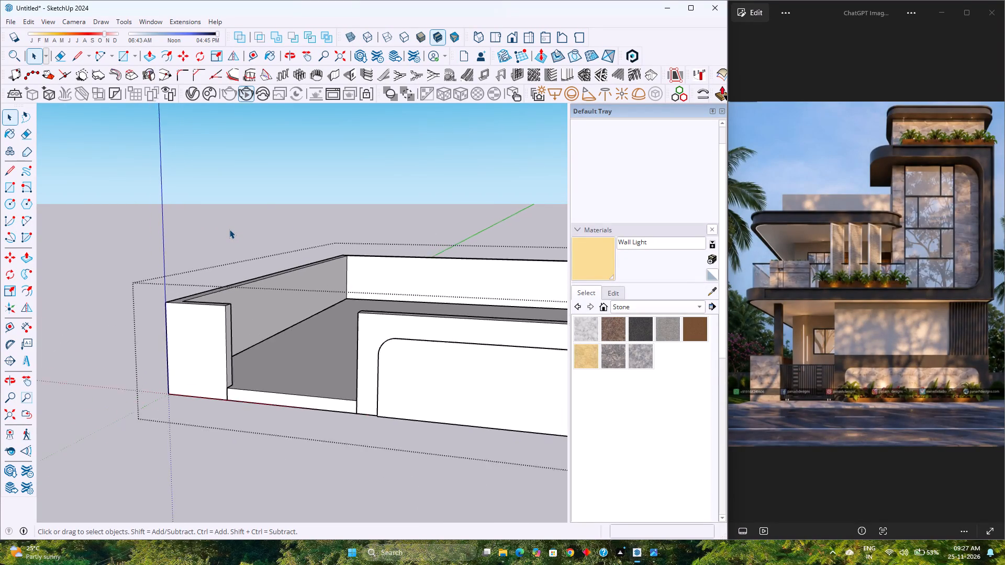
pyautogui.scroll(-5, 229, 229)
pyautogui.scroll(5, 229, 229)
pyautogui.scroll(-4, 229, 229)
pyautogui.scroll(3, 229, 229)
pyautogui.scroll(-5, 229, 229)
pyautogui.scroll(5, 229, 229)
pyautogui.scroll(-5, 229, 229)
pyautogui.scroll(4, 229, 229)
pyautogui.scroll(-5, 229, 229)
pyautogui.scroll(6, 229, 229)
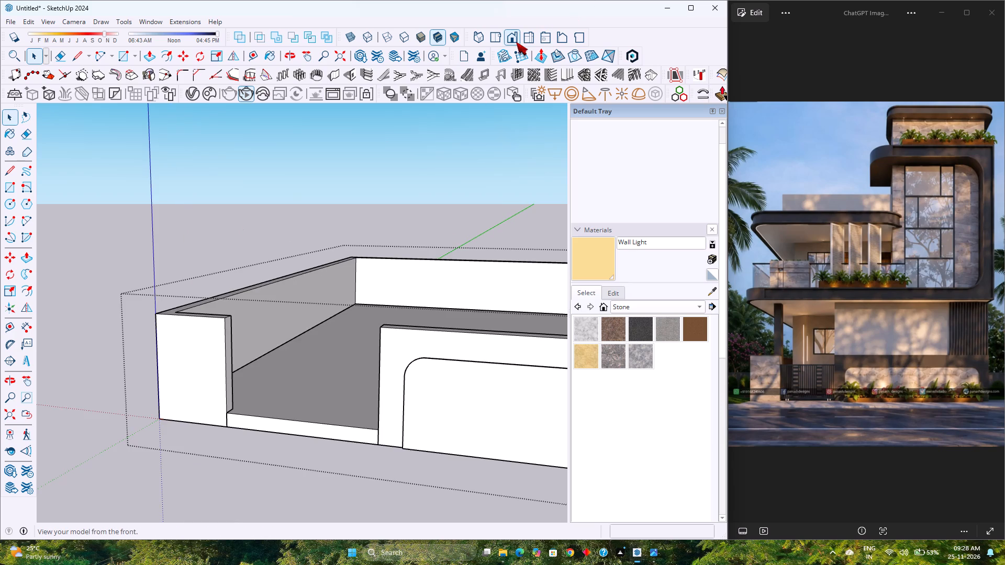
# Examine the compound wall from the front and from a raised corner view, including the enclosed floor and gate opening.
pyautogui.doubleClick(516, 42)
pyautogui.scroll(-6, 199, 253)
pyautogui.scroll(4, 344, 213)
pyautogui.moveTo(341, 216); pyautogui.dragTo(267, 288, button='middle')
pyautogui.middleClick(267, 288)
pyautogui.scroll(-4, 267, 288)
pyautogui.scroll(2, 278, 290)
pyautogui.scroll(-2, 286, 291)
pyautogui.scroll(1, 286, 291)
pyautogui.scroll(-4, 286, 291)
pyautogui.scroll(4, 286, 291)
pyautogui.scroll(-4, 286, 291)
pyautogui.scroll(4, 286, 291)
pyautogui.scroll(-3, 286, 291)
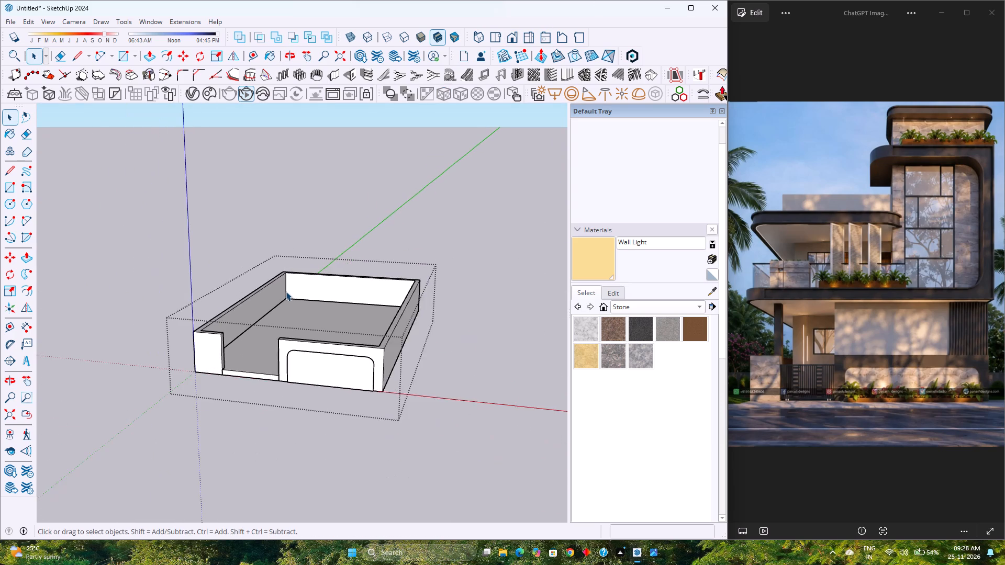
pyautogui.scroll(3, 286, 291)
pyautogui.scroll(-3, 286, 291)
pyautogui.scroll(3, 286, 291)
pyautogui.scroll(-2, 286, 291)
pyautogui.scroll(3, 286, 291)
pyautogui.scroll(-4, 286, 291)
pyautogui.scroll(2, 286, 291)
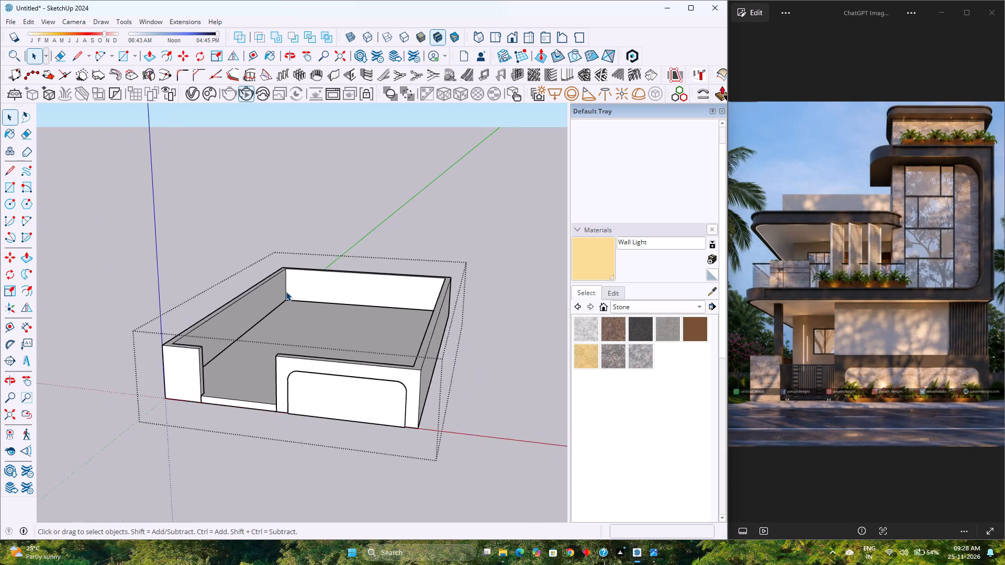
pyautogui.scroll(1, 286, 291)
pyautogui.scroll(-1, 286, 291)
pyautogui.scroll(2, 286, 291)
pyautogui.scroll(-1, 286, 291)
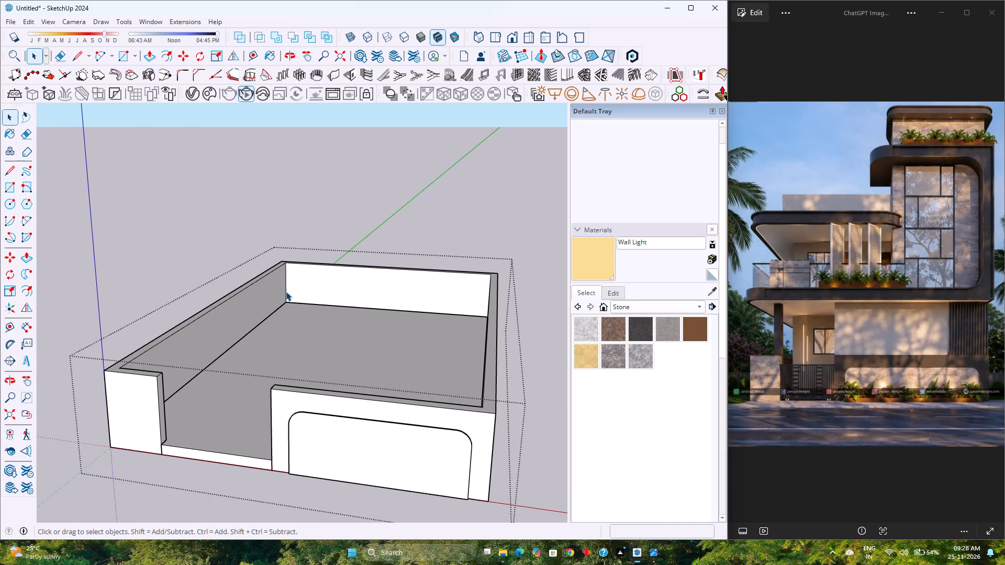
pyautogui.scroll(1, 286, 291)
pyautogui.scroll(-4, 286, 291)
pyautogui.scroll(3, 286, 291)
pyautogui.scroll(-4, 286, 291)
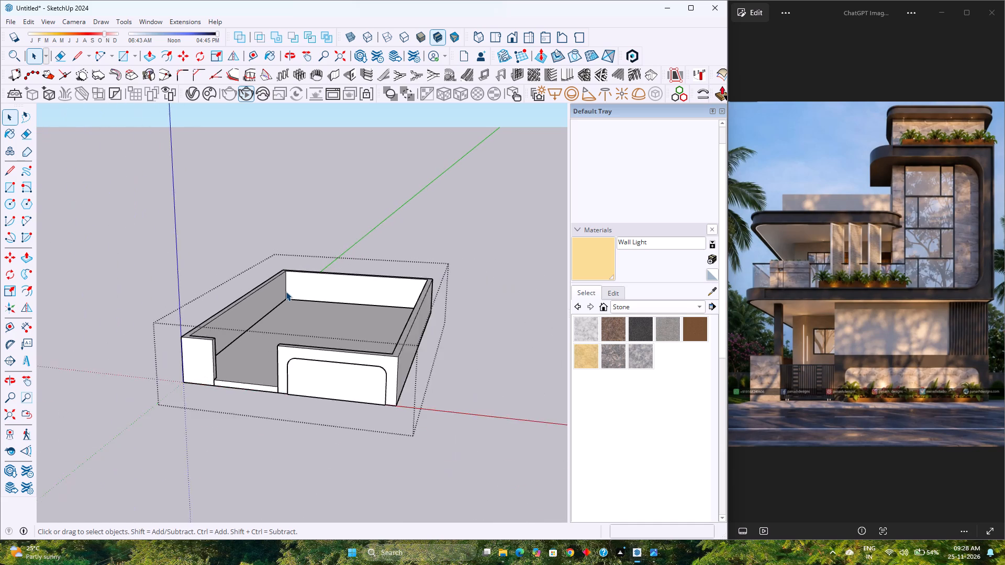
pyautogui.scroll(3, 286, 291)
pyautogui.scroll(-3, 286, 291)
pyautogui.scroll(4, 286, 291)
pyautogui.scroll(-3, 286, 291)
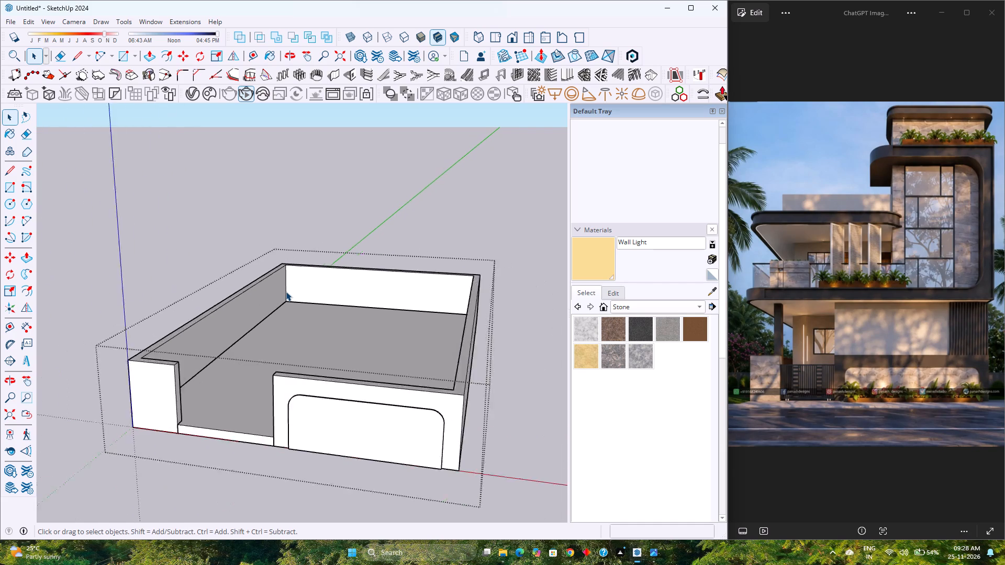
pyautogui.scroll(-2, 286, 291)
pyautogui.moveTo(291, 279); pyautogui.dragTo(322, 255, button='middle')
pyautogui.middleClick(322, 255)
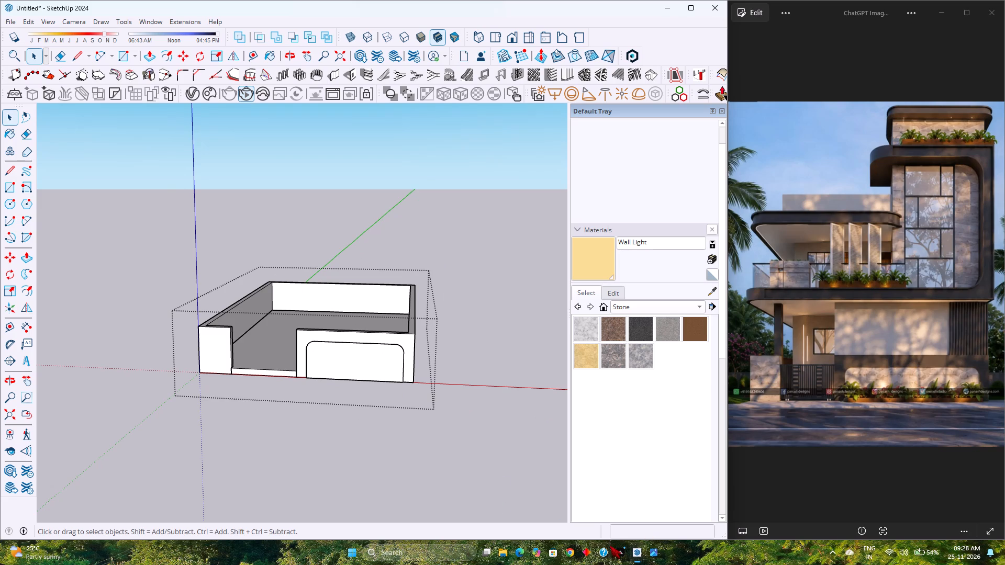
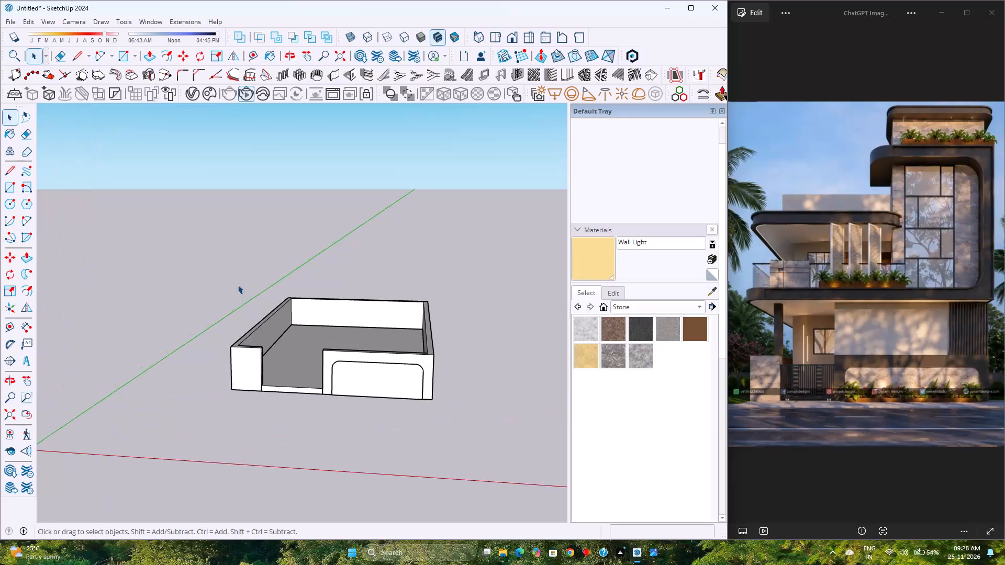
# Open the compound wall group and its nested wall group for editing near the front corner away from the gate opening.
pyautogui.scroll(-2, 239, 287)
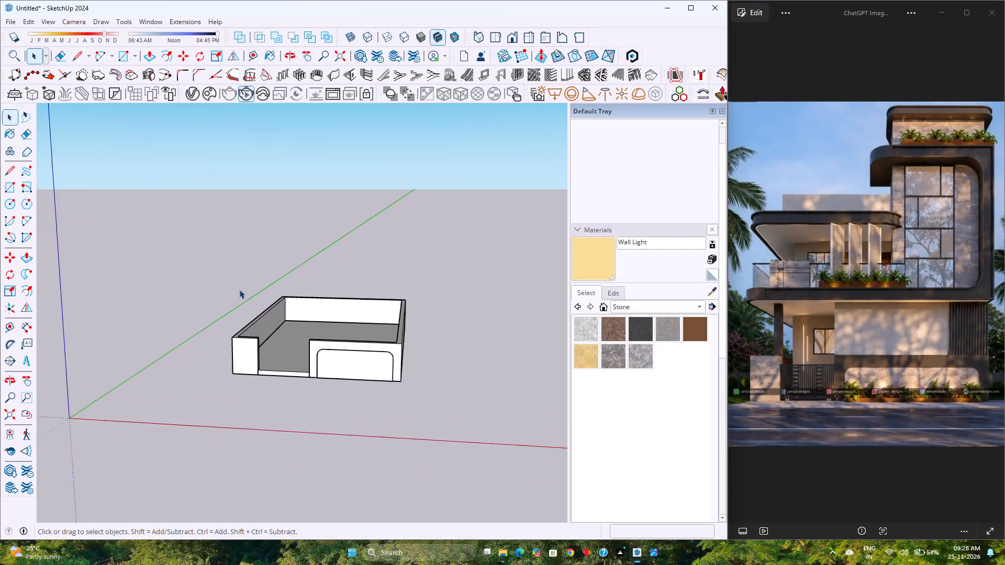
pyautogui.scroll(-3, 239, 289)
pyautogui.moveTo(325, 335); pyautogui.dragTo(351, 394, button='middle')
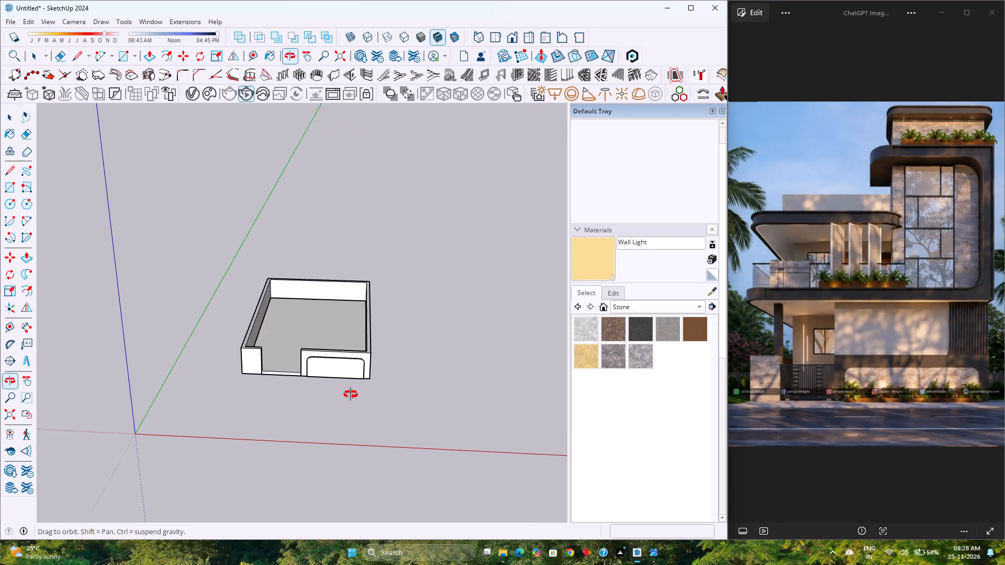
pyautogui.moveTo(351, 394); pyautogui.dragTo(351, 394, button='middle')
pyautogui.middleClick(351, 394)
pyautogui.scroll(4, 364, 333)
pyautogui.moveTo(364, 333); pyautogui.dragTo(333, 352, button='middle')
pyautogui.middleClick(333, 352)
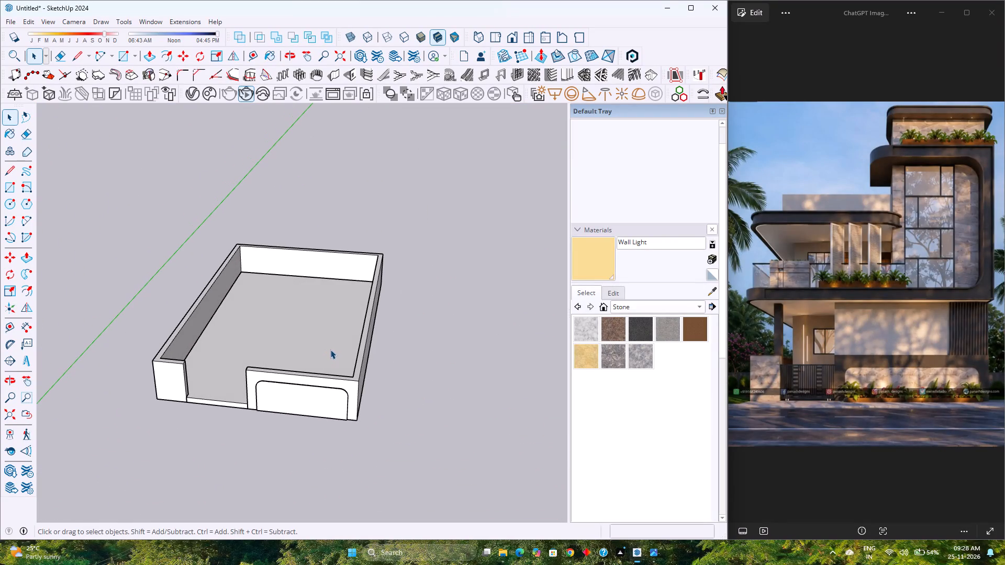
pyautogui.scroll(2, 339, 382)
pyautogui.moveTo(339, 383); pyautogui.dragTo(463, 432, button='middle')
pyautogui.middleClick(463, 432)
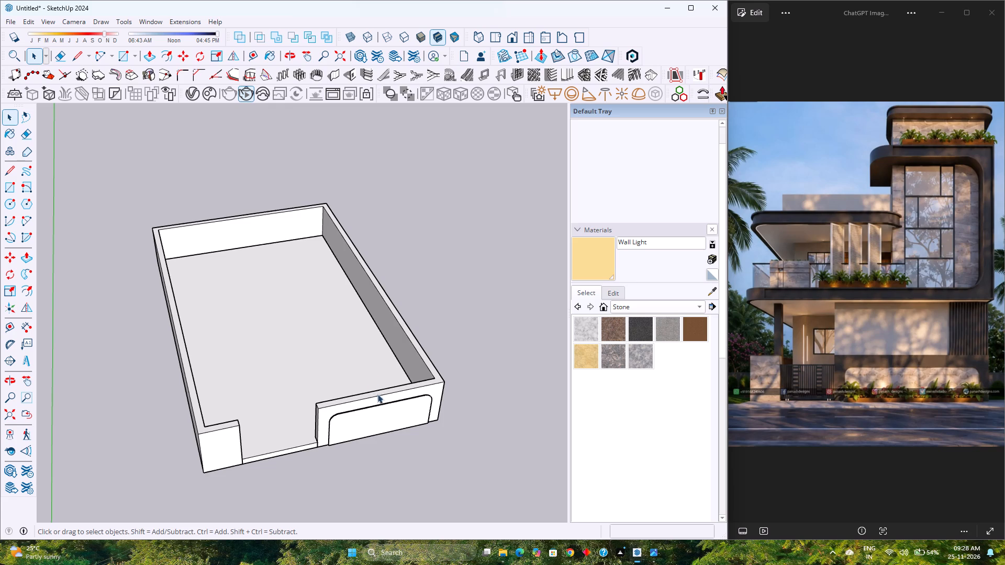
pyautogui.scroll(2, 405, 378)
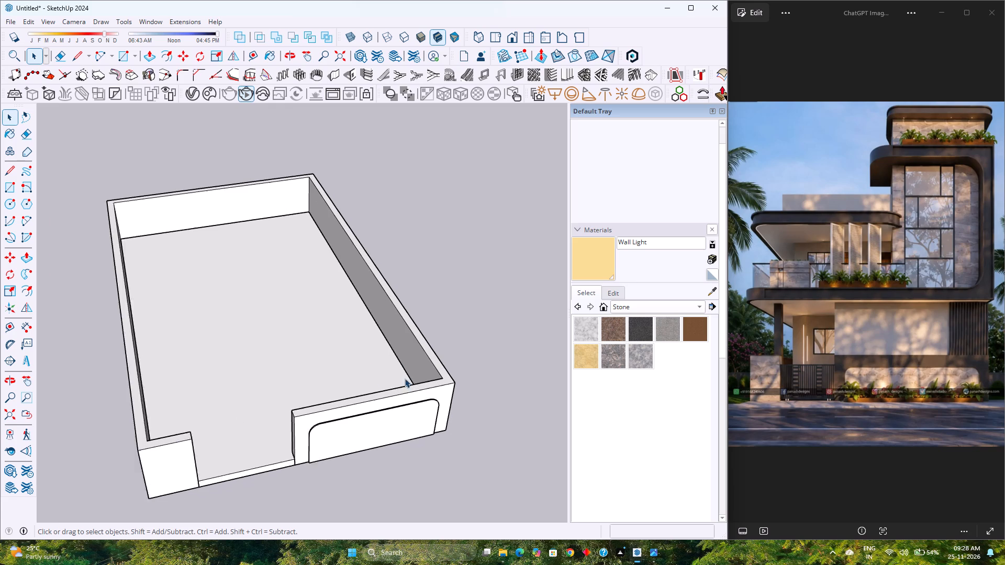
pyautogui.scroll(1, 405, 378)
pyautogui.click(384, 394)
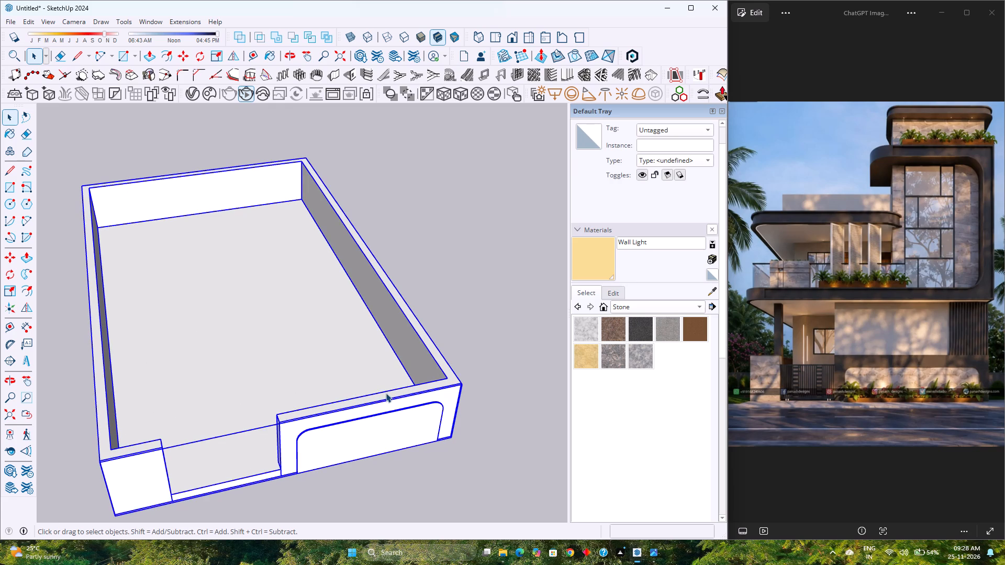
pyautogui.doubleClick(392, 393)
pyautogui.scroll(2, 395, 391)
pyautogui.moveTo(395, 391); pyautogui.dragTo(300, 397, button='middle')
pyautogui.middleClick(300, 397)
pyautogui.scroll(-3, 303, 390)
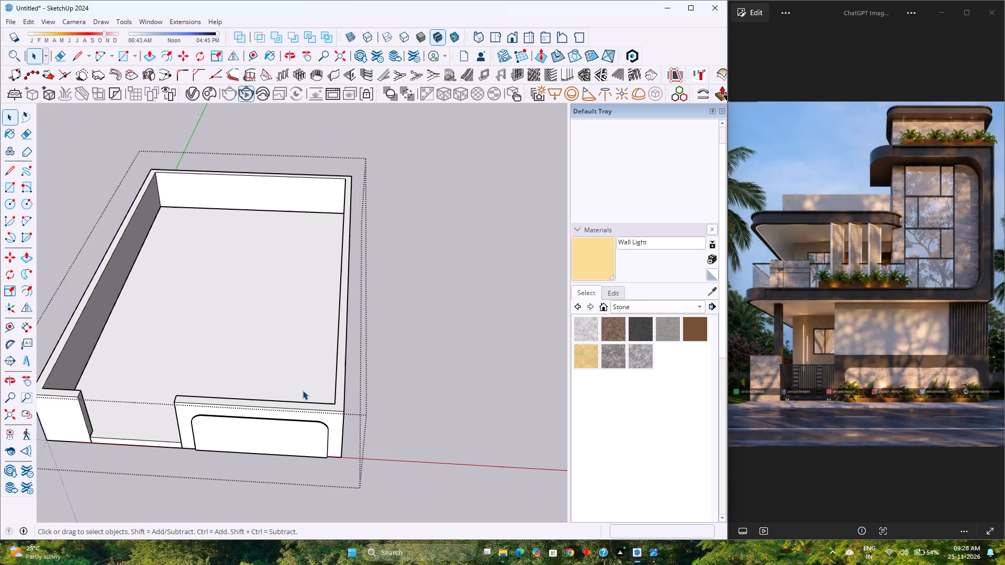
pyautogui.moveTo(341, 395); pyautogui.dragTo(334, 390, button='middle')
pyautogui.middleClick(334, 390)
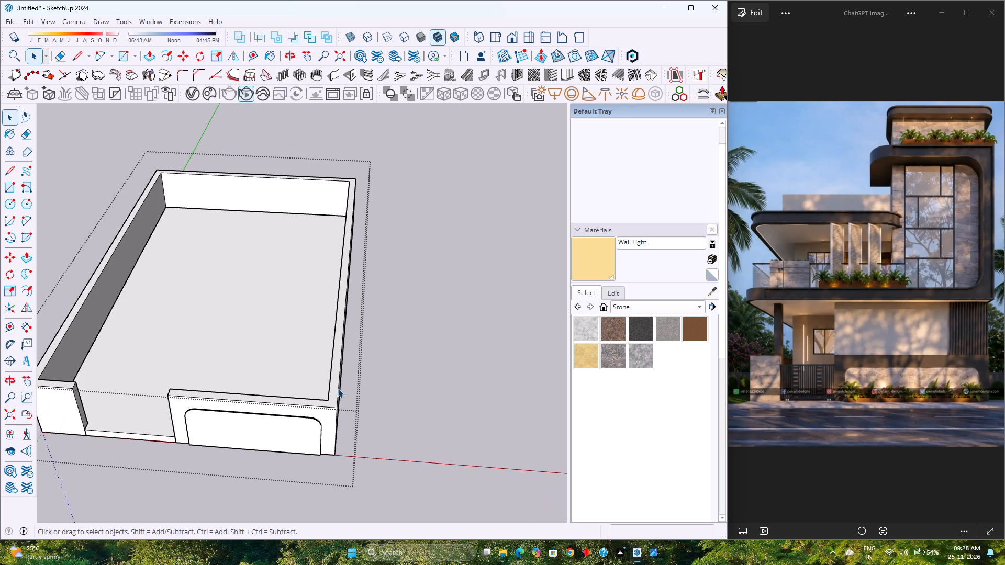
pyautogui.scroll(4, 302, 401)
pyautogui.click(301, 401)
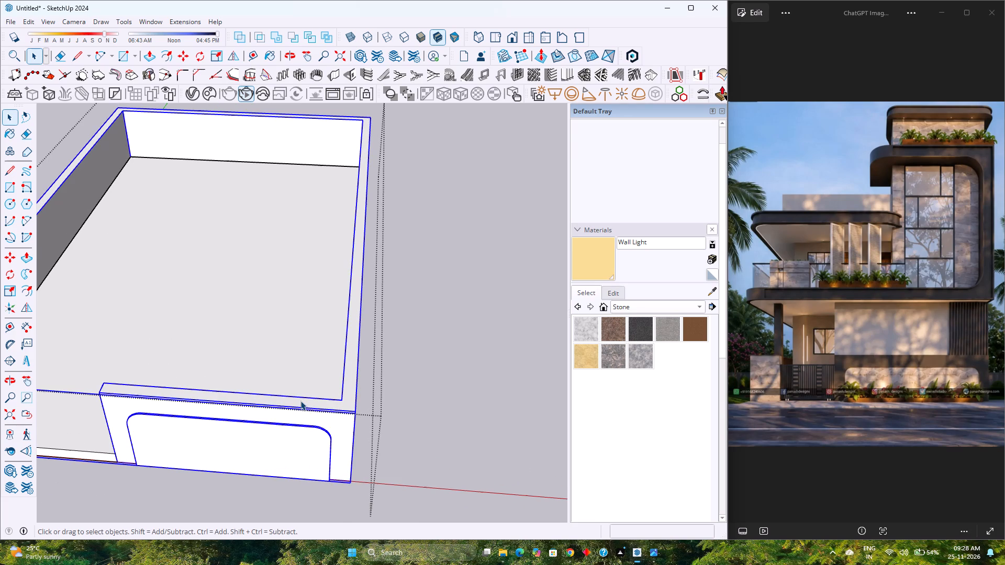
pyautogui.doubleClick(301, 400)
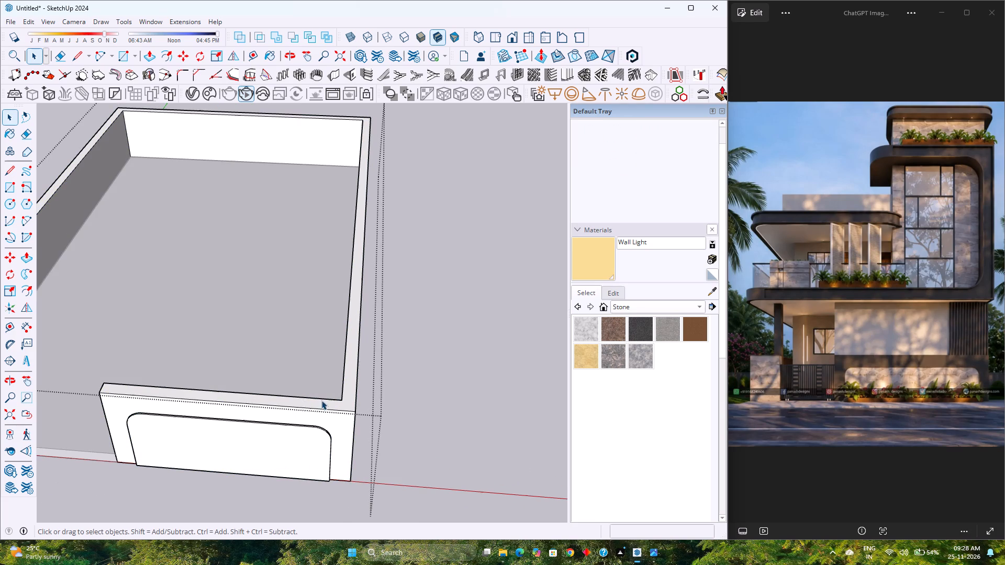
# Draw a line across the wall's top from the inner front corner to the outer edge, separating the front strip from the side wall.
pyautogui.scroll(3, 337, 400)
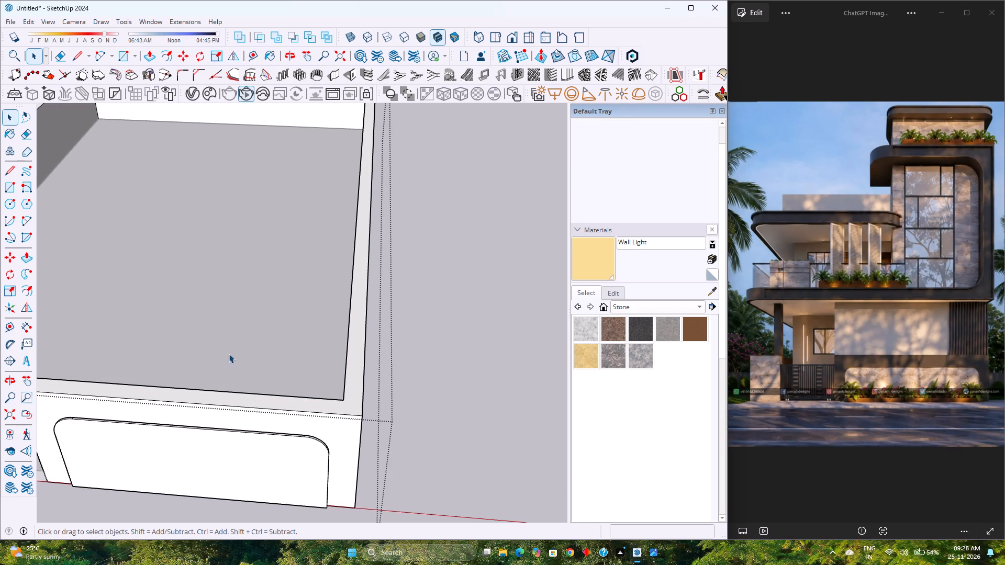
pyautogui.click(85, 60)
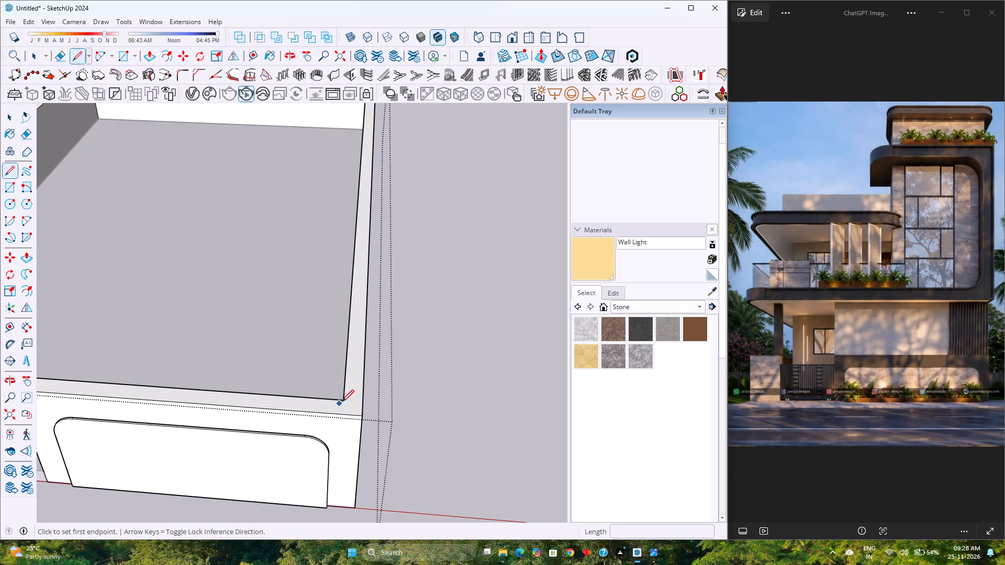
pyautogui.click(345, 400)
pyautogui.click(364, 403)
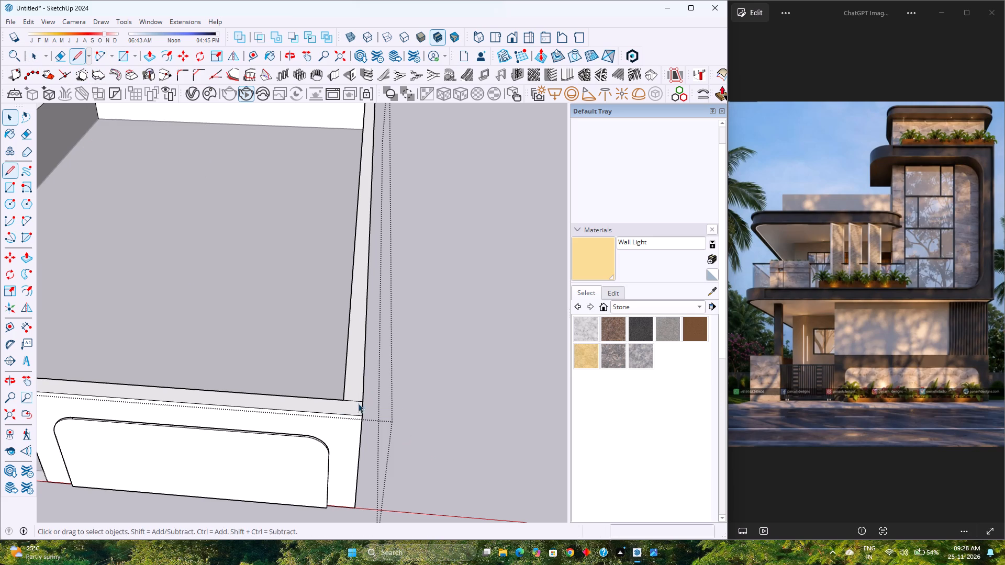
pyautogui.press('space')
# Copy the top face of the front wall beside the gate opening 16' outward along the red axis, clear of the compound.
pyautogui.click(348, 405)
pyautogui.press('m')
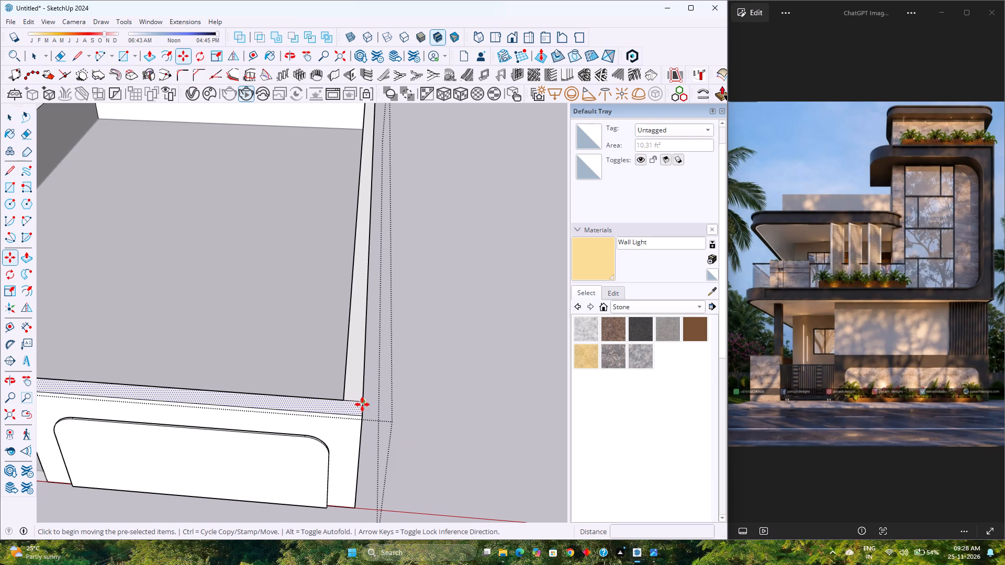
pyautogui.click(364, 402)
pyautogui.scroll(-4, 430, 401)
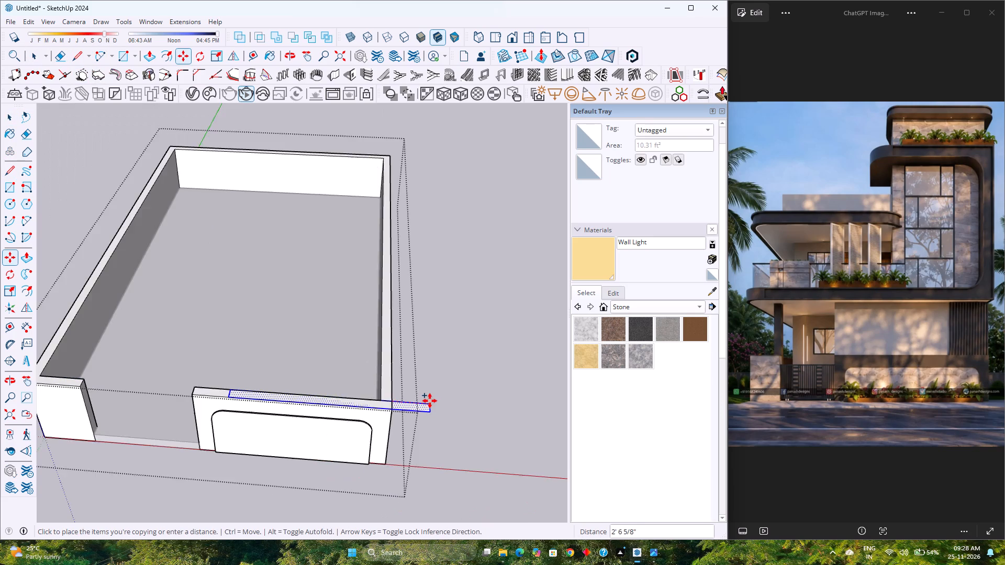
pyautogui.scroll(-8, 430, 401)
pyautogui.keyDown('shift'); pyautogui.moveTo(472, 395); pyautogui.dragTo(353, 410, button='middle'); pyautogui.keyUp('shift')
pyautogui.keyDown('shift'); pyautogui.middleClick(353, 410); pyautogui.keyUp('shift')
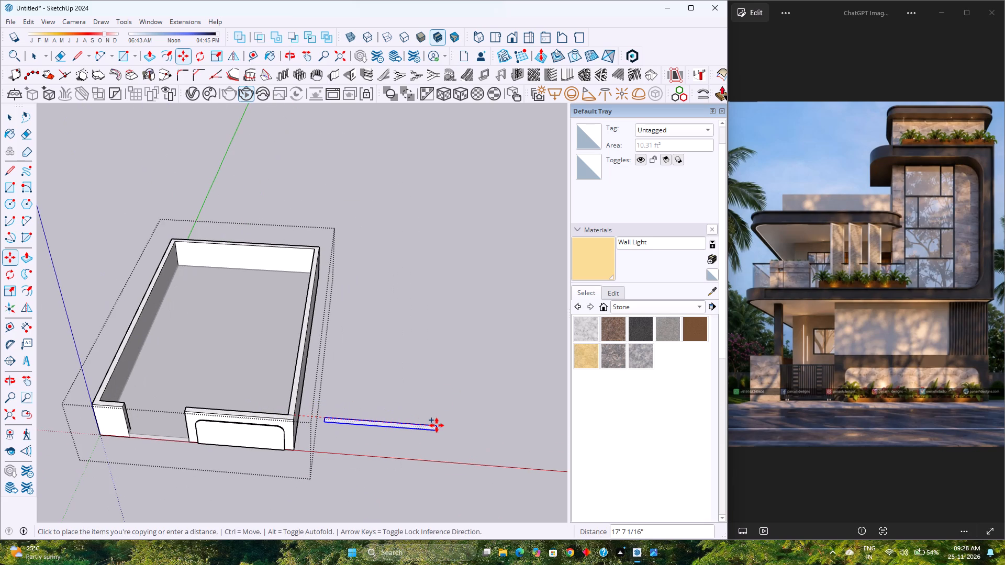
pyautogui.write("16'")
pyautogui.press('Return')
# Make the copied top-face strip into its own group.
pyautogui.scroll(3, 306, 346)
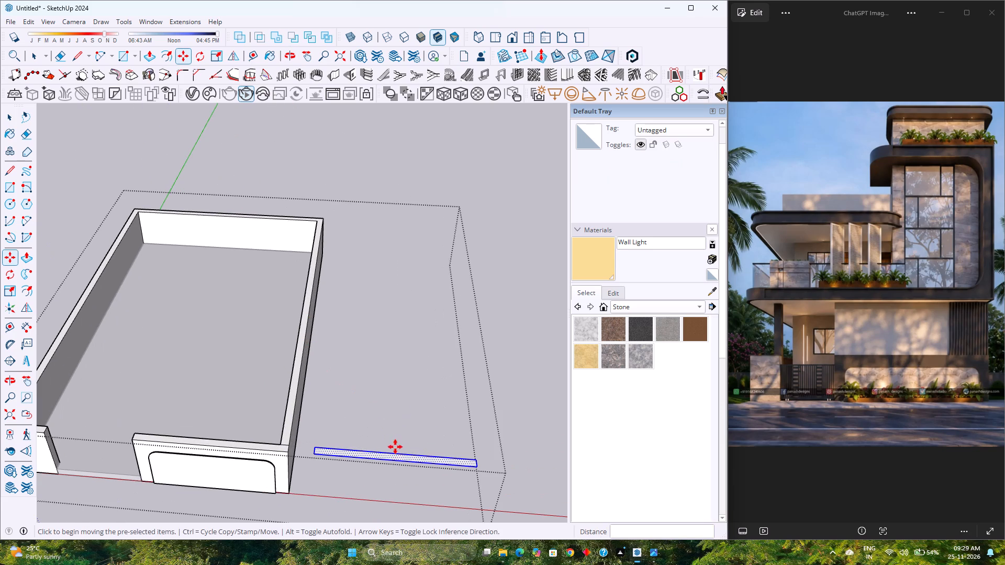
pyautogui.rightClick(379, 455)
pyautogui.click(418, 248)
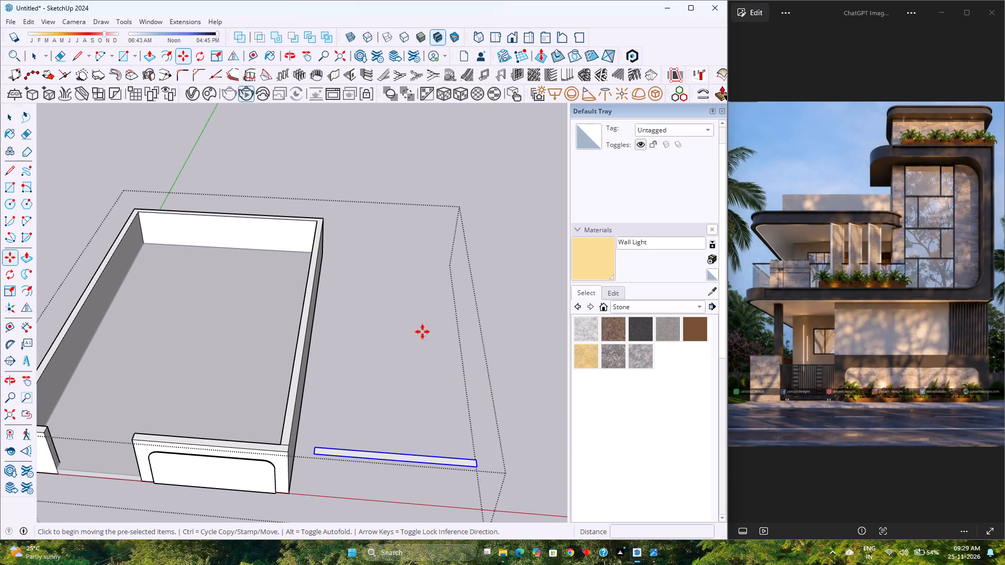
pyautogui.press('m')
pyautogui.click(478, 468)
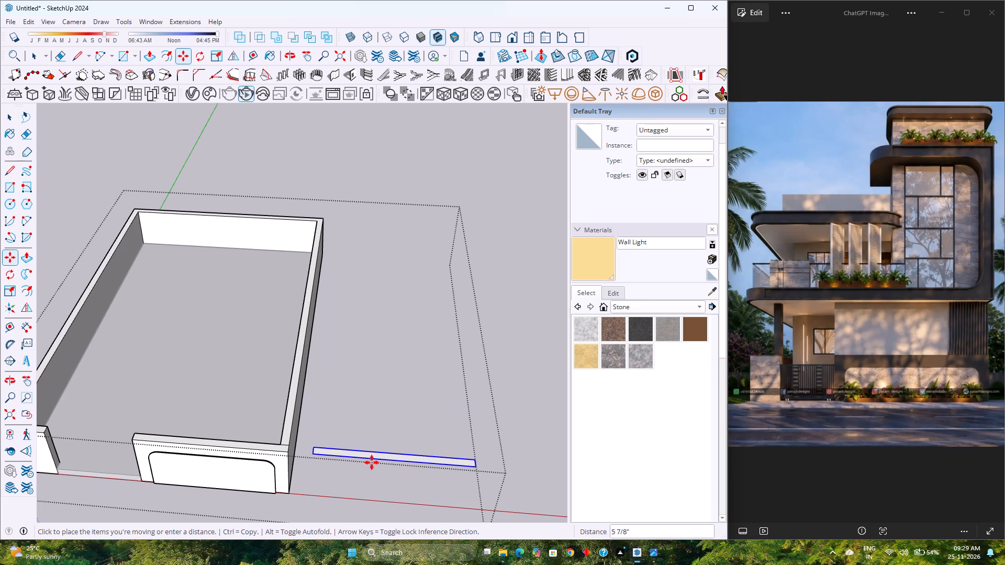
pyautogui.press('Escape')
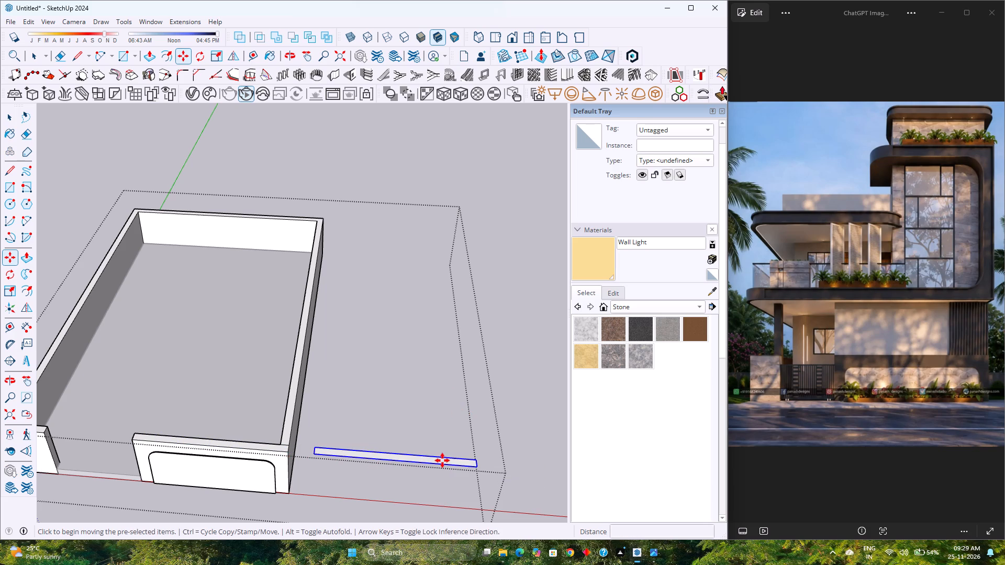
# Erase the short dividing edge across the compound wall's top at the front corner.
pyautogui.press('e')
pyautogui.scroll(3, 282, 442)
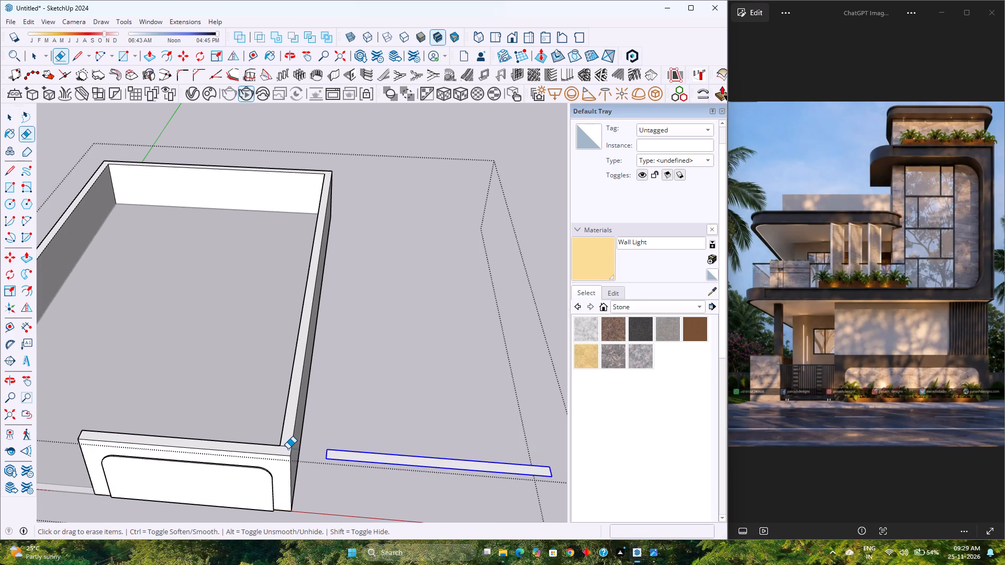
pyautogui.click(284, 445)
# Move the grouped strip 16' back onto the top of the front wall, snapping its outer corner to the wall's outer corner.
pyautogui.press('m')
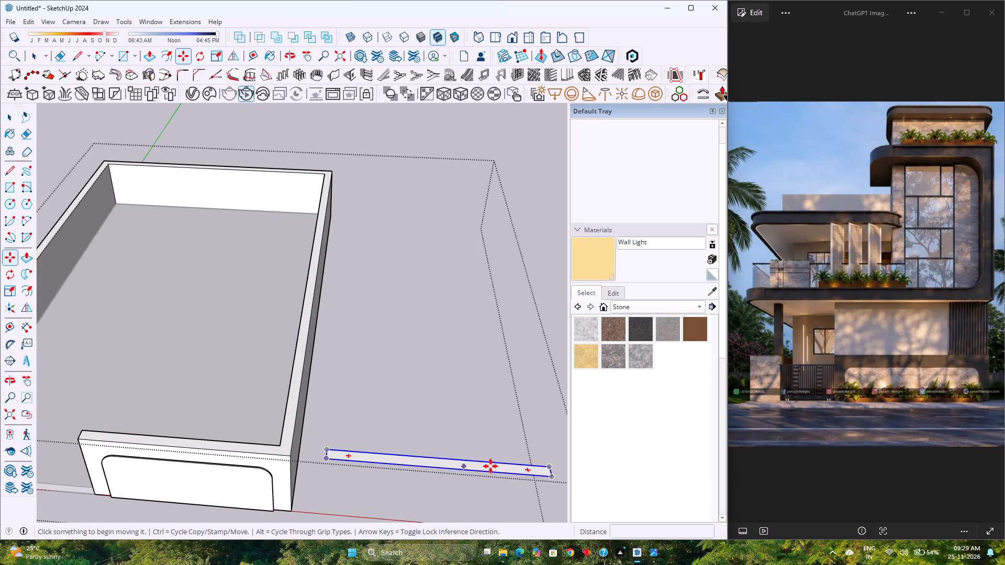
pyautogui.click(554, 477)
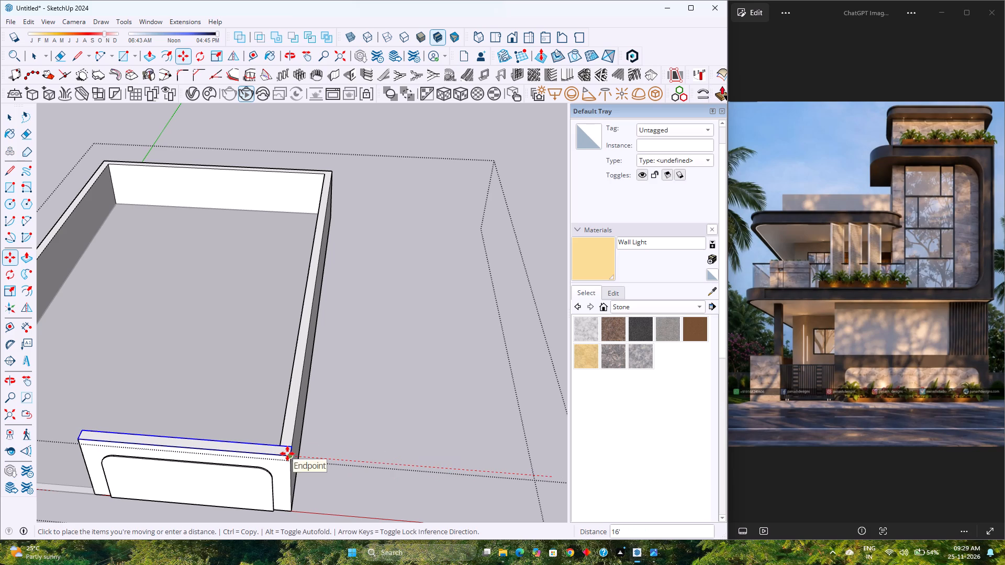
pyautogui.click(287, 454)
# Extrude the face inside the strip group upward 5' above the front compound wall, and close the group.
pyautogui.press('space')
pyautogui.doubleClick(271, 450)
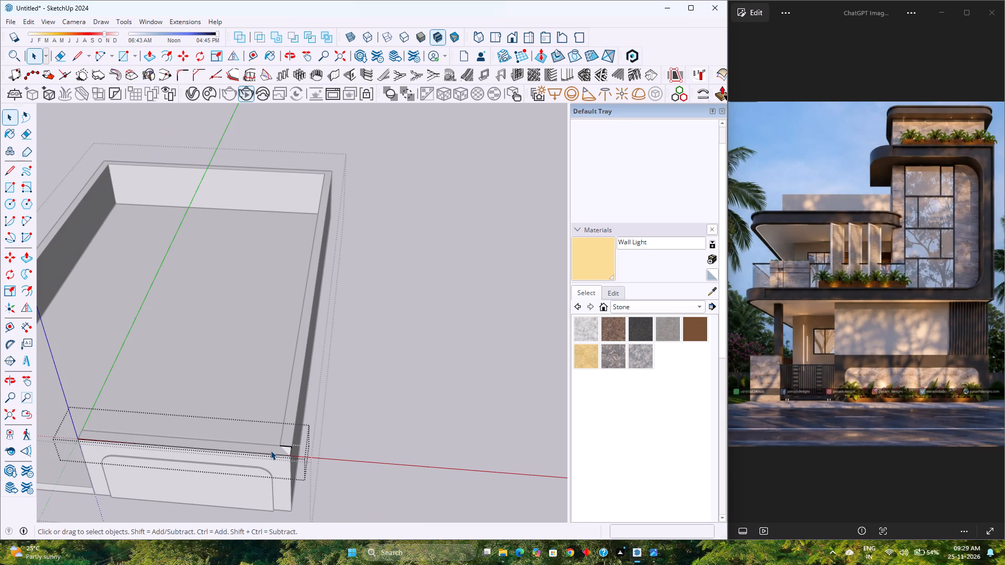
pyautogui.press('p')
pyautogui.click(272, 449)
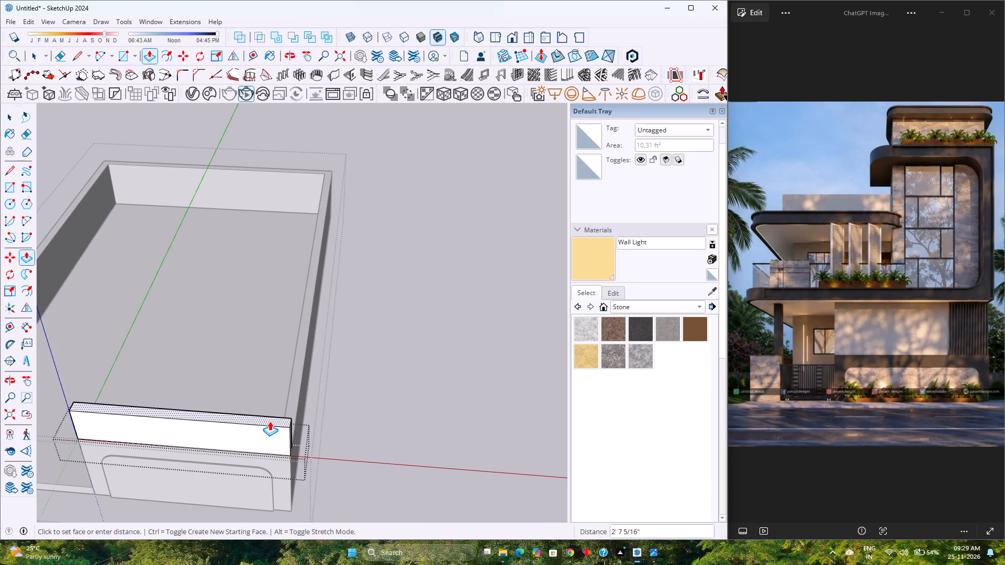
pyautogui.press('1')
pyautogui.press('0')
pyautogui.press('BackSpace')
pyautogui.press('BackSpace')
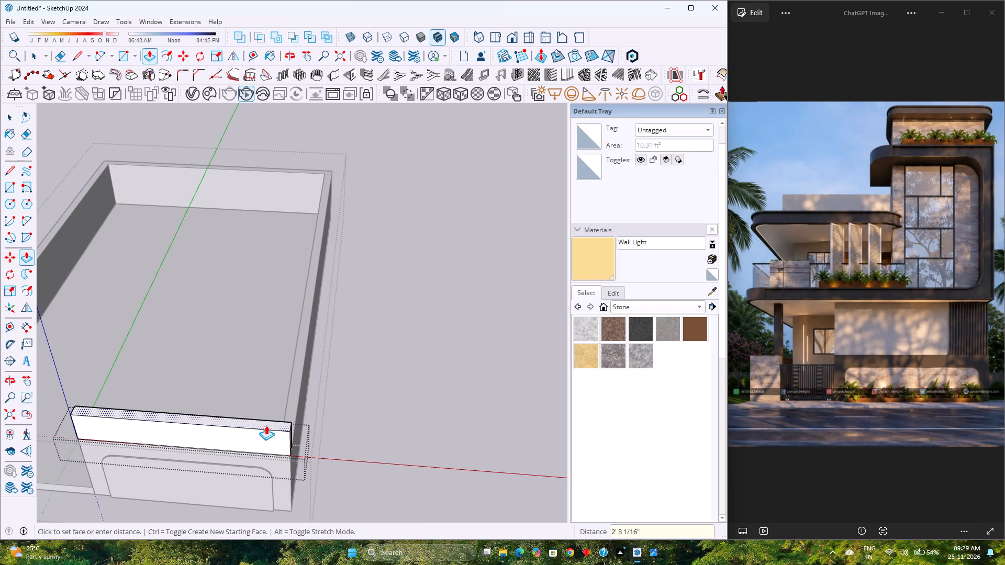
pyautogui.press('5')
pyautogui.press("'")
pyautogui.press('Return')
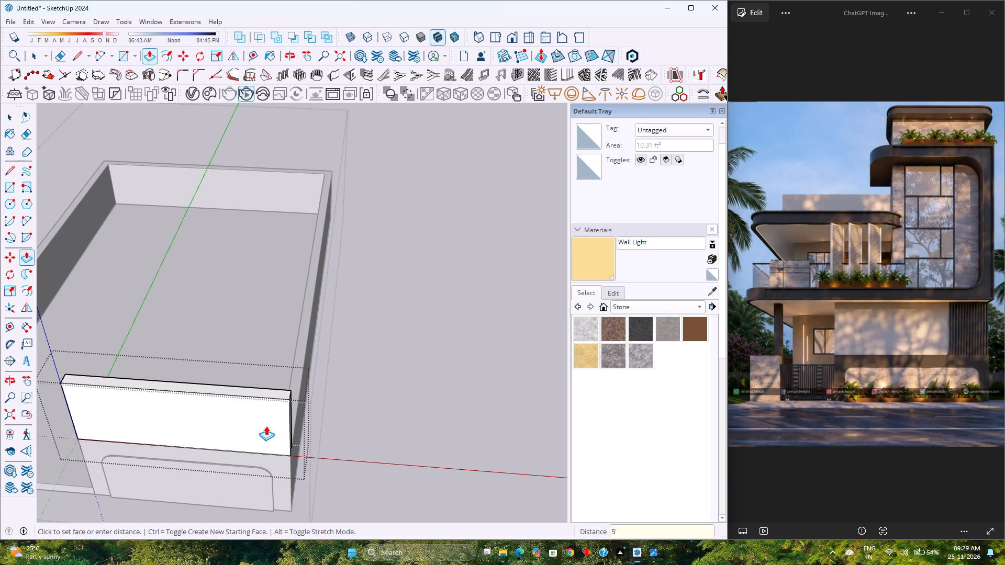
pyautogui.press('space')
pyautogui.click(398, 414)
# Examine the raised block above the front wall from the front, from underneath, from the side and from a raised corner view.
pyautogui.scroll(-4, 399, 411)
pyautogui.moveTo(311, 435); pyautogui.dragTo(380, 273, button='middle')
pyautogui.scroll(4, 364, 275)
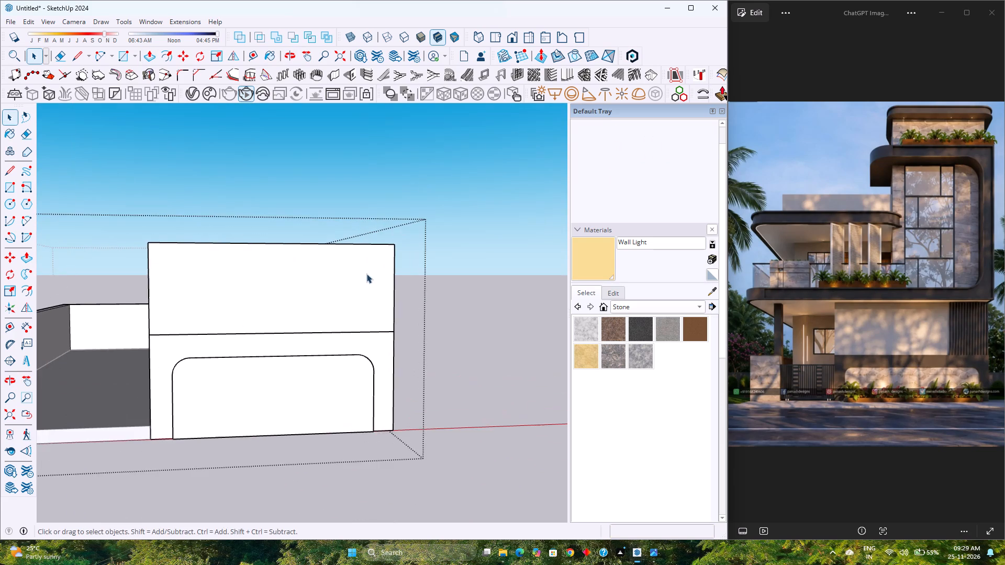
pyautogui.moveTo(342, 290); pyautogui.dragTo(354, 313, button='middle')
pyautogui.middleClick(354, 313)
pyautogui.middleClick(354, 313)
pyautogui.scroll(-3, 353, 313)
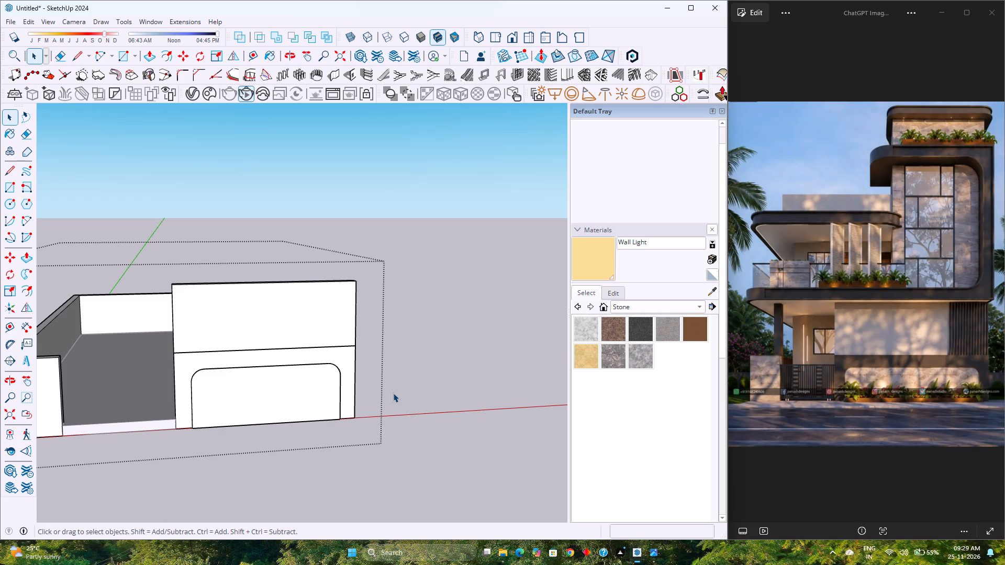
pyautogui.scroll(-6, 420, 360)
pyautogui.scroll(2, 422, 361)
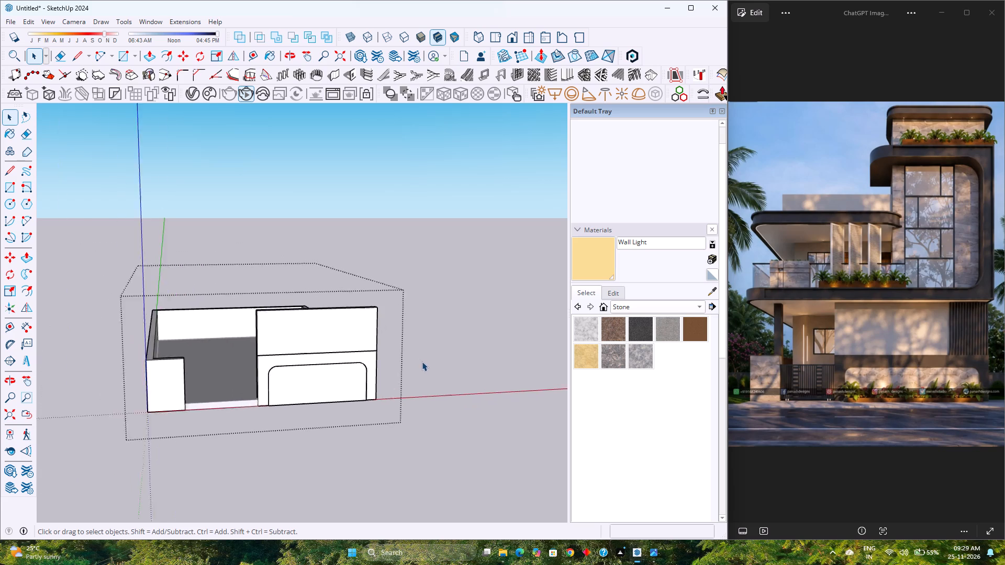
pyautogui.scroll(3, 422, 361)
pyautogui.scroll(-5, 422, 361)
pyautogui.scroll(5, 422, 363)
pyautogui.moveTo(338, 399); pyautogui.dragTo(319, 164, button='middle')
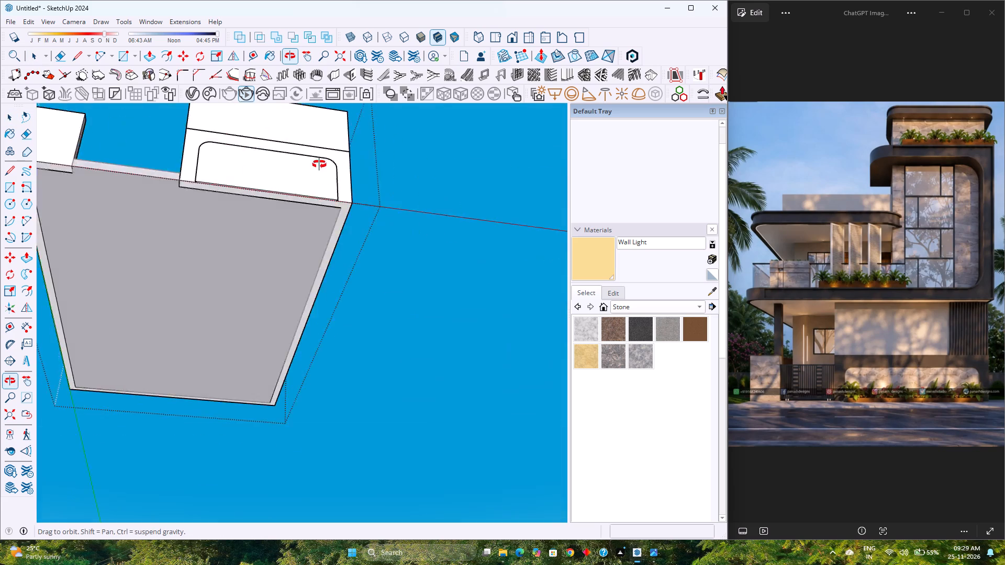
pyautogui.moveTo(319, 164); pyautogui.dragTo(309, 141, button='middle')
pyautogui.moveTo(309, 141); pyautogui.dragTo(438, 209, button='middle')
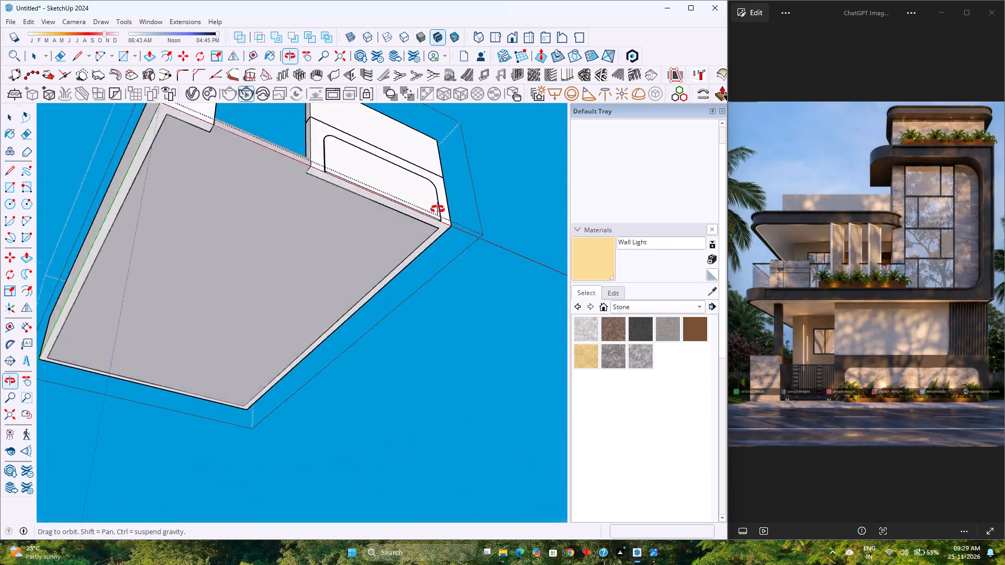
pyautogui.moveTo(438, 209); pyautogui.dragTo(454, 275, button='middle')
pyautogui.moveTo(449, 280); pyautogui.dragTo(398, 316, button='middle')
pyautogui.scroll(-4, 384, 308)
pyautogui.moveTo(426, 284); pyautogui.dragTo(61, 409, button='middle')
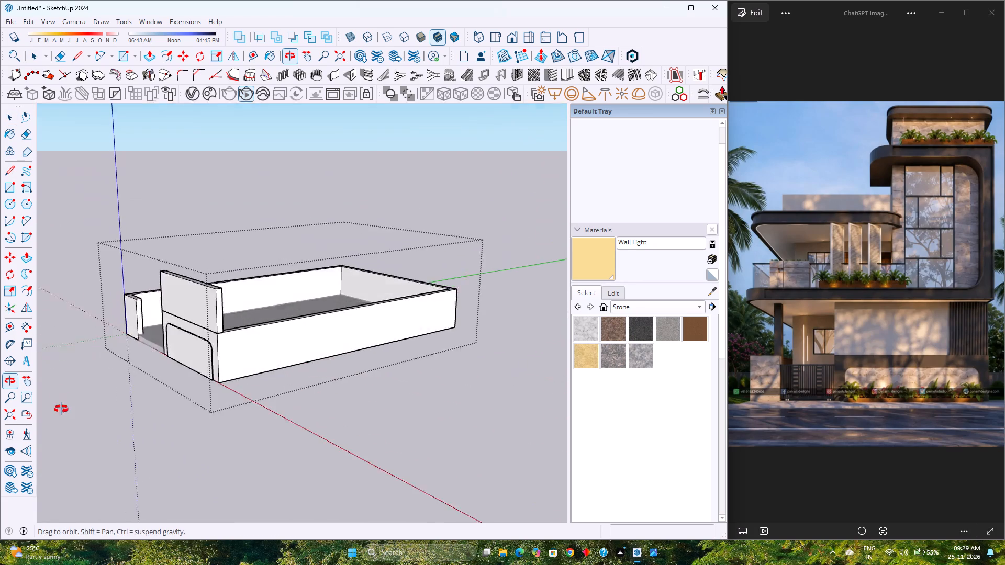
pyautogui.moveTo(61, 409); pyautogui.dragTo(217, 435, button='middle')
pyautogui.moveTo(217, 435); pyautogui.dragTo(425, 414, button='middle')
pyautogui.middleClick(425, 414)
pyautogui.scroll(-1, 309, 404)
pyautogui.moveTo(306, 402); pyautogui.dragTo(147, 403, button='middle')
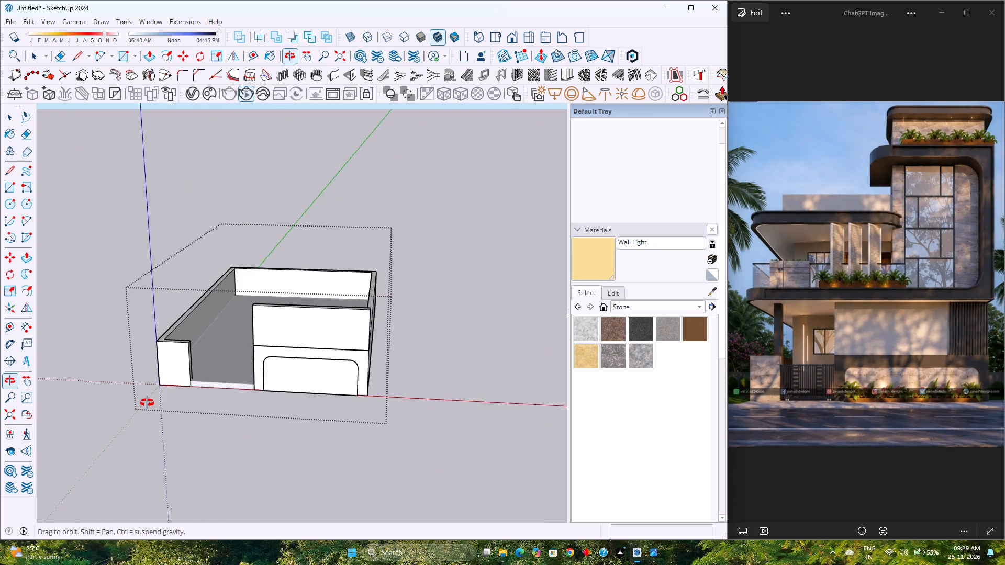
pyautogui.moveTo(147, 403); pyautogui.dragTo(147, 403, button='middle')
pyautogui.middleClick(147, 403)
pyautogui.scroll(4, 468, 355)
pyautogui.moveTo(301, 350); pyautogui.dragTo(377, 290, button='middle')
pyautogui.middleClick(377, 290)
pyautogui.scroll(6, 339, 311)
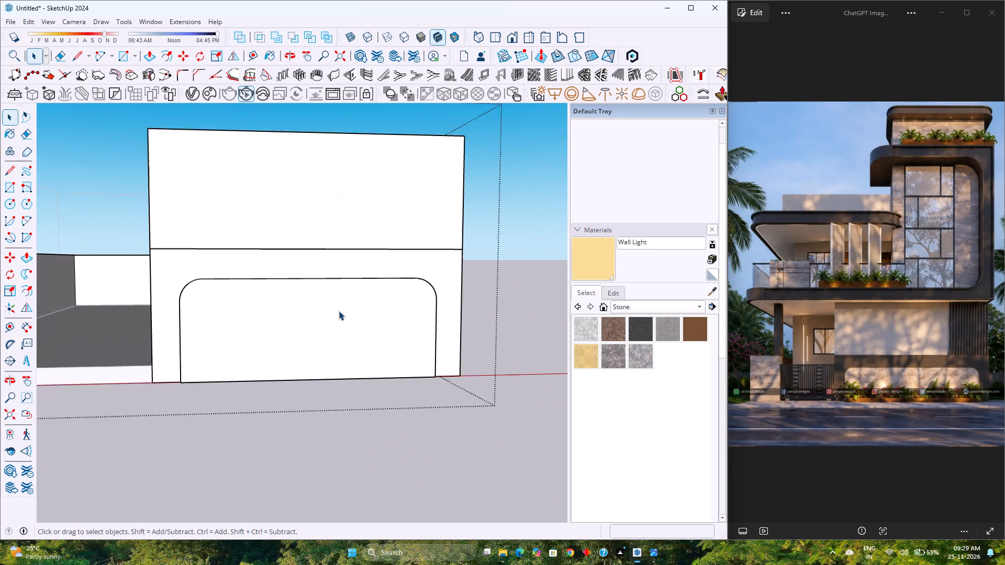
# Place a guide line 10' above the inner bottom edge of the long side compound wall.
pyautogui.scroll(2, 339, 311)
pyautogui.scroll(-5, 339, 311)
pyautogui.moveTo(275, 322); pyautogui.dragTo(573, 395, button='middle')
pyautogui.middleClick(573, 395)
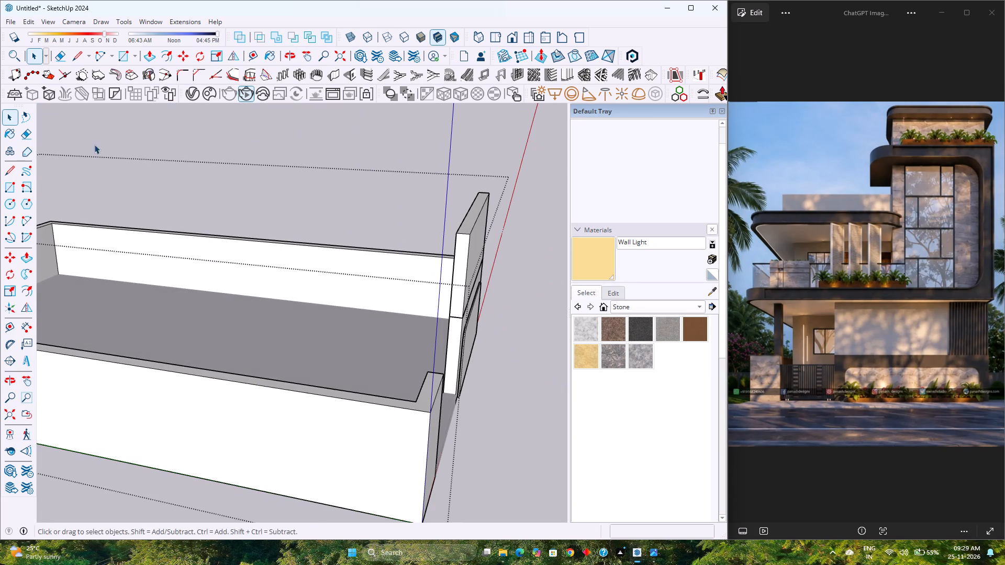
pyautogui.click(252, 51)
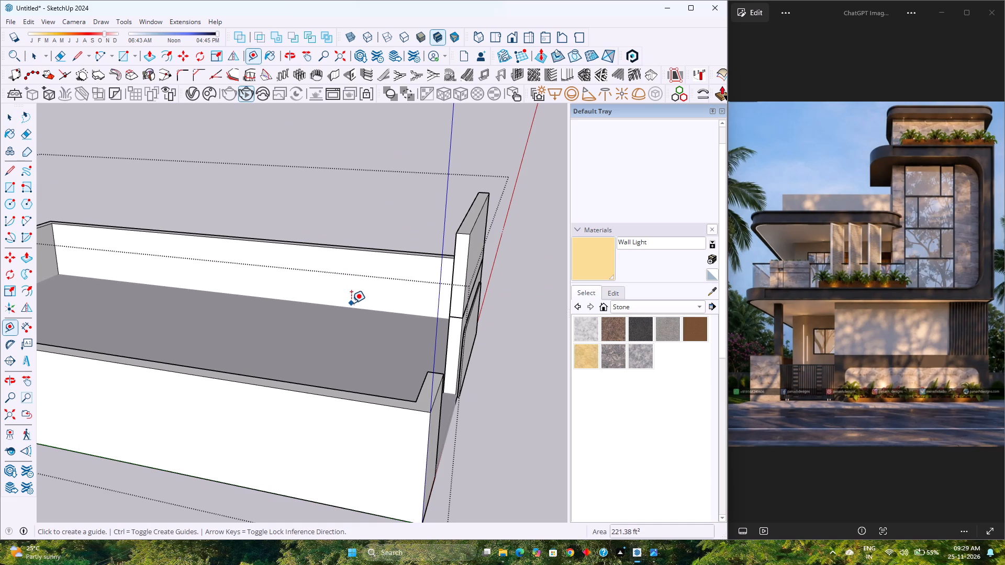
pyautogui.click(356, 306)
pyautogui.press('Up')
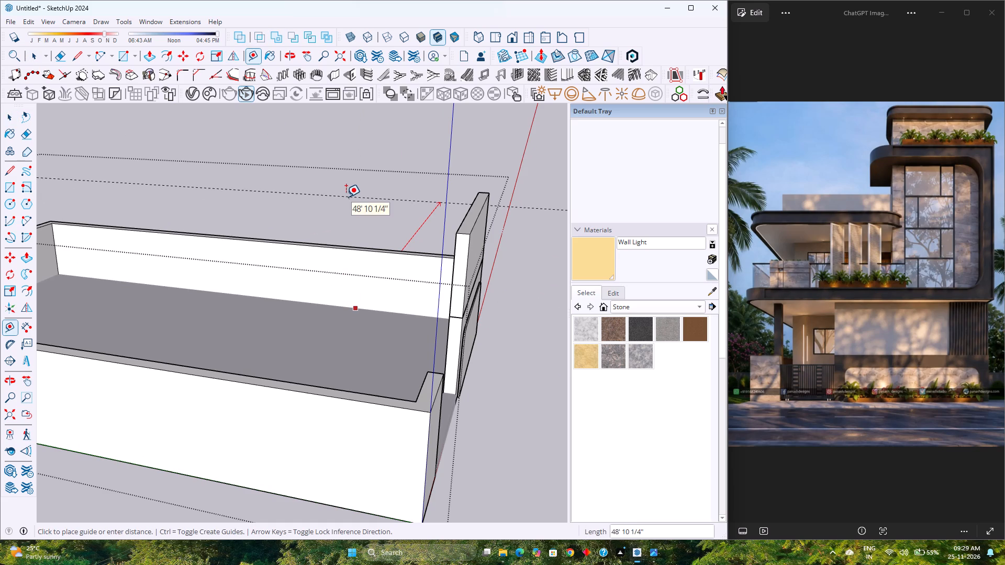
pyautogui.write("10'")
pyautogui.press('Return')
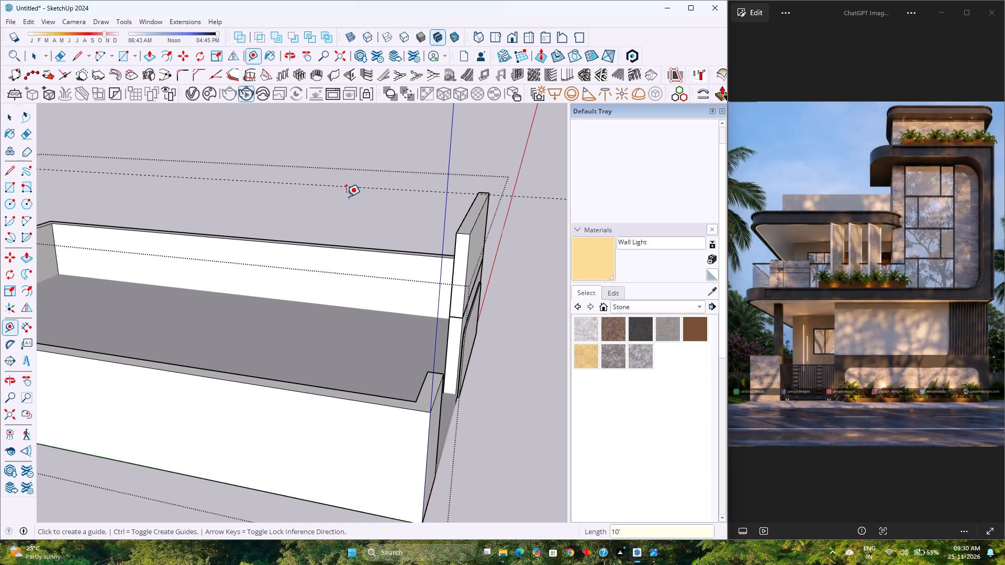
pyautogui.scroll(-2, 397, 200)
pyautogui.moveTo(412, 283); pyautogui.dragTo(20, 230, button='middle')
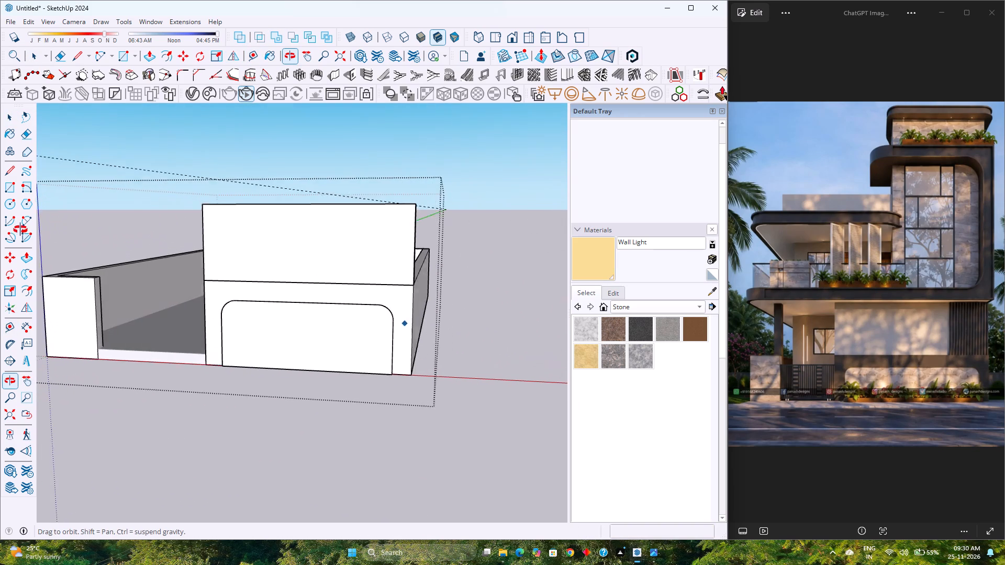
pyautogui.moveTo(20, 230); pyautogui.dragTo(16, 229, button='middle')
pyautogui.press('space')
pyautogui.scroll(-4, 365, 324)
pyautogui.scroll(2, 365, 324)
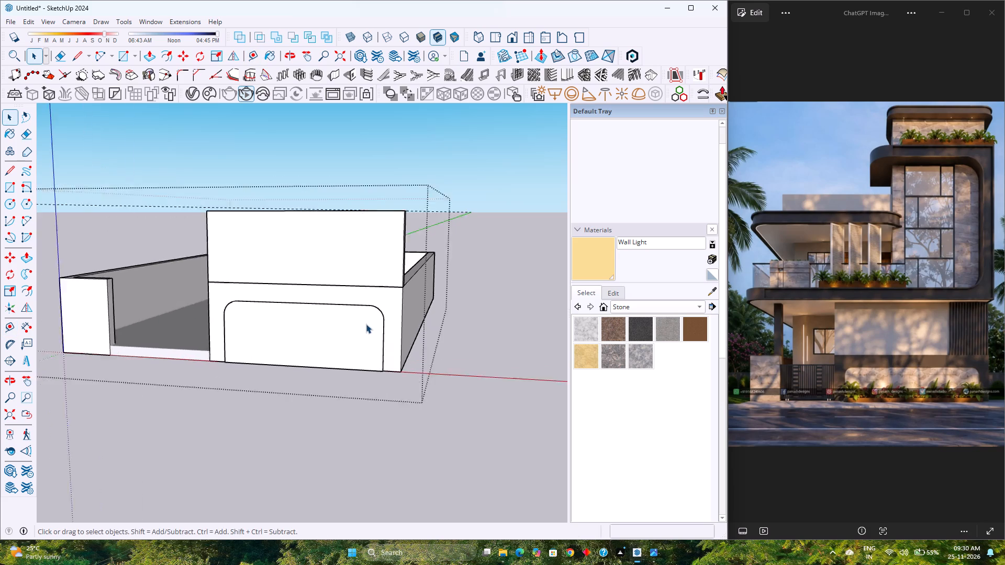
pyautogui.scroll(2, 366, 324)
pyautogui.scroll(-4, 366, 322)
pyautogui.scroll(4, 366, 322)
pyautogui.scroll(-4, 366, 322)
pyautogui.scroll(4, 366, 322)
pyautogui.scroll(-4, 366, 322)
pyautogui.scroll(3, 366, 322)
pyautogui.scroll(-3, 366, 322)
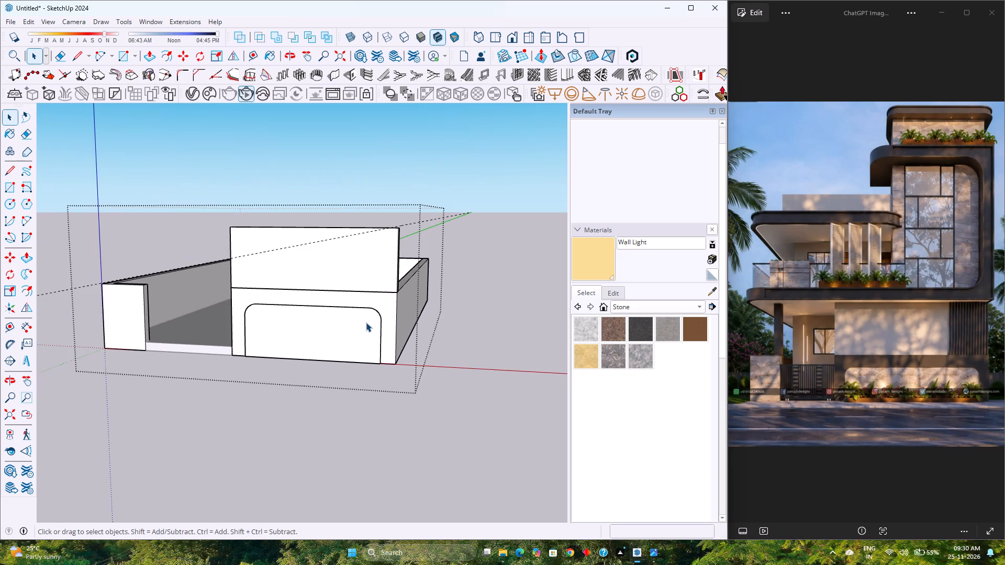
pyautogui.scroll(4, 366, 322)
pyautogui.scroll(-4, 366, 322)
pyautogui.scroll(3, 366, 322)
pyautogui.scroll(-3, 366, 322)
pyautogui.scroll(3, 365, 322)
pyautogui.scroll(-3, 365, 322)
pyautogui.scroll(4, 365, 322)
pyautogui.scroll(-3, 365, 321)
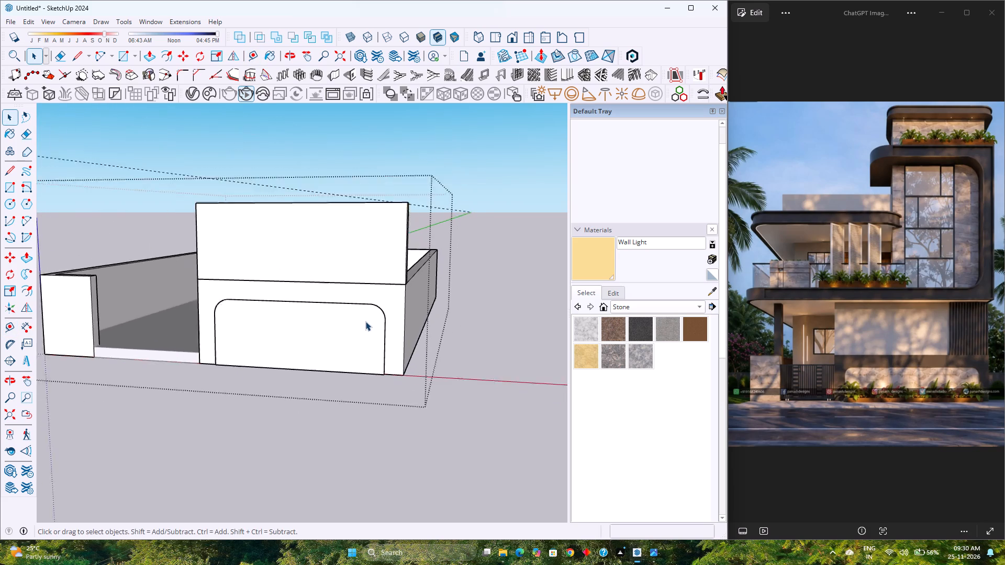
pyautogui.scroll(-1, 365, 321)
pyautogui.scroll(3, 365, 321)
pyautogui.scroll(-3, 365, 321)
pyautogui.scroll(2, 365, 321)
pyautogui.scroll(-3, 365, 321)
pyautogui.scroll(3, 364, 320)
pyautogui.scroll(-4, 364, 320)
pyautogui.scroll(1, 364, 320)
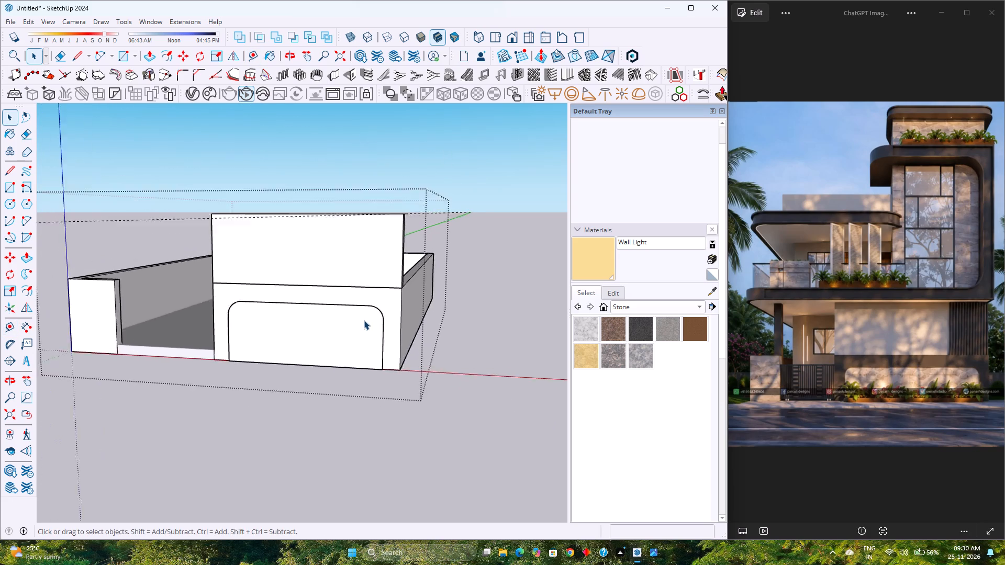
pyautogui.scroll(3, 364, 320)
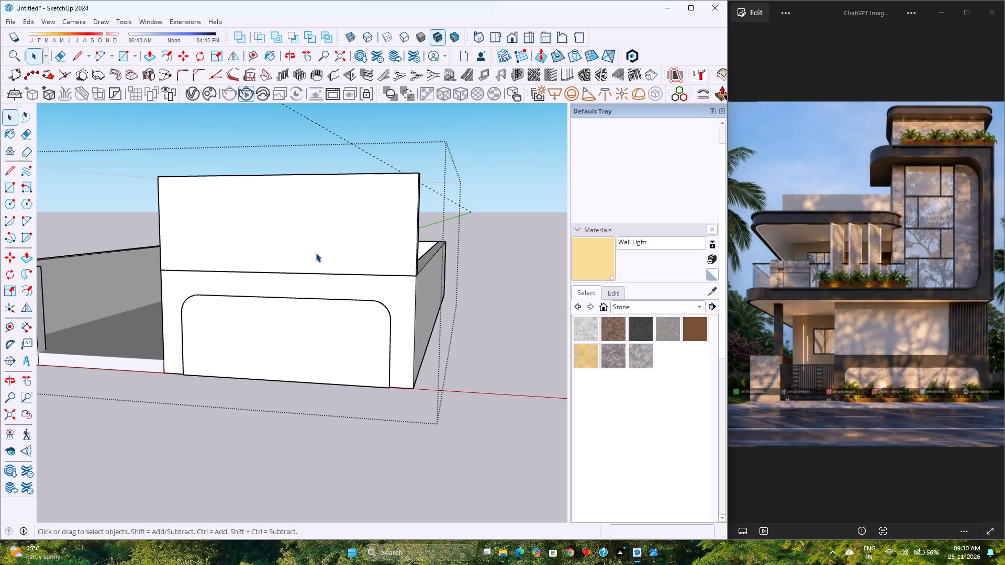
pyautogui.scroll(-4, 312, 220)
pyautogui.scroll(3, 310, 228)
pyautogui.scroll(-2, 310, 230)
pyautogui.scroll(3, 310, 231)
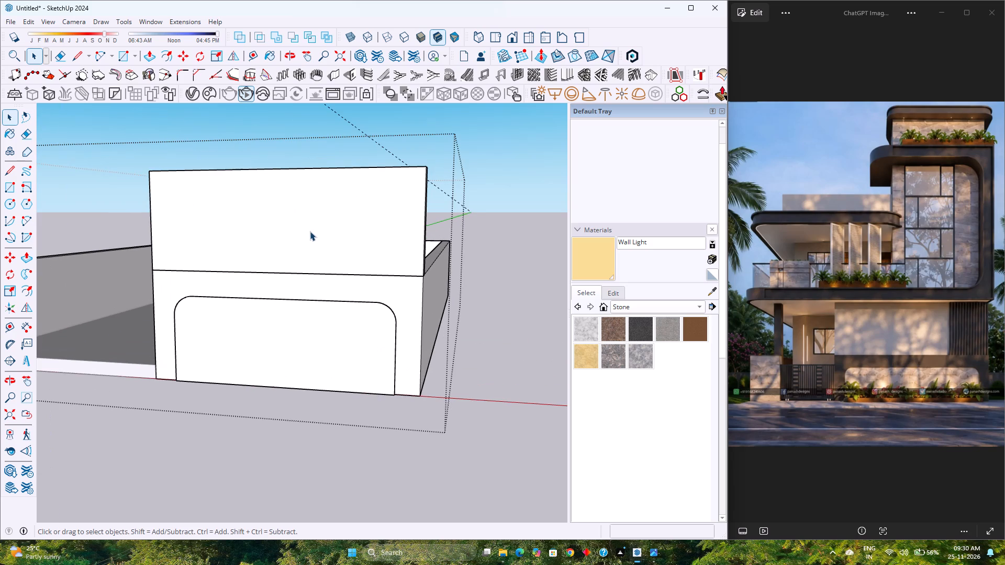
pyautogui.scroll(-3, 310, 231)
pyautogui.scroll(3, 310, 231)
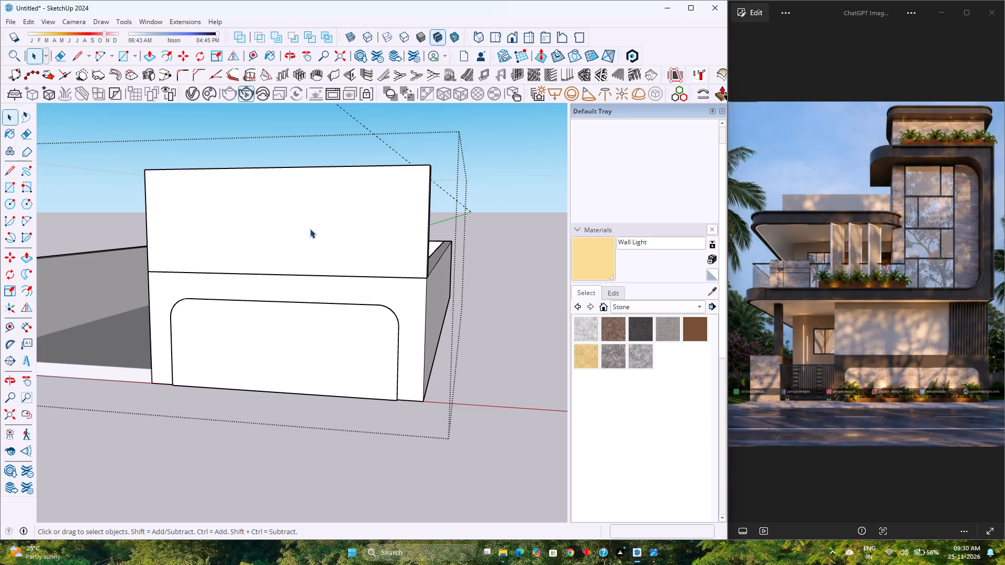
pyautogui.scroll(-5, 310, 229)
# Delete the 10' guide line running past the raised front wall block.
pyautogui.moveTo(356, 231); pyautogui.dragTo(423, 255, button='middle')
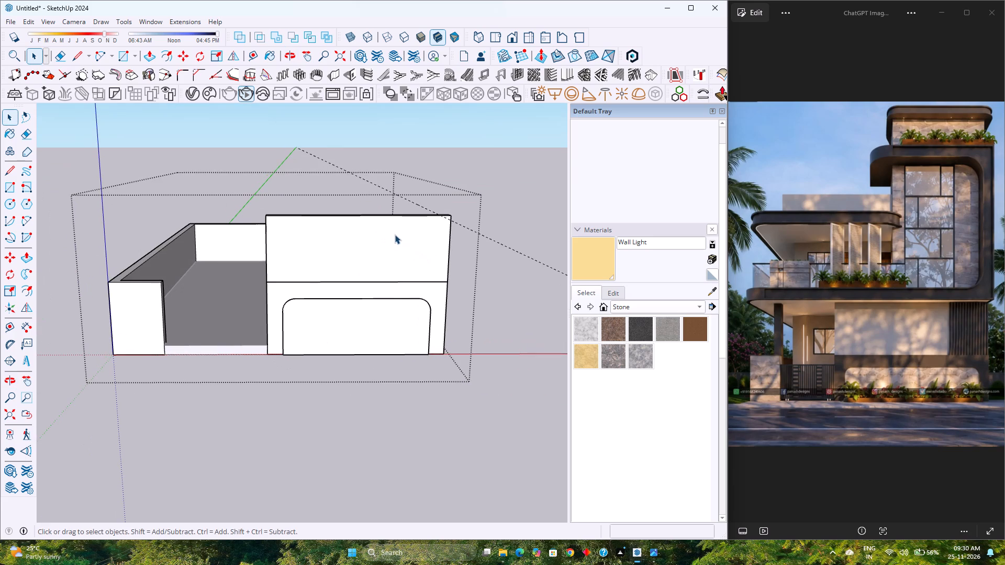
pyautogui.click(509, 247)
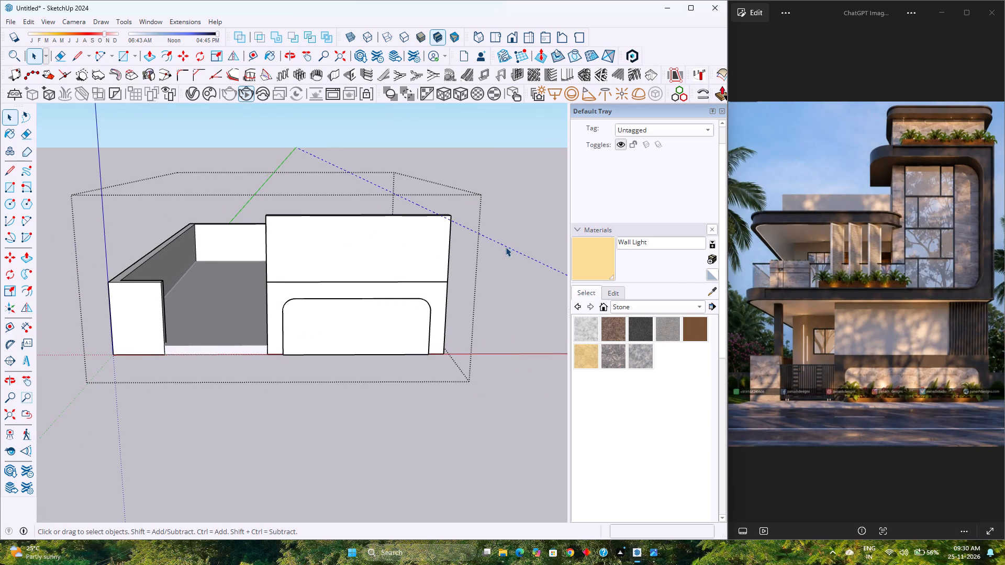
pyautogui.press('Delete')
# Examine the front compound wall from underneath along the base of the rounded panel, selecting the wall's bottom face.
pyautogui.scroll(4, 308, 345)
pyautogui.moveTo(293, 347); pyautogui.dragTo(271, 320, button='middle')
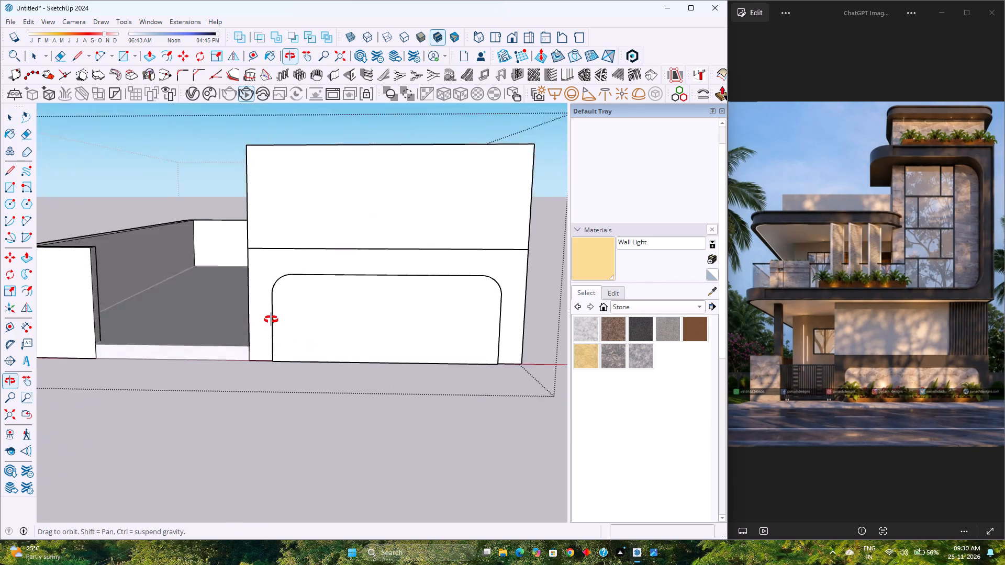
pyautogui.moveTo(271, 320); pyautogui.dragTo(270, 204, button='middle')
pyautogui.middleClick(270, 204)
pyautogui.scroll(4, 266, 377)
pyautogui.moveTo(266, 377); pyautogui.dragTo(510, 329, button='middle')
pyautogui.click(508, 321)
pyautogui.click(287, 323)
pyautogui.click(287, 323)
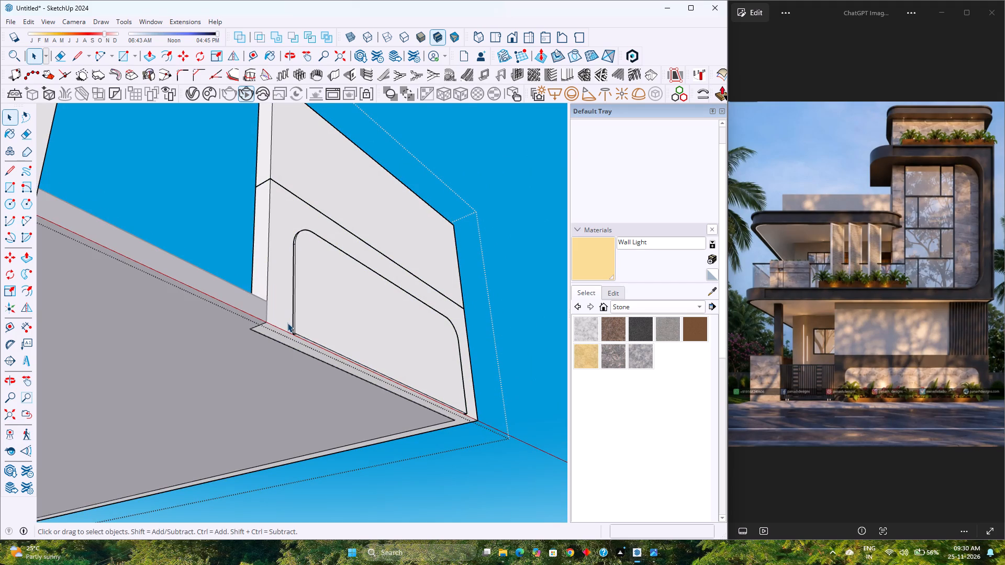
pyautogui.click(287, 323)
pyautogui.scroll(4, 281, 329)
pyautogui.click(278, 343)
pyautogui.scroll(2, 325, 372)
pyautogui.moveTo(324, 370); pyautogui.dragTo(278, 313, button='middle')
pyautogui.middleClick(278, 313)
pyautogui.scroll(-3, 280, 311)
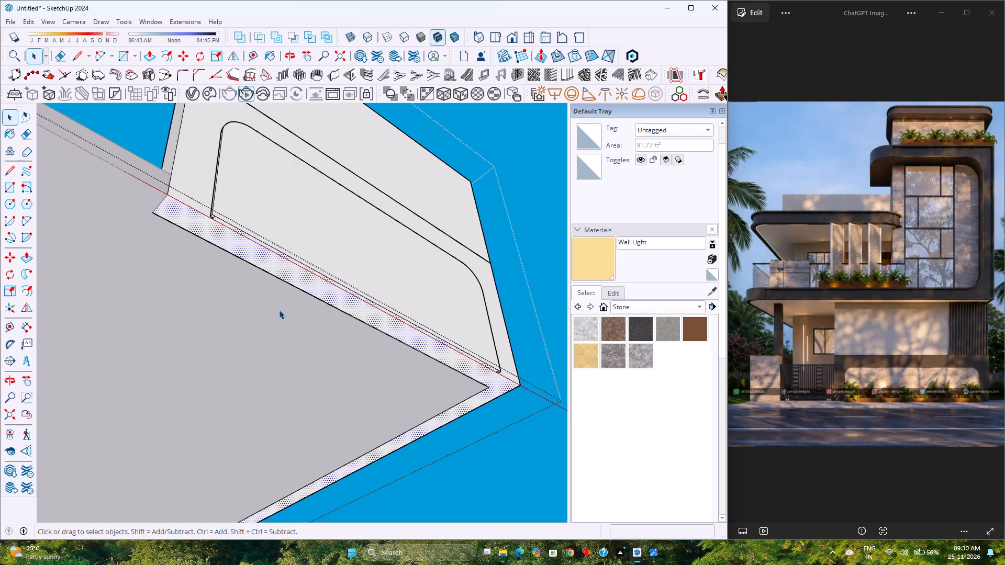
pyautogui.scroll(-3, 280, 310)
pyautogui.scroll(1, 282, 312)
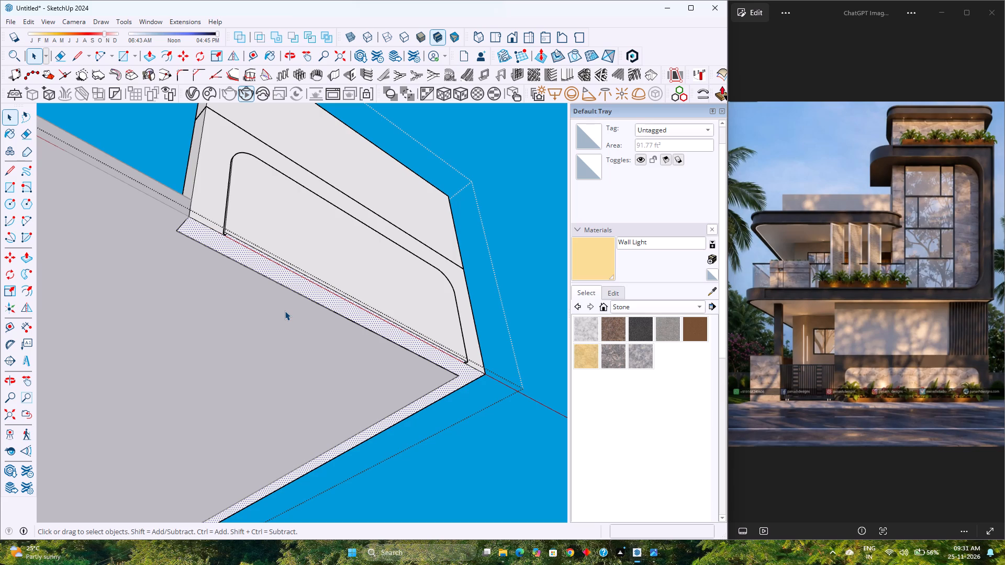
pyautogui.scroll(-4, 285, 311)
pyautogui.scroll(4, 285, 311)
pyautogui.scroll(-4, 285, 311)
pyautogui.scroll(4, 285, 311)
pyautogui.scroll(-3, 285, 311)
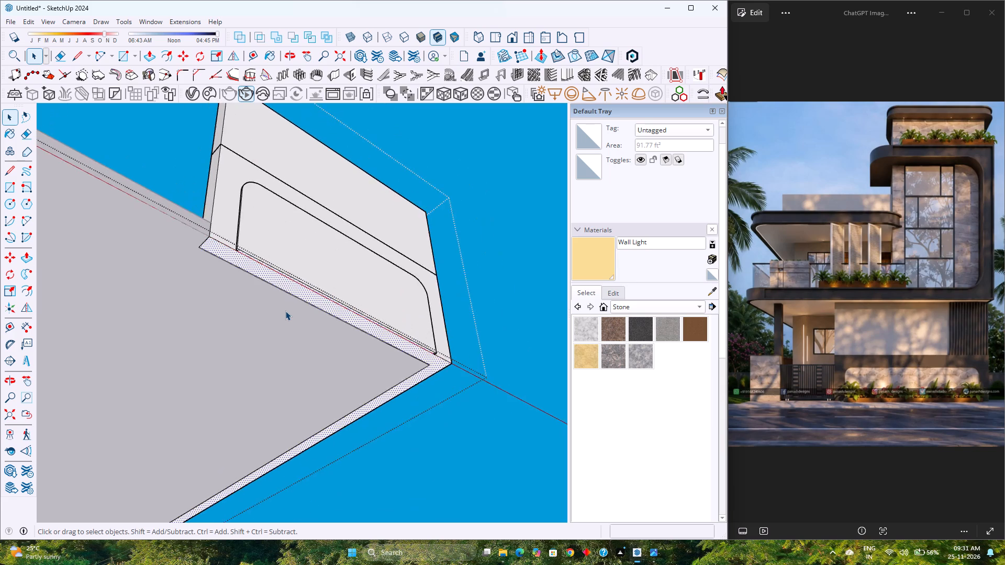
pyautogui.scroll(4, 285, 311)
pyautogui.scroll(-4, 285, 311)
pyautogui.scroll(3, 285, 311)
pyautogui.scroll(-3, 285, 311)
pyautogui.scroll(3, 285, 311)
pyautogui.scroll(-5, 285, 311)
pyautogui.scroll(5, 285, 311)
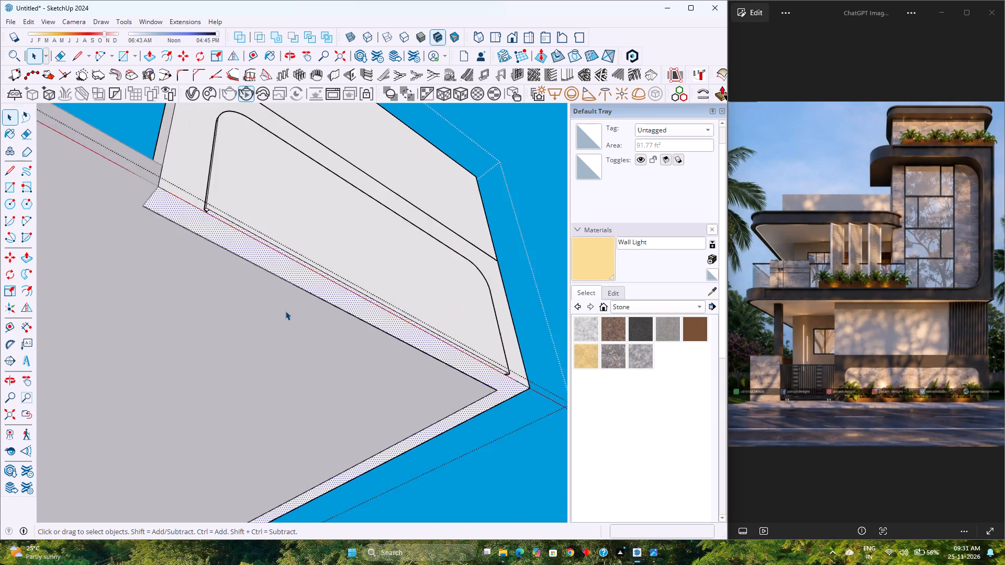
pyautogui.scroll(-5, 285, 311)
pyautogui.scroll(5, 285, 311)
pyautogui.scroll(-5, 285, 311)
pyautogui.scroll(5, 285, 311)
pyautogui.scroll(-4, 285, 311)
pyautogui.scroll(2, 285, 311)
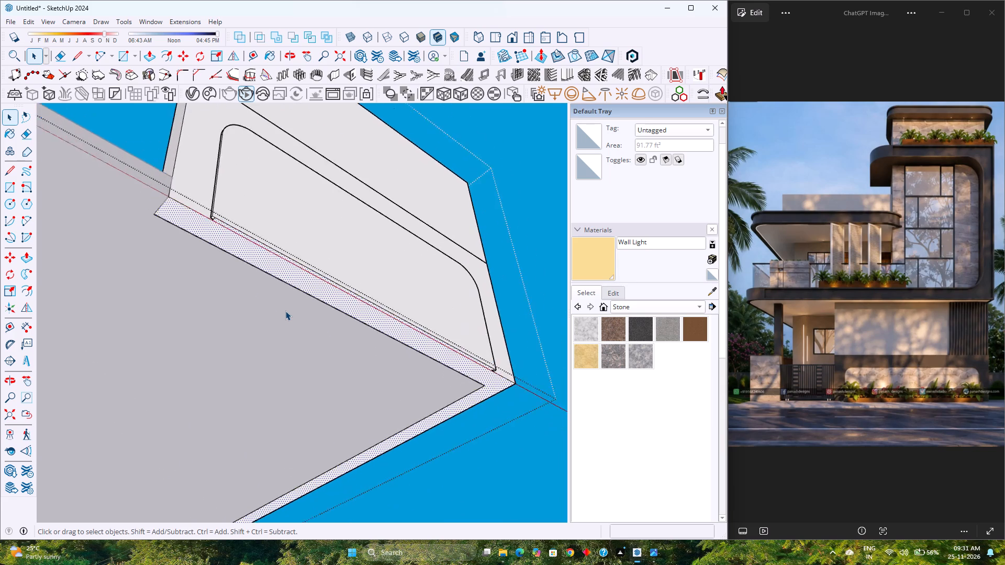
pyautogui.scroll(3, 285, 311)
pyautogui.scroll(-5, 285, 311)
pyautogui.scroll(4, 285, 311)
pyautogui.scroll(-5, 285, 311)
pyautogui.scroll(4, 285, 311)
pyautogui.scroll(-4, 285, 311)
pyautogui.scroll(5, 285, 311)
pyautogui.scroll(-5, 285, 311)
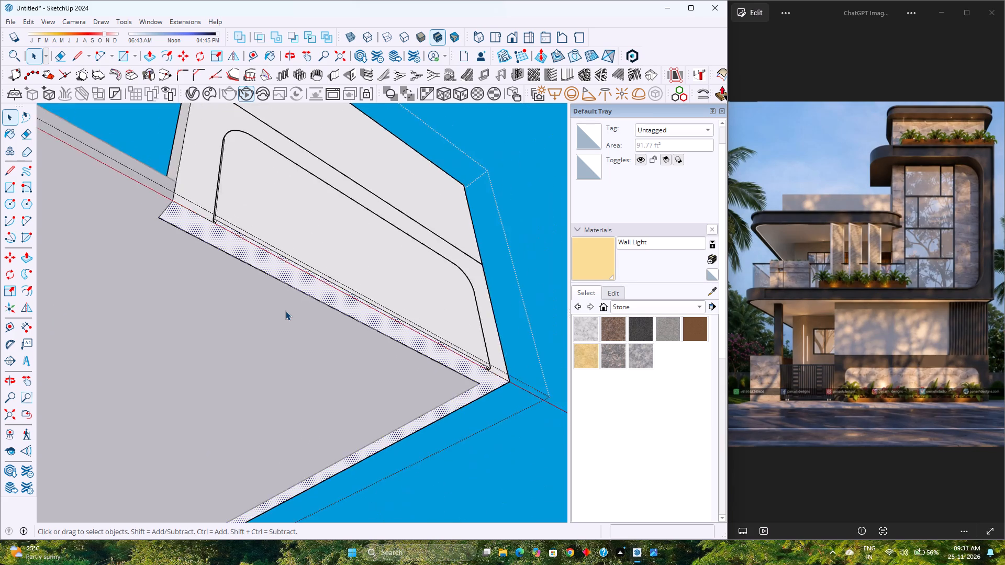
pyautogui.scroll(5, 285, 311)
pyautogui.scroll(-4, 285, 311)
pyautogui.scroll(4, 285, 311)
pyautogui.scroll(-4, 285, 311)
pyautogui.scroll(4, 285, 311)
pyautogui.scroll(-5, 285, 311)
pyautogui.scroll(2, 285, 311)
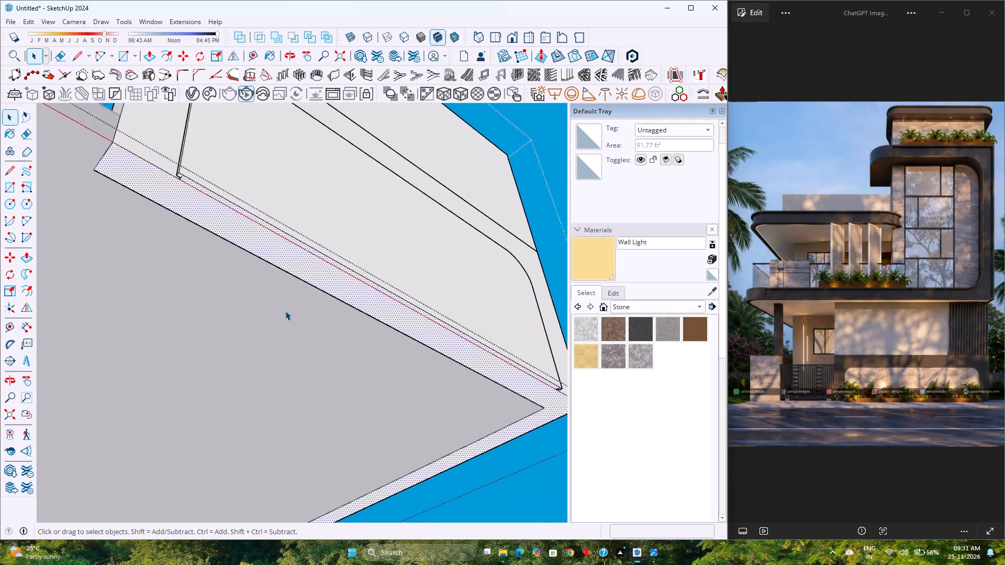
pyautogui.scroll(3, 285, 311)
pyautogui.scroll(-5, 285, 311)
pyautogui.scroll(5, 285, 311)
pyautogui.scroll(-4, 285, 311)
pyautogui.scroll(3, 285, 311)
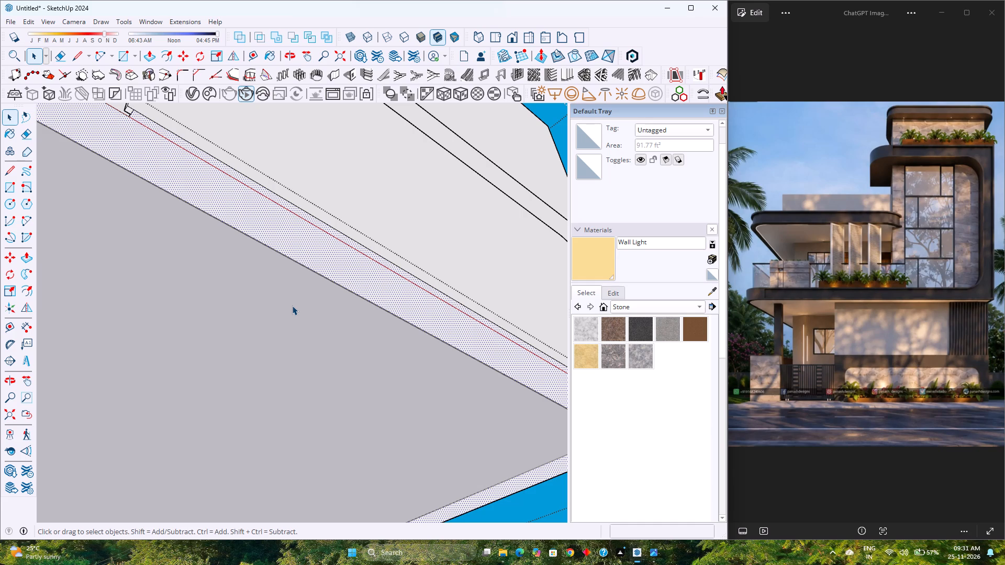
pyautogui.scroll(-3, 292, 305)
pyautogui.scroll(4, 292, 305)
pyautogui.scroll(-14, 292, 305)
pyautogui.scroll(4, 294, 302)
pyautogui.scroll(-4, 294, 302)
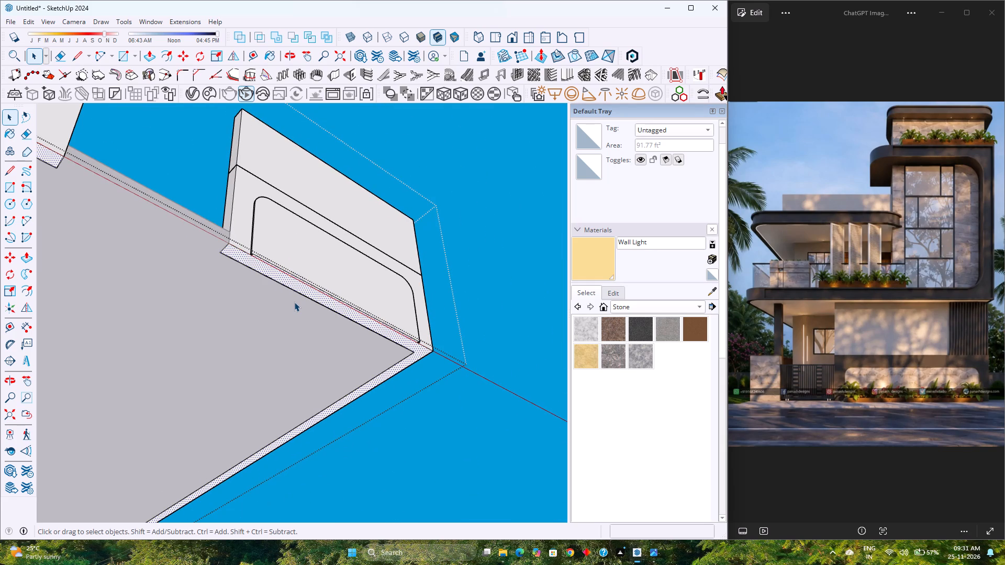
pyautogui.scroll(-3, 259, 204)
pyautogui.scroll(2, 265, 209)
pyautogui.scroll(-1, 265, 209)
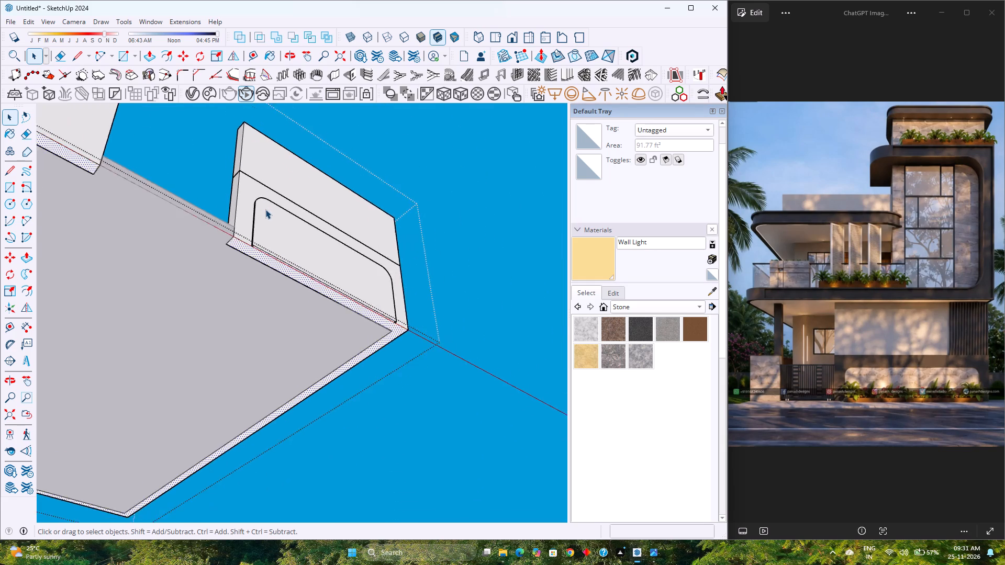
# Erase the short edge dividing the front wall's underside at the end of the rounded panel nearest the gate opening.
pyautogui.scroll(-2, 265, 209)
pyautogui.scroll(7, 265, 209)
pyautogui.moveTo(326, 283); pyautogui.dragTo(316, 239, button='middle')
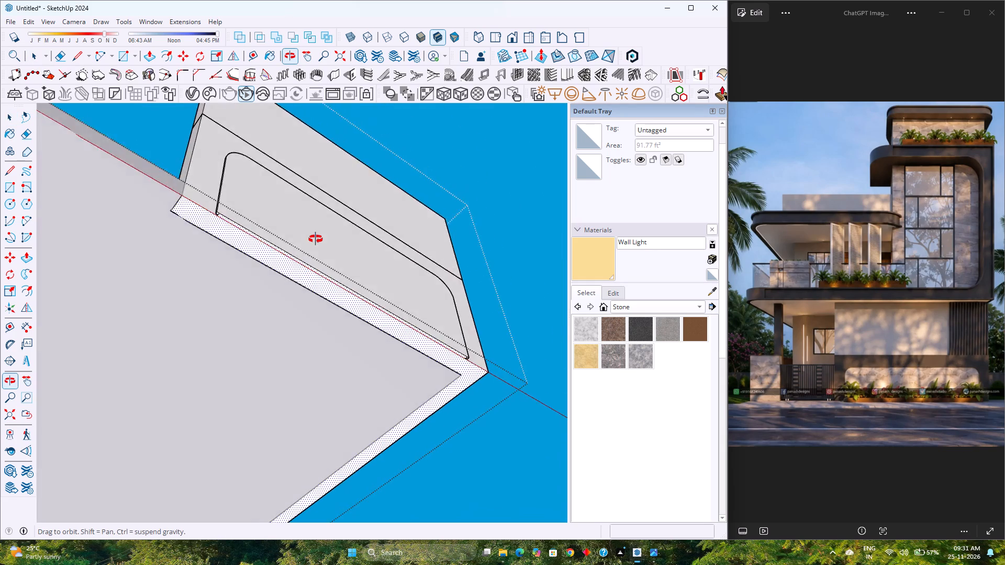
pyautogui.moveTo(316, 239); pyautogui.dragTo(394, 199, button='middle')
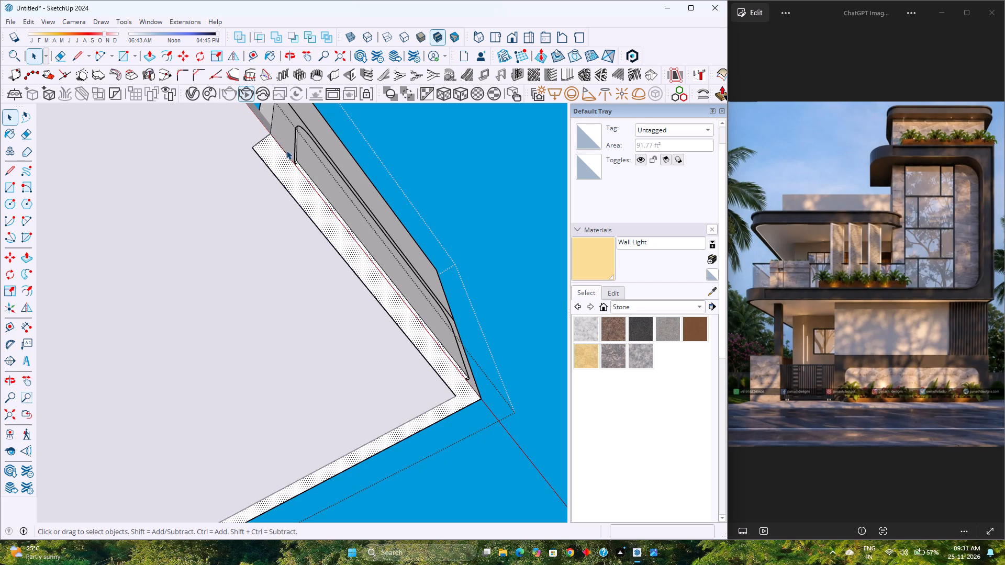
pyautogui.scroll(18, 297, 180)
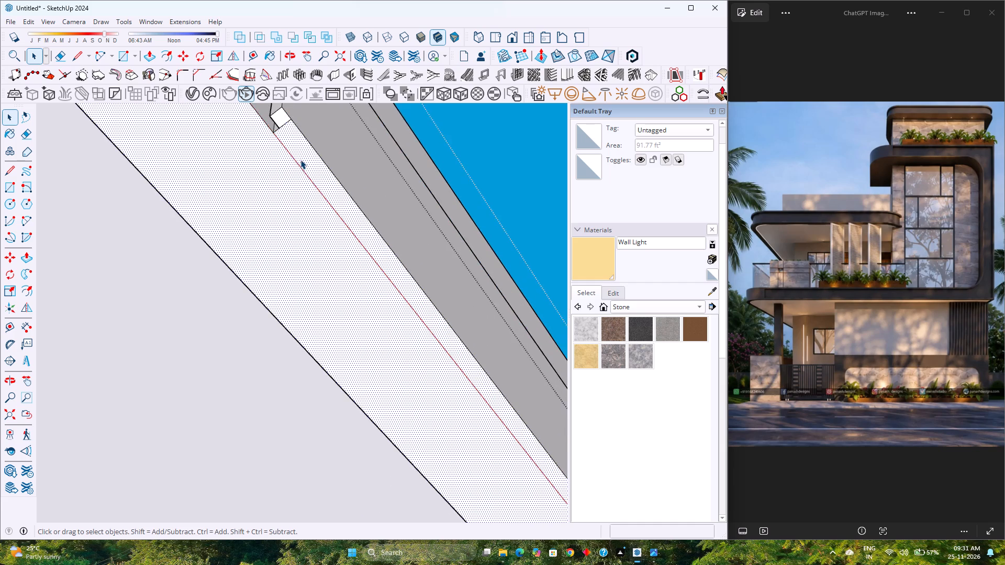
pyautogui.scroll(2, 300, 160)
pyautogui.scroll(-4, 300, 160)
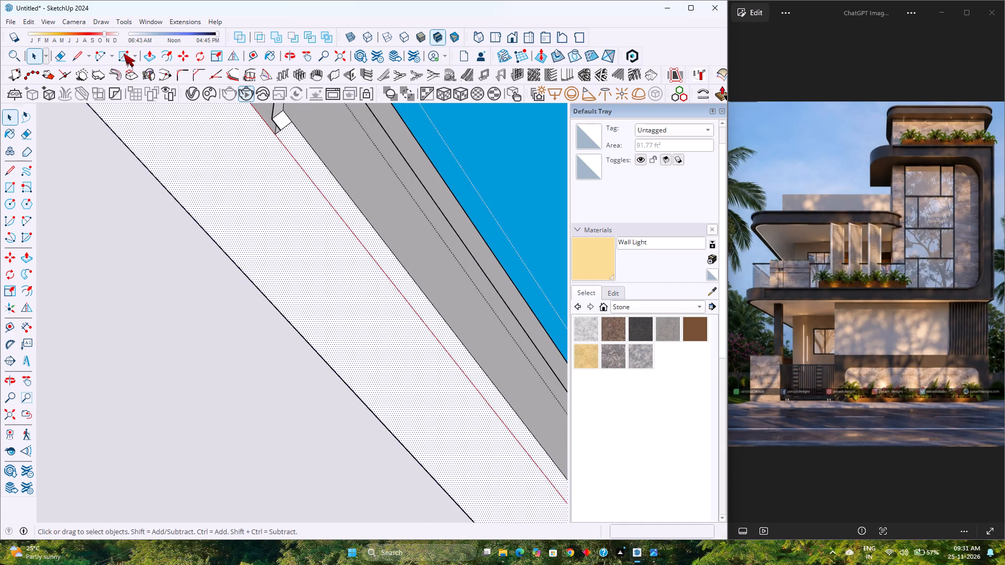
pyautogui.click(25, 134)
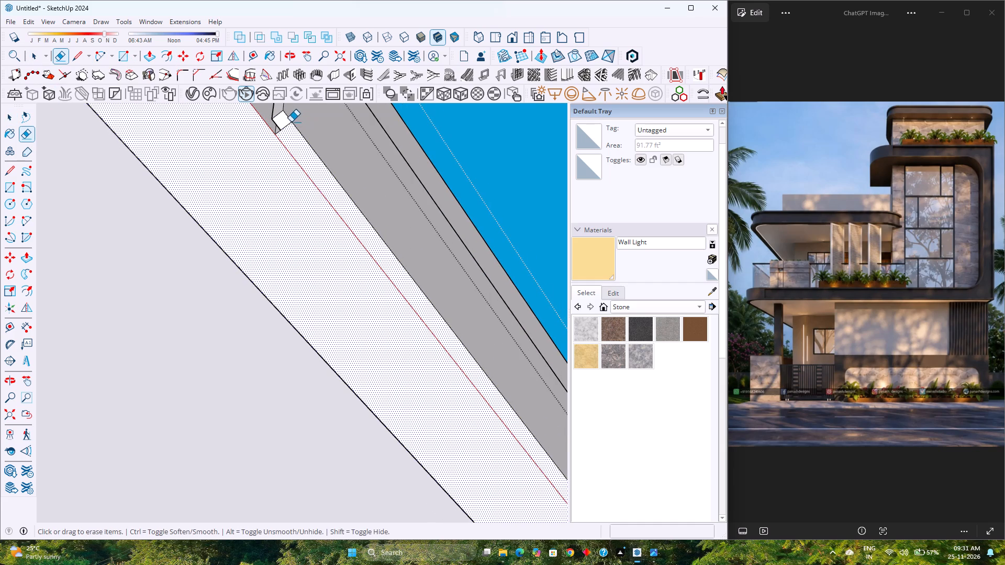
pyautogui.click(287, 127)
# Erase the matching short edge on the wall's underside at the rounded panel's other end, near the outer wall corner.
pyautogui.scroll(-12, 198, 240)
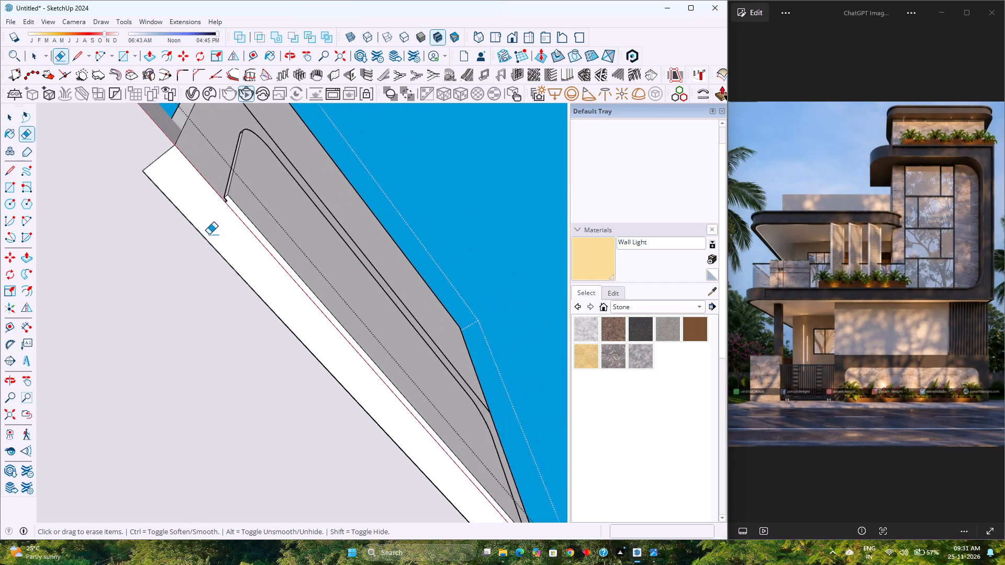
pyautogui.scroll(-7, 209, 234)
pyautogui.scroll(13, 394, 426)
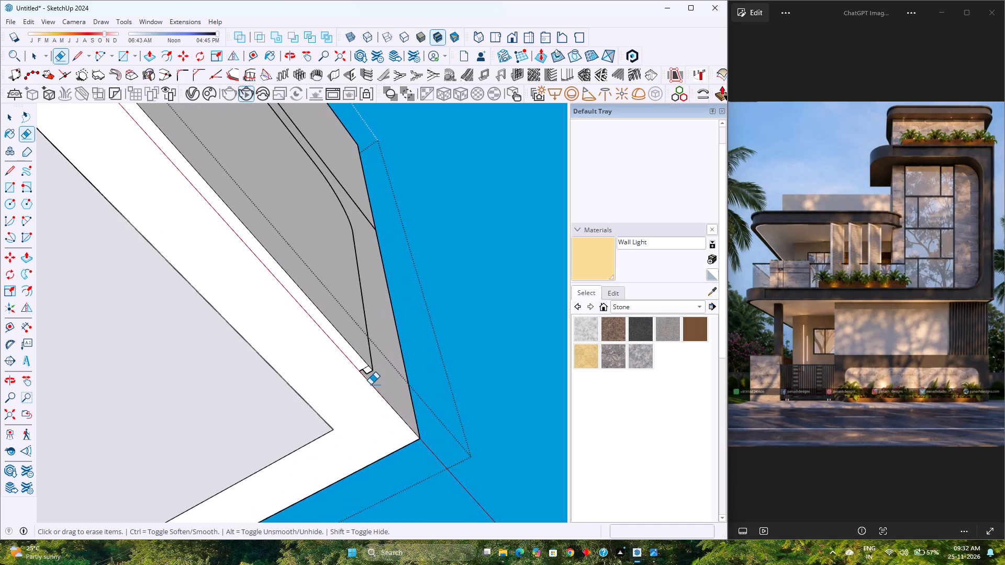
pyautogui.scroll(12, 371, 385)
pyautogui.click(351, 338)
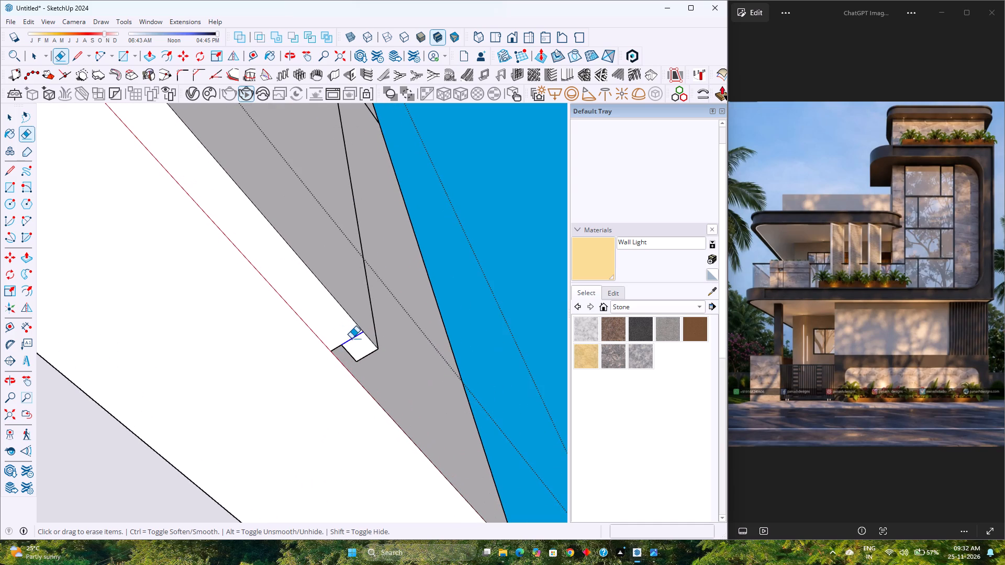
pyautogui.press('space')
pyautogui.scroll(-2, 363, 313)
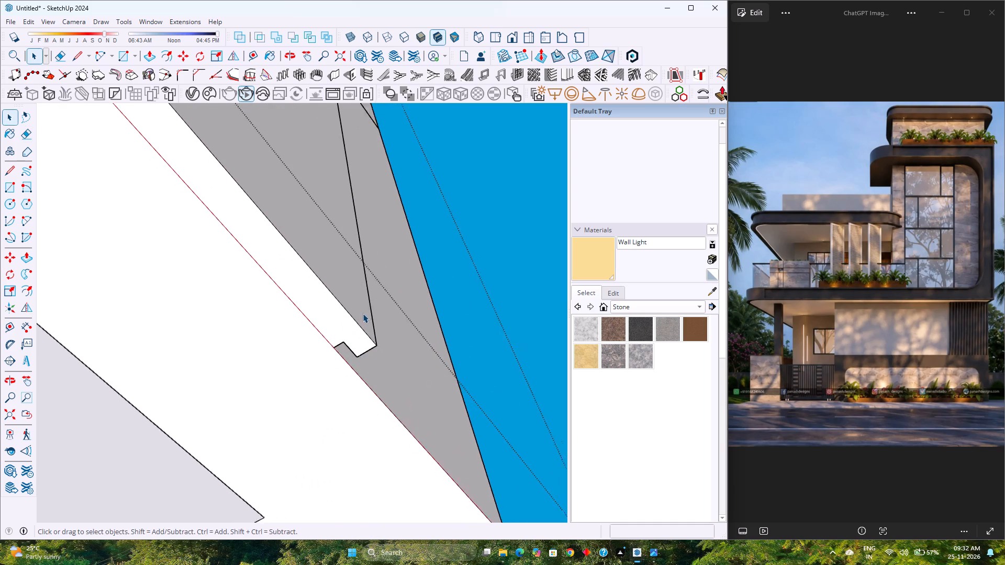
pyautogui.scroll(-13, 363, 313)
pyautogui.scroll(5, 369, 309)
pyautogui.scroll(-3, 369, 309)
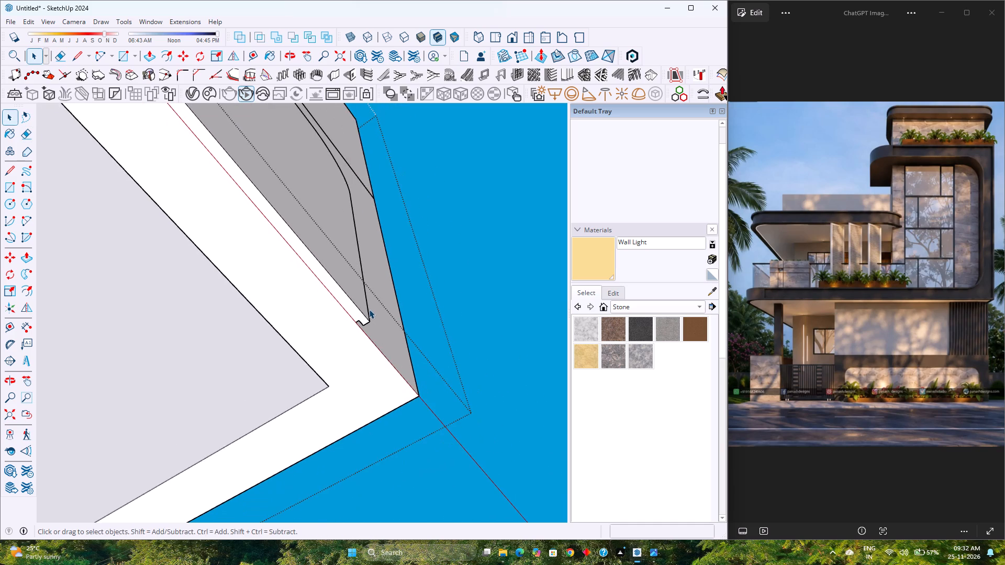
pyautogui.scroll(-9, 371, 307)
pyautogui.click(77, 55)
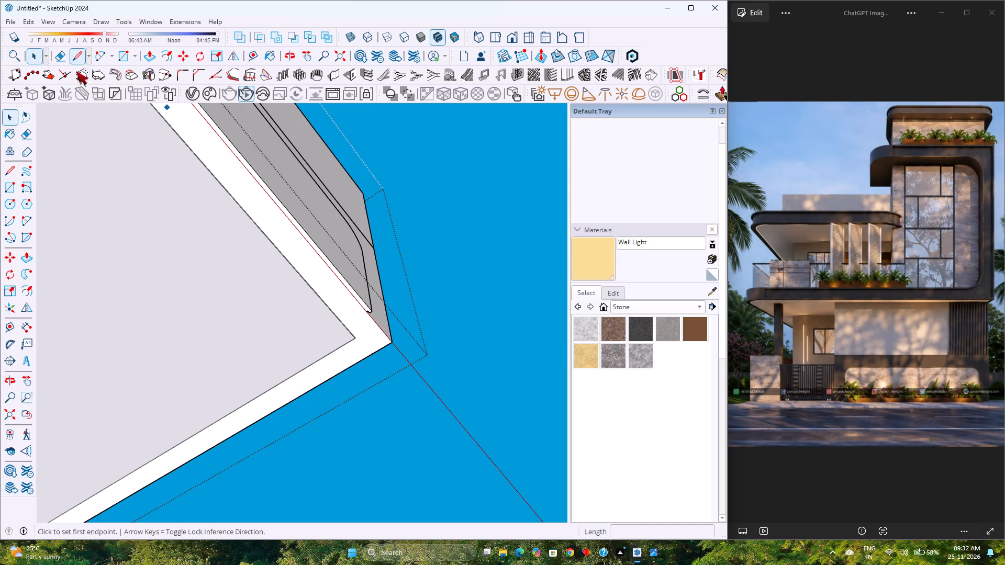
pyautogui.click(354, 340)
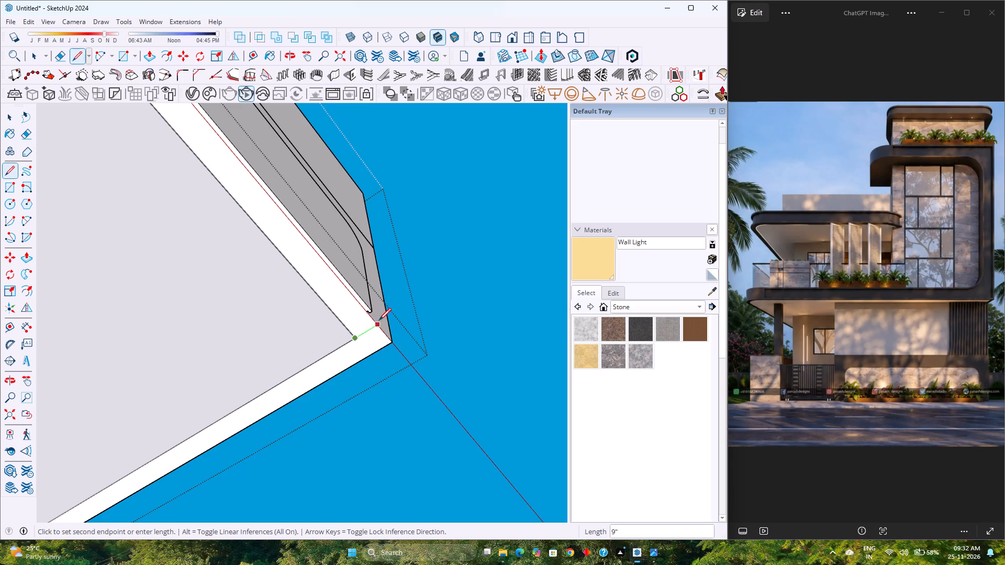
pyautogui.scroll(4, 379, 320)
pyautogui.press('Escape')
# Draw a line about 9 3/4" long across the wall's underside, from the panel-end notch's corner to the wall's inner edge.
pyautogui.scroll(7, 372, 307)
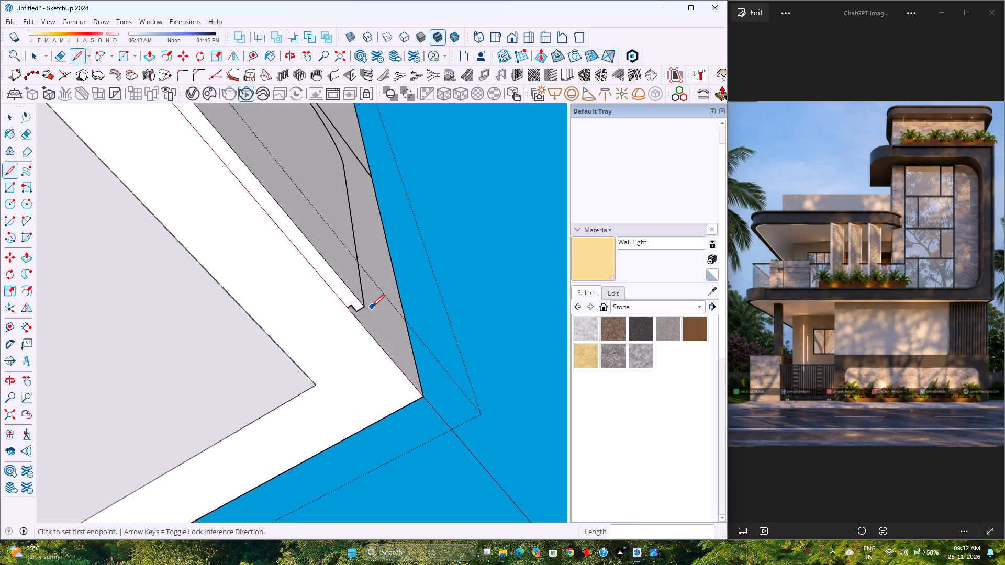
pyautogui.scroll(8, 372, 307)
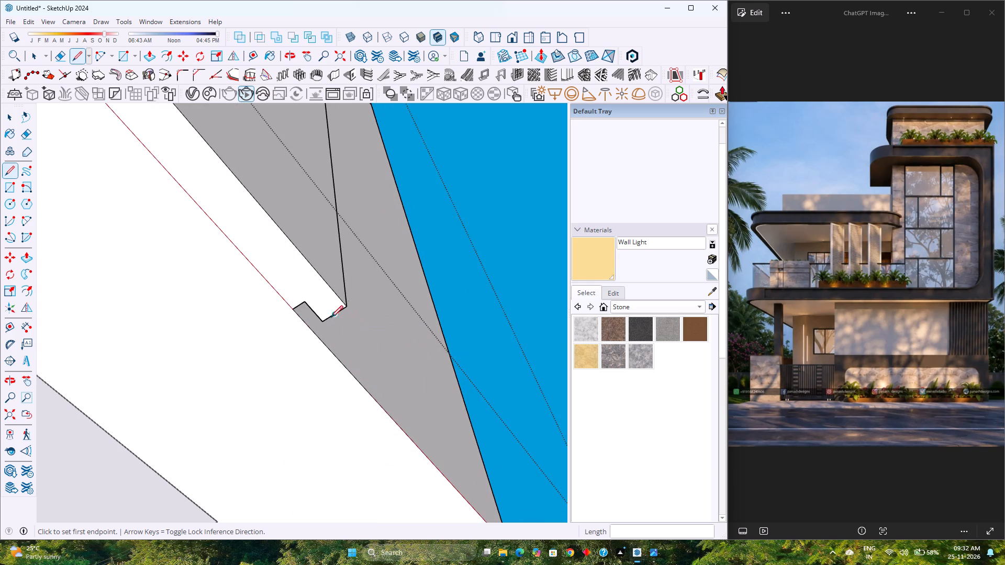
pyautogui.click(323, 322)
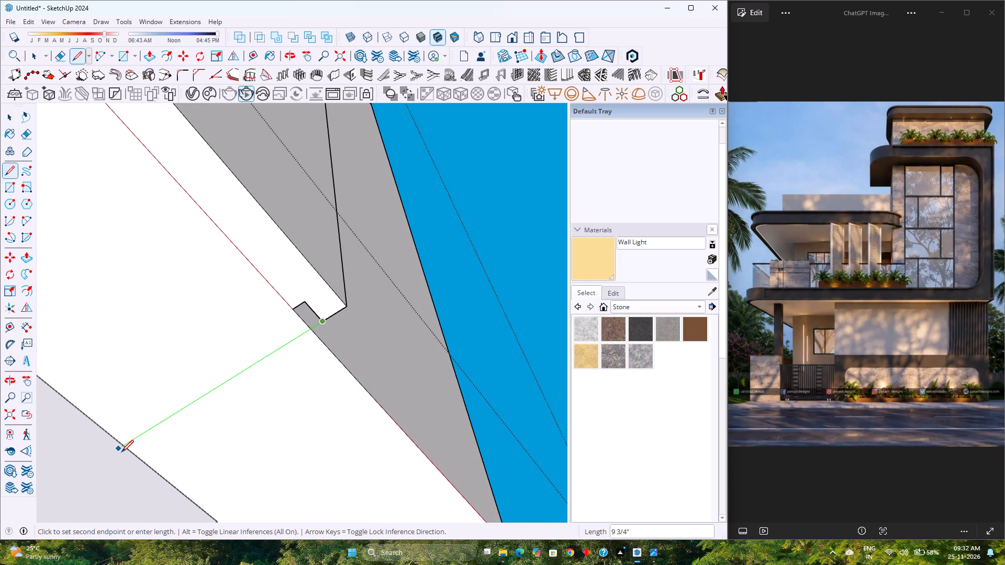
pyautogui.click(126, 455)
pyautogui.scroll(-3, 218, 412)
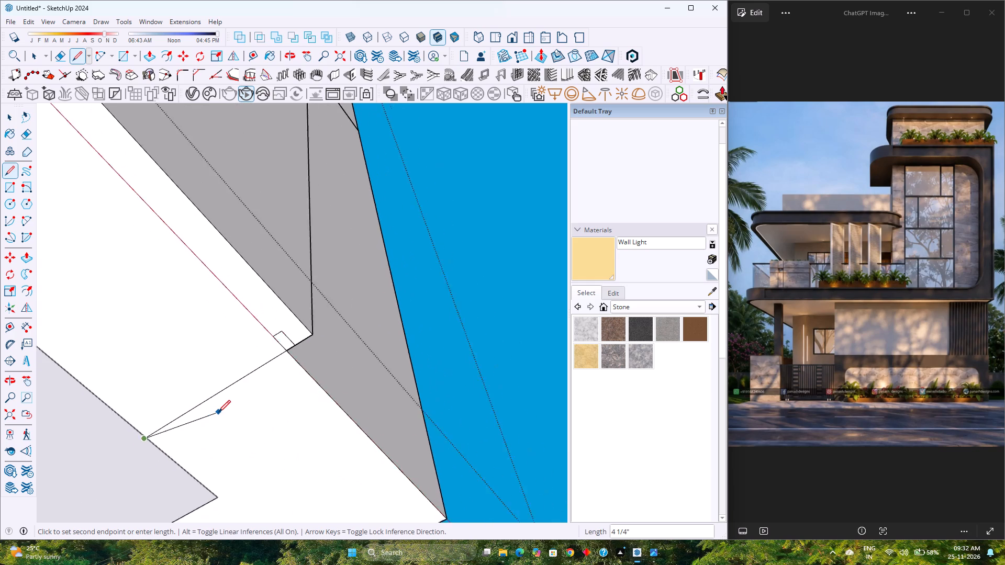
pyautogui.scroll(-6, 218, 412)
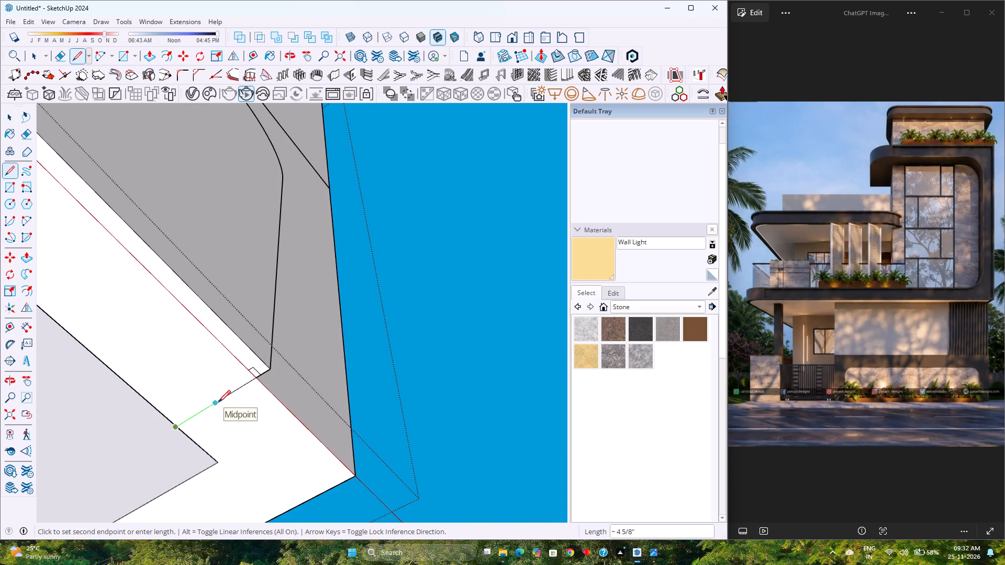
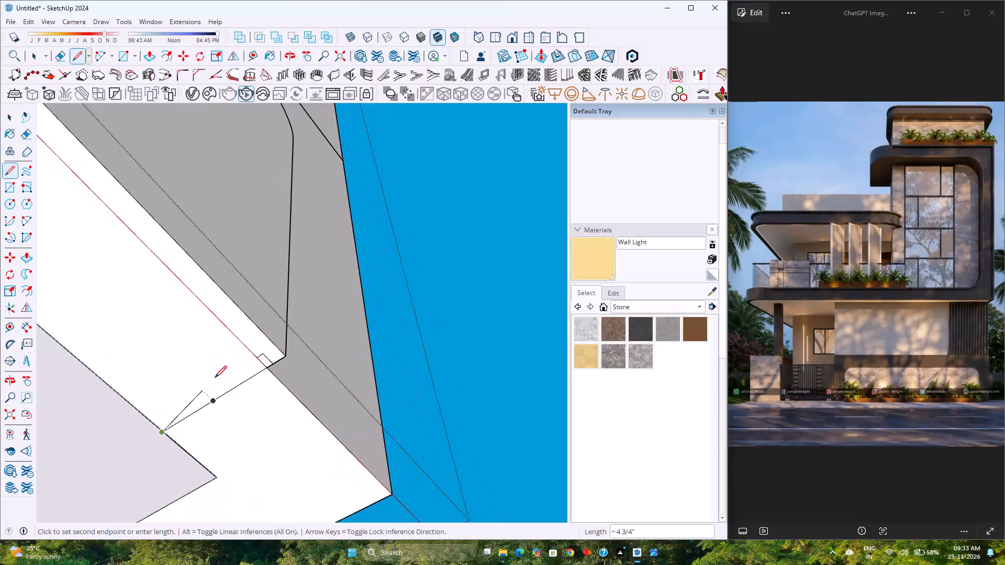
# Draw a line about 9 1/2" long across the wall's underside, from the notch corner at the panel's gate-side end to the inner edge.
pyautogui.scroll(-4, 215, 378)
pyautogui.press('Escape')
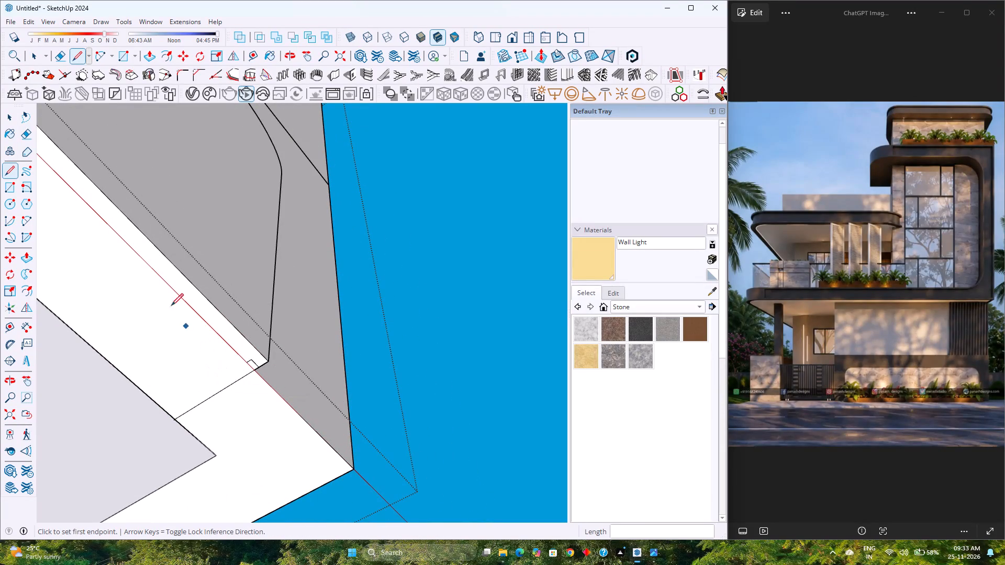
pyautogui.scroll(-15, 234, 314)
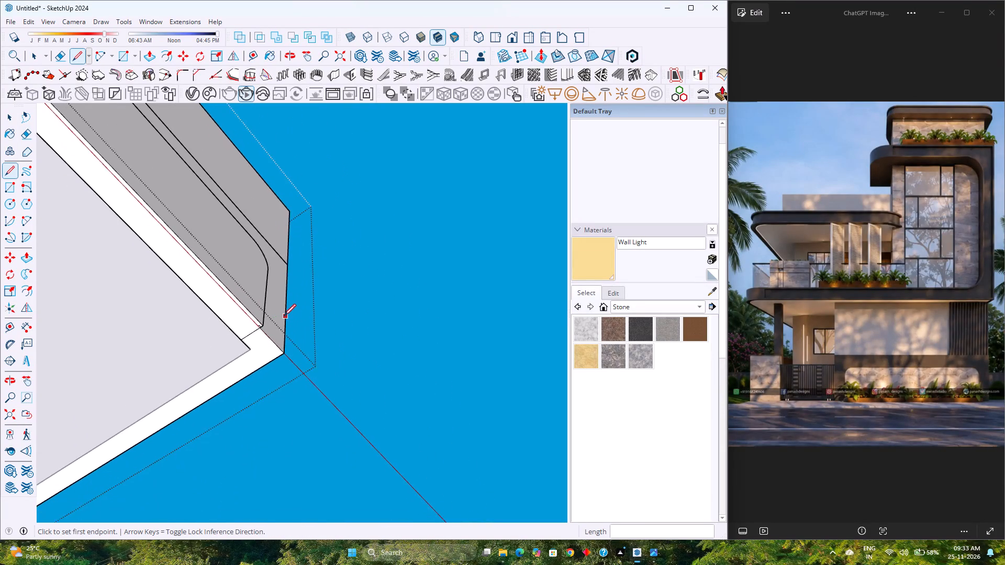
pyautogui.scroll(-9, 284, 316)
pyautogui.scroll(4, 134, 185)
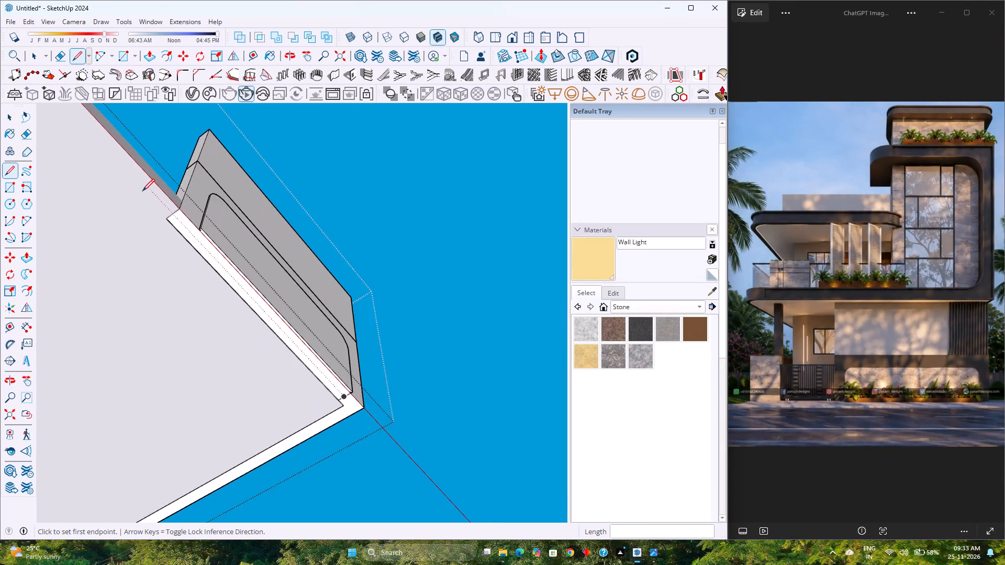
pyautogui.scroll(20, 142, 191)
pyautogui.scroll(6, 142, 191)
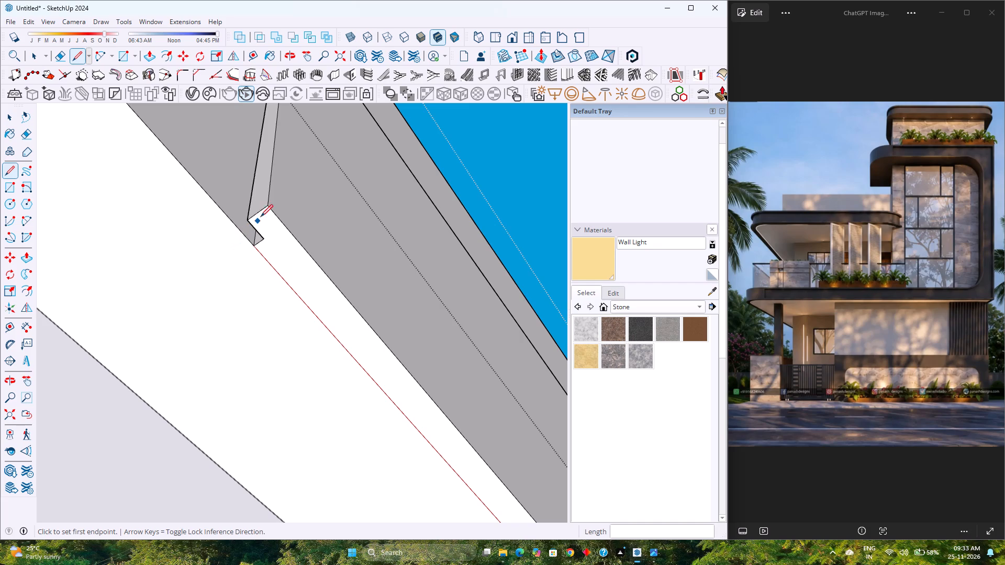
pyautogui.click(250, 219)
pyautogui.scroll(-9, 232, 234)
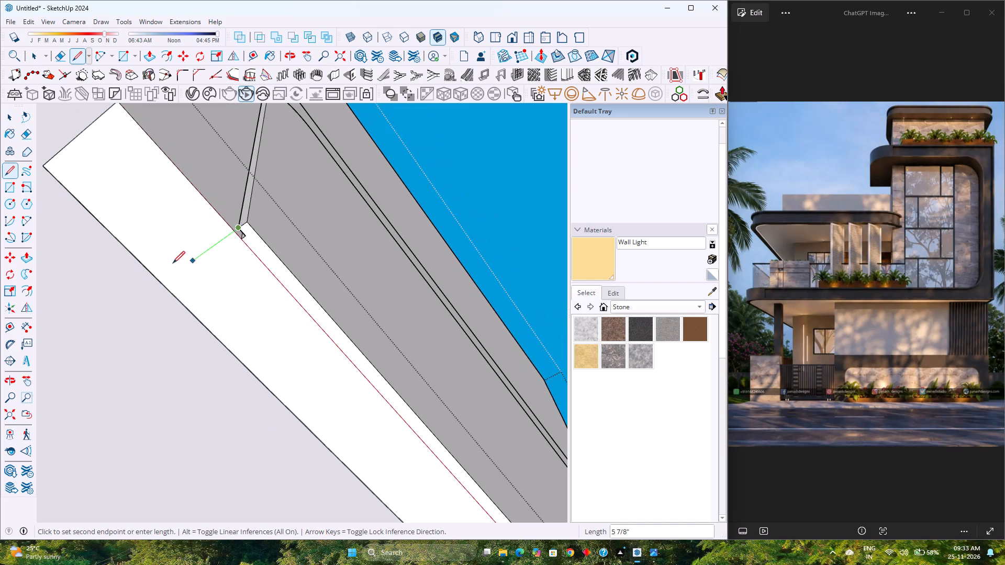
pyautogui.click(159, 281)
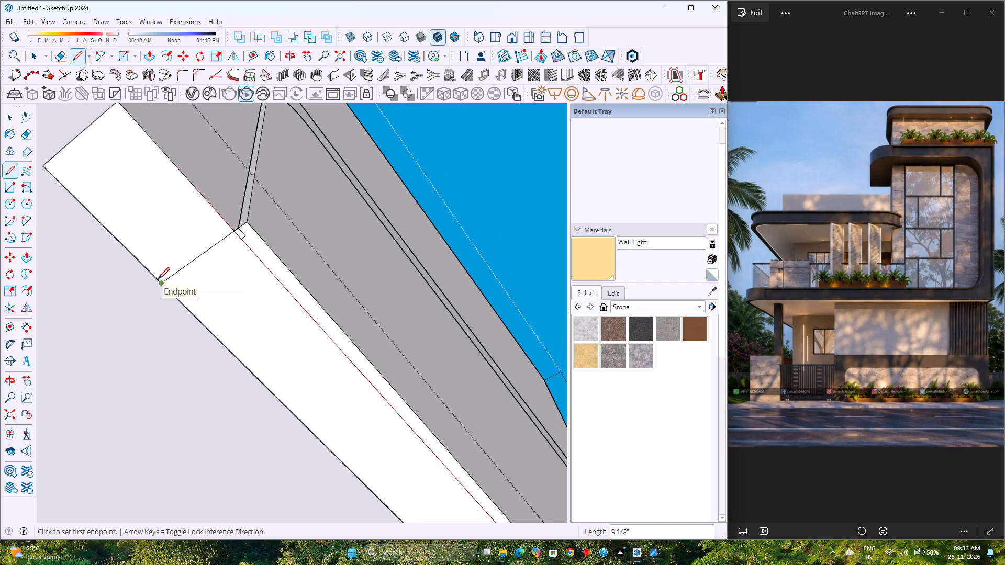
pyautogui.press('space')
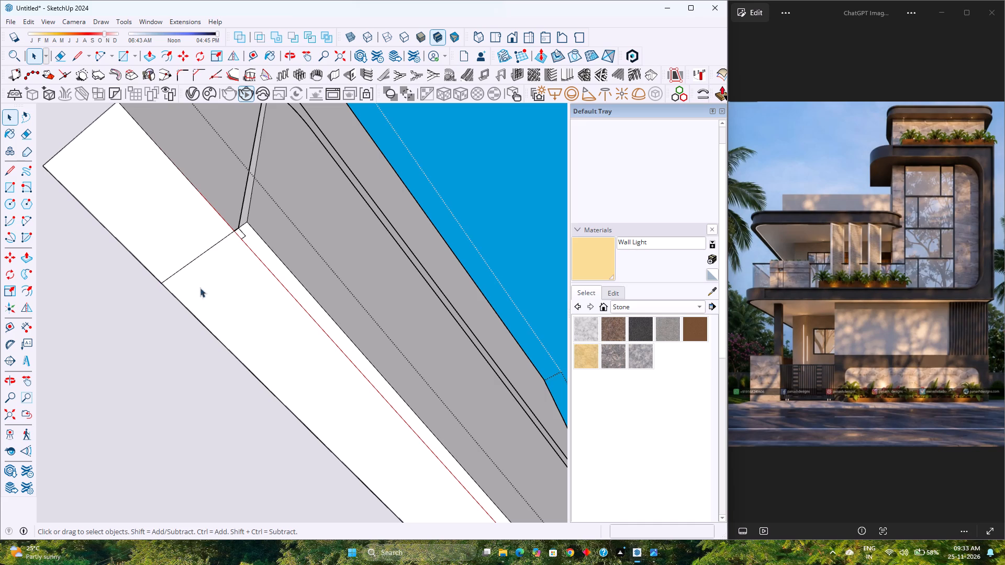
# Copy the wall's underside face between the two cross lines 1' outward along the green axis, in front of the rounded panel.
pyautogui.click(229, 296)
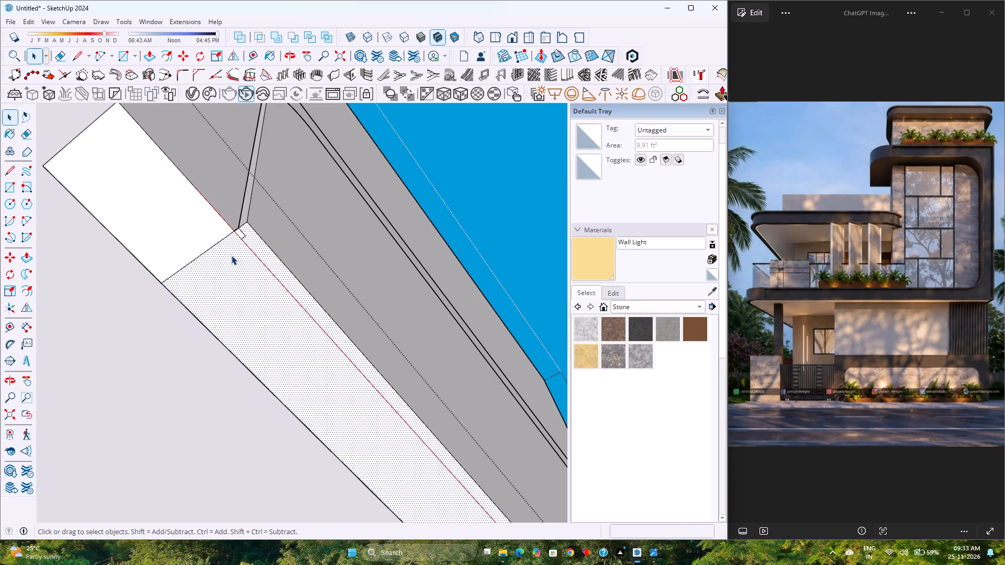
pyautogui.scroll(7, 231, 255)
pyautogui.scroll(-4, 231, 256)
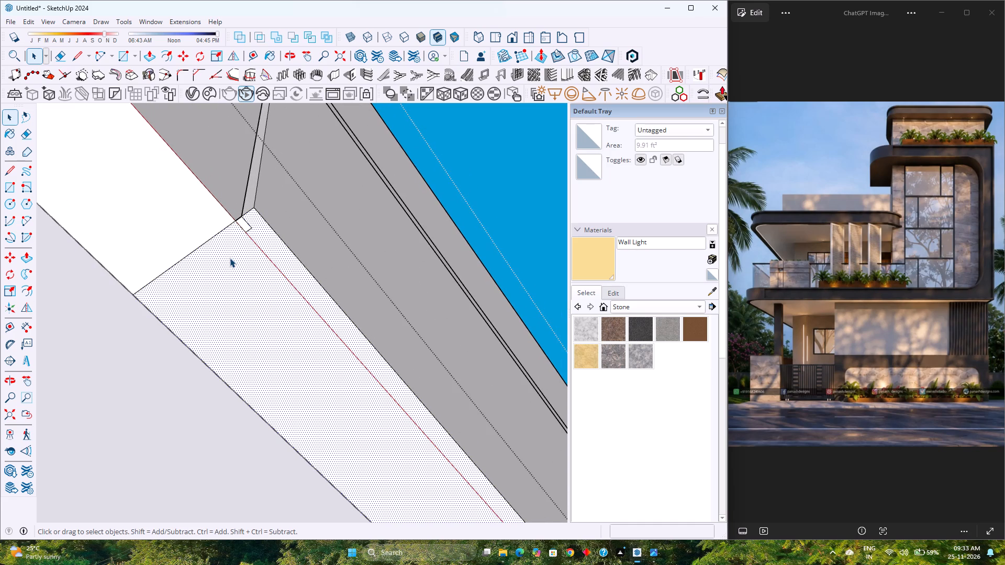
pyautogui.scroll(-7, 230, 258)
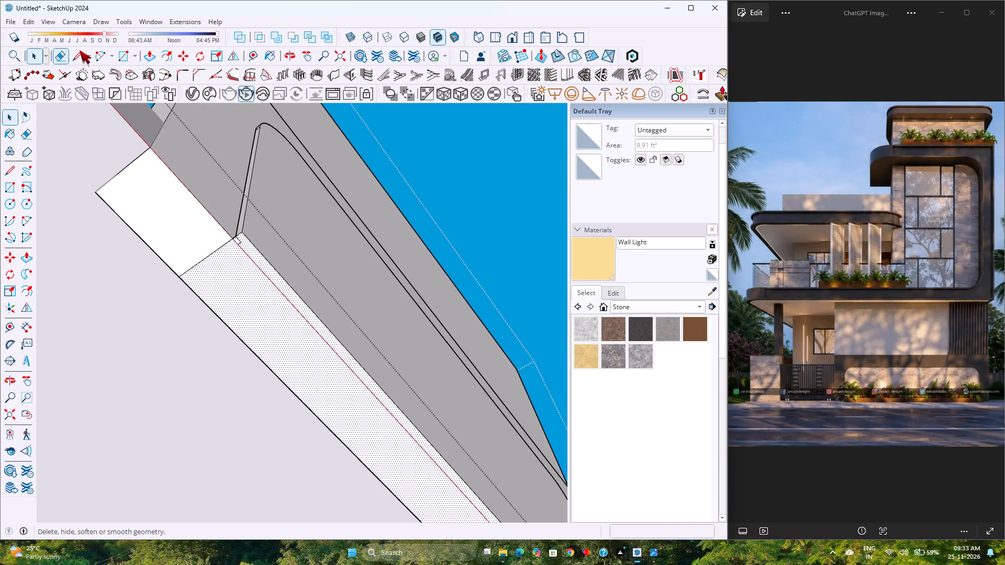
pyautogui.click(180, 52)
pyautogui.click(180, 279)
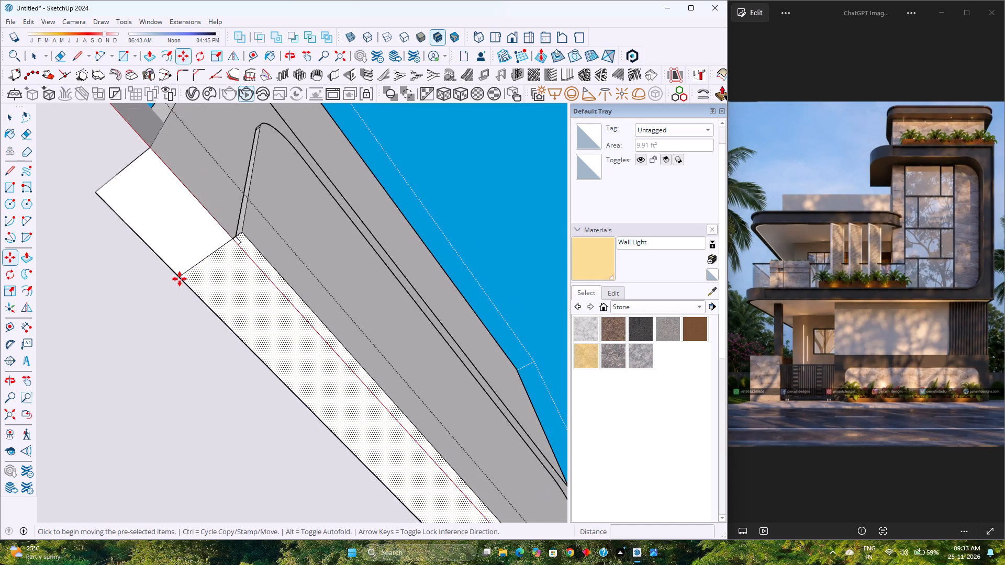
pyautogui.scroll(-5, 205, 258)
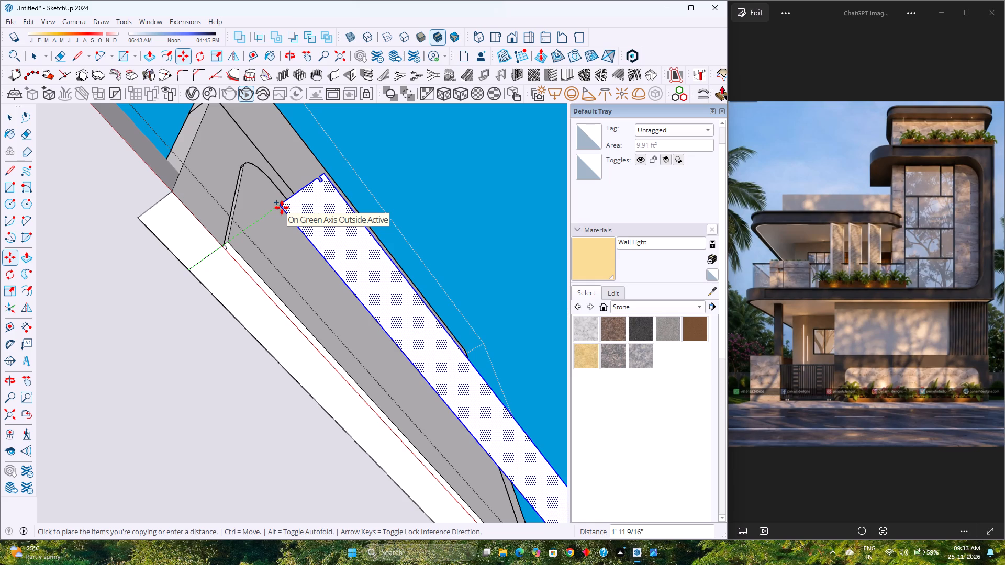
pyautogui.write("1'")
pyautogui.press('Return')
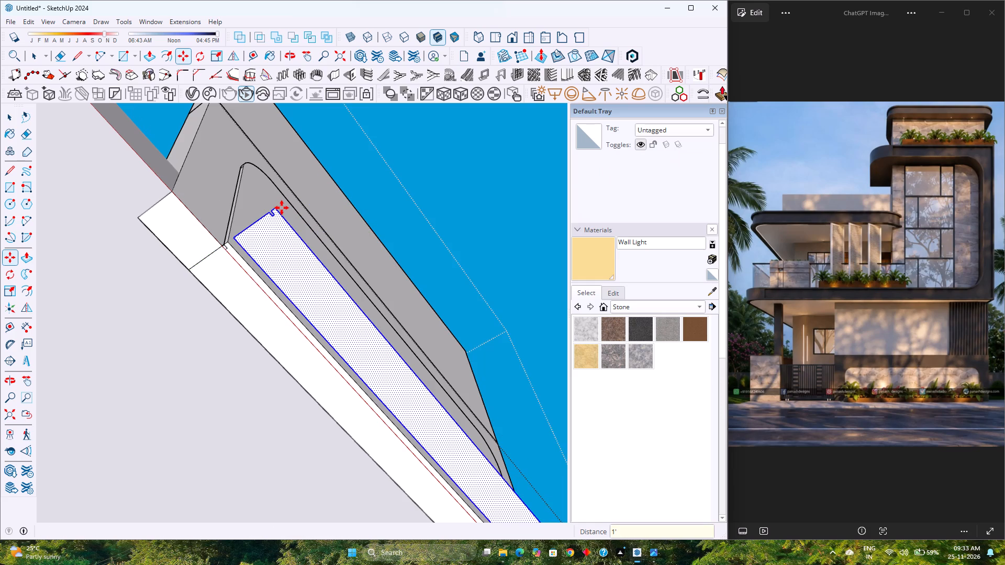
# Make the copied strip in front of the wall a group.
pyautogui.rightClick(282, 248)
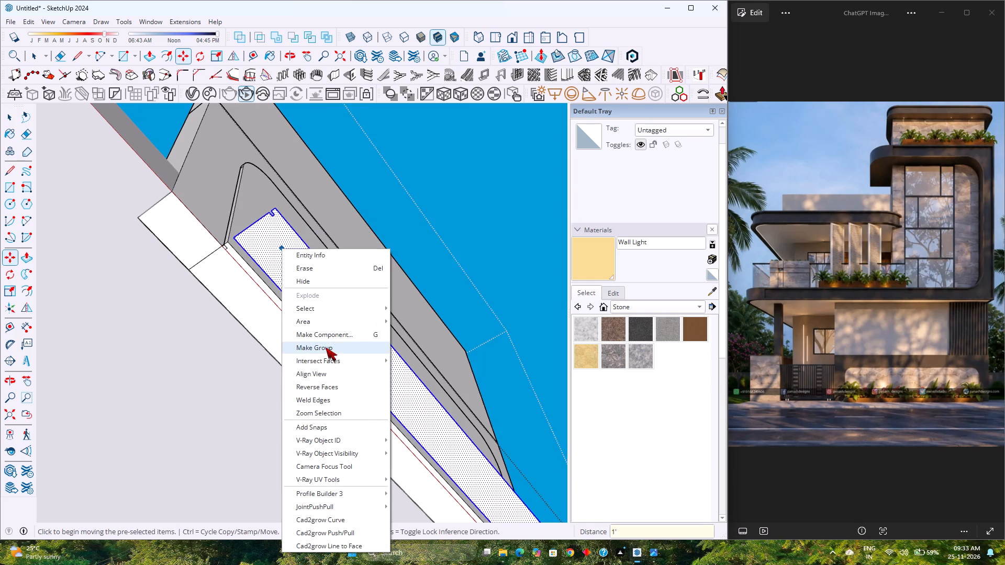
pyautogui.click(326, 347)
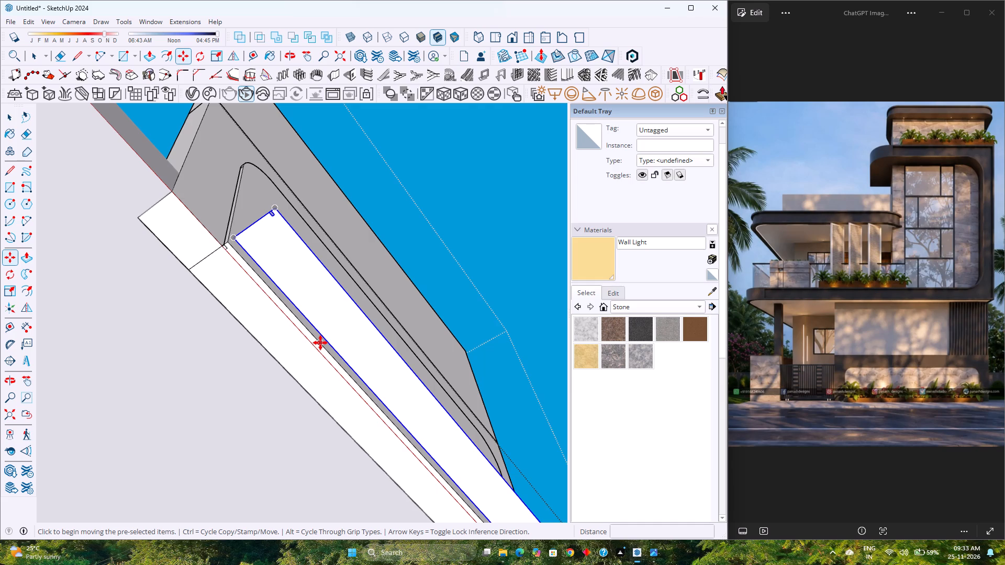
pyautogui.press('space')
# Erase the cross line and adjoining short edge on the wall's underside at the rounded panel's gate-side end.
pyautogui.scroll(2, 236, 286)
pyautogui.scroll(4, 208, 219)
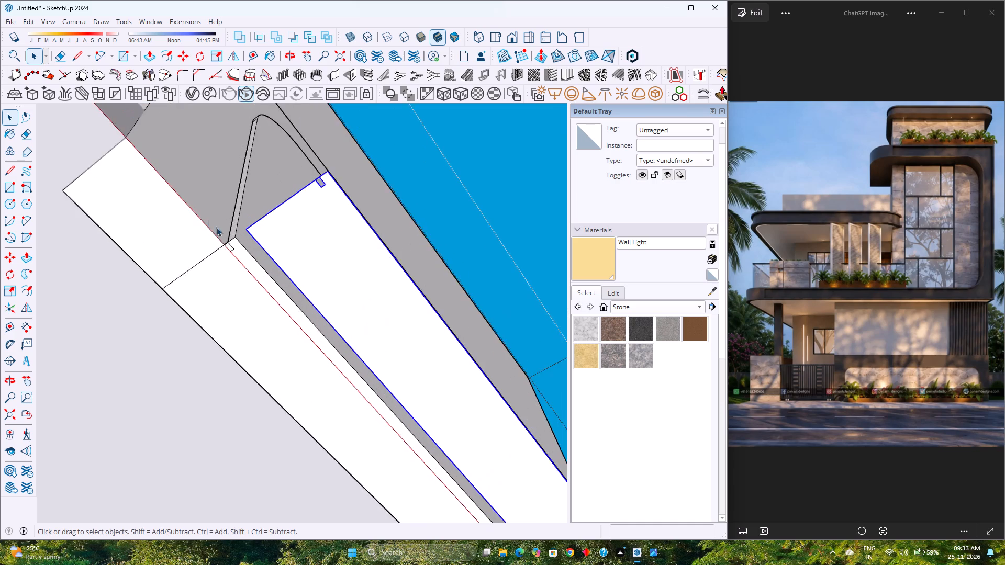
pyautogui.scroll(8, 216, 227)
pyautogui.click(215, 266)
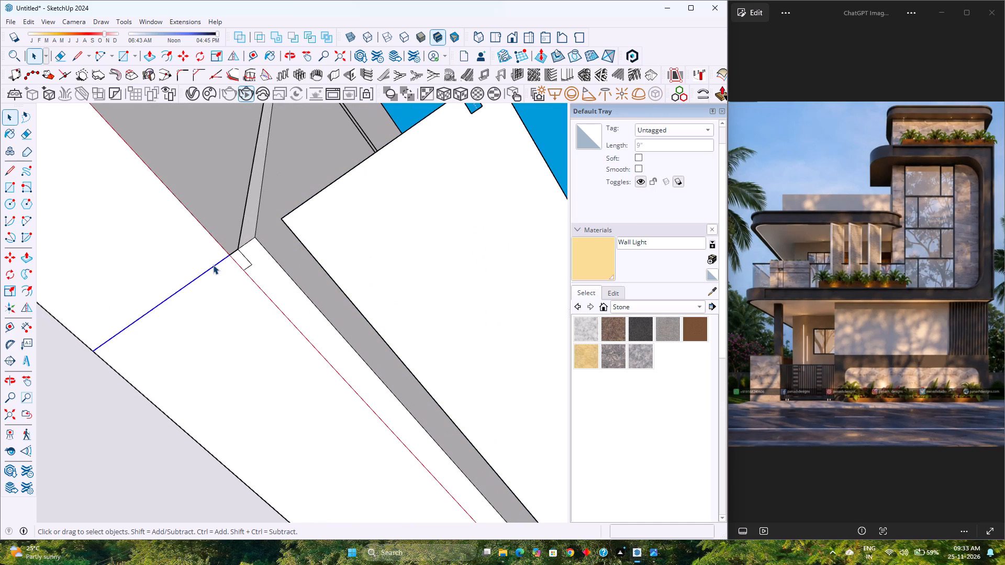
pyautogui.press('Delete')
pyautogui.click(233, 253)
pyautogui.press('Delete')
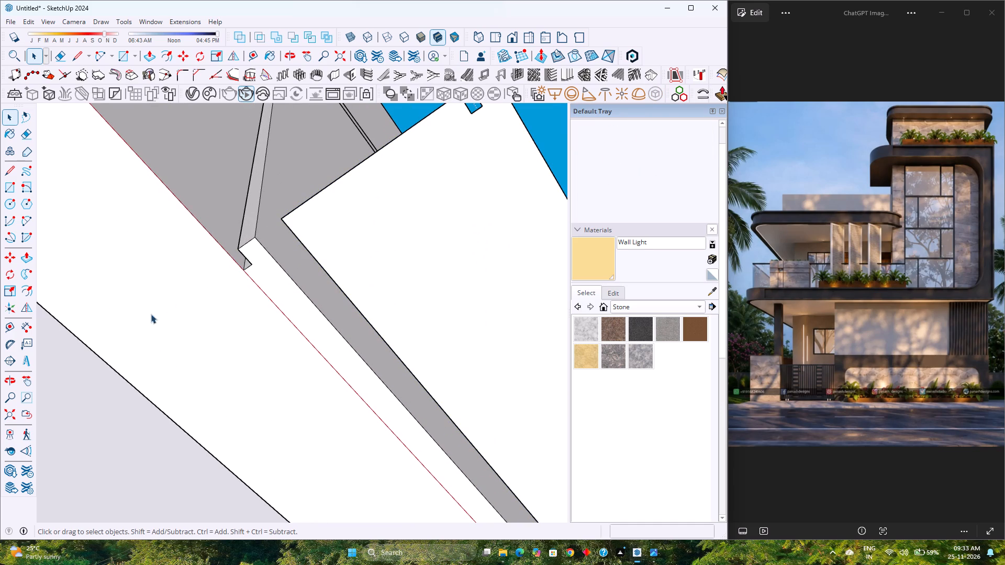
# Erase the short edge and cross line on the wall's underside at the panel end near the outer wall corner.
pyautogui.scroll(-9, 156, 309)
pyautogui.scroll(-17, 240, 336)
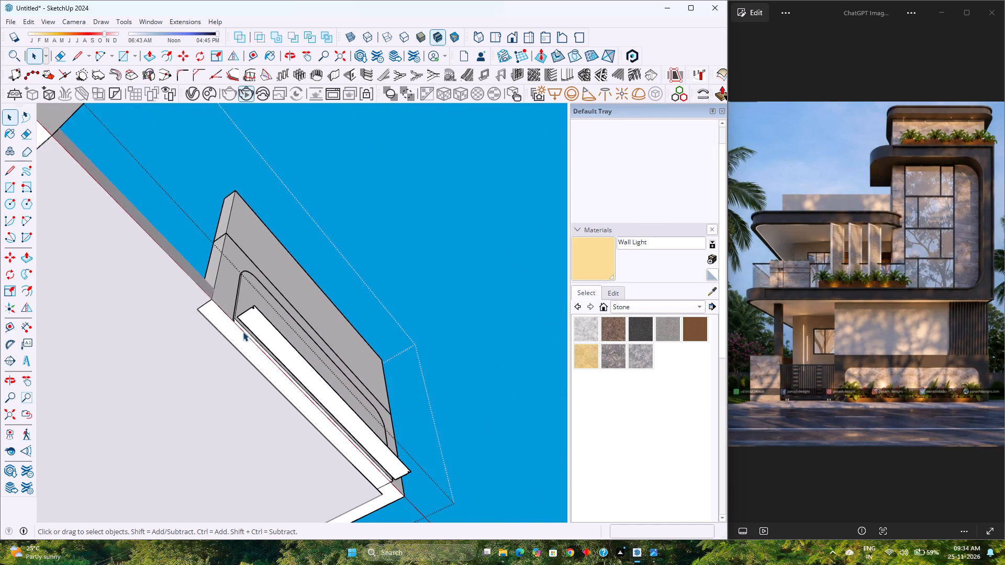
pyautogui.scroll(-2, 243, 332)
pyautogui.scroll(20, 368, 466)
pyautogui.scroll(2, 368, 466)
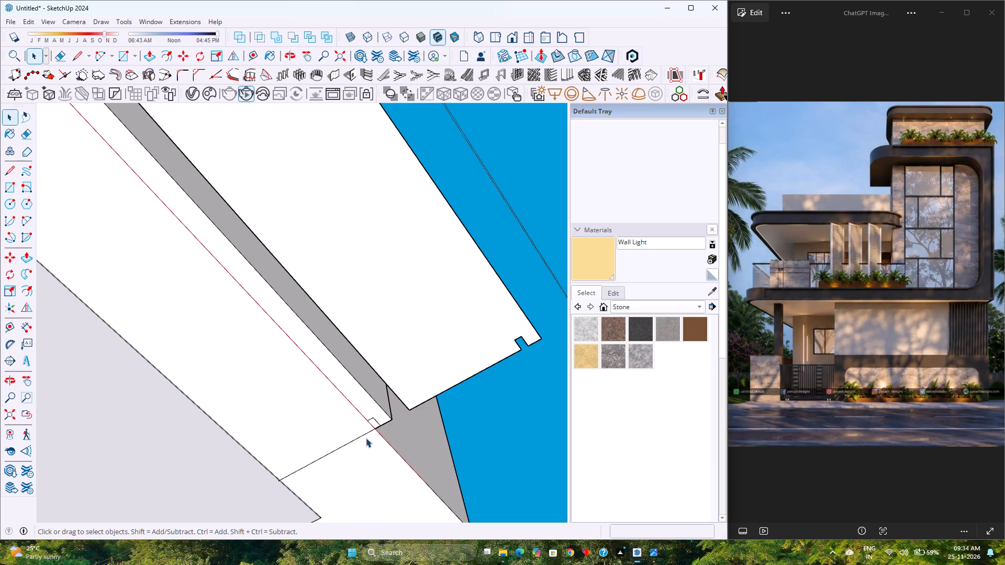
pyautogui.scroll(4, 366, 438)
pyautogui.click(383, 423)
pyautogui.press('Delete')
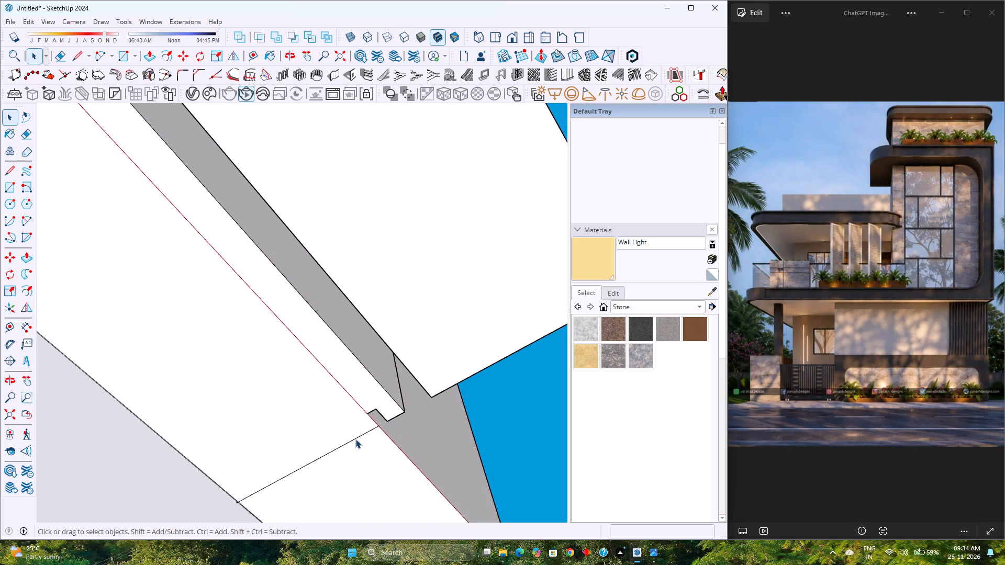
pyautogui.click(355, 437)
pyautogui.press('Delete')
# Open the copied strip's group and Push/Pull its face up 1'6" to form a low block in front of the panel.
pyautogui.scroll(-11, 355, 437)
pyautogui.doubleClick(375, 365)
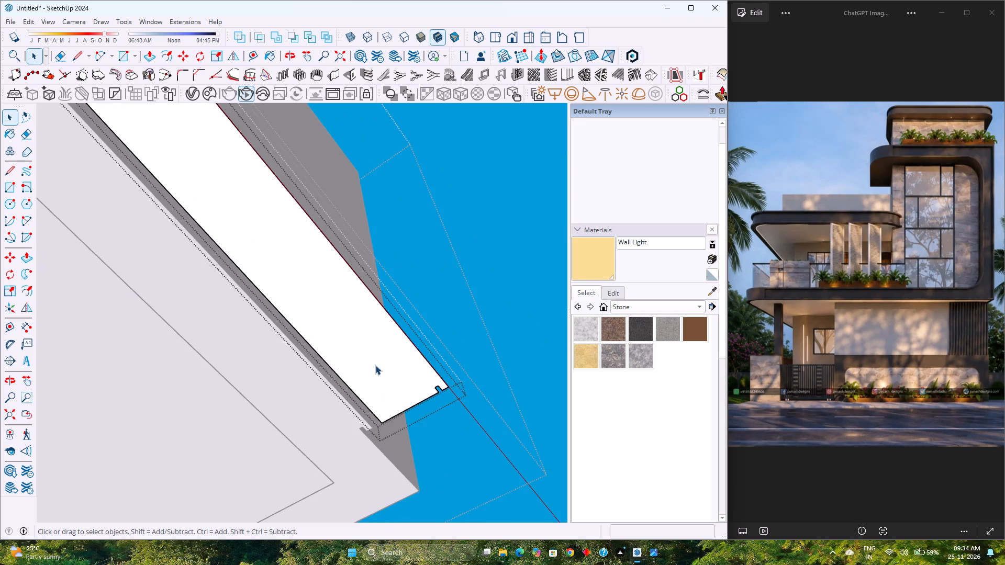
pyautogui.moveTo(376, 363); pyautogui.dragTo(371, 495, button='middle')
pyautogui.middleClick(371, 495)
pyautogui.scroll(-4, 377, 413)
pyautogui.moveTo(372, 398); pyautogui.dragTo(309, 540, button='middle')
pyautogui.middleClick(309, 540)
pyautogui.moveTo(336, 404); pyautogui.dragTo(296, 513, button='middle')
pyautogui.middleClick(295, 513)
pyautogui.scroll(-3, 349, 448)
pyautogui.press('p')
pyautogui.click(337, 431)
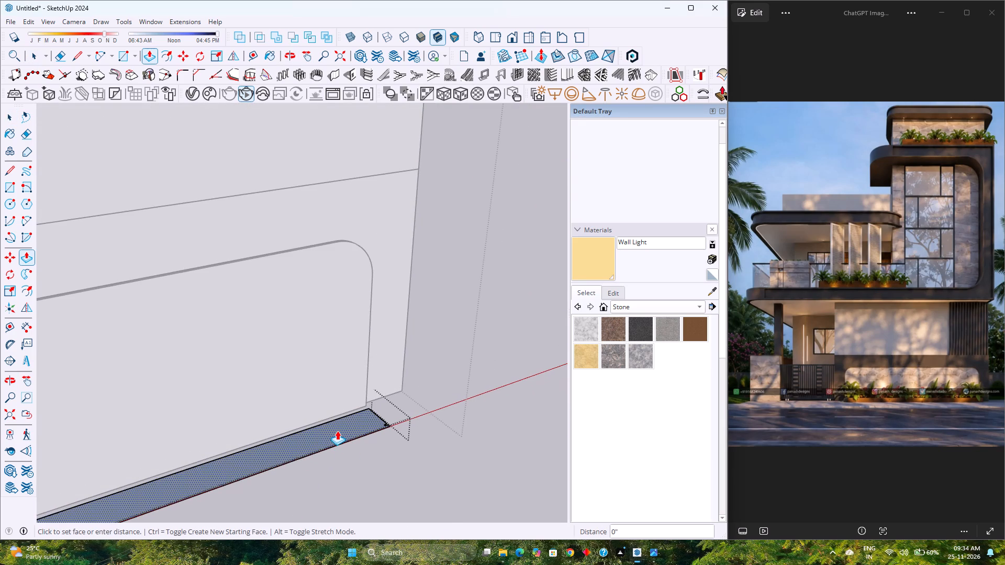
pyautogui.write("1'6")
pyautogui.press('Return')
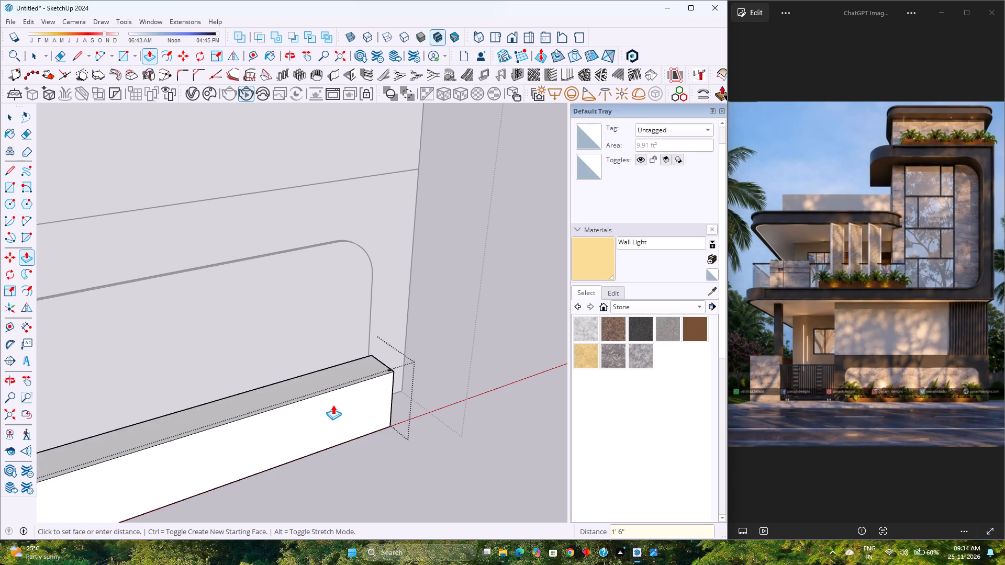
# Push/Pull the low block's long street-facing side outward by 1'.
pyautogui.scroll(-9, 342, 397)
pyautogui.middleClick(255, 412)
pyautogui.moveTo(255, 412); pyautogui.dragTo(448, 335, button='middle')
pyautogui.middleClick(448, 335)
pyautogui.scroll(2, 178, 366)
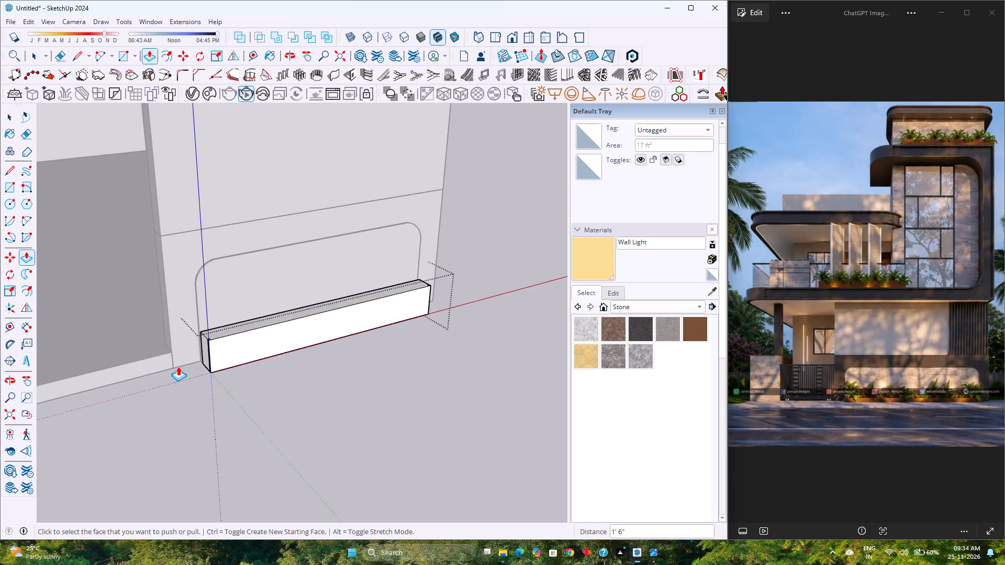
pyautogui.scroll(5, 178, 366)
pyautogui.moveTo(187, 366); pyautogui.dragTo(377, 362, button='middle')
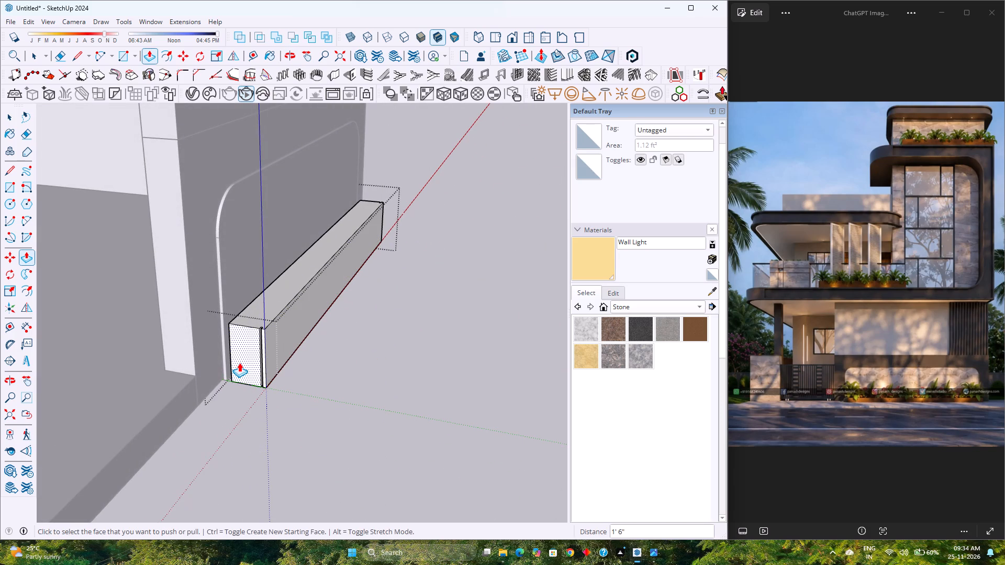
pyautogui.moveTo(228, 391); pyautogui.dragTo(237, 323, button='middle')
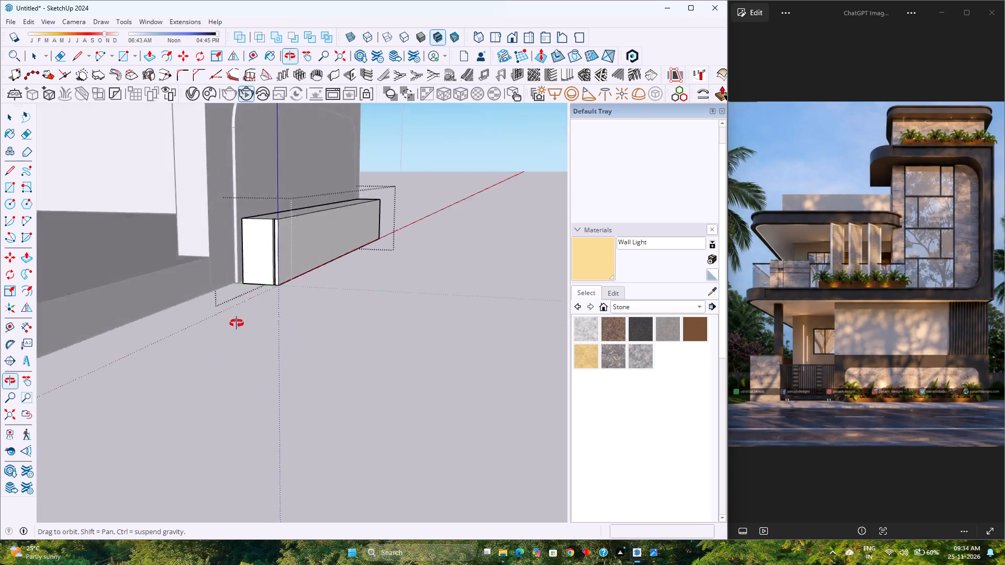
pyautogui.moveTo(237, 323); pyautogui.dragTo(230, 398, button='middle')
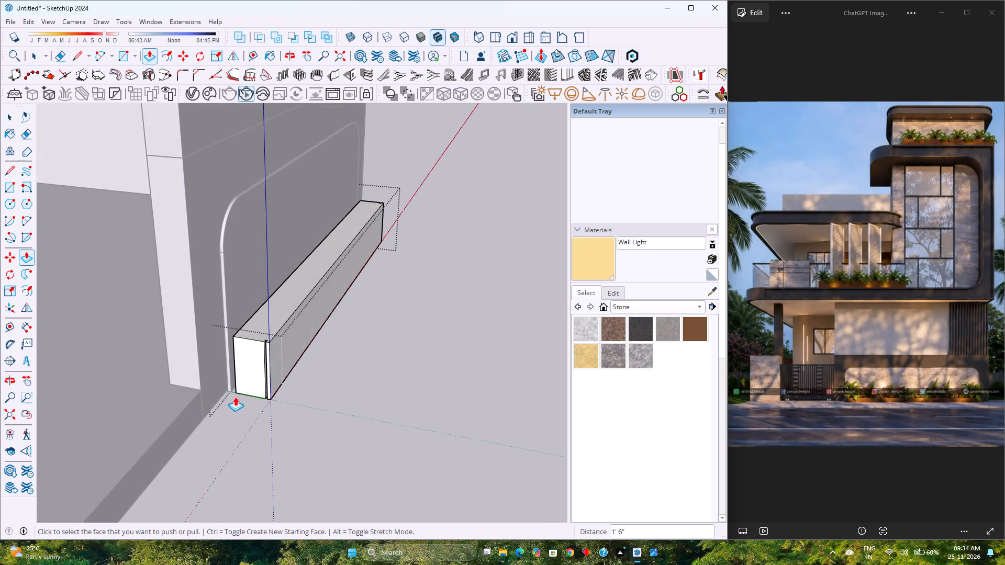
pyautogui.scroll(3, 235, 397)
pyautogui.moveTo(235, 397); pyautogui.dragTo(253, 233, button='middle')
pyautogui.middleClick(254, 233)
pyautogui.scroll(-3, 257, 235)
pyautogui.keyDown('shift'); pyautogui.moveTo(280, 221); pyautogui.dragTo(281, 390, button='middle'); pyautogui.keyUp('shift')
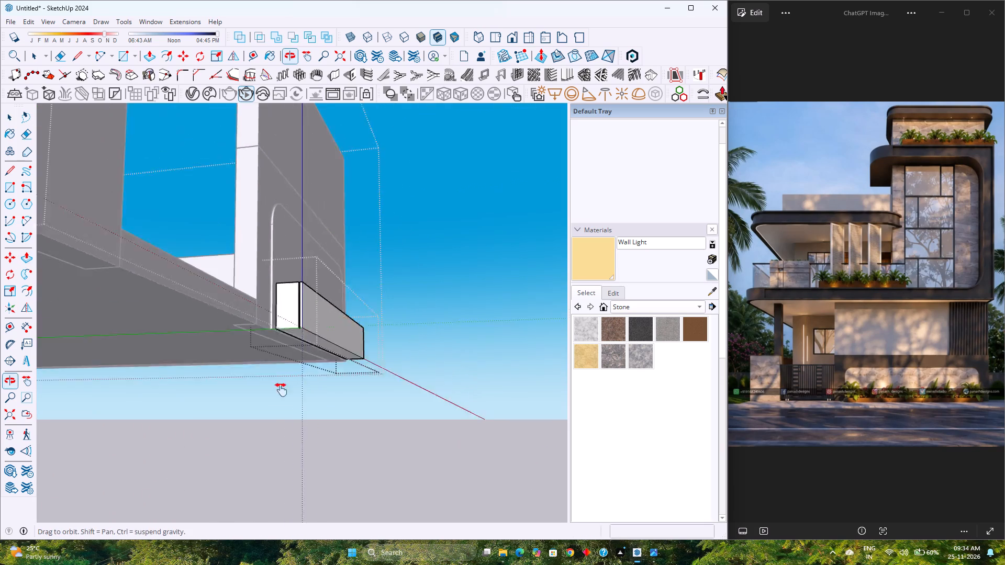
pyautogui.keyDown('shift'); pyautogui.moveTo(281, 390); pyautogui.dragTo(280, 399, button='middle'); pyautogui.keyUp('shift')
pyautogui.scroll(3, 274, 405)
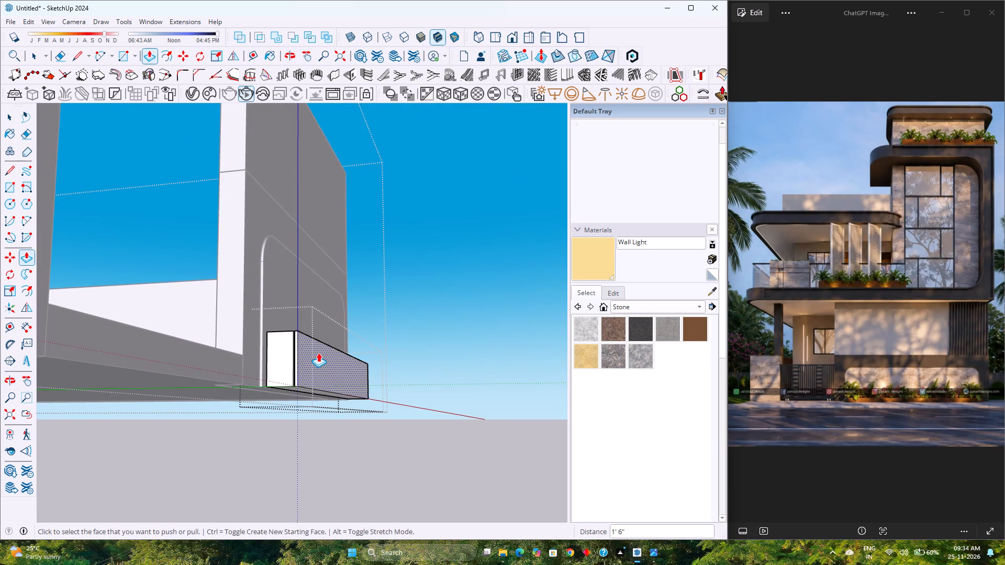
pyautogui.moveTo(318, 353); pyautogui.dragTo(312, 489, button='middle')
pyautogui.scroll(-2, 331, 454)
pyautogui.keyDown('shift'); pyautogui.moveTo(328, 461); pyautogui.dragTo(275, 323, button='middle'); pyautogui.keyUp('shift')
pyautogui.scroll(5, 266, 336)
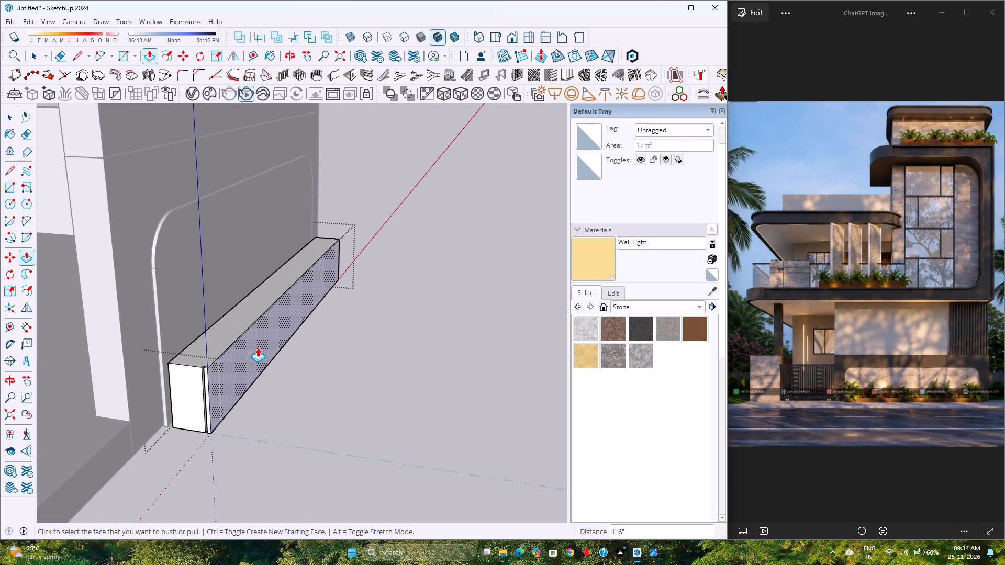
pyautogui.click(258, 347)
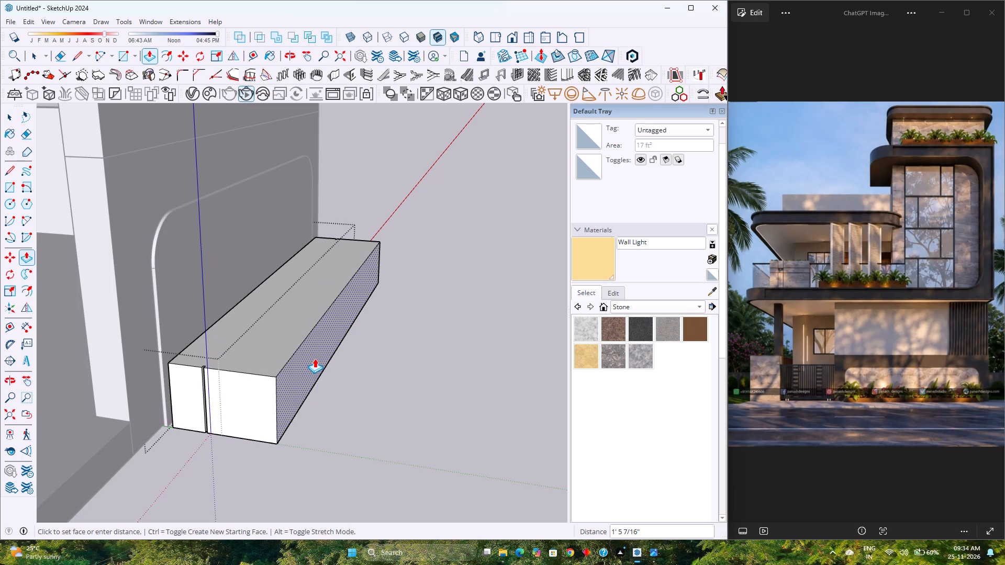
pyautogui.press('1')
pyautogui.press("'")
pyautogui.press('Return')
# Push the block's long wall-facing side in 9", up to the notch in its end.
pyautogui.moveTo(192, 364); pyautogui.dragTo(300, 368, button='middle')
pyautogui.middleClick(301, 368)
pyautogui.scroll(3, 433, 420)
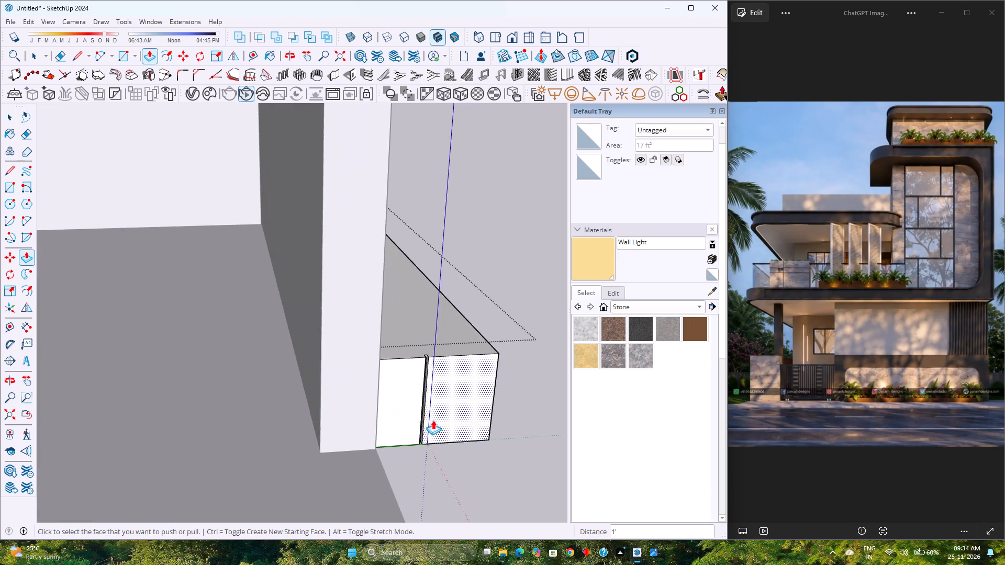
pyautogui.scroll(9, 433, 420)
pyautogui.click(311, 398)
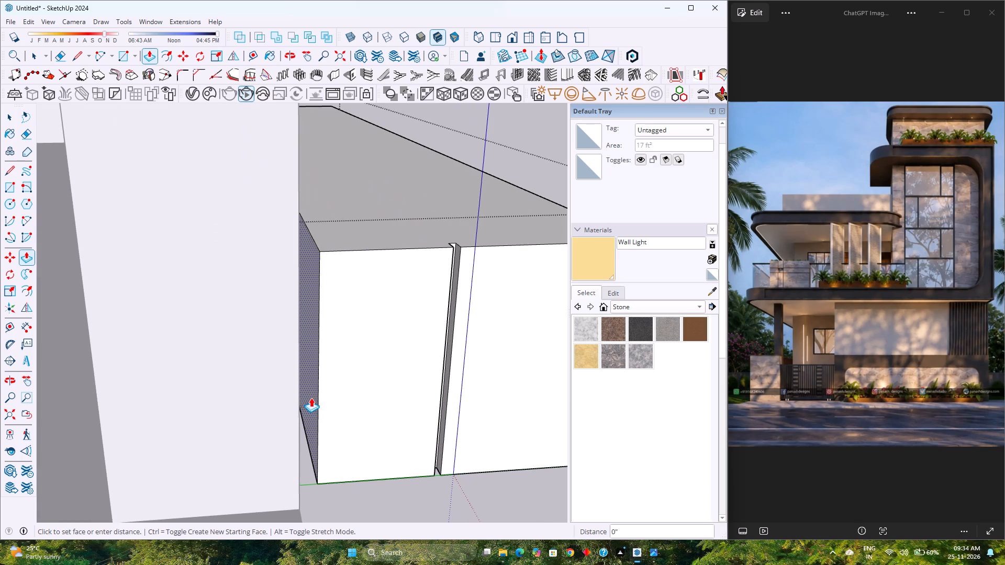
pyautogui.click(445, 257)
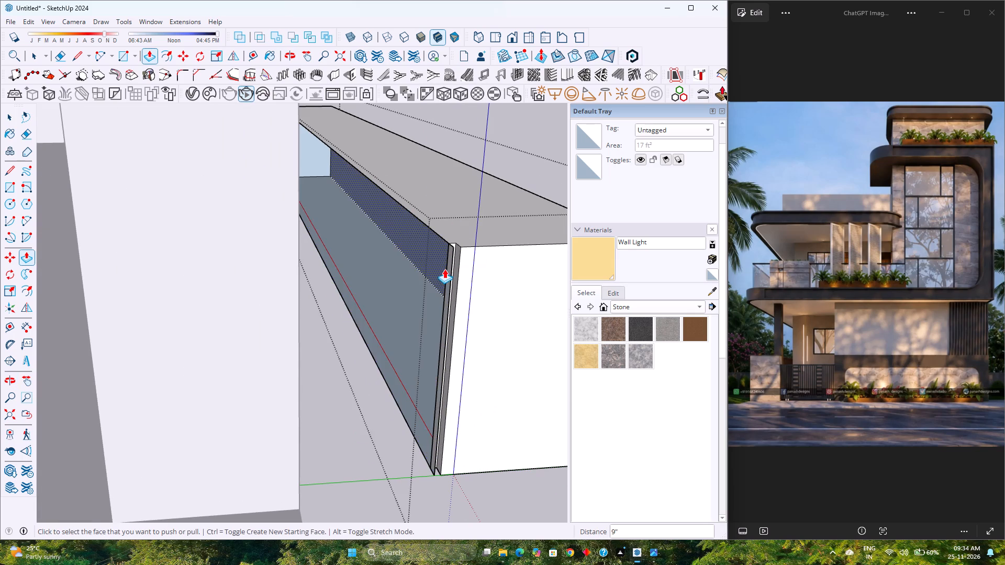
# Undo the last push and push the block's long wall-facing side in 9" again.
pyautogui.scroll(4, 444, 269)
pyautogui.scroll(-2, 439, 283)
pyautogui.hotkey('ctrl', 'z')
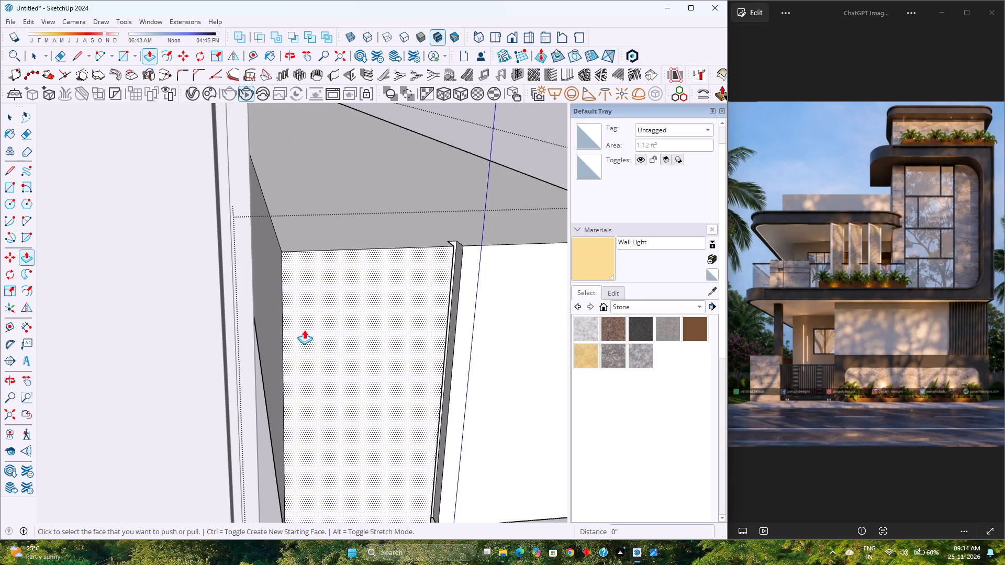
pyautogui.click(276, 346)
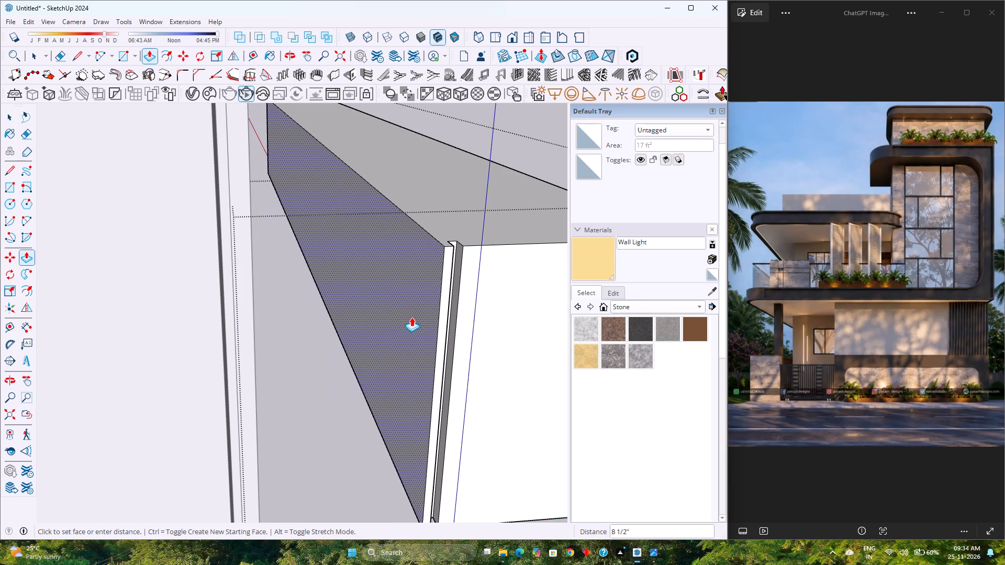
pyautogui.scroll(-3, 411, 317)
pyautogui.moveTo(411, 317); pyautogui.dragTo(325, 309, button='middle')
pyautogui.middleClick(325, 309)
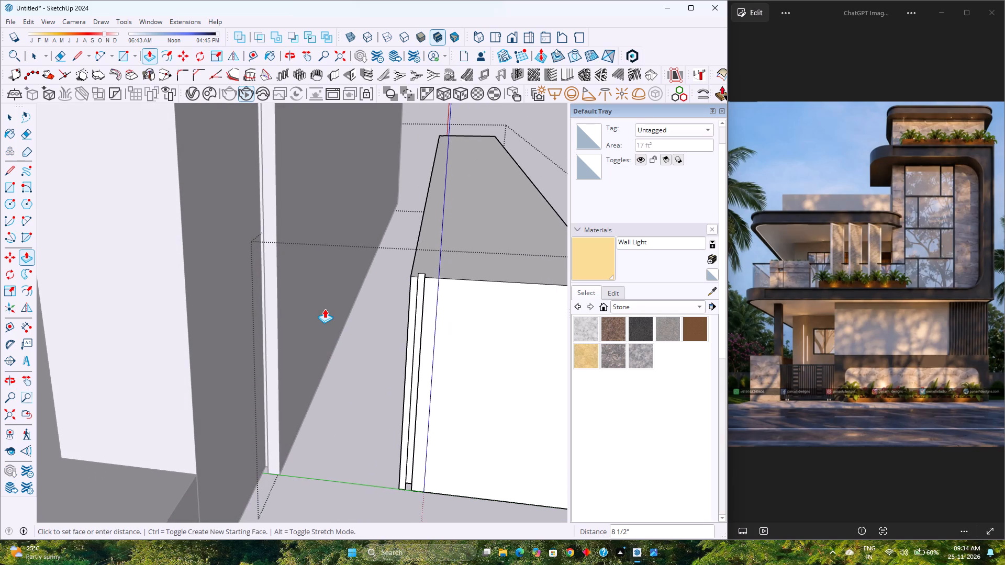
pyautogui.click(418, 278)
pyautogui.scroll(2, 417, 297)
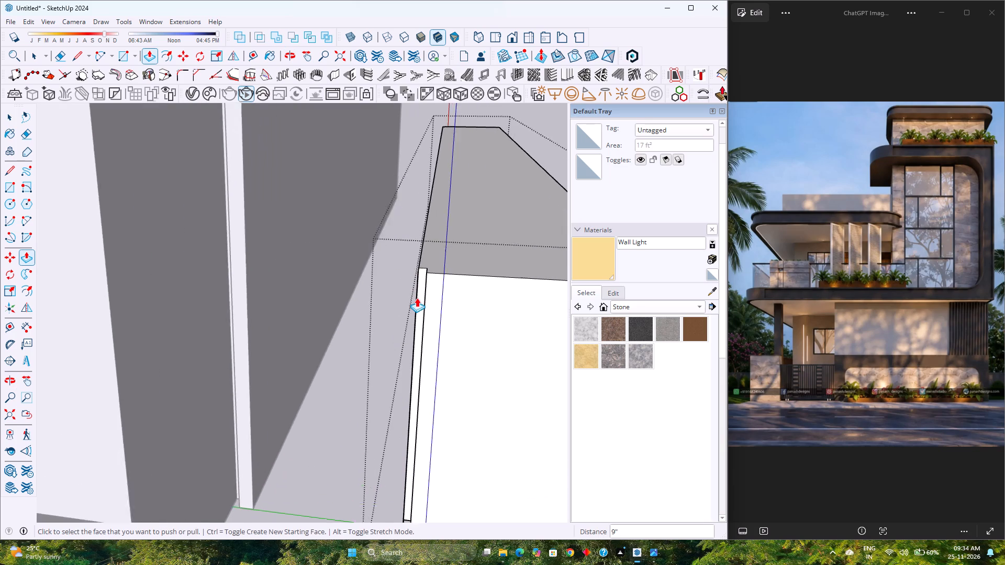
# Examine the block's notched end and the edge along its wall-facing side from several angles.
pyautogui.scroll(-8, 417, 298)
pyautogui.press('space')
pyautogui.scroll(4, 433, 322)
pyautogui.moveTo(416, 341); pyautogui.dragTo(407, 377, button='middle')
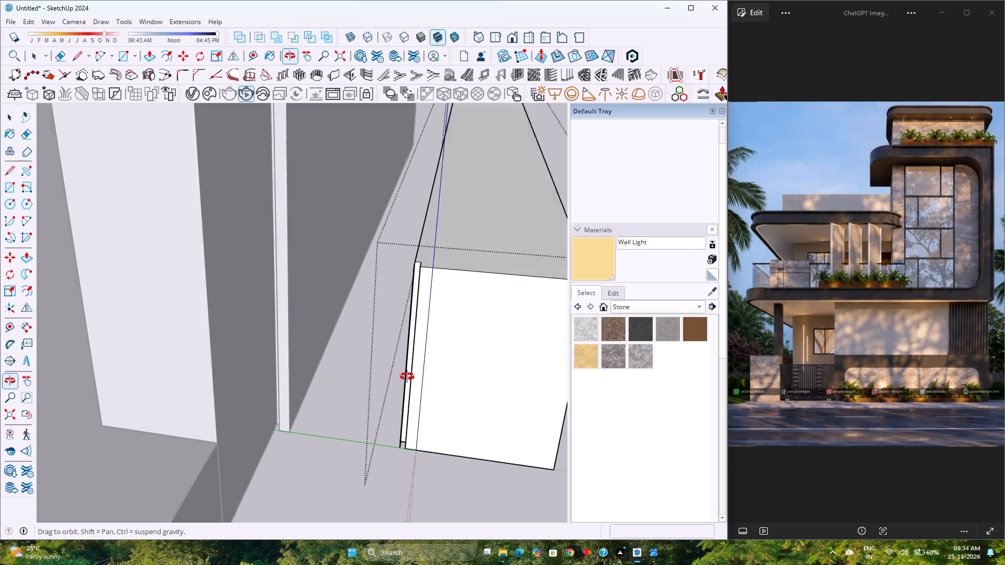
pyautogui.moveTo(407, 377); pyautogui.dragTo(404, 386, button='middle')
pyautogui.scroll(-8, 426, 355)
pyautogui.press('Escape')
pyautogui.scroll(-3, 409, 369)
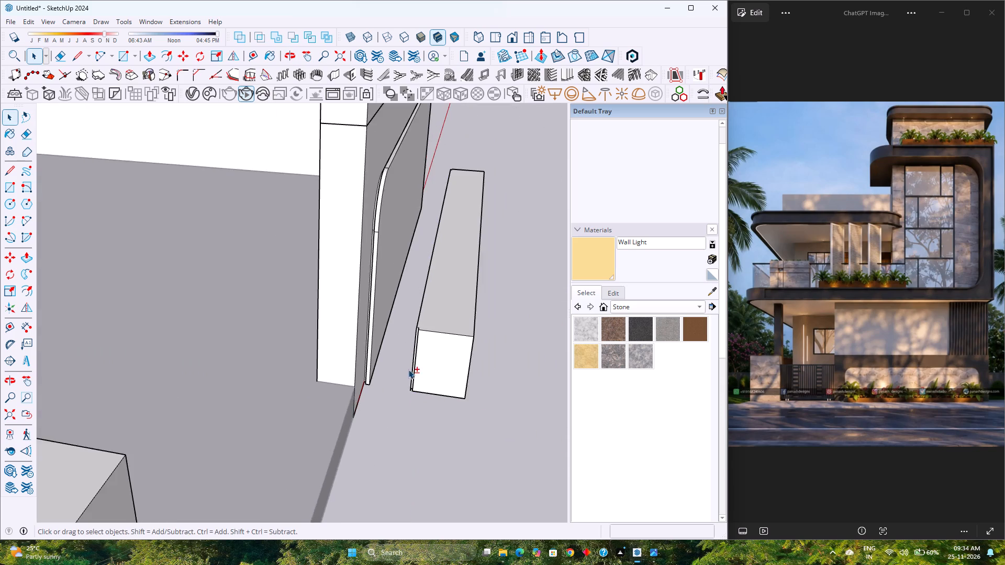
pyautogui.keyDown('shift'); pyautogui.moveTo(408, 369); pyautogui.dragTo(294, 357, button='middle'); pyautogui.keyUp('shift')
pyautogui.keyDown('shift'); pyautogui.middleClick(294, 357); pyautogui.keyUp('shift')
pyautogui.scroll(10, 308, 327)
pyautogui.moveTo(294, 325); pyautogui.dragTo(333, 362, button='middle')
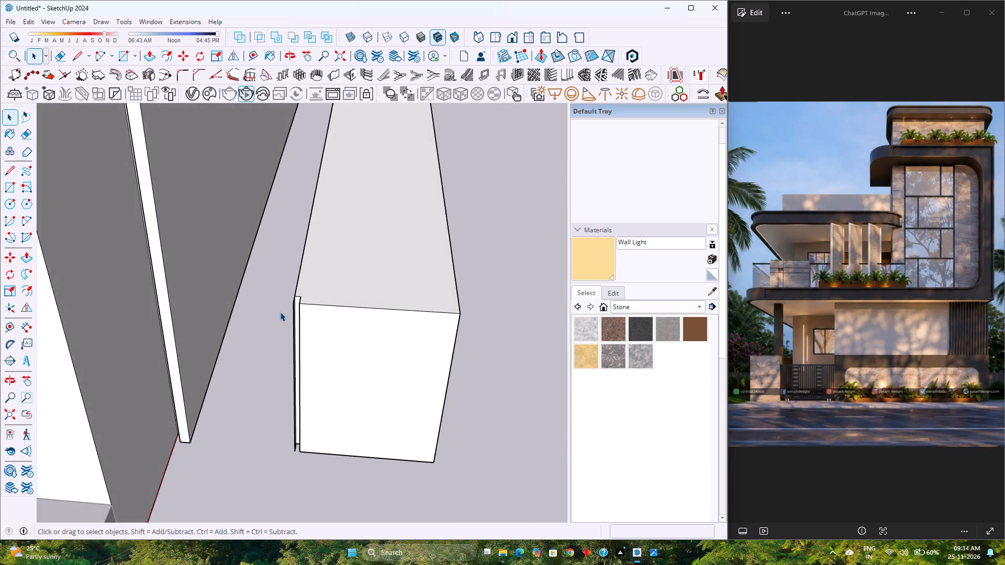
pyautogui.scroll(3, 281, 309)
pyautogui.scroll(-1, 295, 306)
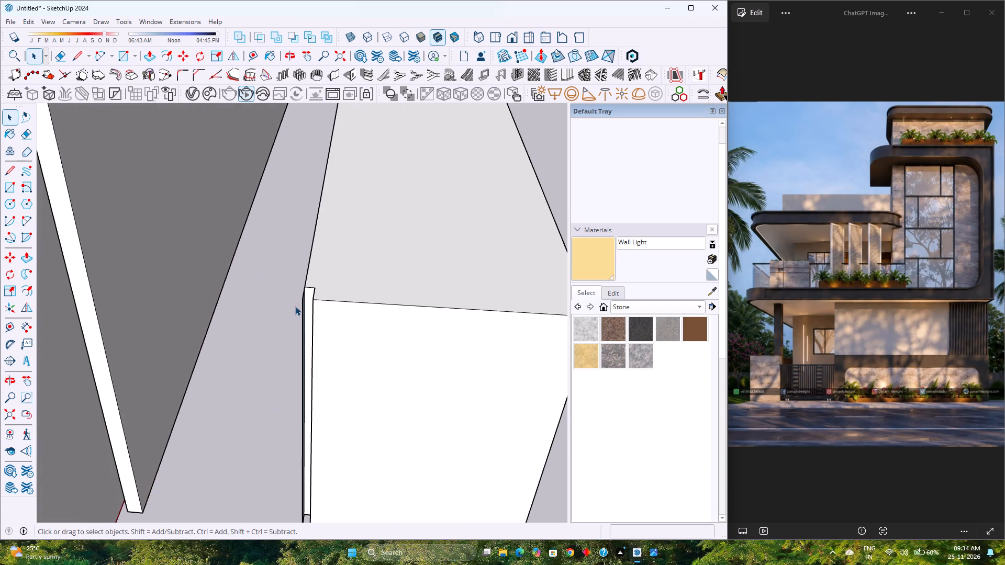
pyautogui.scroll(-2, 295, 306)
# Undo the block's Push/Pulls, the copied strip and the preceding edits on the wall's underside.
pyautogui.hotkey('ctrl', 'z')
pyautogui.hotkey('ctrl', 'z')
pyautogui.hotkey('ctrl', 'z')
pyautogui.hotkey('ctrl', 'z')
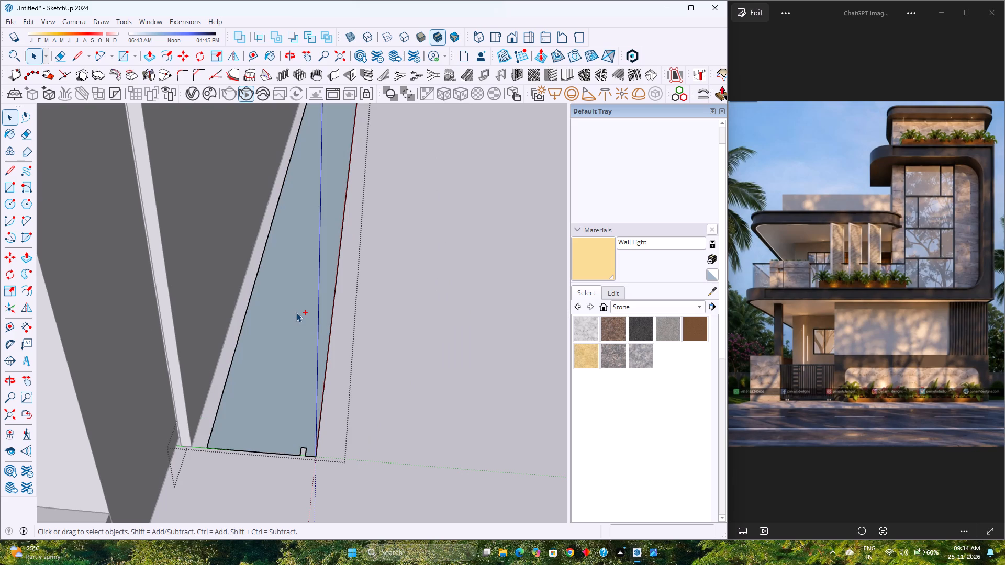
pyautogui.hotkey('ctrl', 'z')
pyautogui.hotkey('ctrl', 'z')
pyautogui.hotkey('ctrl', 'z')
pyautogui.hotkey('ctrl', 'z')
pyautogui.hotkey('ctrl', 'z')
pyautogui.hotkey('ctrl', 'z')
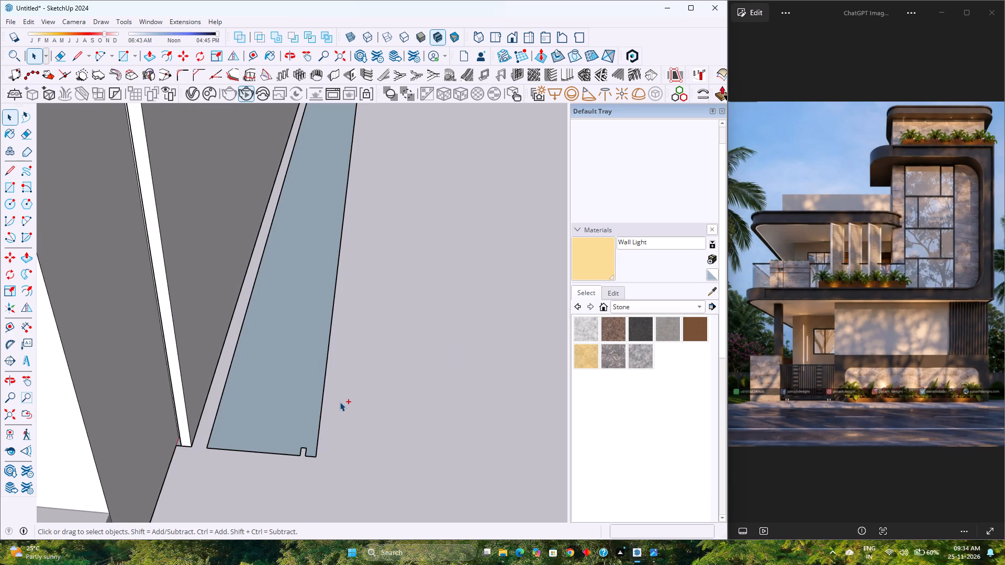
pyautogui.hotkey('ctrl', 'z')
pyautogui.moveTo(330, 399); pyautogui.dragTo(296, 311, button='middle')
pyautogui.middleClick(296, 309)
pyautogui.scroll(-8, 296, 307)
pyautogui.moveTo(261, 353); pyautogui.dragTo(257, 288, button='middle')
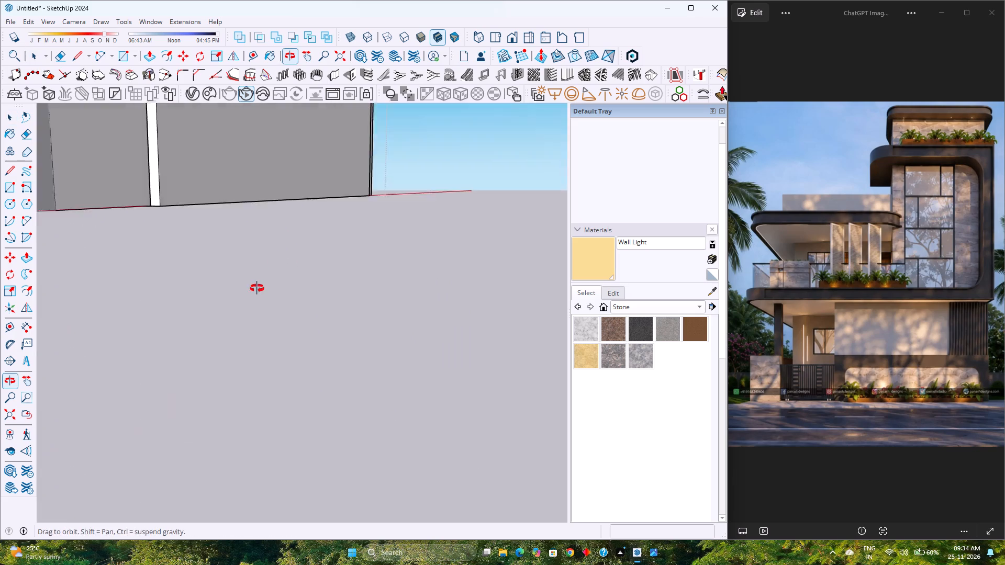
pyautogui.moveTo(257, 288); pyautogui.dragTo(258, 264, button='middle')
pyautogui.scroll(-2, 261, 267)
pyautogui.hotkey('ctrl', 'z')
pyautogui.hotkey('ctrl', 'z')
pyautogui.hotkey('ctrl', 'z')
pyautogui.scroll(-5, 262, 270)
# Draw a 1/2" line across the wall's underside from the notch corner at the rounded panel's end.
pyautogui.keyDown('shift'); pyautogui.moveTo(273, 278); pyautogui.dragTo(307, 368, button='middle'); pyautogui.keyUp('shift')
pyautogui.scroll(7, 304, 299)
pyautogui.moveTo(263, 300); pyautogui.dragTo(307, 192, button='middle')
pyautogui.middleClick(307, 192)
pyautogui.scroll(4, 291, 294)
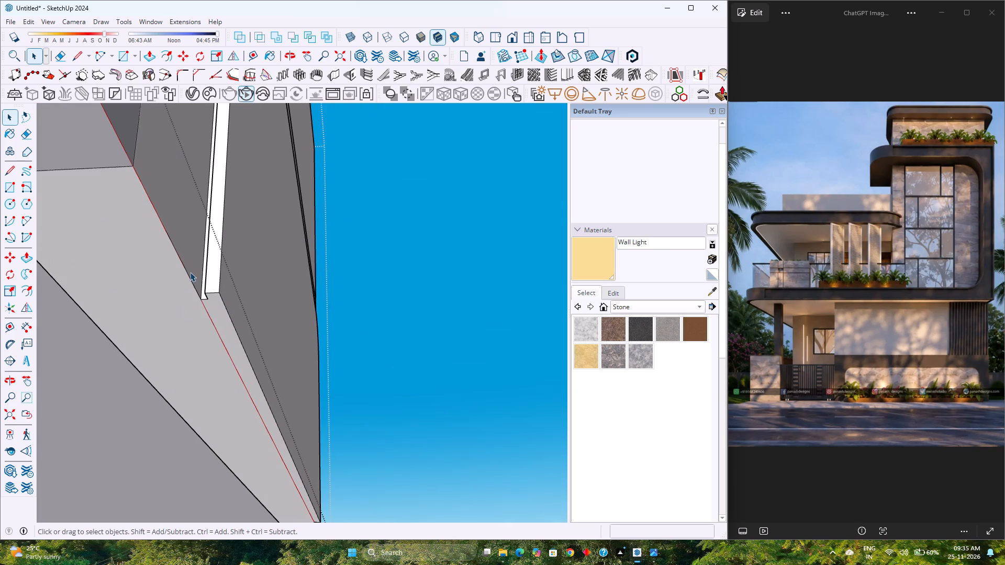
pyautogui.scroll(3, 217, 317)
pyautogui.moveTo(217, 317); pyautogui.dragTo(270, 195, button='middle')
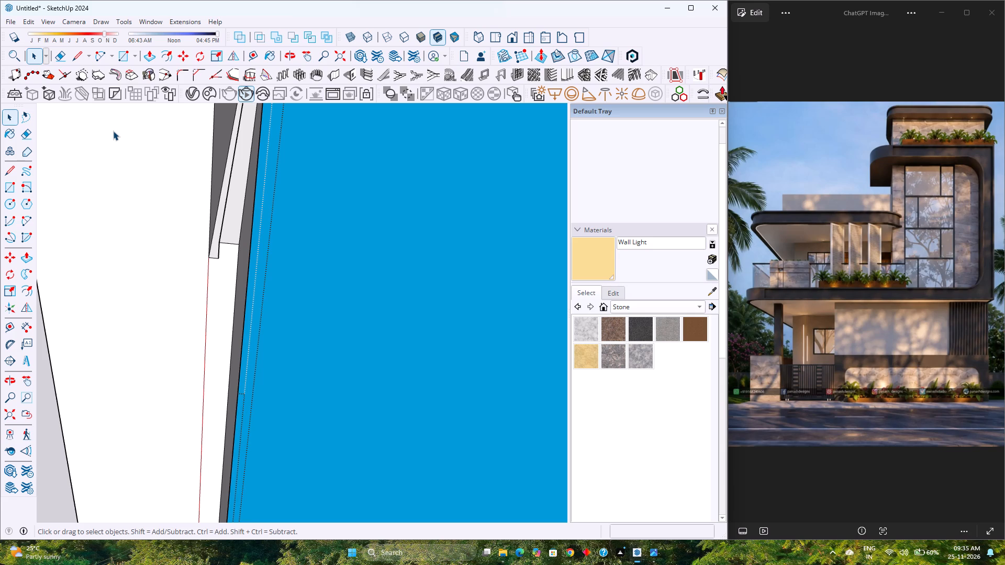
pyautogui.scroll(-3, 113, 131)
pyautogui.scroll(2, 113, 131)
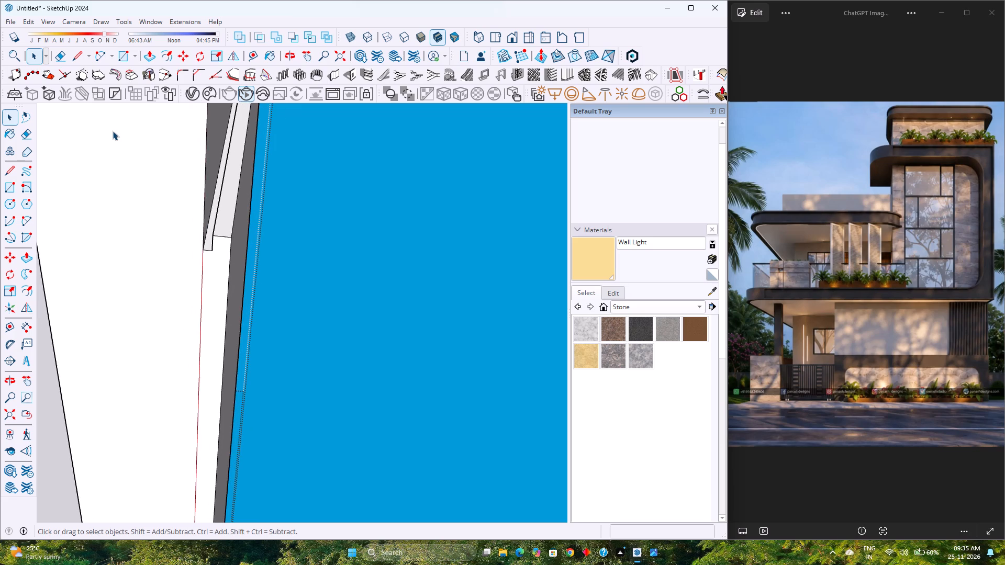
pyautogui.click(76, 63)
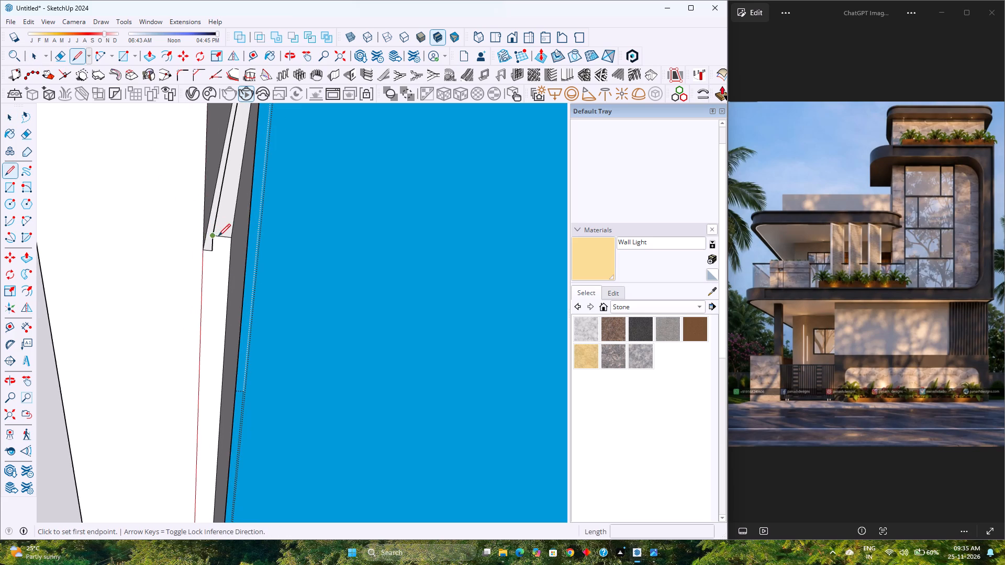
pyautogui.scroll(8, 222, 238)
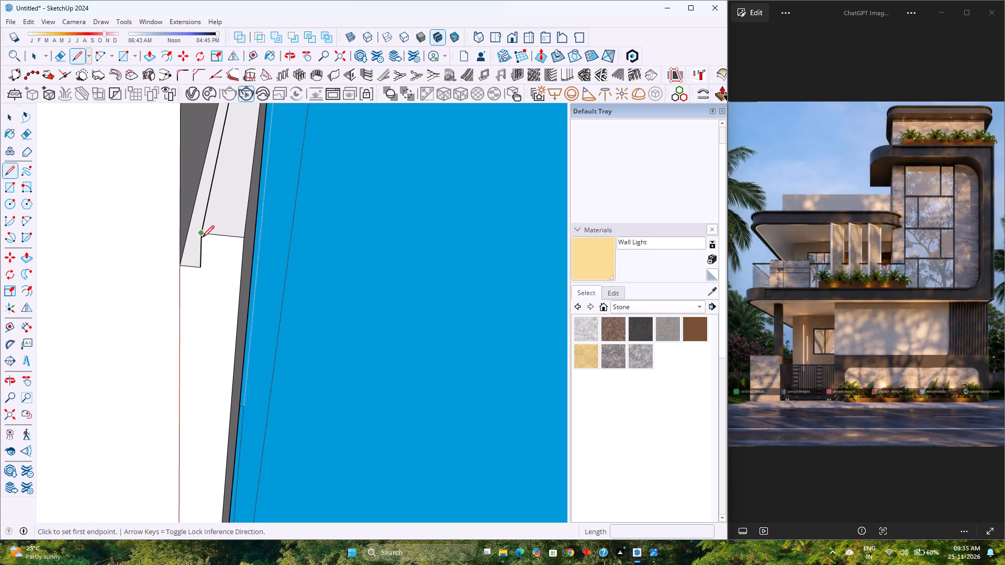
pyautogui.click(202, 238)
pyautogui.click(182, 230)
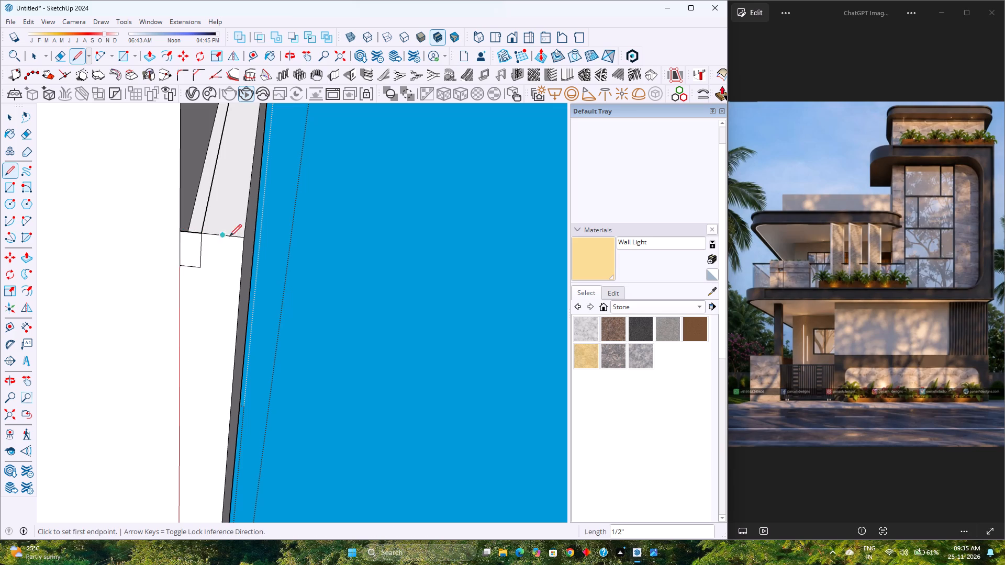
# Draw a 1'6" line outward along the green axis from the wall's outer edge at the panel's end.
pyautogui.click(244, 240)
pyautogui.scroll(-3, 247, 240)
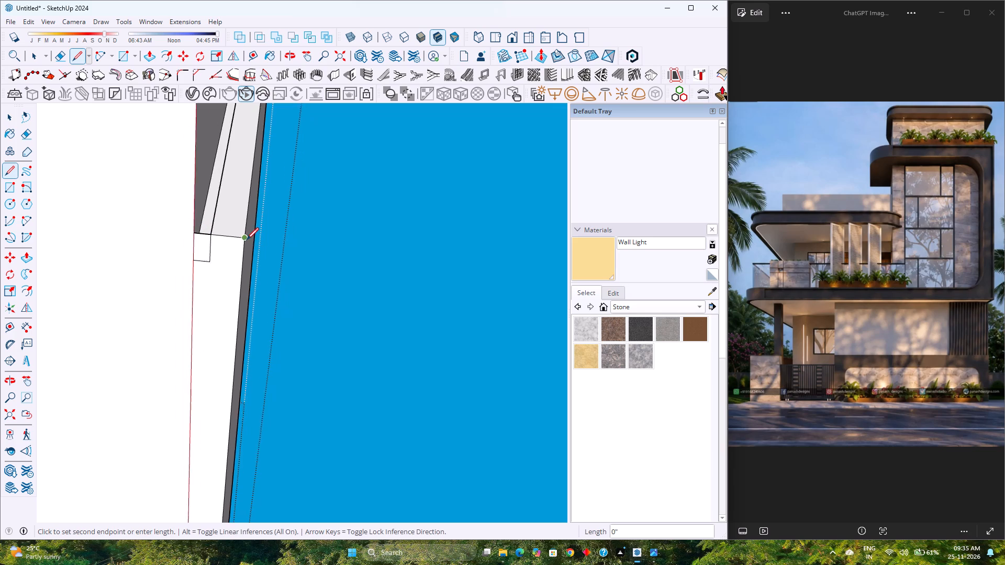
pyautogui.scroll(-6, 247, 240)
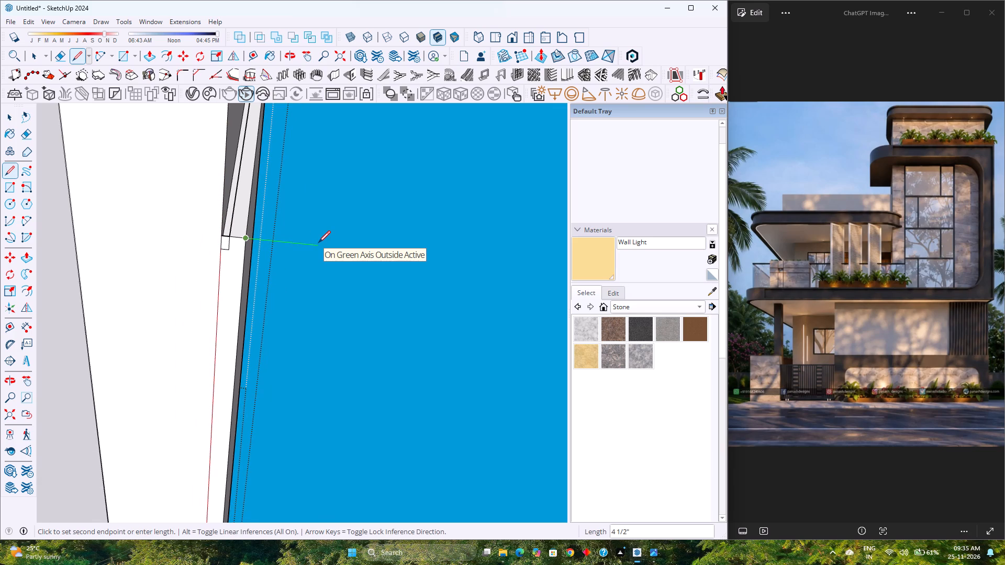
pyautogui.press('2')
pyautogui.press('BackSpace')
pyautogui.write("1'6")
pyautogui.press('Return')
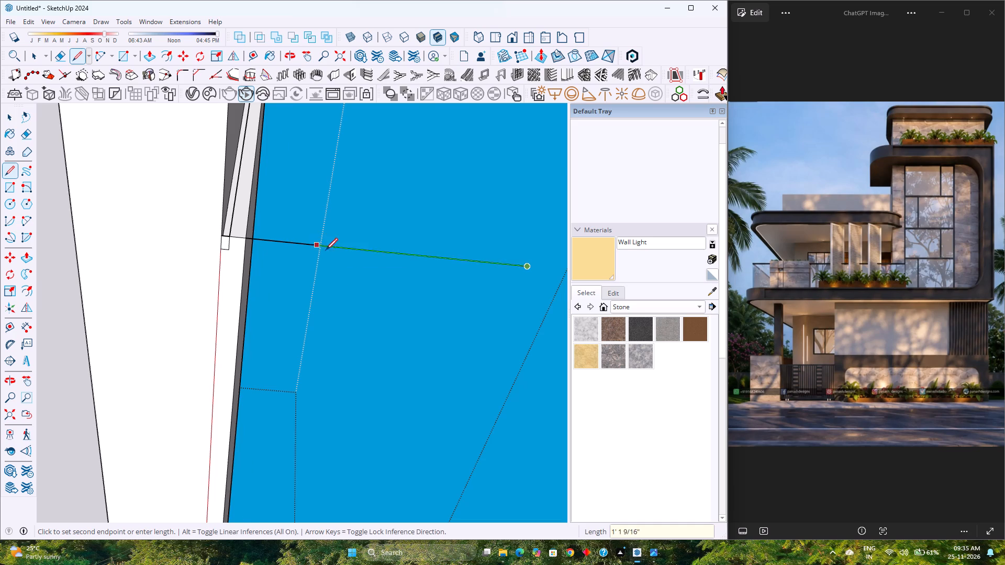
# Continue the outline about 11'4" parallel to the wall to the panel's other end and close it back to the wall's edge.
pyautogui.scroll(-7, 349, 318)
pyautogui.keyDown('shift'); pyautogui.moveTo(345, 338); pyautogui.dragTo(250, 159, button='middle'); pyautogui.keyUp('shift')
pyautogui.keyDown('shift'); pyautogui.middleClick(250, 159); pyautogui.keyUp('shift')
pyautogui.scroll(-3, 250, 159)
pyautogui.scroll(-4, 289, 215)
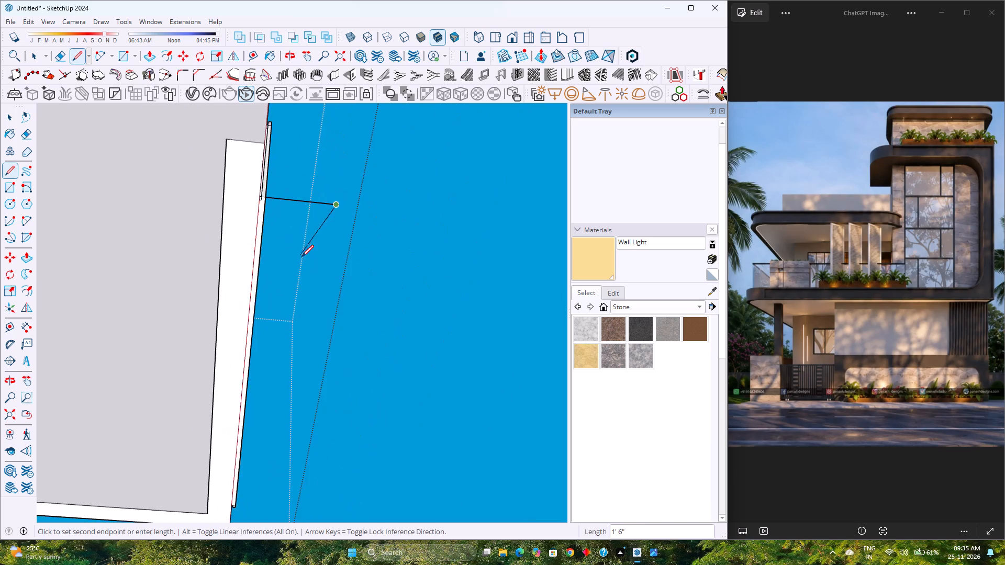
pyautogui.scroll(-4, 301, 257)
pyautogui.press('Left')
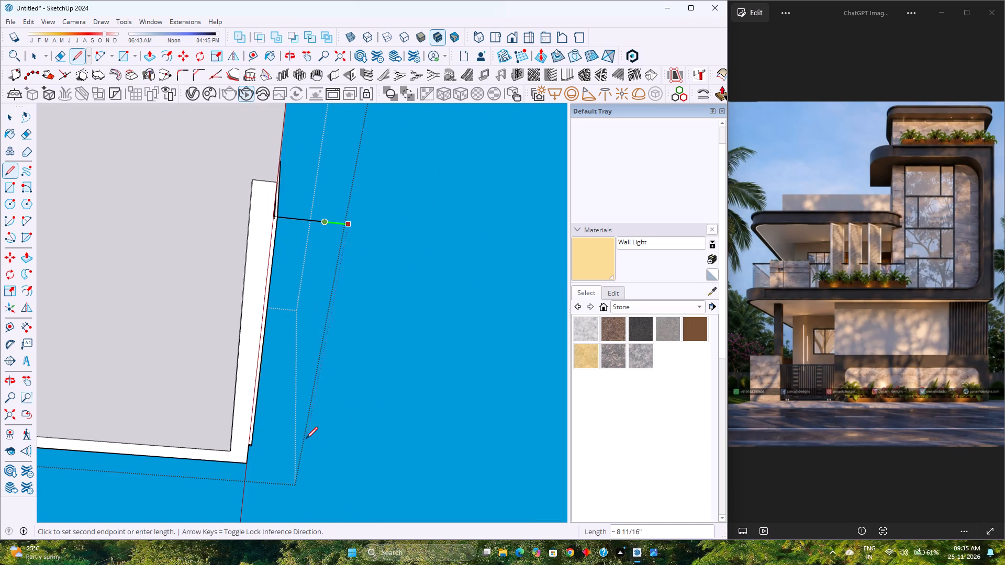
pyautogui.press('Right')
pyautogui.scroll(11, 257, 454)
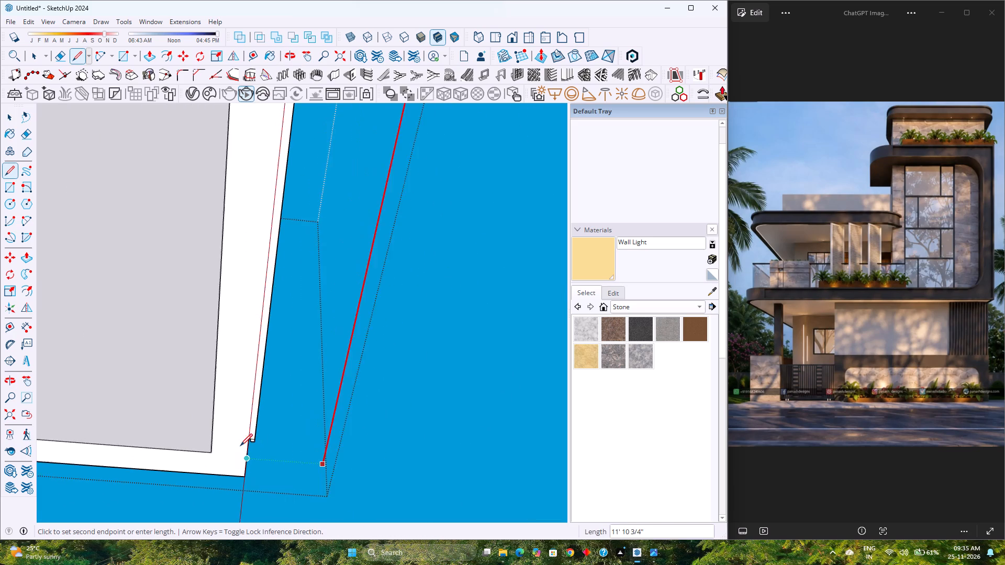
pyautogui.scroll(18, 240, 446)
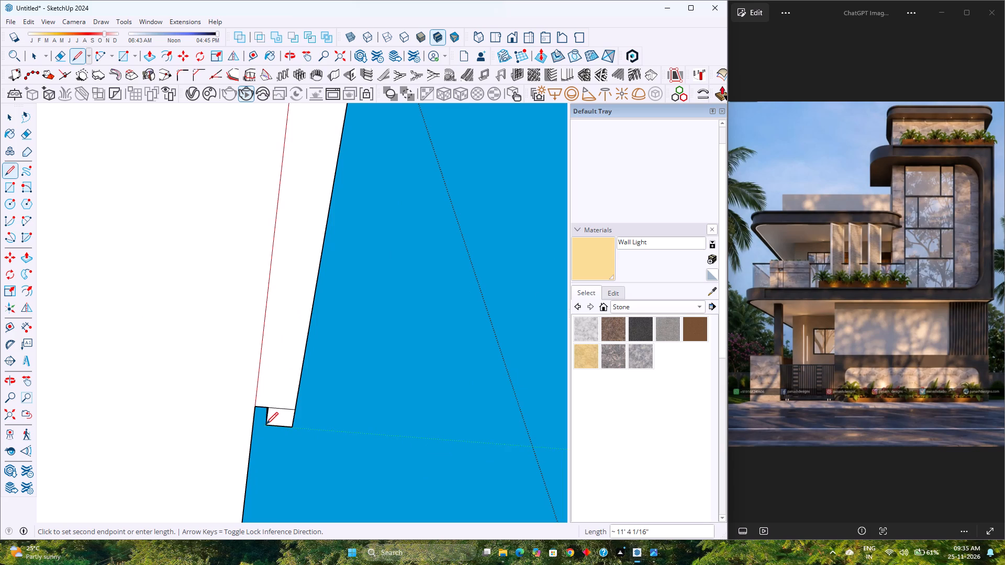
pyautogui.click(266, 424)
pyautogui.click(255, 423)
# Copy the base strip's face and the small notch square at each end 2' outward from the wall along the green axis.
pyautogui.scroll(-3, 251, 427)
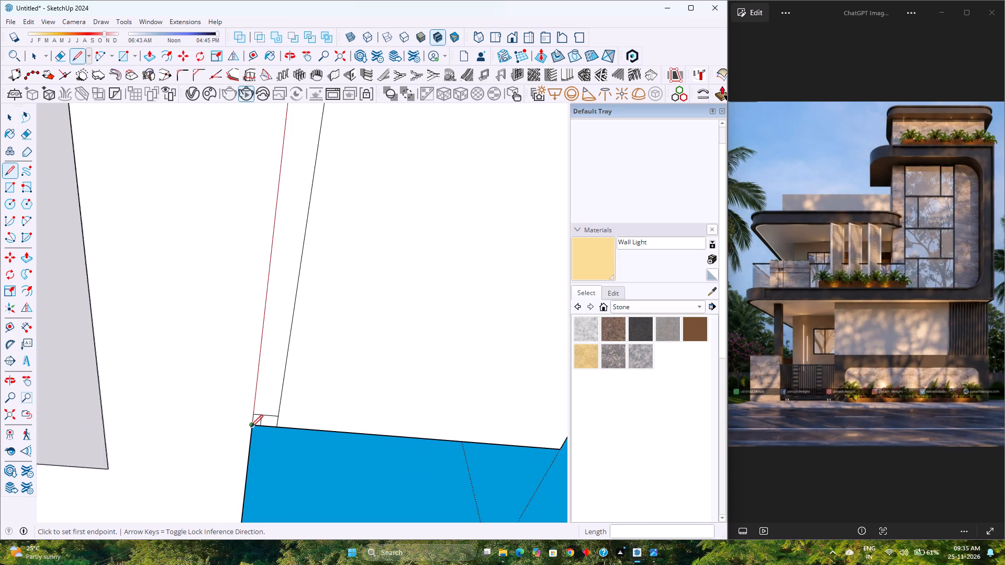
pyautogui.scroll(-12, 251, 427)
pyautogui.press('space')
pyautogui.click(277, 404)
pyautogui.scroll(5, 243, 426)
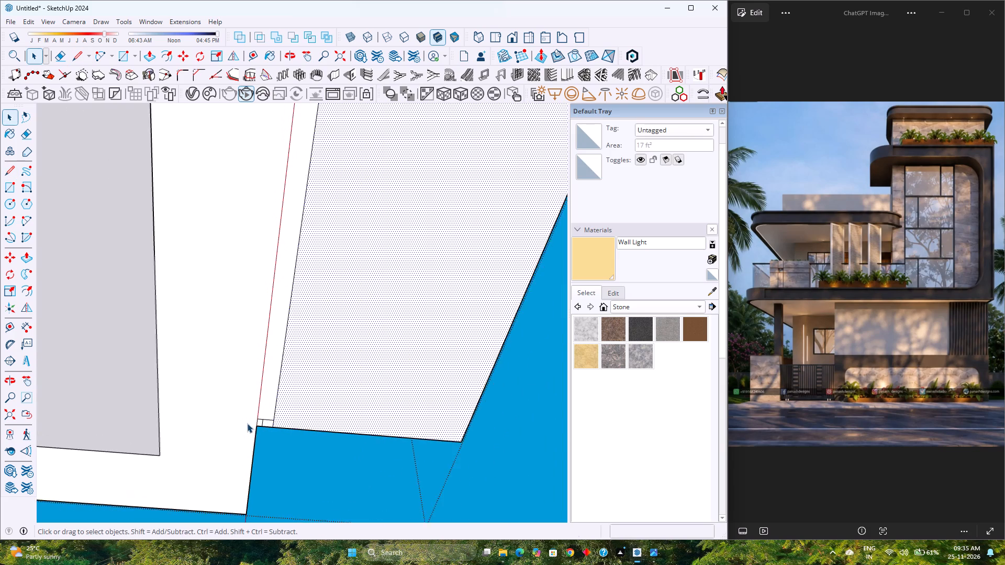
pyautogui.scroll(12, 247, 423)
pyautogui.keyDown('ctrl'); pyautogui.click(290, 421); pyautogui.keyUp('ctrl')
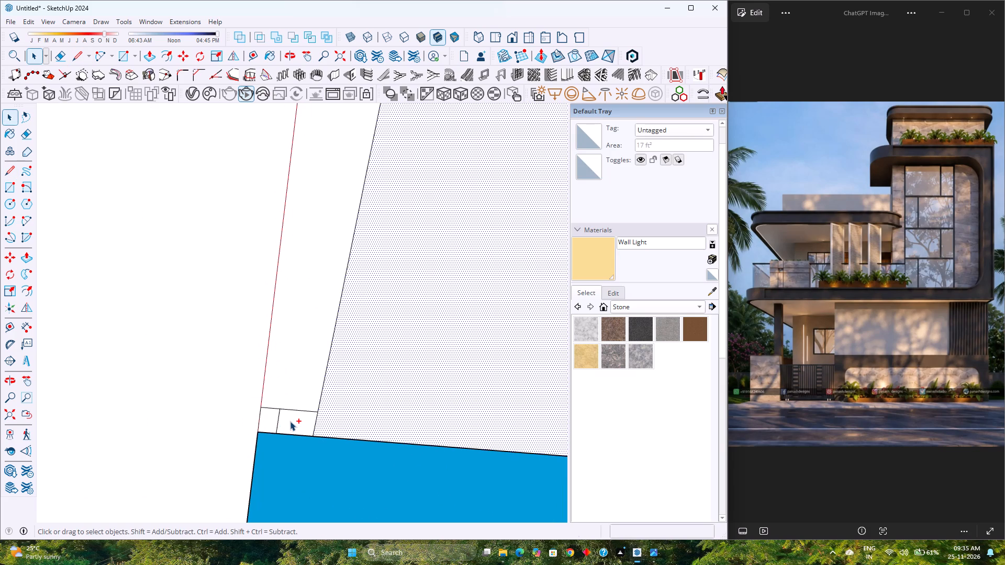
pyautogui.click(297, 453)
pyautogui.click(373, 413)
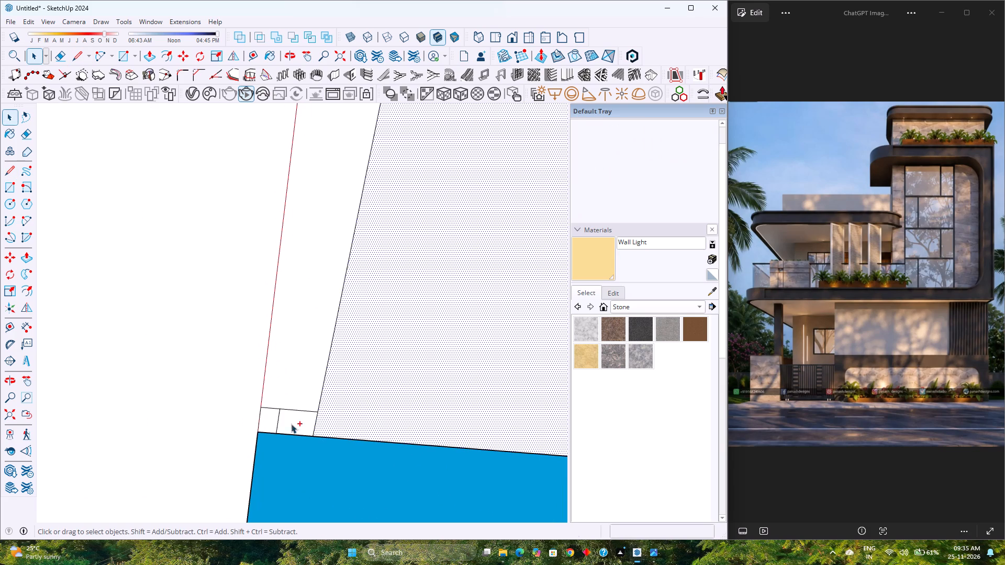
pyautogui.keyDown('ctrl'); pyautogui.click(270, 424); pyautogui.keyUp('ctrl')
pyautogui.scroll(-17, 289, 434)
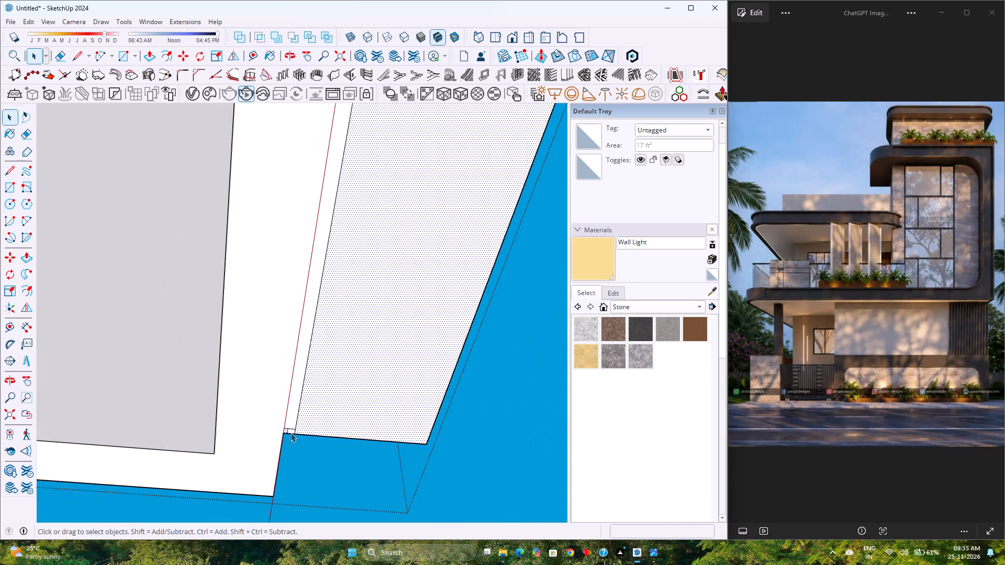
pyautogui.scroll(-4, 291, 433)
pyautogui.keyDown('shift'); pyautogui.moveTo(312, 412); pyautogui.dragTo(292, 490, button='middle'); pyautogui.keyUp('shift')
pyautogui.scroll(-12, 311, 404)
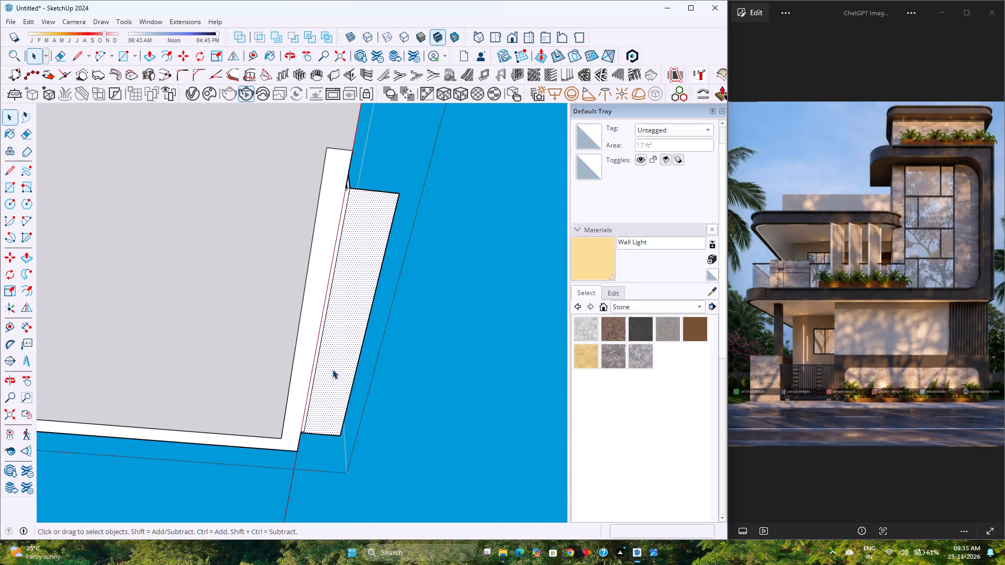
pyautogui.moveTo(329, 376); pyautogui.dragTo(264, 452, button='middle')
pyautogui.scroll(20, 276, 307)
pyautogui.scroll(1, 276, 307)
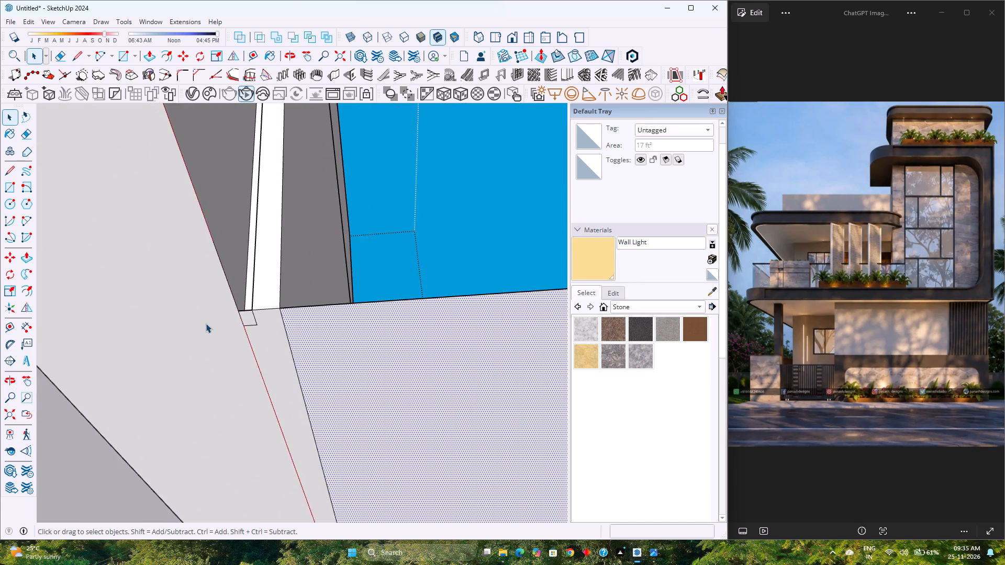
pyautogui.scroll(4, 206, 323)
pyautogui.scroll(3, 262, 328)
pyautogui.keyDown('ctrl'); pyautogui.click(278, 313); pyautogui.keyUp('ctrl')
pyautogui.scroll(-3, 298, 335)
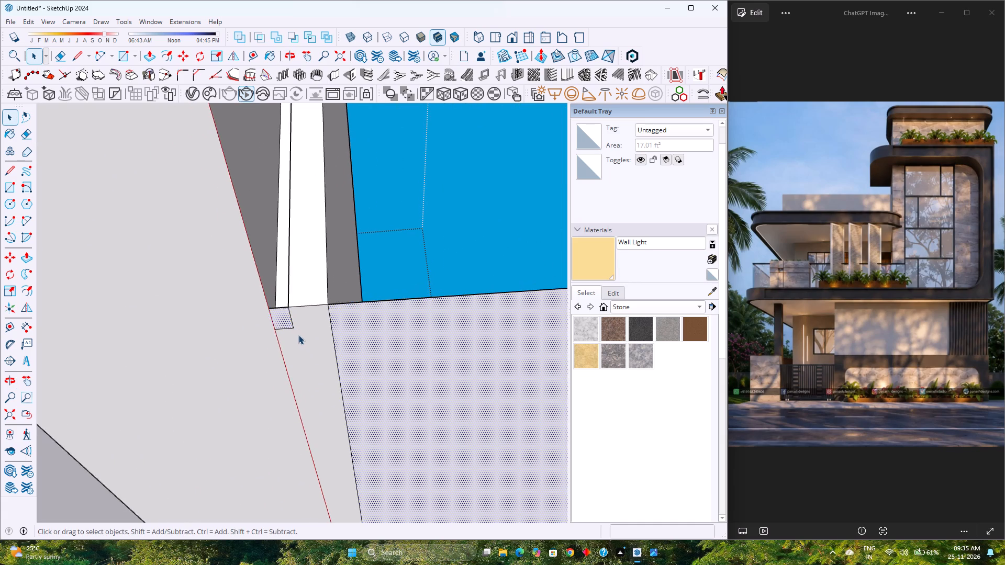
pyautogui.scroll(-17, 298, 335)
pyautogui.press('m')
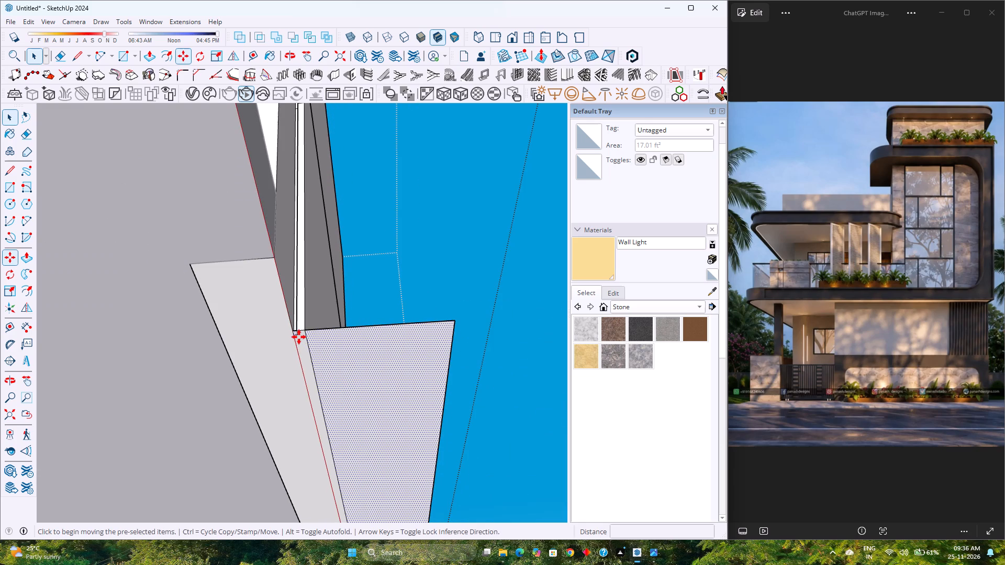
pyautogui.click(456, 320)
pyautogui.scroll(-2, 515, 311)
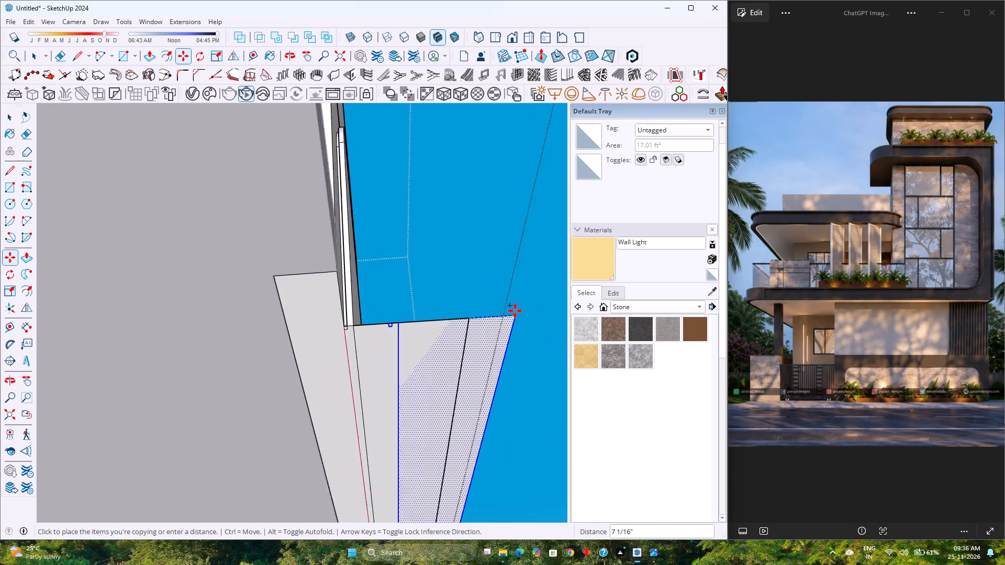
pyautogui.scroll(-5, 515, 311)
pyautogui.keyDown('shift'); pyautogui.moveTo(512, 312); pyautogui.dragTo(296, 329, button='middle'); pyautogui.keyUp('shift')
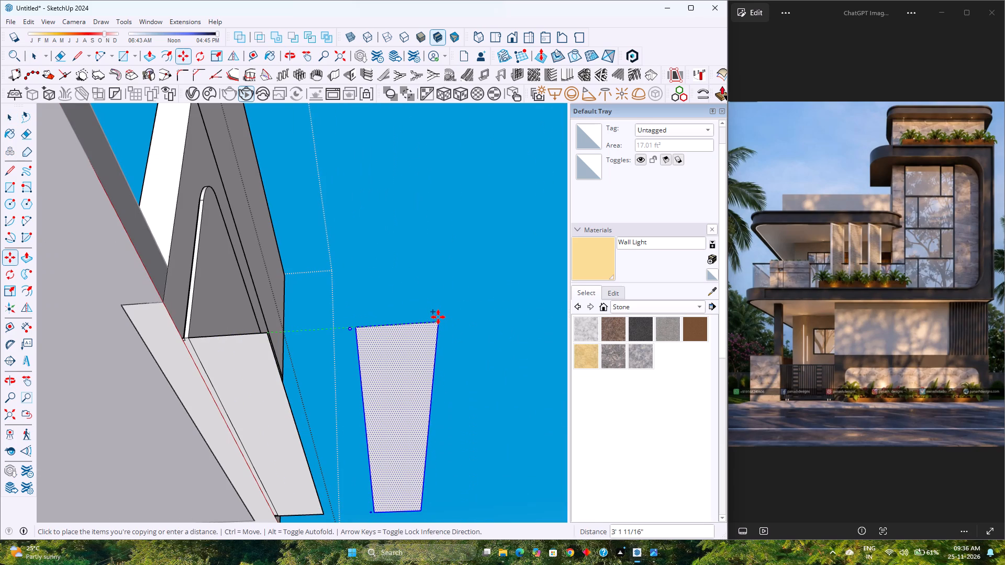
pyautogui.press('Left')
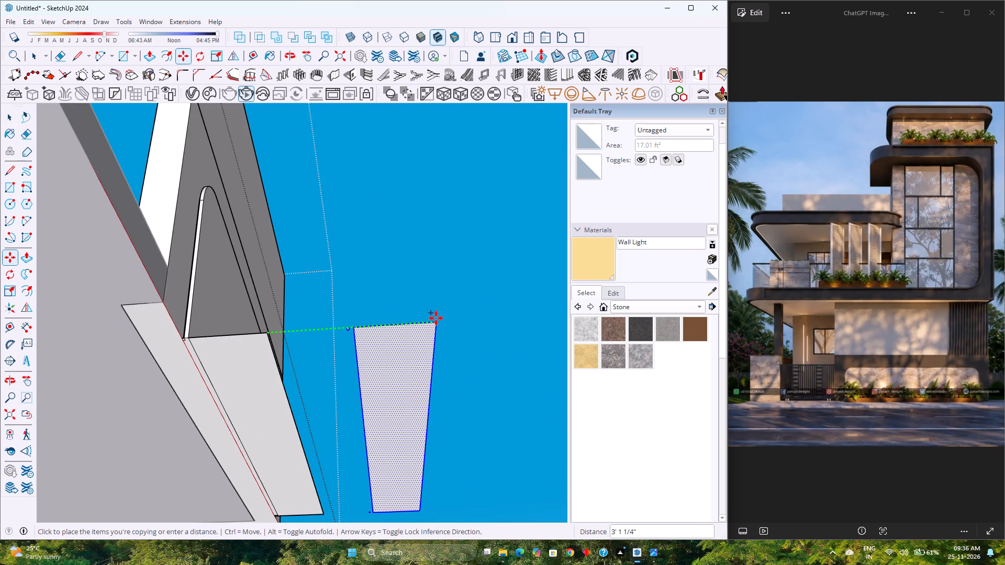
pyautogui.write("2'")
pyautogui.press('Return')
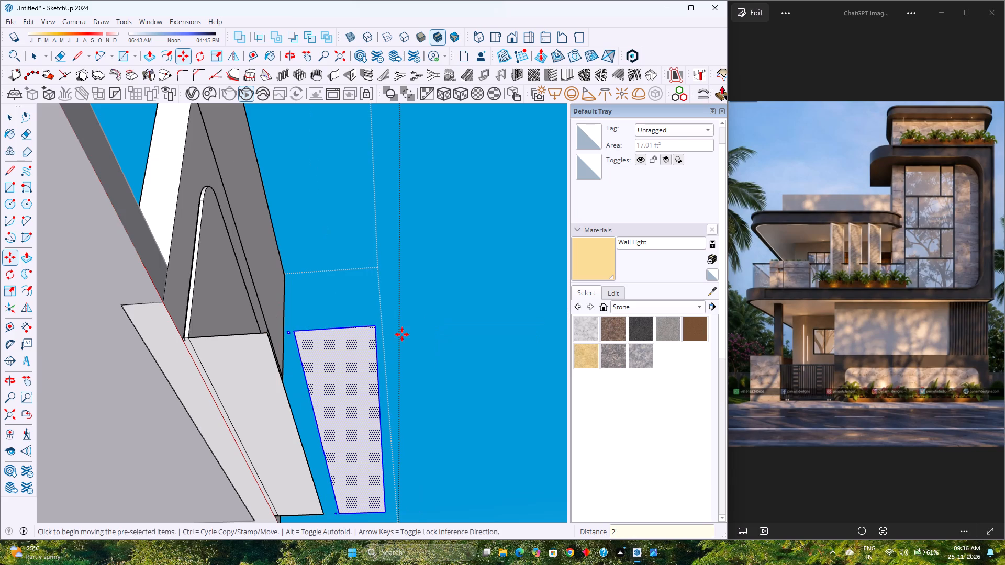
# Group the copied strip and its end squares.
pyautogui.rightClick(363, 353)
pyautogui.click(399, 146)
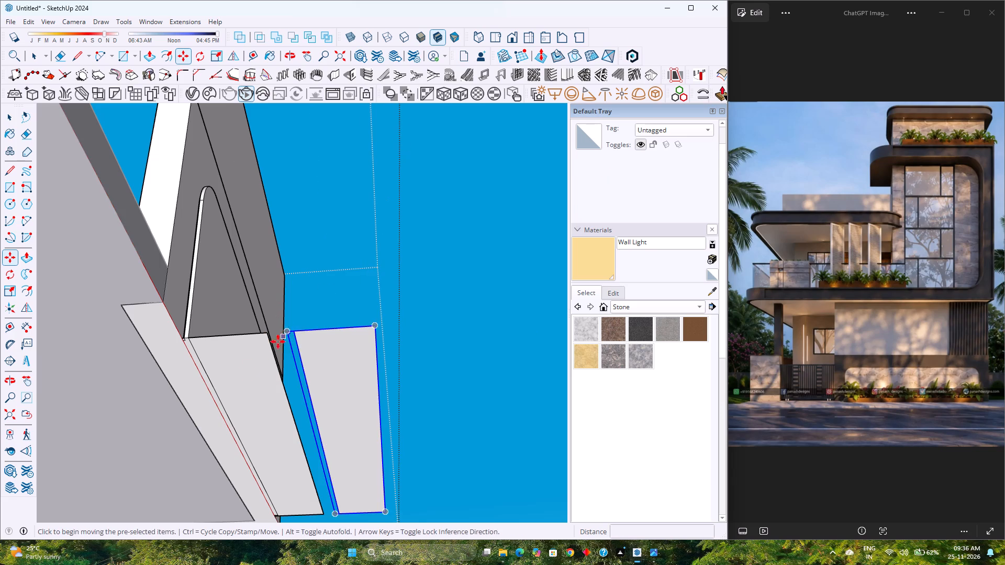
# Erase the original strip's outline from the wall's base, leaving the copied group in place.
pyautogui.moveTo(247, 372); pyautogui.dragTo(297, 338, button='middle')
pyautogui.middleClick(297, 338)
pyautogui.press('e')
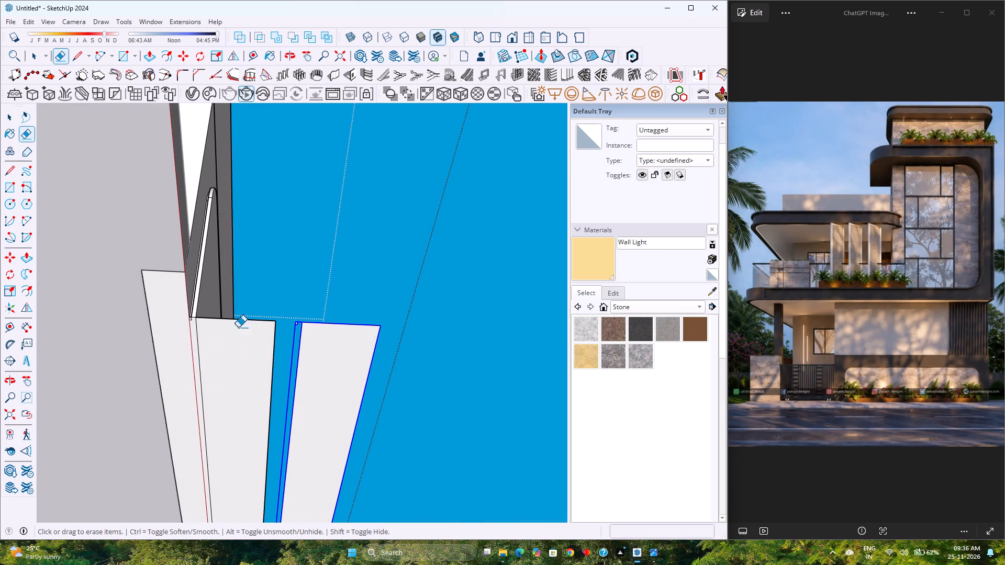
pyautogui.click(251, 319)
pyautogui.moveTo(269, 356); pyautogui.dragTo(273, 354)
pyautogui.scroll(-5, 272, 354)
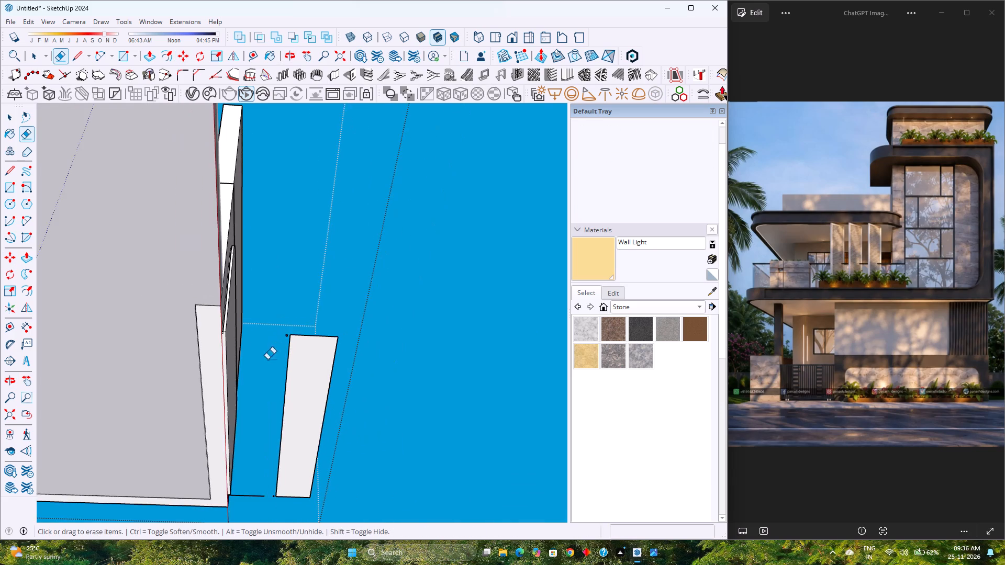
pyautogui.keyDown('shift'); pyautogui.moveTo(235, 397); pyautogui.dragTo(280, 282, button='middle'); pyautogui.keyUp('shift')
pyautogui.keyDown('shift'); pyautogui.middleClick(280, 282); pyautogui.keyUp('shift')
pyautogui.moveTo(289, 395); pyautogui.dragTo(293, 369)
# Erase the line across the rounded panel's underside and the notch square's closing edge at the panel's near end.
pyautogui.scroll(9, 288, 388)
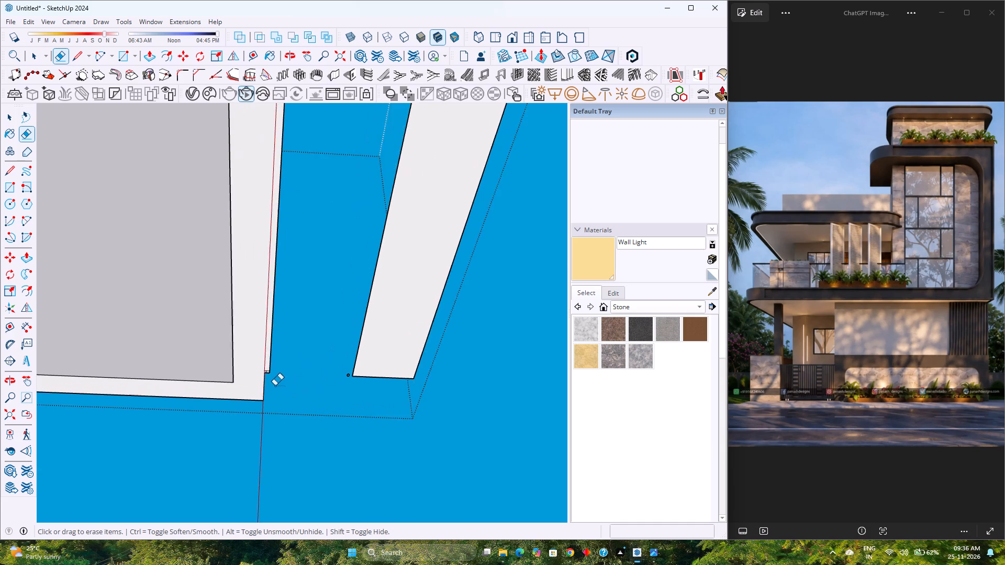
pyautogui.scroll(20, 275, 386)
pyautogui.scroll(5, 275, 386)
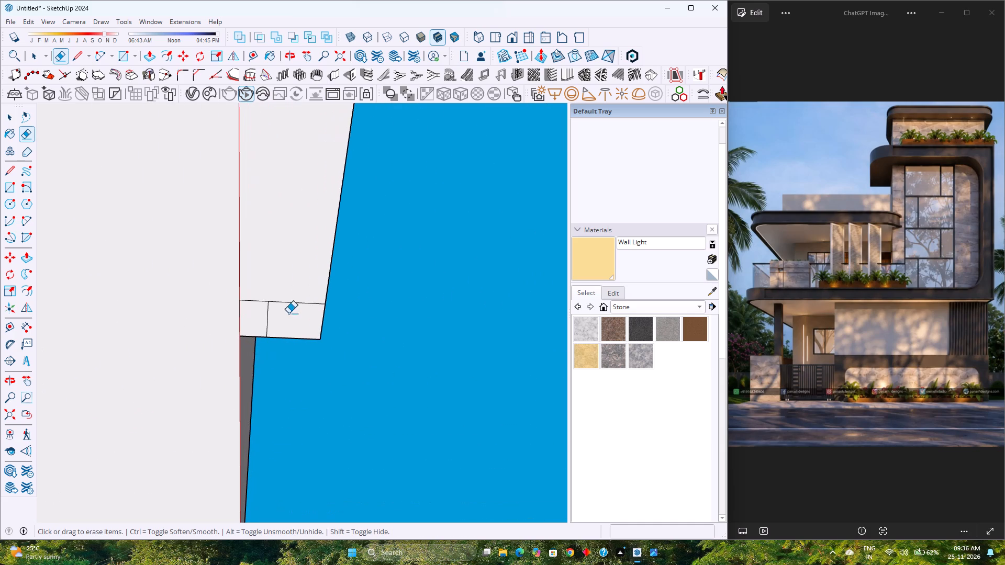
pyautogui.click(292, 302)
pyautogui.moveTo(251, 332); pyautogui.dragTo(259, 354)
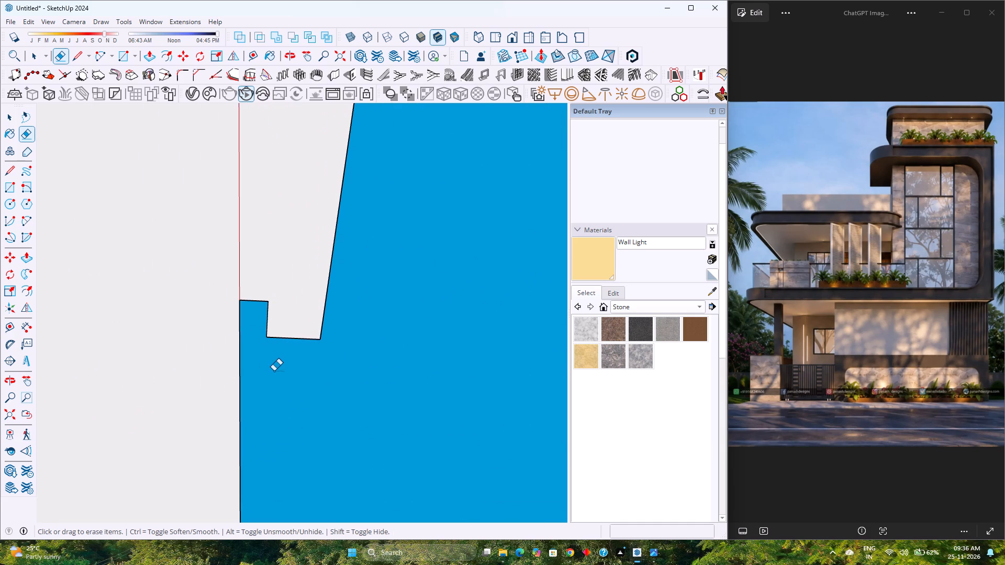
pyautogui.hotkey('ctrl', 'z')
pyautogui.scroll(3, 260, 365)
pyautogui.moveTo(260, 364); pyautogui.dragTo(297, 345, button='middle')
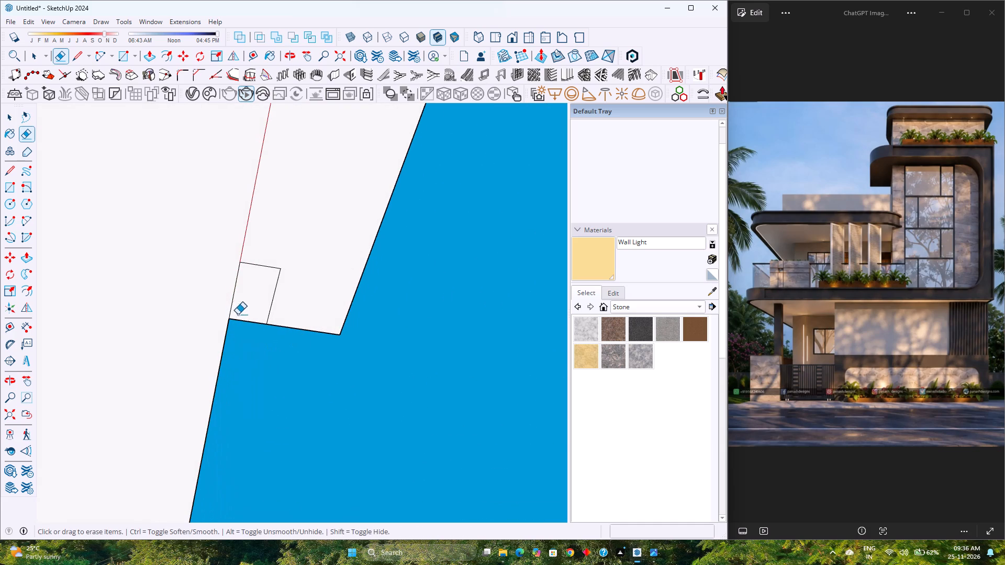
pyautogui.click(249, 321)
# Erase the notch square's closing edge on the wall's underside at the panel's far end.
pyautogui.scroll(-4, 263, 356)
pyautogui.moveTo(275, 358); pyautogui.dragTo(211, 363, button='middle')
pyautogui.scroll(-9, 211, 364)
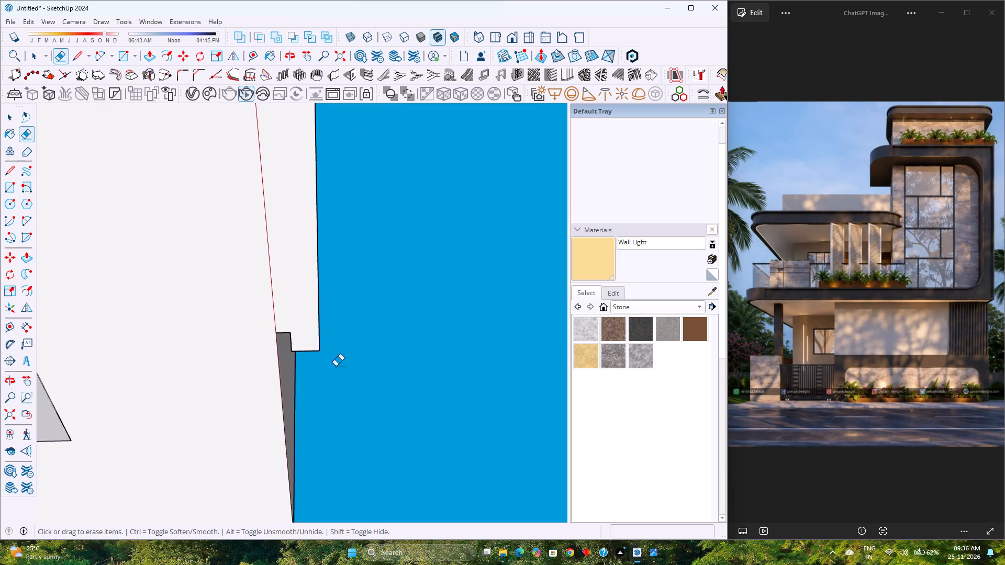
pyautogui.scroll(-20, 336, 366)
pyautogui.scroll(-2, 336, 366)
pyautogui.keyDown('shift'); pyautogui.moveTo(354, 298); pyautogui.dragTo(353, 464, button='middle'); pyautogui.keyUp('shift')
pyautogui.scroll(-8, 338, 357)
pyautogui.keyDown('shift'); pyautogui.moveTo(371, 278); pyautogui.dragTo(368, 419, button='middle'); pyautogui.keyUp('shift')
pyautogui.keyDown('shift'); pyautogui.middleClick(368, 419); pyautogui.keyUp('shift')
pyautogui.scroll(3, 310, 292)
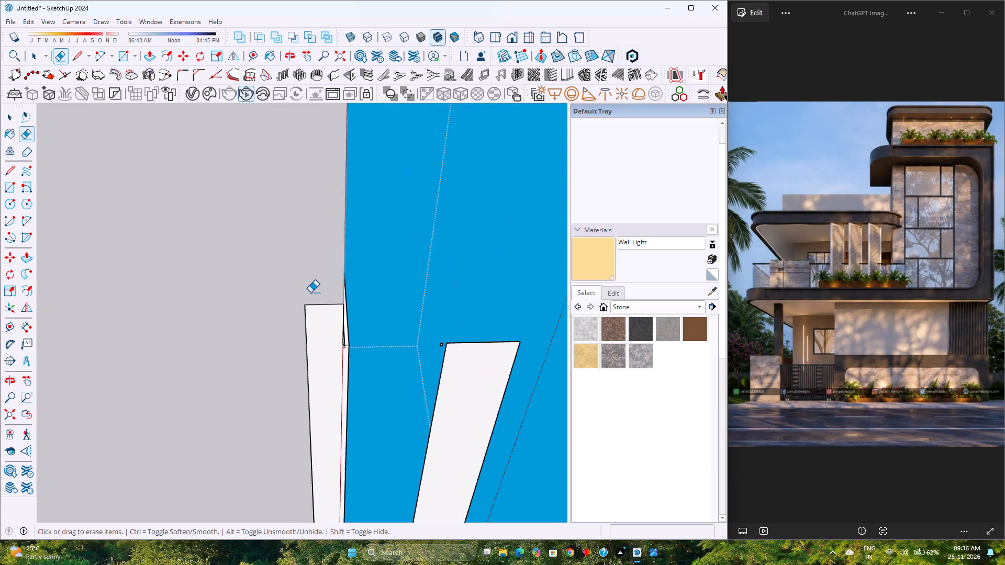
pyautogui.scroll(2, 310, 292)
pyautogui.scroll(20, 344, 356)
pyautogui.scroll(2, 344, 356)
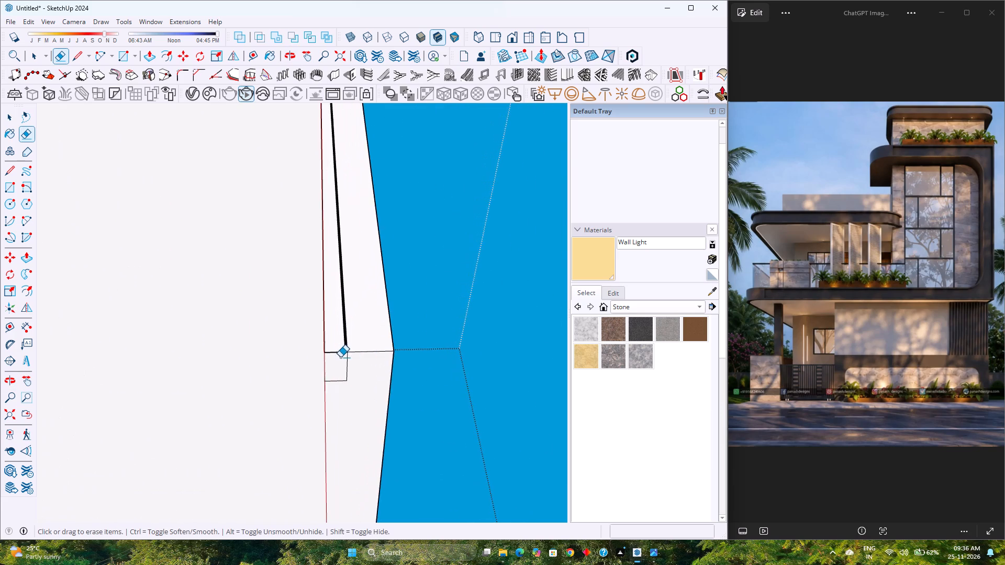
pyautogui.moveTo(340, 359); pyautogui.dragTo(320, 282, button='middle')
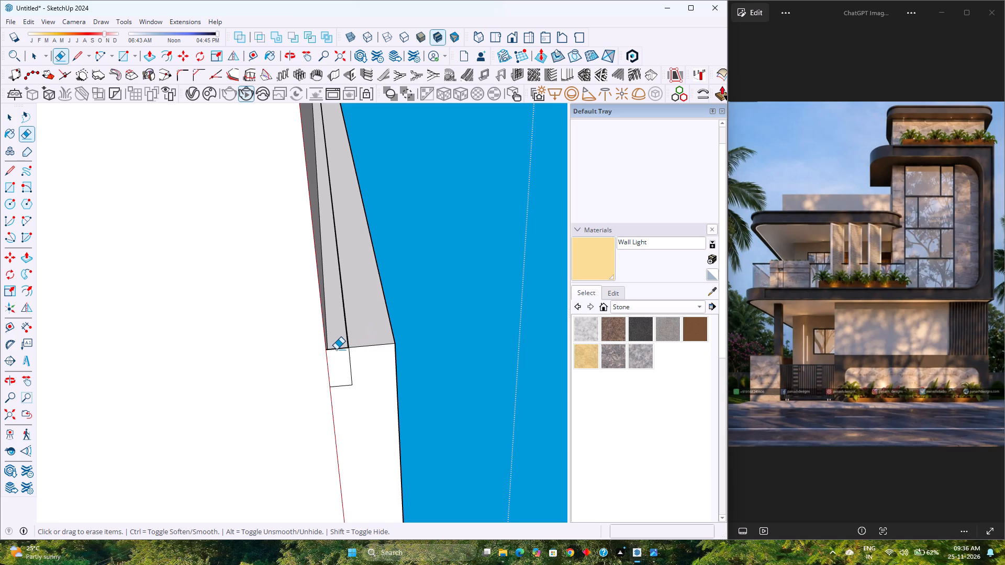
pyautogui.click(336, 349)
pyautogui.scroll(-13, 336, 349)
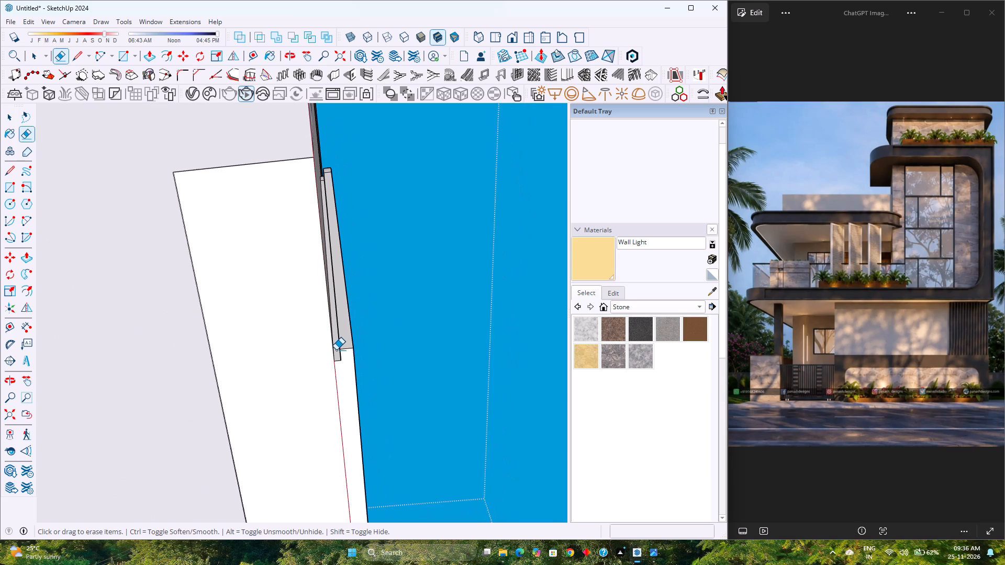
# Move the grouped strip 2' back against the wall, matching its end square's corner to the notch corner beside the rounded panel.
pyautogui.press('space')
pyautogui.scroll(-9, 336, 350)
pyautogui.scroll(-5, 383, 338)
pyautogui.moveTo(383, 339); pyautogui.dragTo(382, 488, button='middle')
pyautogui.middleClick(382, 488)
pyautogui.moveTo(499, 318); pyautogui.dragTo(432, 492, button='middle')
pyautogui.scroll(1, 421, 444)
pyautogui.keyDown('shift'); pyautogui.moveTo(410, 439); pyautogui.dragTo(435, 288, button='middle'); pyautogui.keyUp('shift')
pyautogui.moveTo(413, 331); pyautogui.dragTo(415, 358, button='middle')
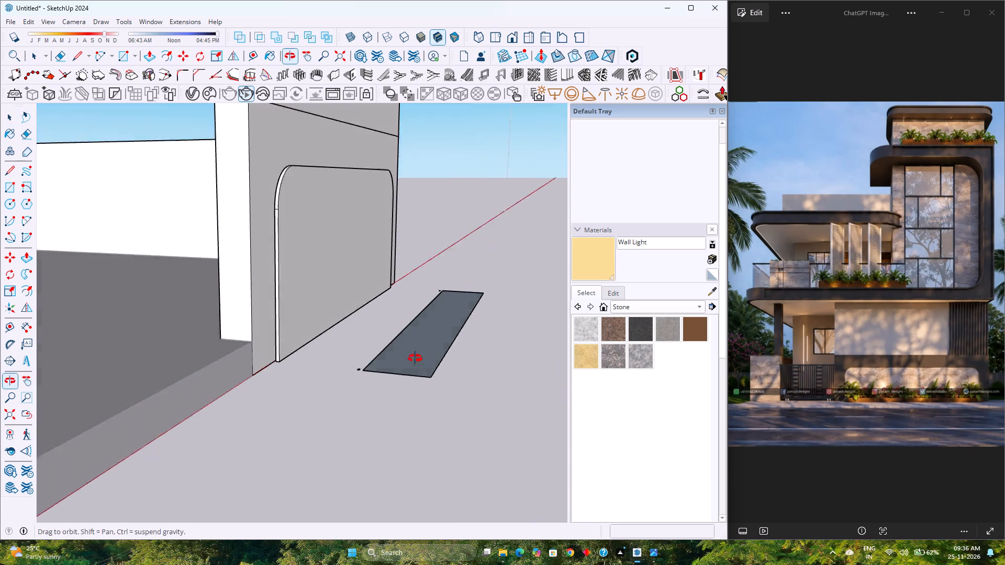
pyautogui.moveTo(415, 358); pyautogui.dragTo(417, 397, button='middle')
pyautogui.click(436, 392)
pyautogui.press('m')
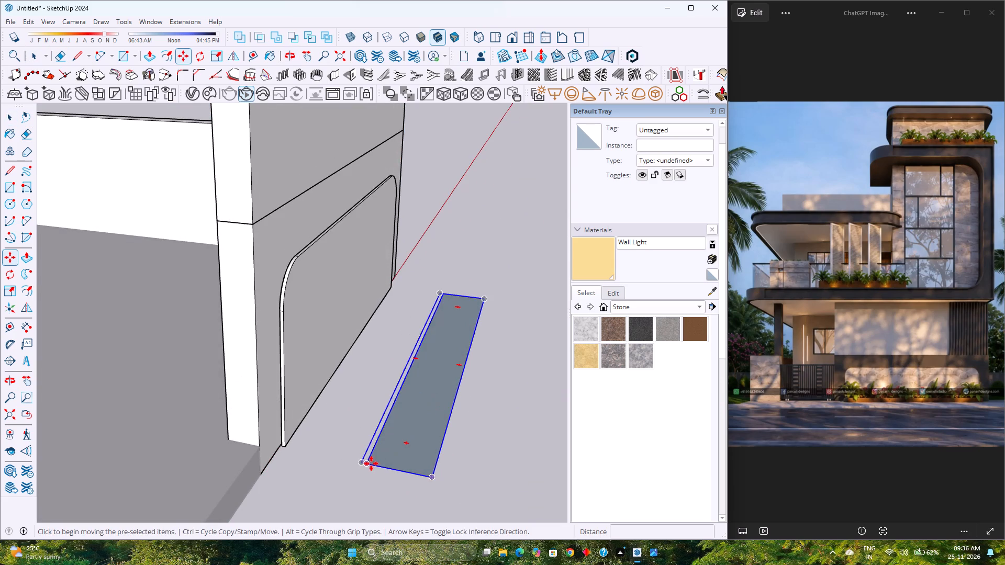
pyautogui.scroll(9, 371, 464)
pyautogui.click(355, 459)
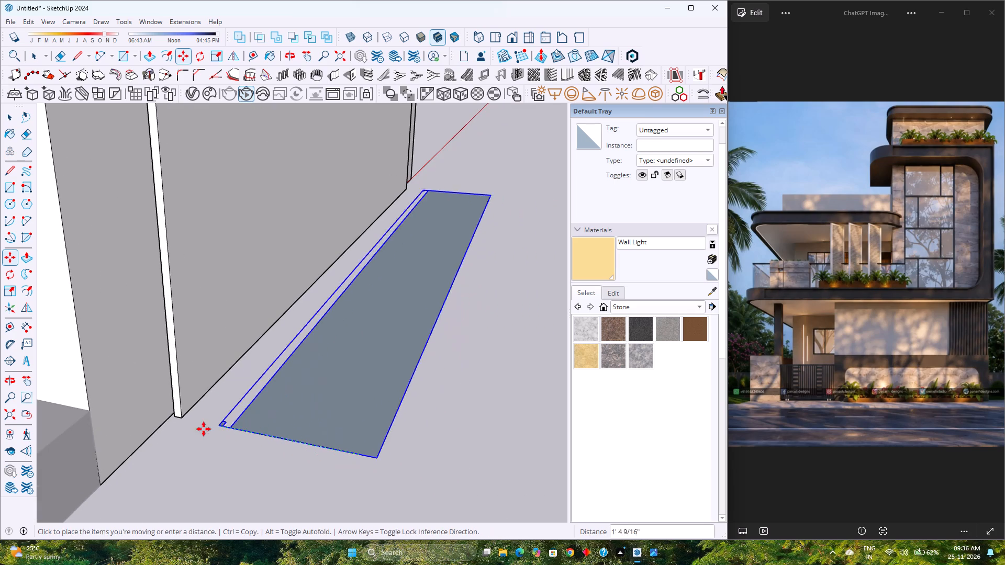
pyautogui.scroll(12, 172, 418)
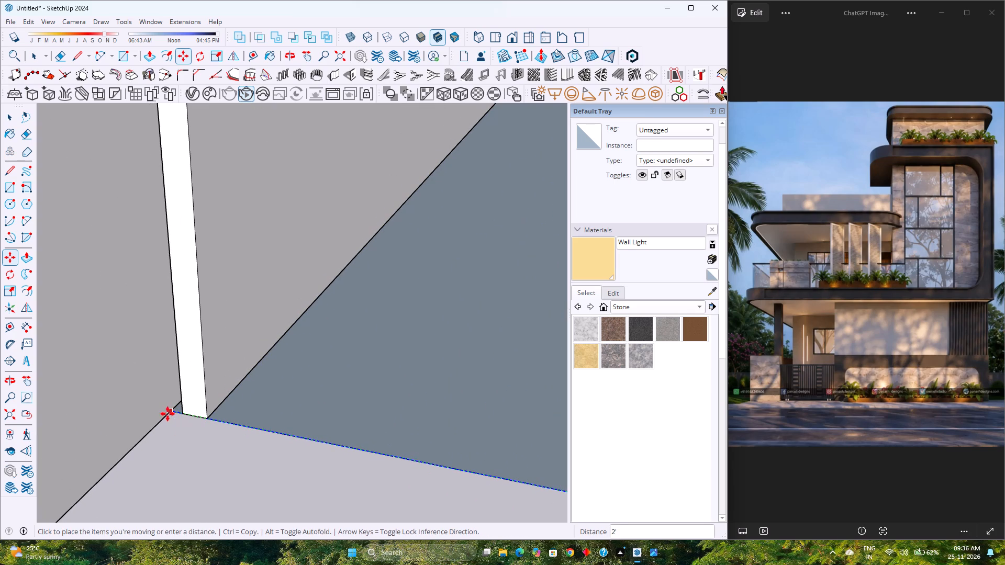
pyautogui.click(167, 414)
# Open the strip group for editing and Push/Pull its main face up 1'6".
pyautogui.moveTo(172, 415); pyautogui.dragTo(267, 441, button='middle')
pyautogui.middleClick(267, 441)
pyautogui.scroll(4, 318, 463)
pyautogui.moveTo(318, 463); pyautogui.dragTo(309, 456, button='middle')
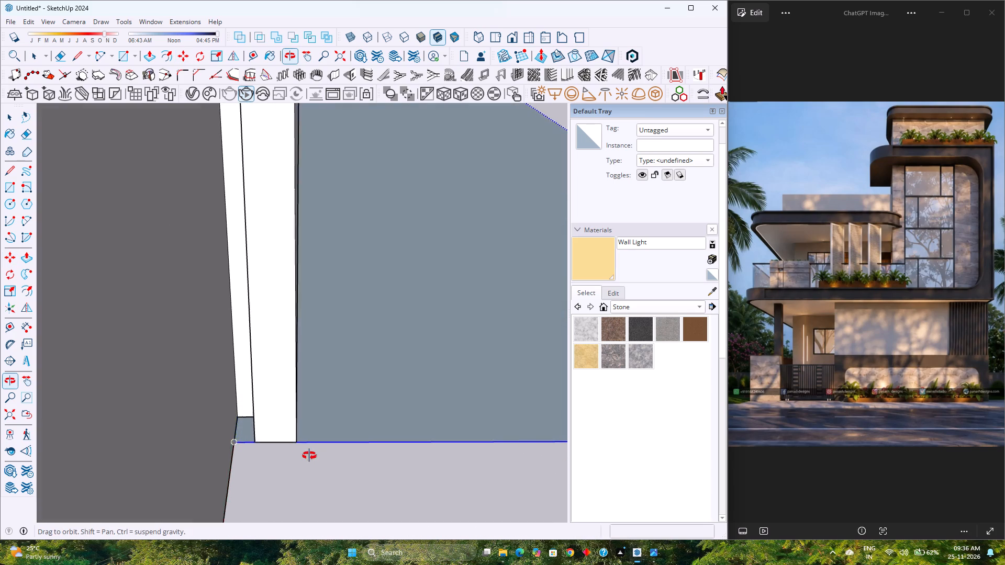
pyautogui.moveTo(309, 456); pyautogui.dragTo(266, 381, button='middle')
pyautogui.middleClick(266, 381)
pyautogui.scroll(-3, 266, 381)
pyautogui.press('space')
pyautogui.doubleClick(317, 358)
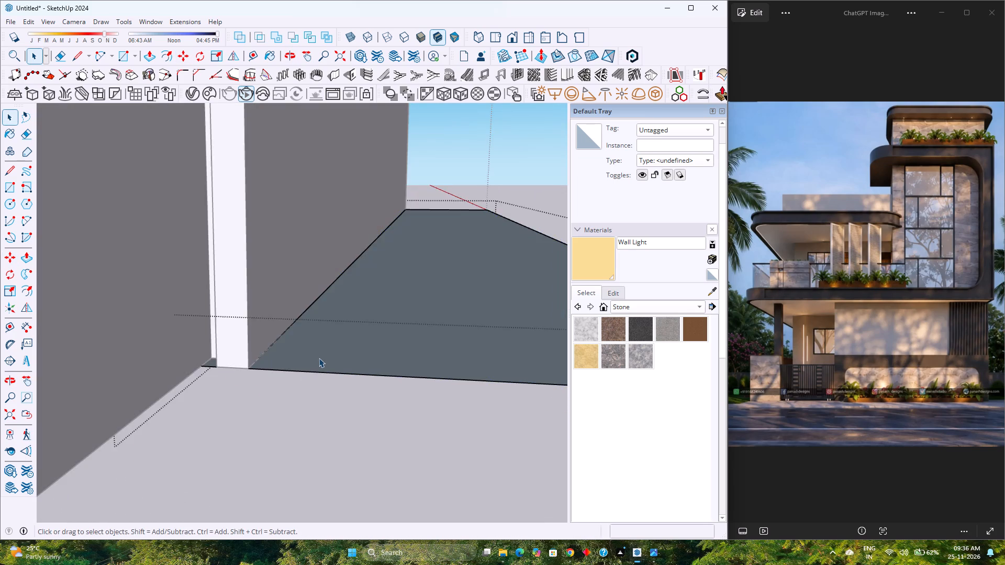
pyautogui.scroll(1, 321, 357)
pyautogui.moveTo(321, 357); pyautogui.dragTo(228, 419, button='middle')
pyautogui.scroll(-16, 256, 404)
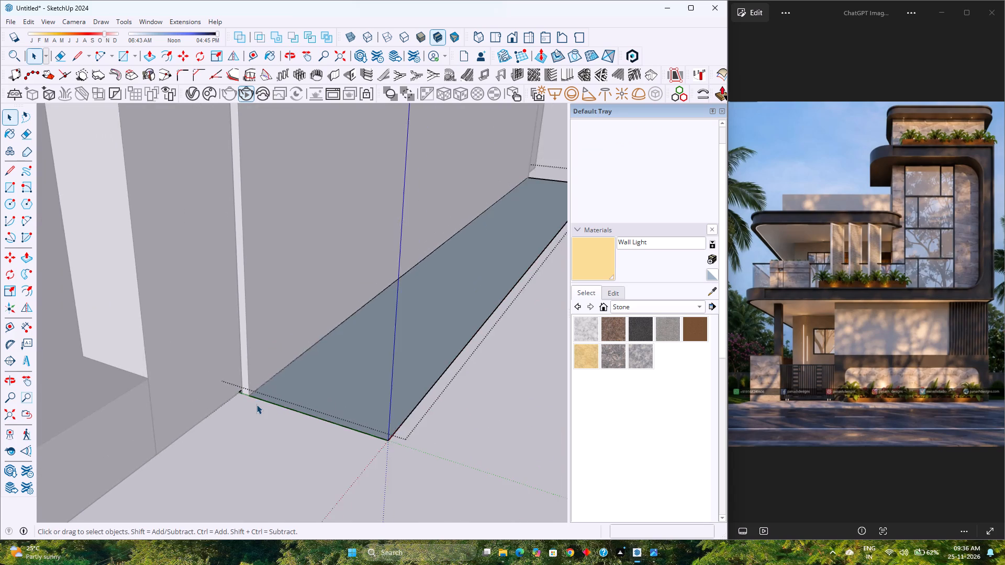
pyautogui.scroll(-3, 256, 404)
pyautogui.press('p')
pyautogui.click(323, 382)
pyautogui.press('1')
pyautogui.write("'6")
pyautogui.press('Return')
# Repeat the 1'6" Push/Pull on the small notch square at the strip's near end.
pyautogui.scroll(4, 233, 391)
pyautogui.moveTo(233, 390); pyautogui.dragTo(375, 419, button='middle')
pyautogui.scroll(8, 250, 423)
pyautogui.doubleClick(262, 389)
# Push/Pull the planter block's near end face and the thin notch strip's end face behind it outward 6".
pyautogui.scroll(-8, 281, 428)
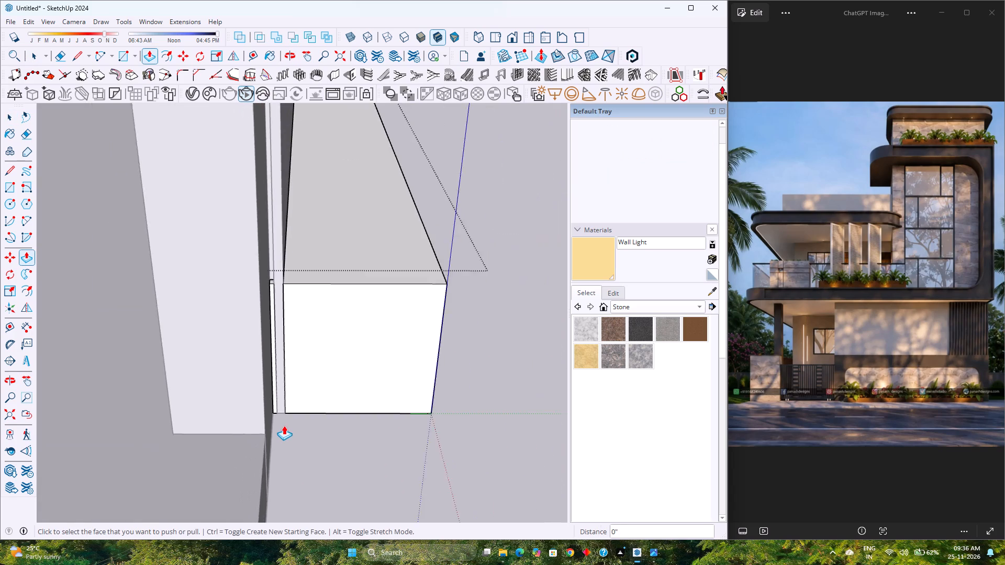
pyautogui.scroll(-5, 284, 425)
pyautogui.middleClick(369, 431)
pyautogui.middleClick(369, 431)
pyautogui.click(237, 258)
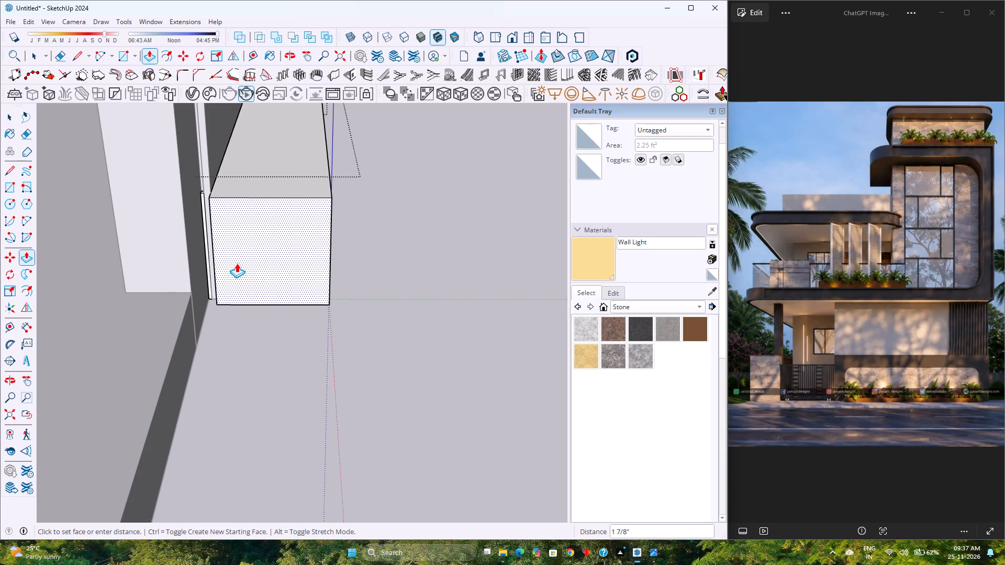
pyautogui.moveTo(237, 263); pyautogui.dragTo(162, 338, button='middle')
pyautogui.middleClick(162, 338)
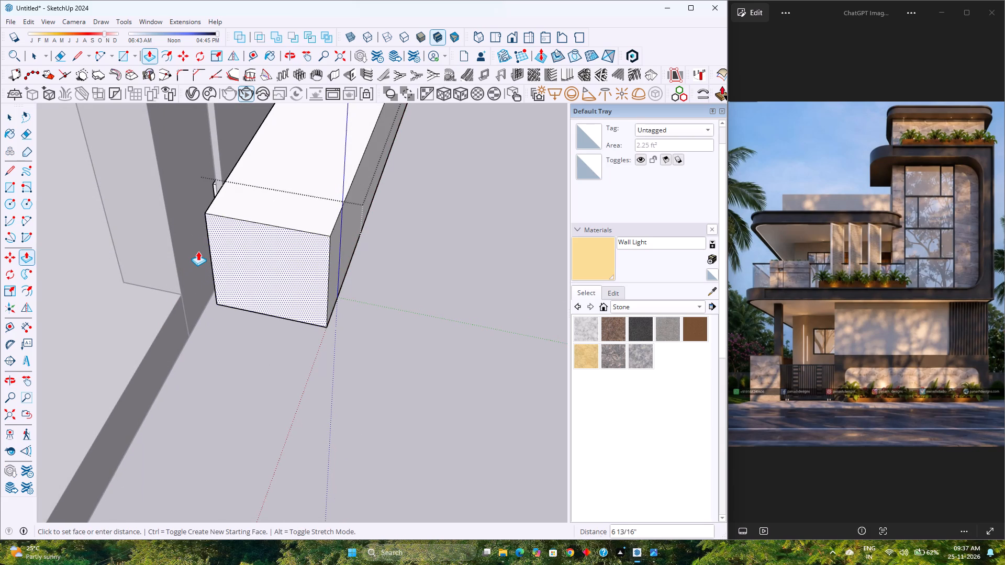
pyautogui.press('6')
pyautogui.press('Return')
pyautogui.scroll(3, 201, 212)
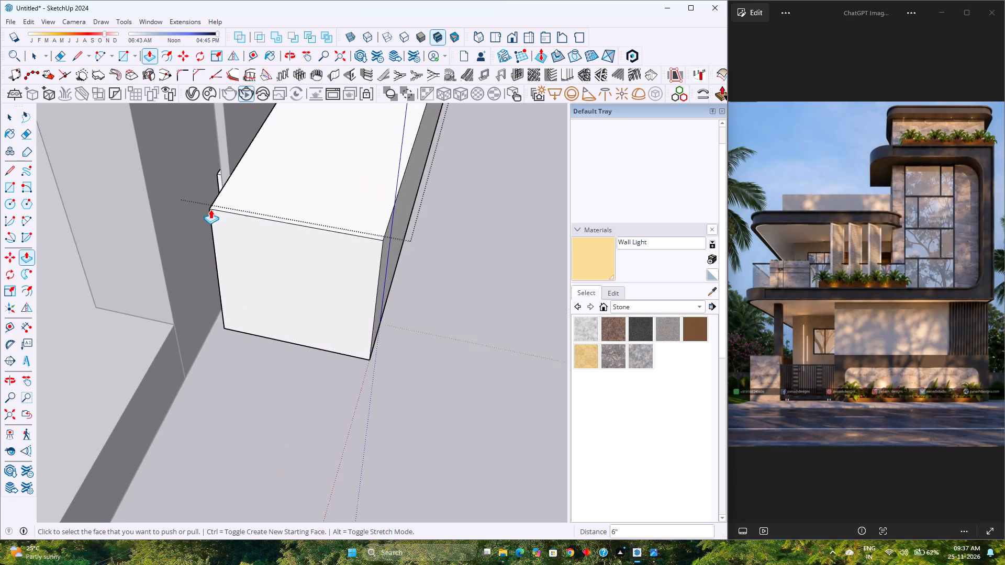
pyautogui.scroll(8, 210, 184)
pyautogui.doubleClick(228, 183)
# Draw a vertical line on the thin strip's inner face, in line with the panel edge, separating the newly extended part.
pyautogui.scroll(3, 222, 192)
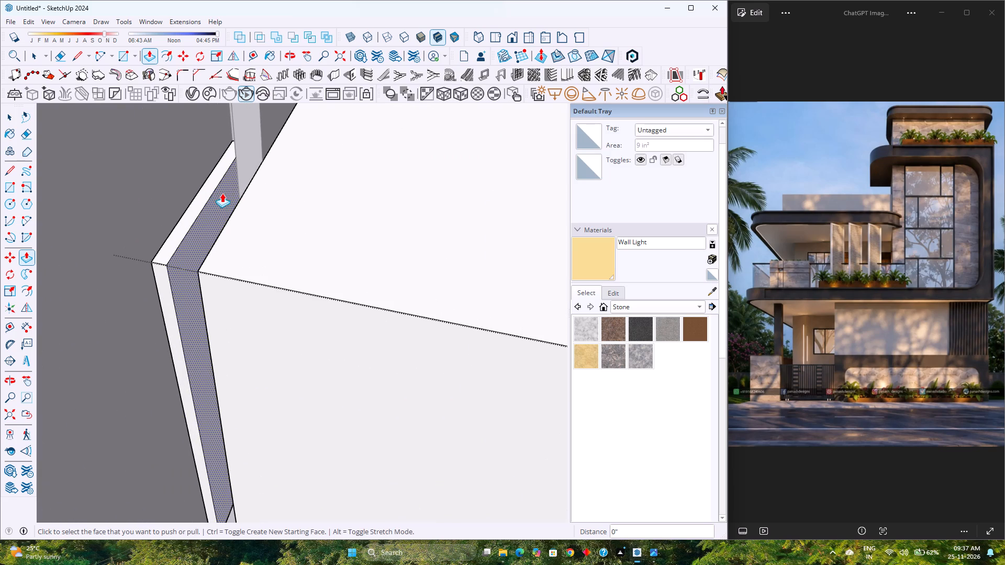
pyautogui.scroll(4, 228, 191)
pyautogui.moveTo(228, 191); pyautogui.dragTo(368, 330, button='middle')
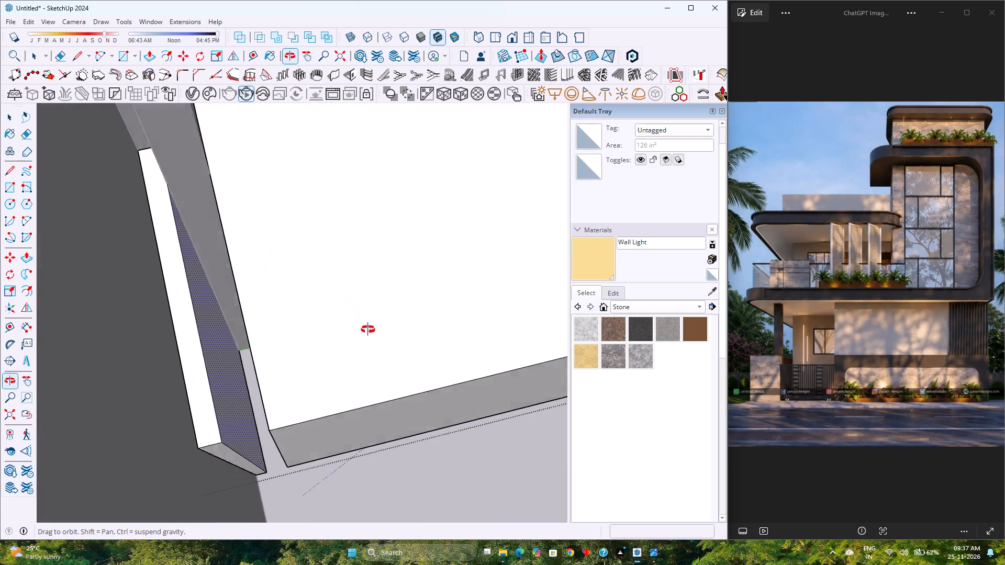
pyautogui.moveTo(368, 330); pyautogui.dragTo(368, 330, button='middle')
pyautogui.press('l')
pyautogui.click(242, 346)
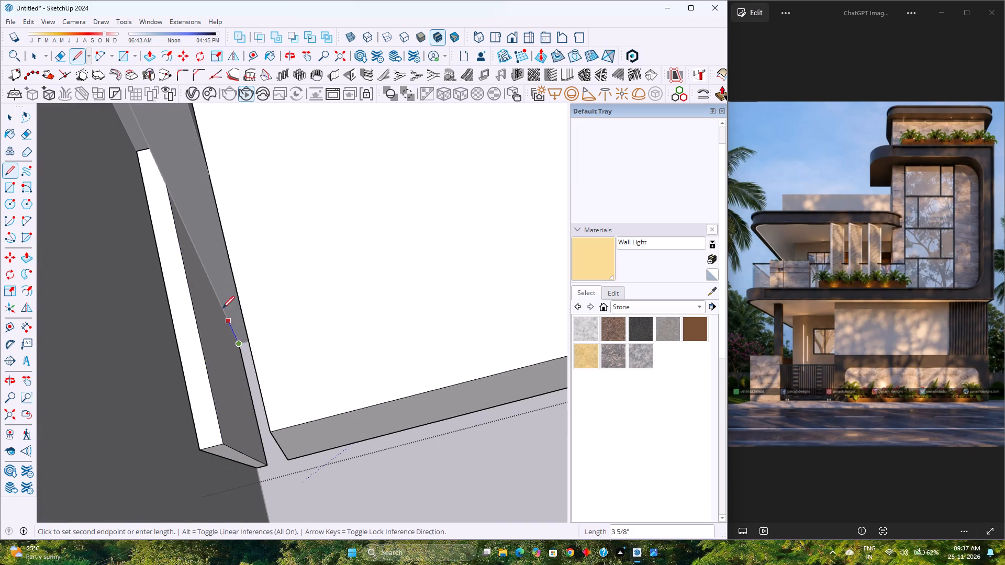
pyautogui.click(167, 185)
# Push/Pull the separated inner face 1" to meet the block and close the gap at the near end.
pyautogui.moveTo(196, 294); pyautogui.dragTo(105, 254, button='middle')
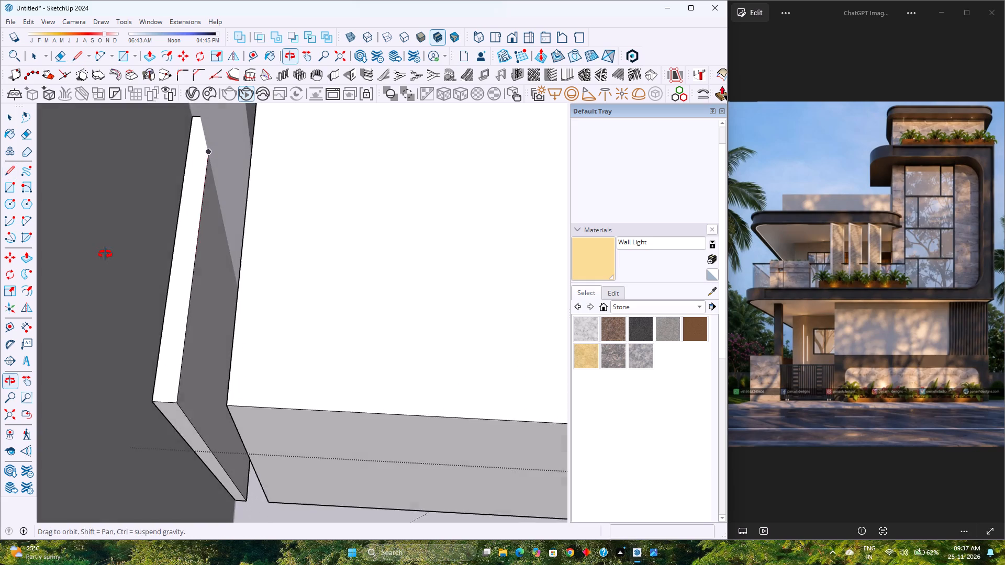
pyautogui.moveTo(105, 254); pyautogui.dragTo(105, 254, button='middle')
pyautogui.press('p')
pyautogui.click(199, 277)
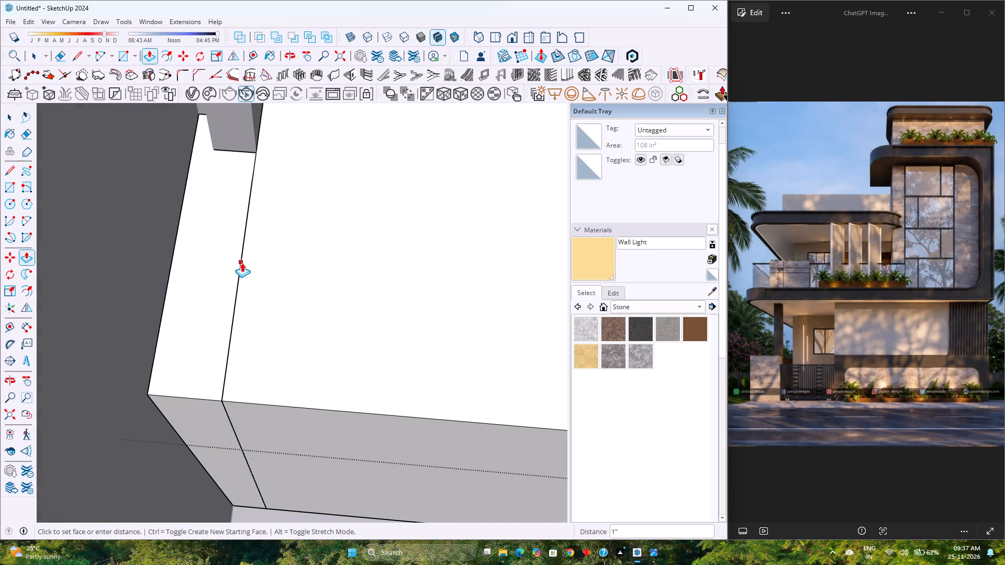
pyautogui.click(243, 262)
# Erase the seam edges on the block's top and end faces at the near end.
pyautogui.press('e')
pyautogui.moveTo(244, 273); pyautogui.dragTo(240, 271)
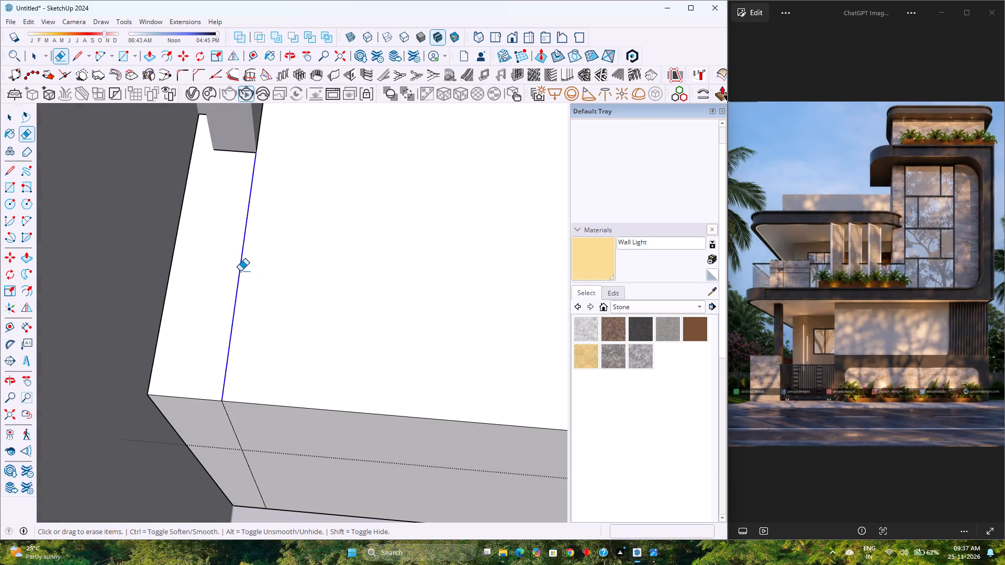
pyautogui.moveTo(240, 271); pyautogui.dragTo(239, 270)
pyautogui.moveTo(238, 423); pyautogui.dragTo(233, 423)
# Erase the leftover seam edge on the block's underside at the near end.
pyautogui.scroll(-4, 282, 385)
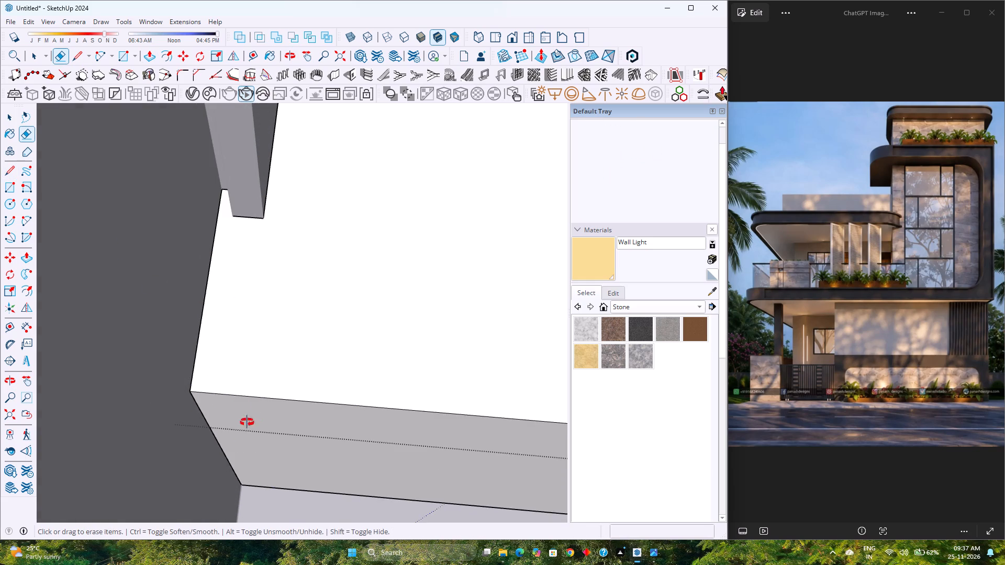
pyautogui.moveTo(247, 422); pyautogui.dragTo(216, 322, button='middle')
pyautogui.scroll(-13, 230, 320)
pyautogui.moveTo(217, 402); pyautogui.dragTo(223, 244, button='middle')
pyautogui.middleClick(224, 244)
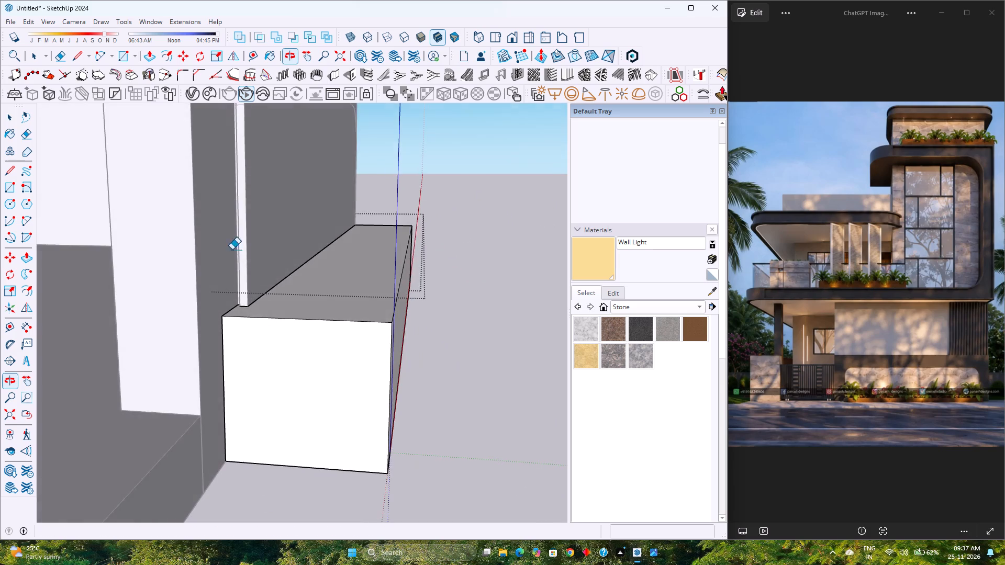
pyautogui.moveTo(253, 442); pyautogui.dragTo(242, 341, button='middle')
pyautogui.middleClick(242, 338)
pyautogui.middleClick(242, 331)
pyautogui.moveTo(249, 453); pyautogui.dragTo(246, 326, button='middle')
pyautogui.middleClick(246, 326)
pyautogui.scroll(9, 243, 483)
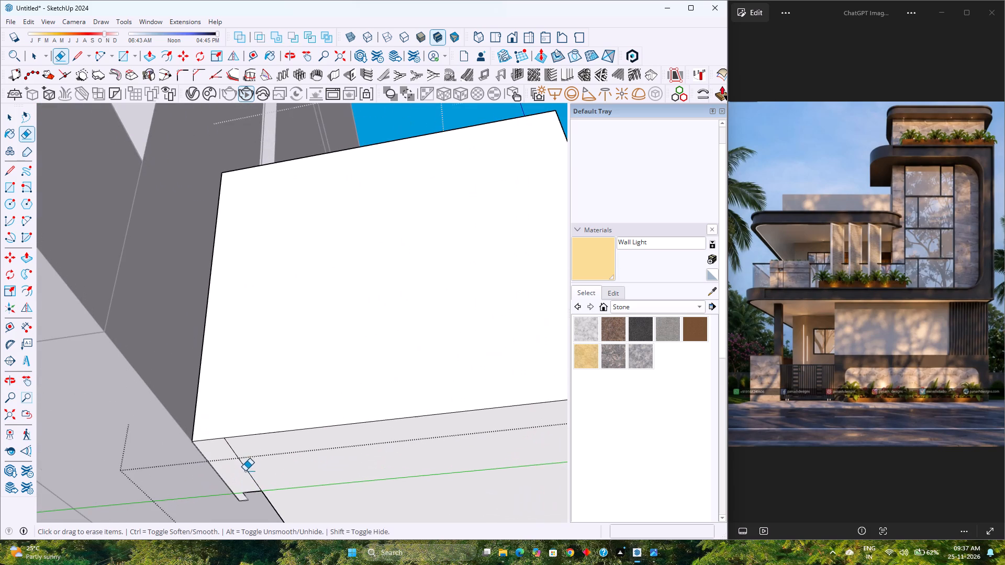
pyautogui.moveTo(248, 459); pyautogui.dragTo(243, 468)
# Push/Pull the small notch square at the block's far end up 1'6", level with the block's top.
pyautogui.scroll(-9, 242, 458)
pyautogui.moveTo(296, 437); pyautogui.dragTo(231, 472, button='middle')
pyautogui.scroll(-10, 231, 472)
pyautogui.moveTo(278, 403); pyautogui.dragTo(176, 506, button='middle')
pyautogui.middleClick(175, 509)
pyautogui.scroll(-10, 233, 435)
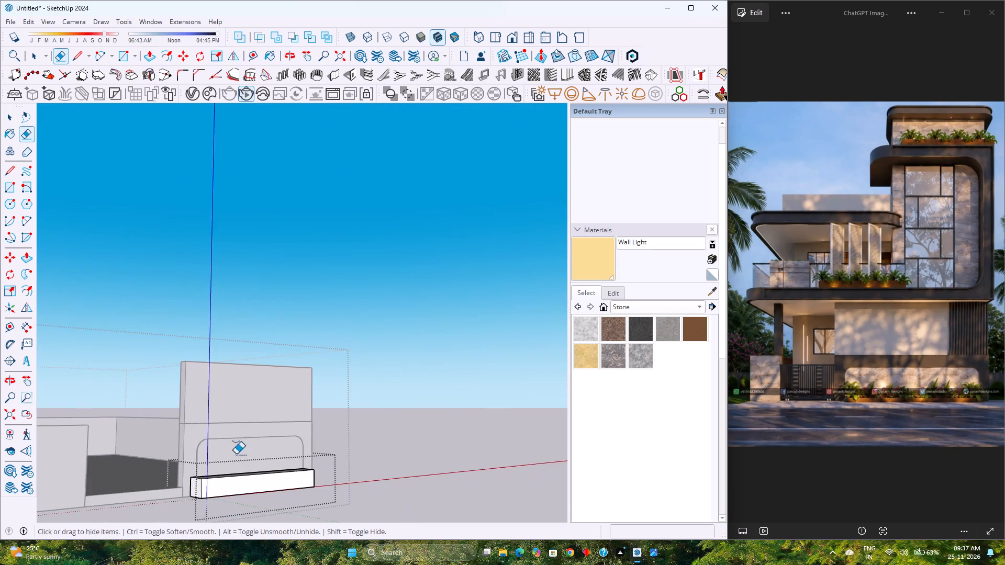
pyautogui.keyDown('shift'); pyautogui.moveTo(237, 451); pyautogui.dragTo(334, 364, button='middle'); pyautogui.keyUp('shift')
pyautogui.moveTo(372, 409); pyautogui.dragTo(215, 492, button='middle')
pyautogui.middleClick(214, 492)
pyautogui.scroll(4, 264, 437)
pyautogui.moveTo(303, 436); pyautogui.dragTo(204, 445, button='middle')
pyautogui.middleClick(204, 445)
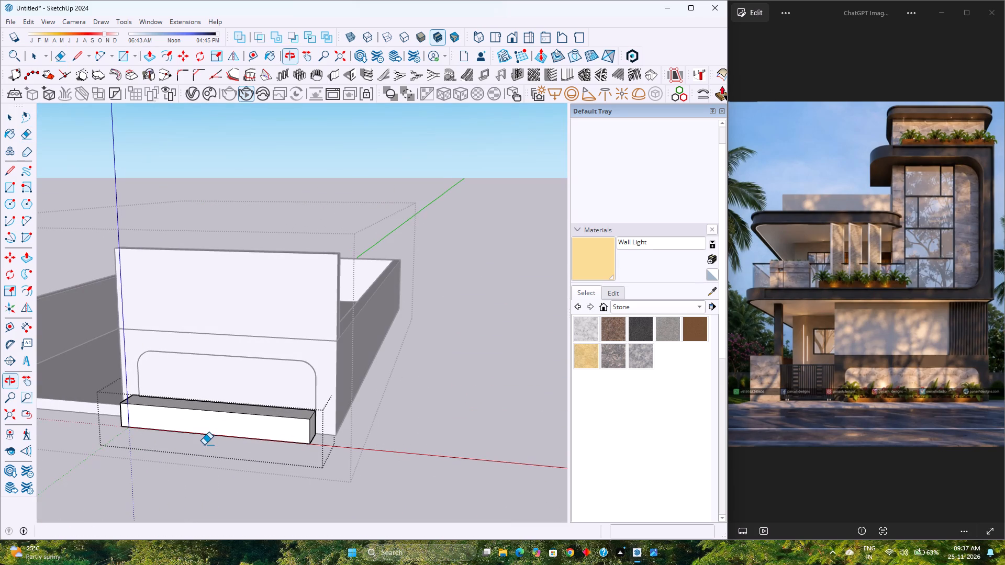
pyautogui.scroll(13, 320, 461)
pyautogui.moveTo(306, 407); pyautogui.dragTo(155, 462, button='middle')
pyautogui.scroll(7, 320, 371)
pyautogui.moveTo(332, 372); pyautogui.dragTo(173, 405, button='middle')
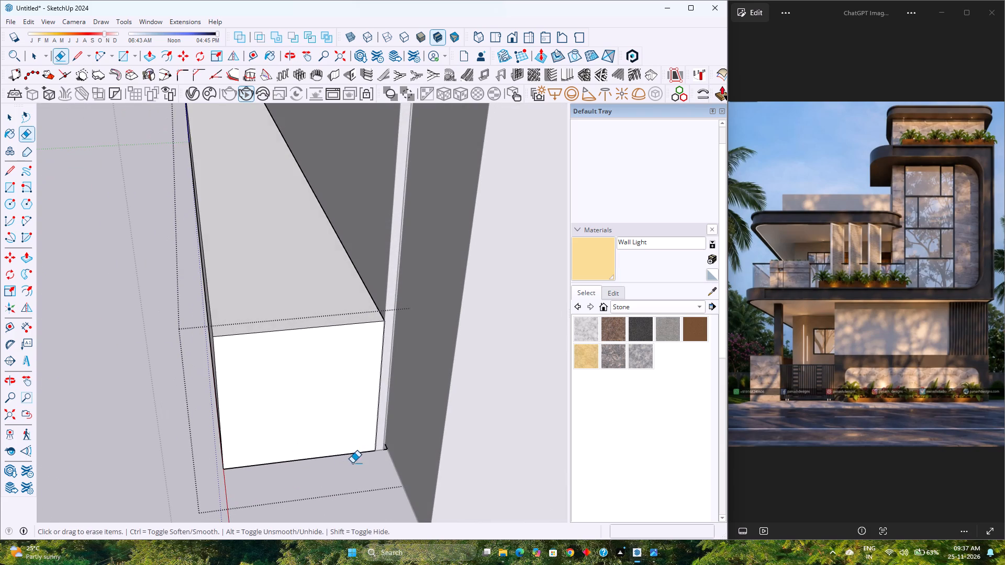
pyautogui.press('p')
pyautogui.scroll(7, 382, 450)
pyautogui.click(387, 446)
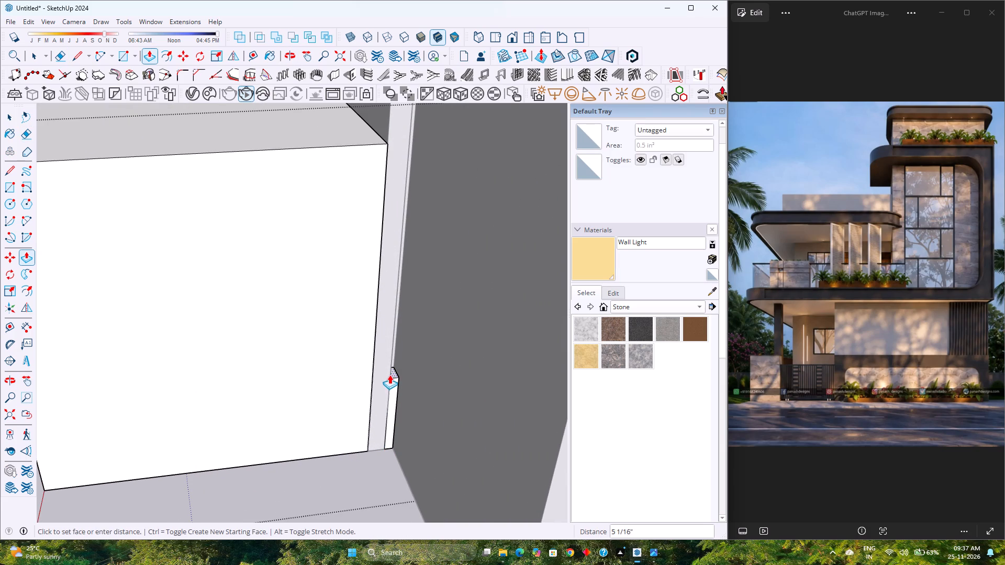
pyautogui.click(317, 150)
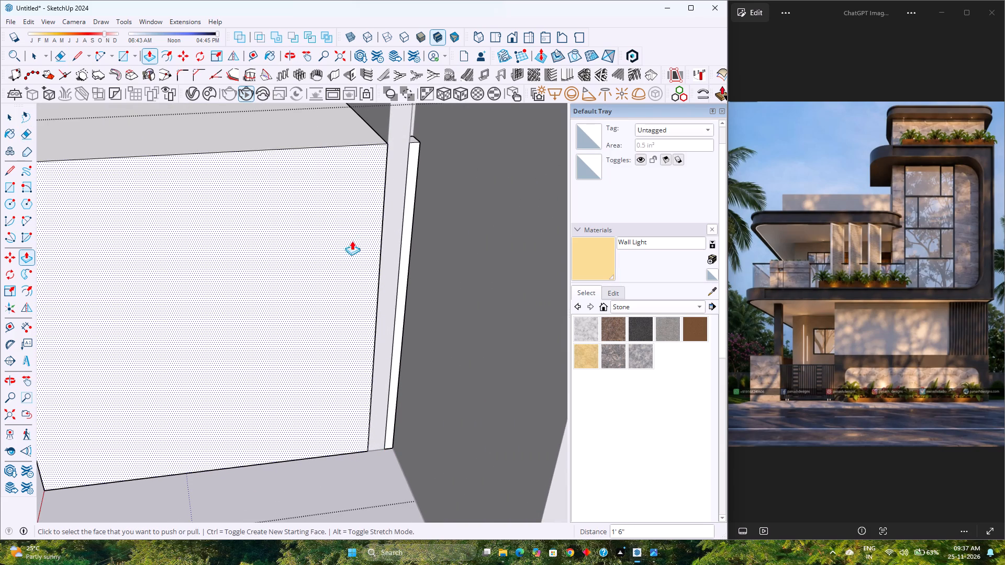
# Push/Pull the thin strip's end face and the block's end face at the far end outward 1'.
pyautogui.scroll(-8, 384, 286)
pyautogui.click(395, 279)
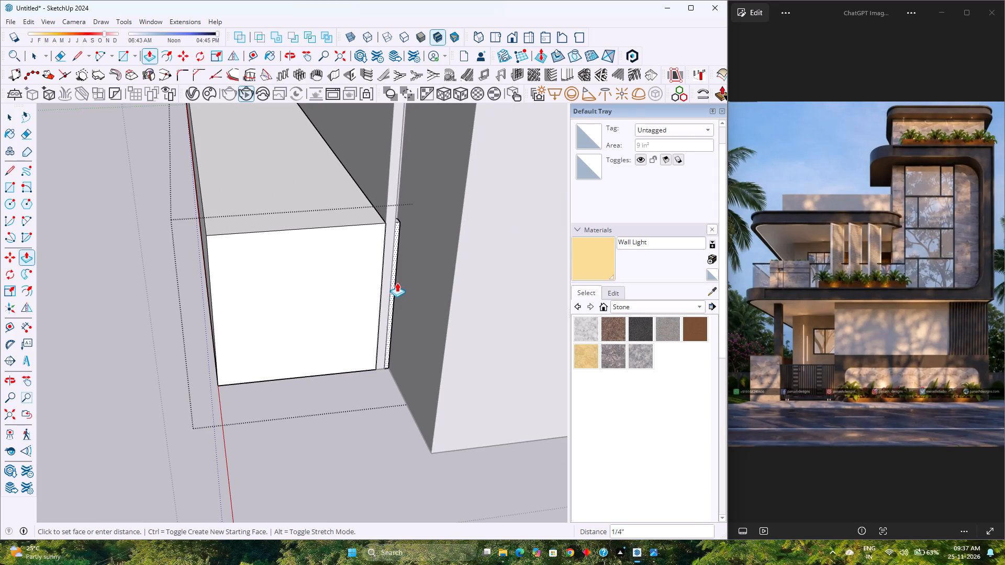
pyautogui.write("1'")
pyautogui.press('Return')
pyautogui.moveTo(420, 345); pyautogui.dragTo(540, 383, button='middle')
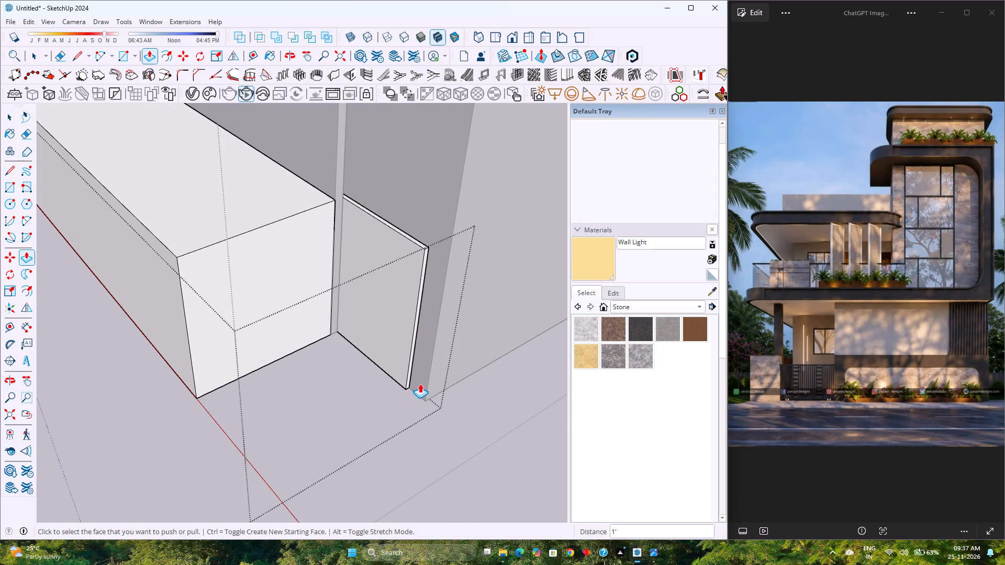
pyautogui.doubleClick(257, 330)
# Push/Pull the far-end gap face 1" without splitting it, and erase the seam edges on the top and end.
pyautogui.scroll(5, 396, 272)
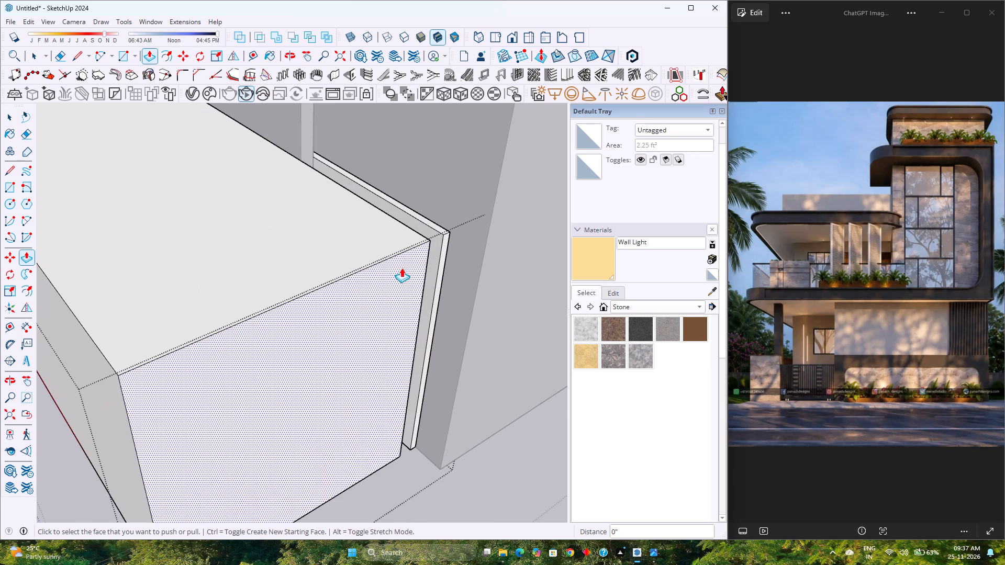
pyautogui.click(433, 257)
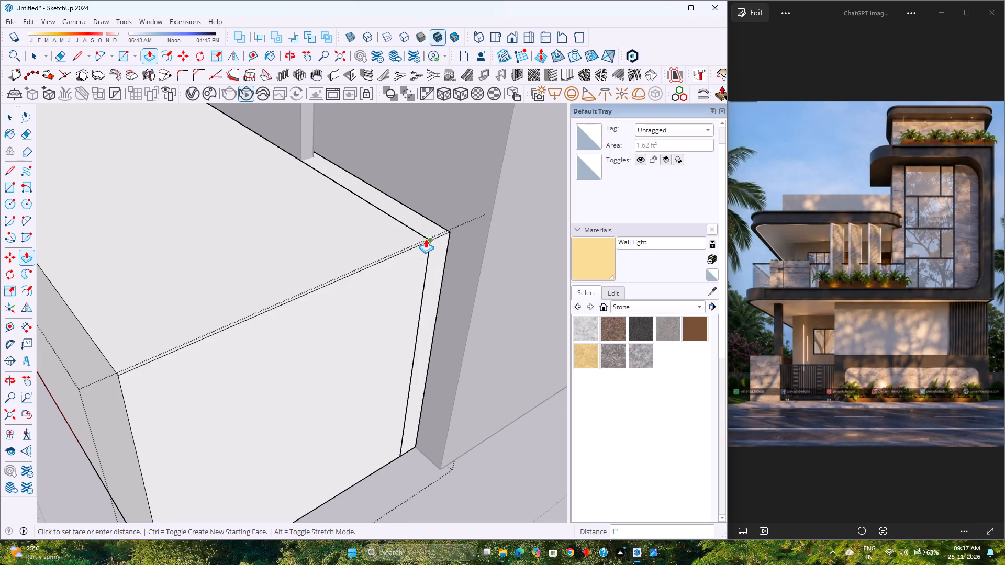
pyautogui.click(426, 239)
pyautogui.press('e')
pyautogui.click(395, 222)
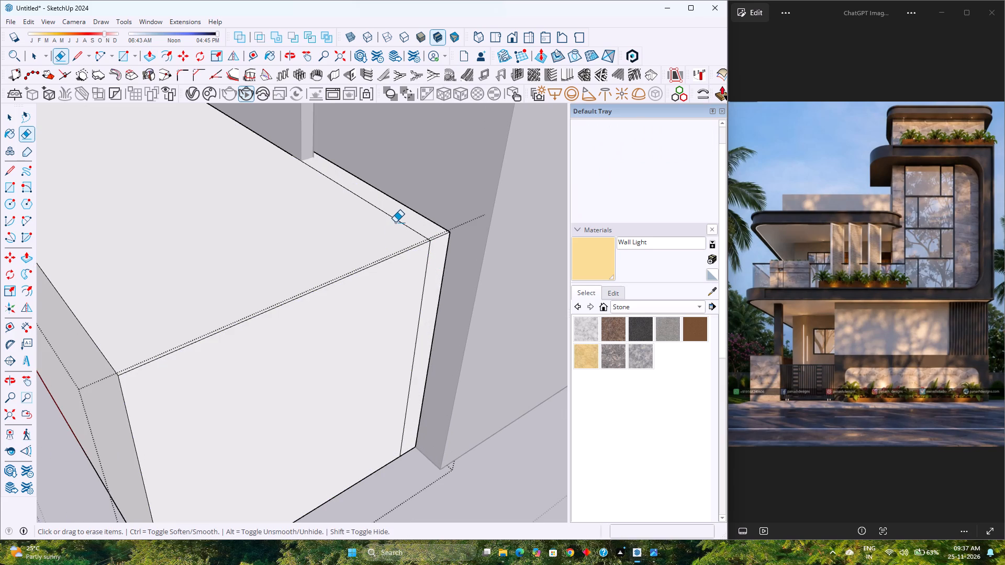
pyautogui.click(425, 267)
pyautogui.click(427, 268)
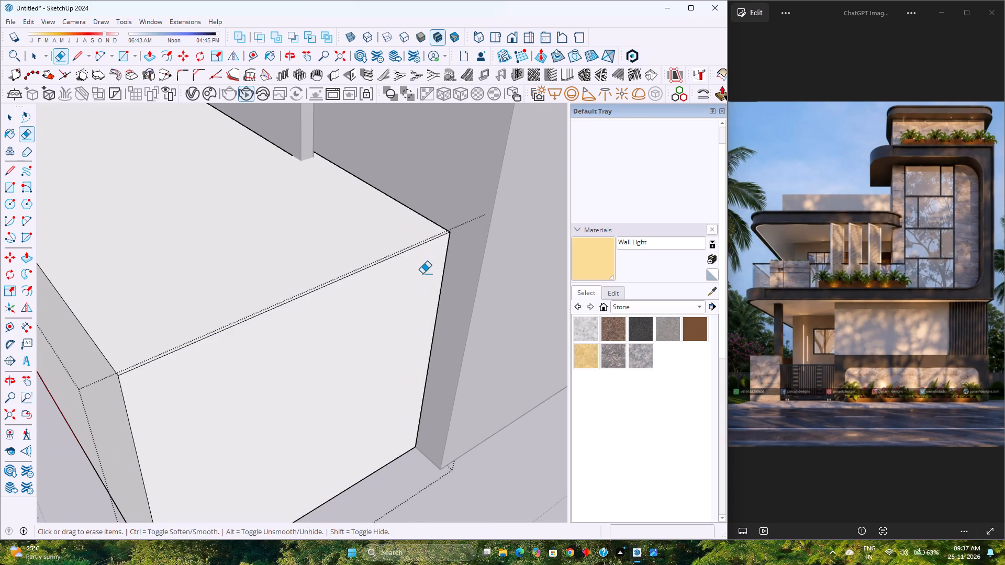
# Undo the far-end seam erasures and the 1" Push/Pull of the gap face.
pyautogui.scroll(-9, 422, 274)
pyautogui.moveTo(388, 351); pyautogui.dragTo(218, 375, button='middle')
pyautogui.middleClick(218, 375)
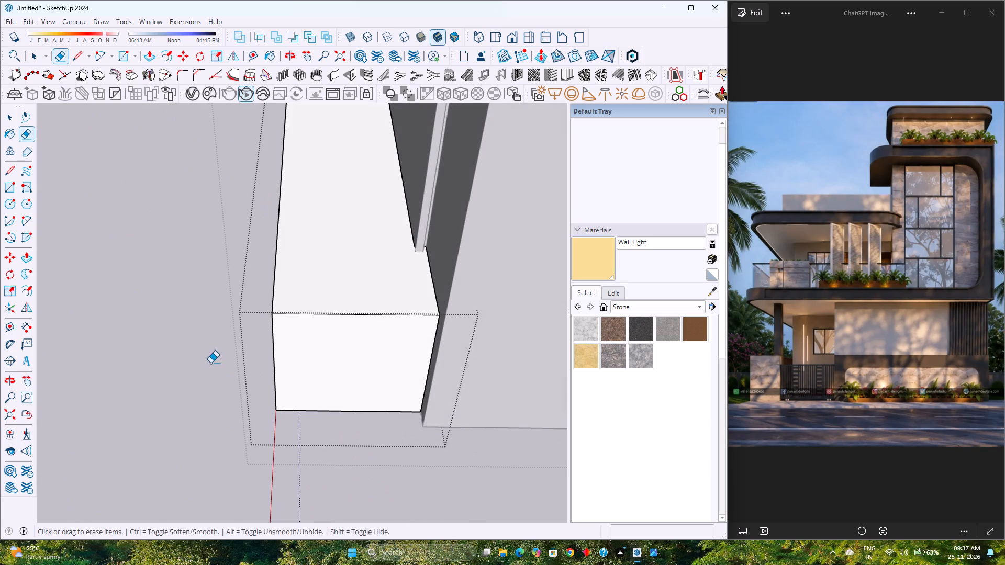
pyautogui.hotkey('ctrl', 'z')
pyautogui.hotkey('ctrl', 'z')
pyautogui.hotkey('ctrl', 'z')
# Draw a 1'6" vertical line on the far-end thin strip's inner face, starting from the panel edge's corner.
pyautogui.scroll(5, 404, 255)
pyautogui.press('l')
pyautogui.scroll(5, 434, 277)
pyautogui.moveTo(434, 279); pyautogui.dragTo(354, 366, button='middle')
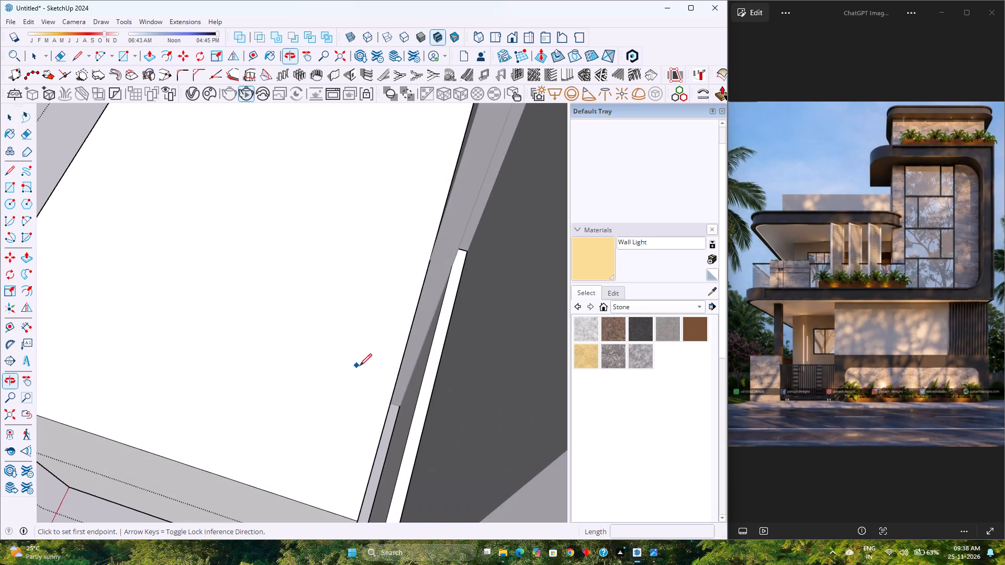
pyautogui.keyDown('shift'); pyautogui.moveTo(390, 375); pyautogui.dragTo(390, 295, button='middle'); pyautogui.keyUp('shift')
pyautogui.moveTo(388, 318); pyautogui.dragTo(398, 321, button='middle')
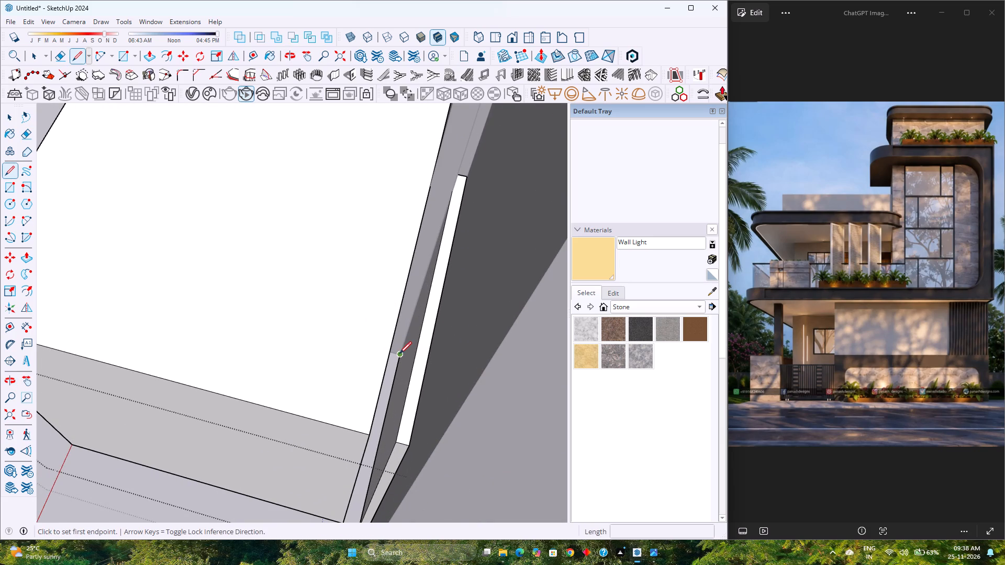
pyautogui.click(399, 354)
pyautogui.press('Up')
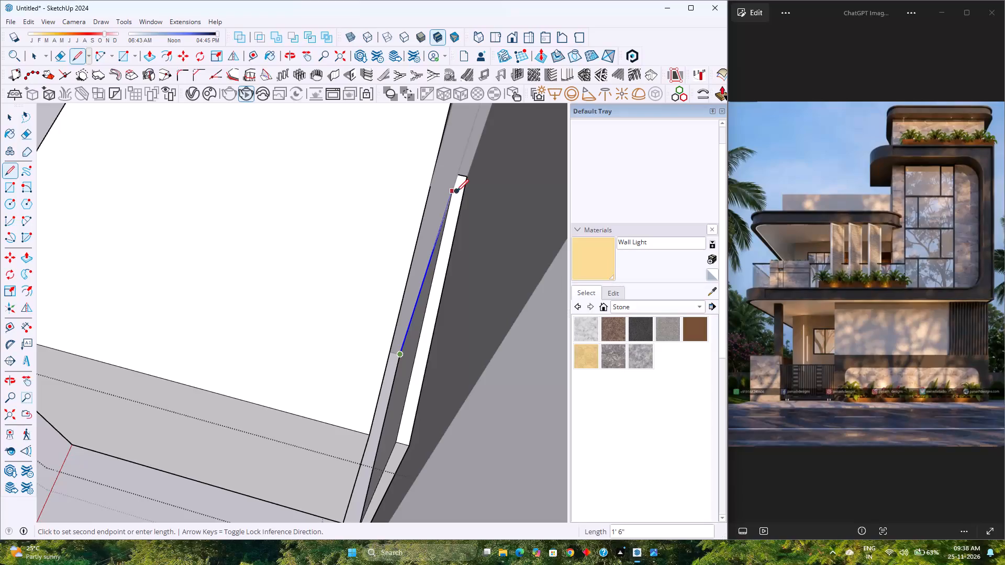
pyautogui.click(397, 440)
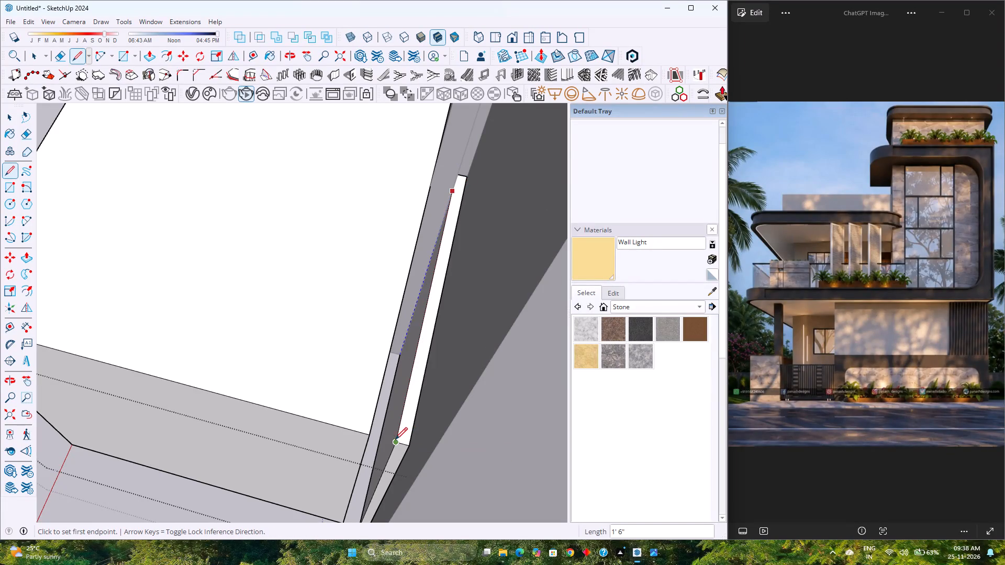
# Push/Pull the separated far-end inner face 1" to meet the block and close the gap.
pyautogui.press('p')
pyautogui.moveTo(386, 389); pyautogui.dragTo(437, 381, button='middle')
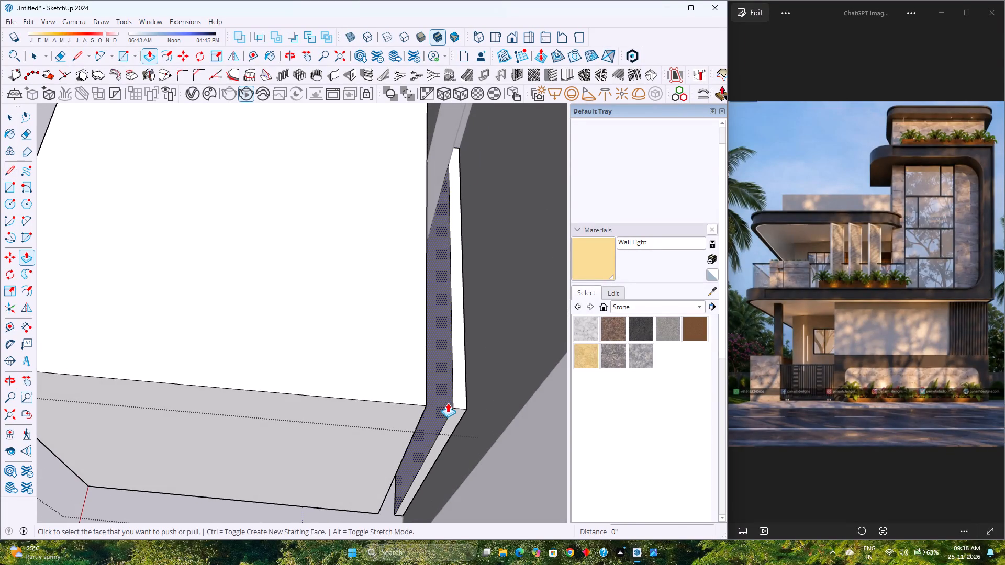
pyautogui.click(447, 404)
pyautogui.click(424, 409)
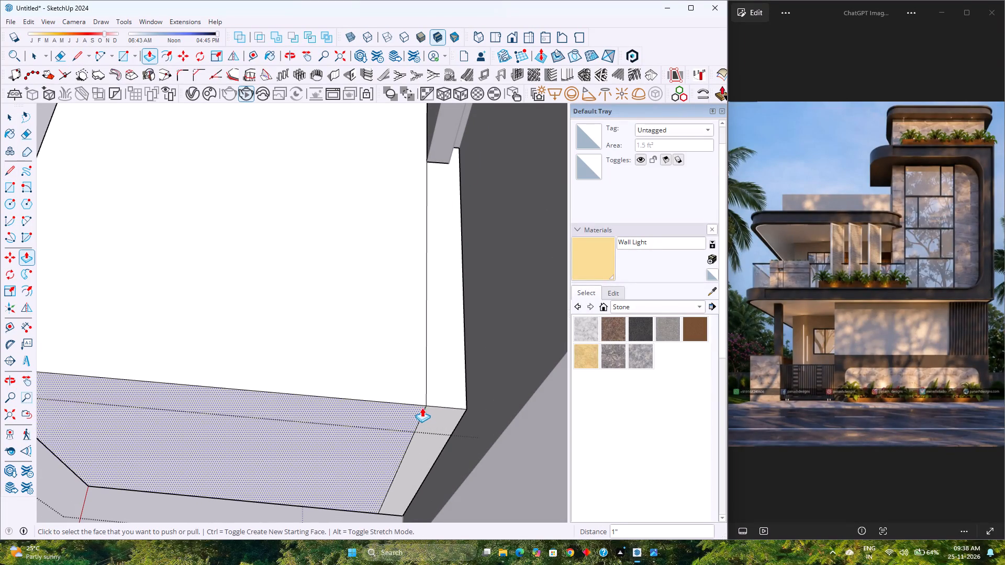
# Erase the seam edges on the block's top and end faces at the far end.
pyautogui.press('e')
pyautogui.moveTo(429, 346); pyautogui.dragTo(422, 346)
pyautogui.moveTo(405, 442); pyautogui.dragTo(411, 444)
# Erase the leftover edge on the block's underside near its far end.
pyautogui.scroll(-5, 403, 434)
pyautogui.moveTo(369, 446); pyautogui.dragTo(451, 314, button='middle')
pyautogui.scroll(-9, 398, 336)
pyautogui.keyDown('shift'); pyautogui.moveTo(379, 336); pyautogui.dragTo(348, 442, button='middle'); pyautogui.keyUp('shift')
pyautogui.moveTo(324, 418); pyautogui.dragTo(429, 319, button='middle')
pyautogui.scroll(-7, 452, 323)
pyautogui.moveTo(323, 451); pyautogui.dragTo(426, 302, button='middle')
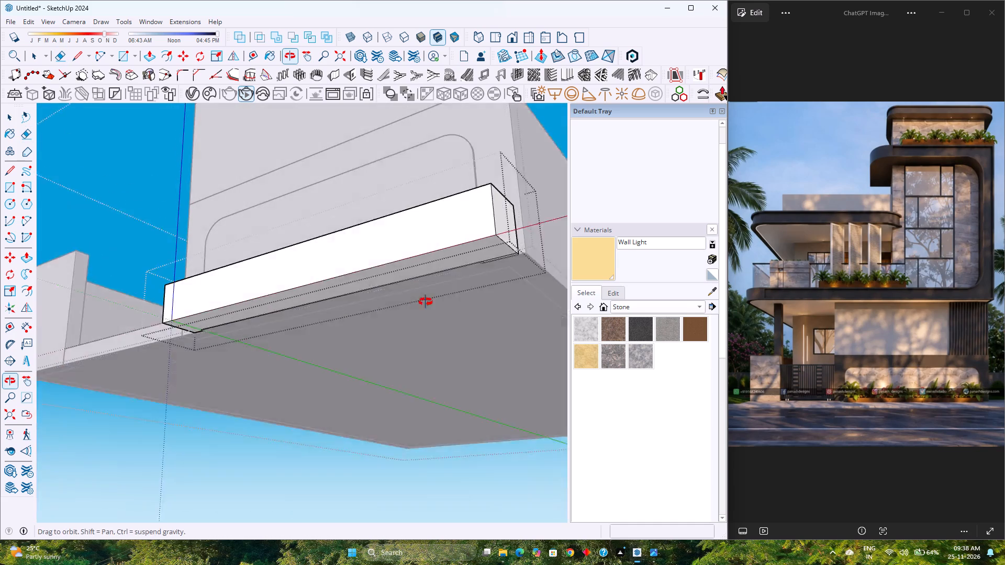
pyautogui.moveTo(426, 302); pyautogui.dragTo(441, 289, button='middle')
pyautogui.scroll(7, 491, 244)
pyautogui.keyDown('shift'); pyautogui.moveTo(483, 270); pyautogui.dragTo(269, 341, button='middle'); pyautogui.keyUp('shift')
pyautogui.moveTo(272, 341); pyautogui.dragTo(292, 312, button='middle')
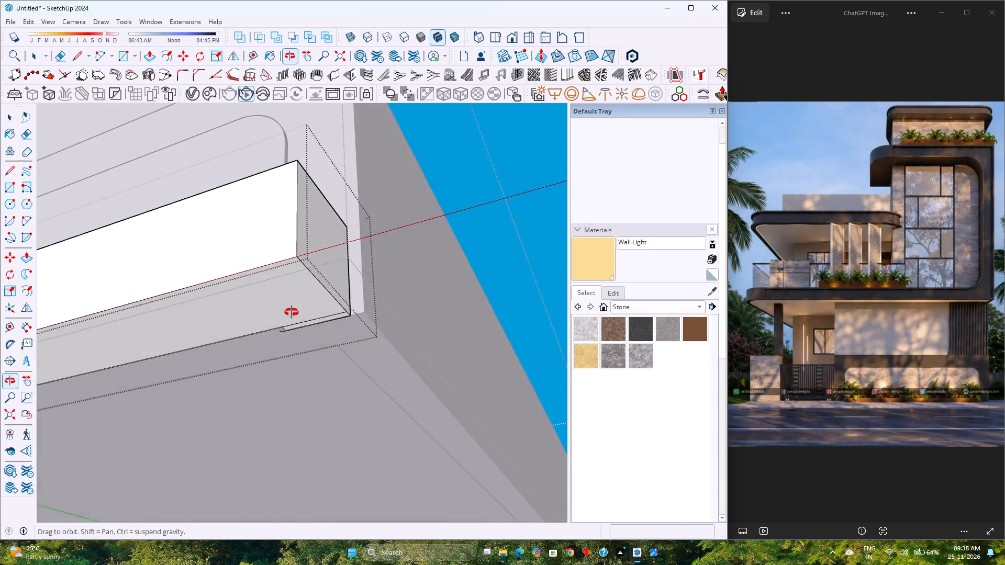
pyautogui.moveTo(292, 312); pyautogui.dragTo(311, 293, button='middle')
pyautogui.middleClick(311, 293)
pyautogui.scroll(3, 288, 327)
pyautogui.click(292, 334)
# Examine the extended planter block from below and from the front against the wall and rounded panel.
pyautogui.scroll(-3, 294, 333)
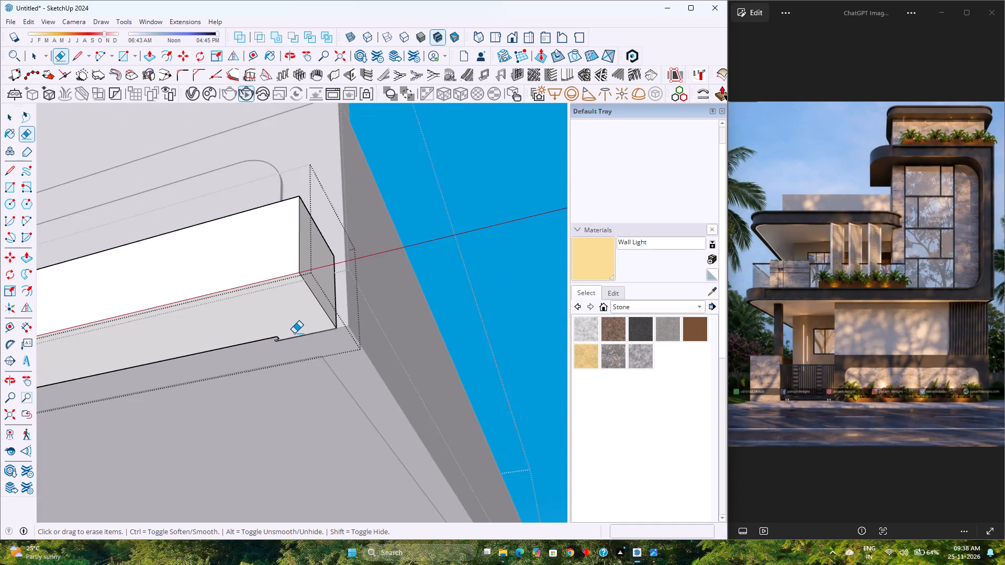
pyautogui.scroll(-6, 294, 333)
pyautogui.moveTo(304, 323); pyautogui.dragTo(293, 464, button='middle')
pyautogui.scroll(-9, 302, 361)
pyautogui.keyDown('shift'); pyautogui.moveTo(304, 351); pyautogui.dragTo(405, 332, button='middle'); pyautogui.keyUp('shift')
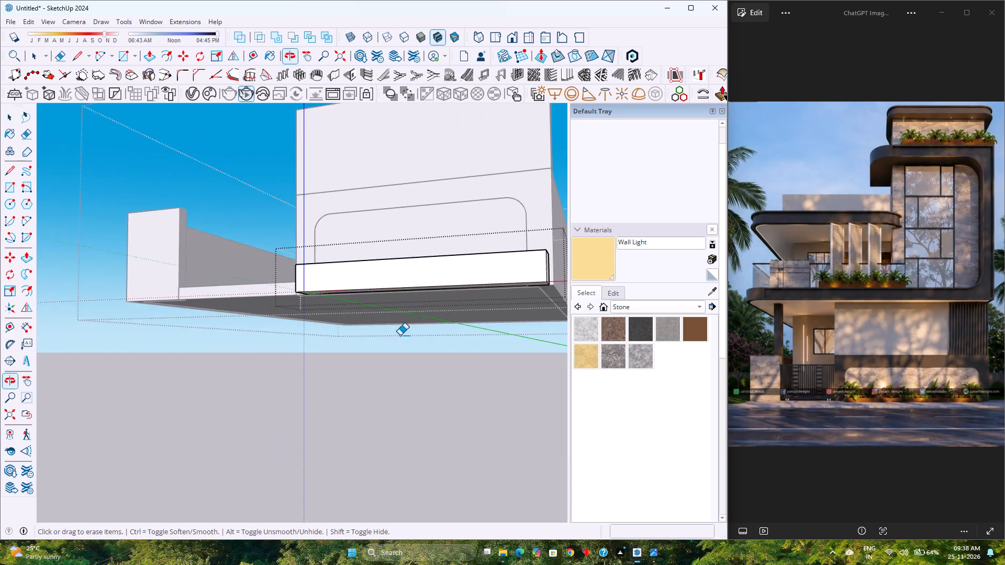
pyautogui.moveTo(384, 341); pyautogui.dragTo(476, 437, button='middle')
pyautogui.keyDown('shift'); pyautogui.moveTo(364, 377); pyautogui.dragTo(186, 387, button='middle'); pyautogui.keyUp('shift')
pyautogui.moveTo(244, 412); pyautogui.dragTo(266, 337, button='middle')
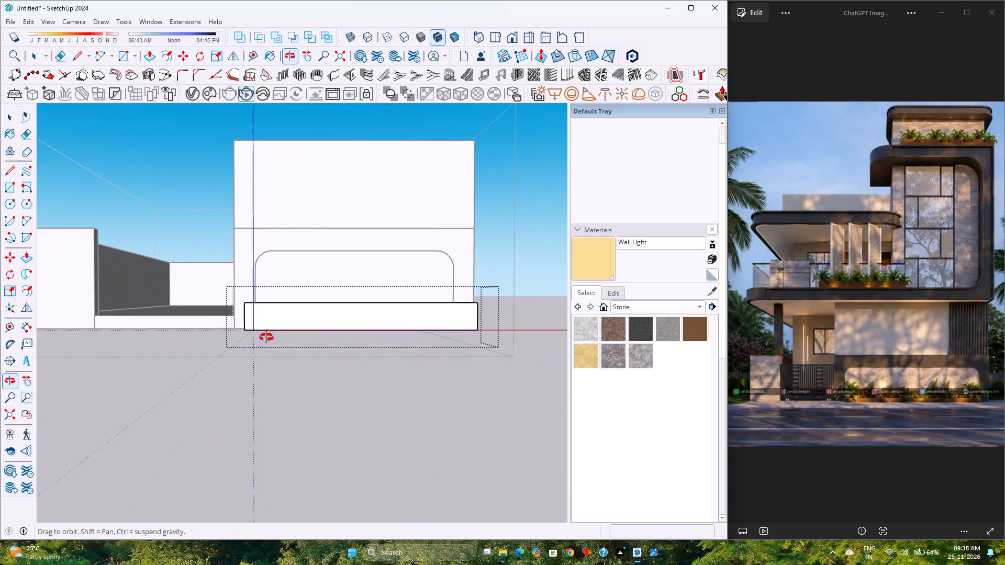
pyautogui.moveTo(266, 337); pyautogui.dragTo(267, 337, button='middle')
pyautogui.scroll(4, 352, 323)
pyautogui.keyDown('shift'); pyautogui.moveTo(352, 323); pyautogui.dragTo(291, 369, button='middle'); pyautogui.keyUp('shift')
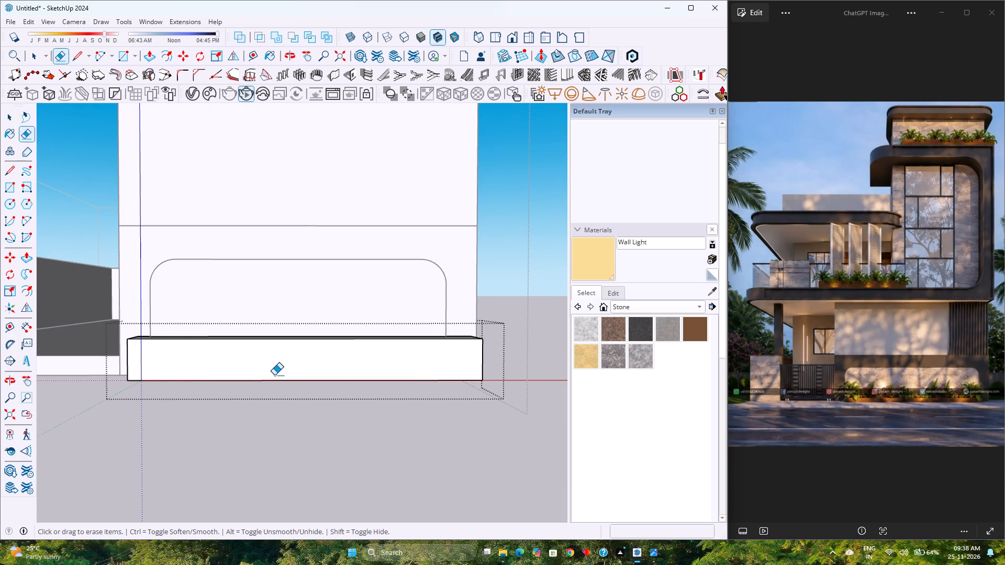
pyautogui.scroll(-3, 264, 389)
pyautogui.scroll(1, 264, 389)
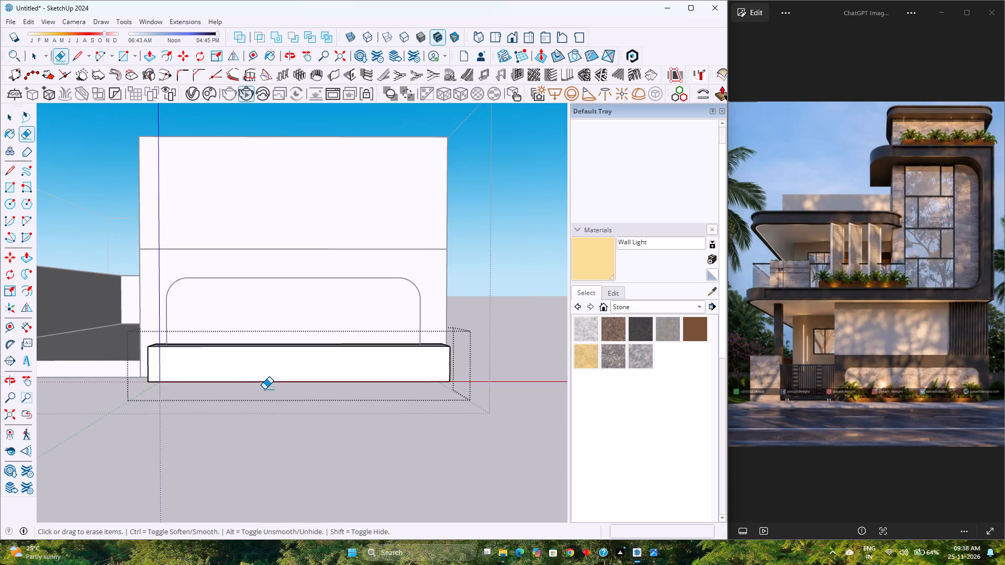
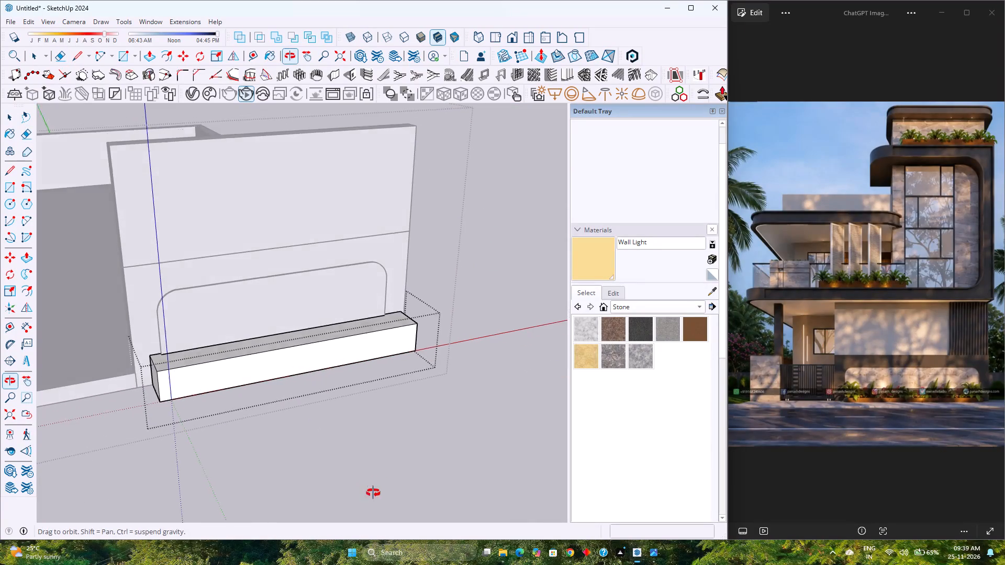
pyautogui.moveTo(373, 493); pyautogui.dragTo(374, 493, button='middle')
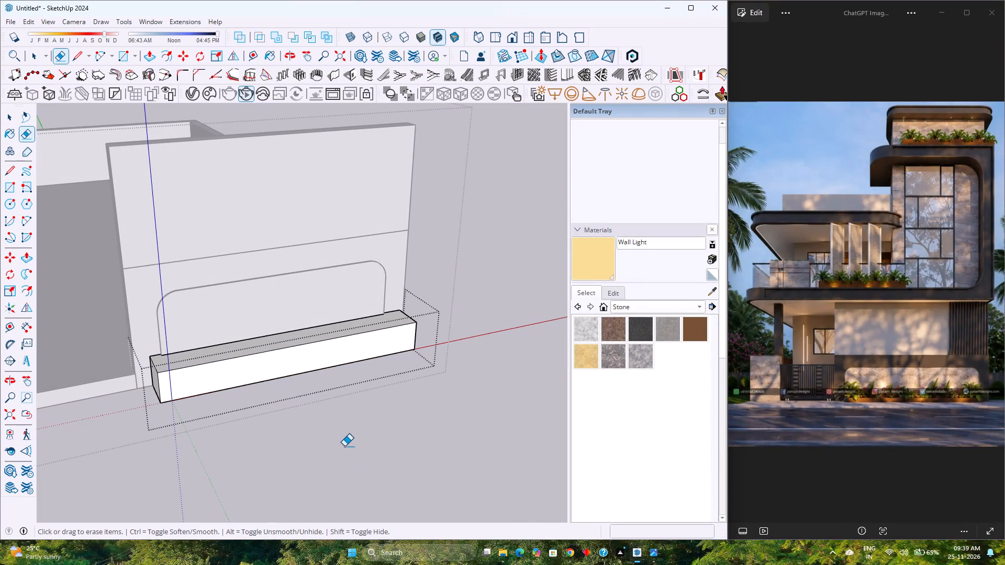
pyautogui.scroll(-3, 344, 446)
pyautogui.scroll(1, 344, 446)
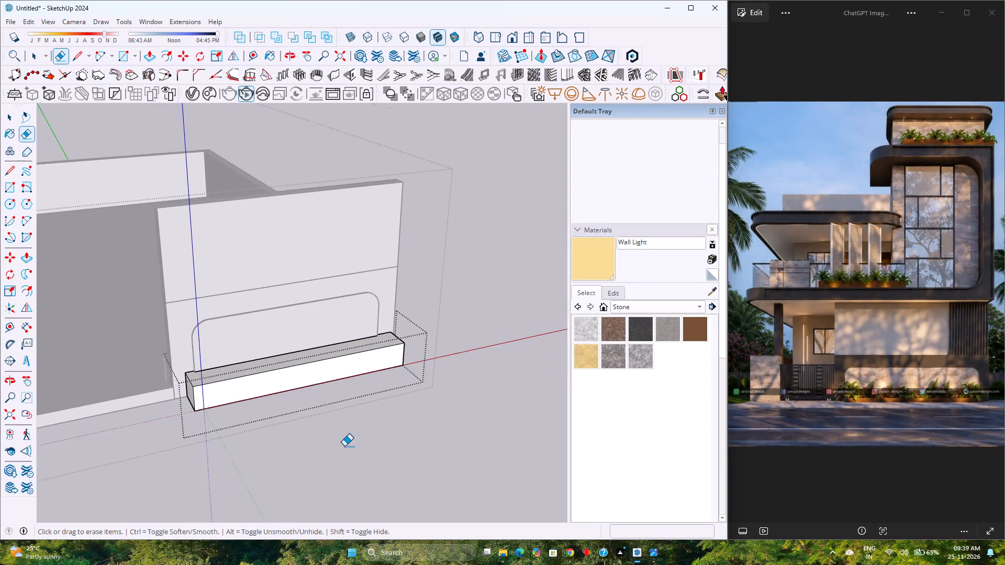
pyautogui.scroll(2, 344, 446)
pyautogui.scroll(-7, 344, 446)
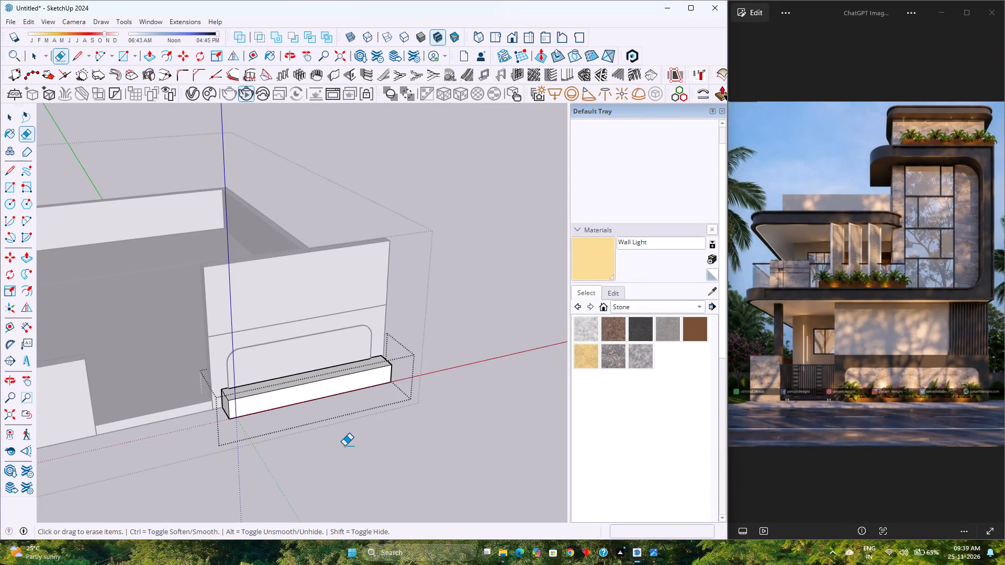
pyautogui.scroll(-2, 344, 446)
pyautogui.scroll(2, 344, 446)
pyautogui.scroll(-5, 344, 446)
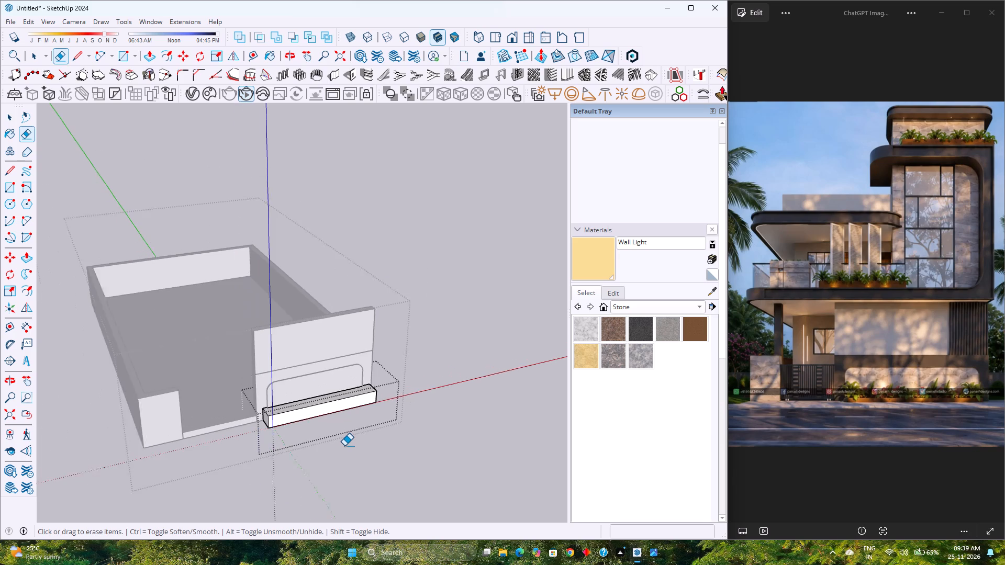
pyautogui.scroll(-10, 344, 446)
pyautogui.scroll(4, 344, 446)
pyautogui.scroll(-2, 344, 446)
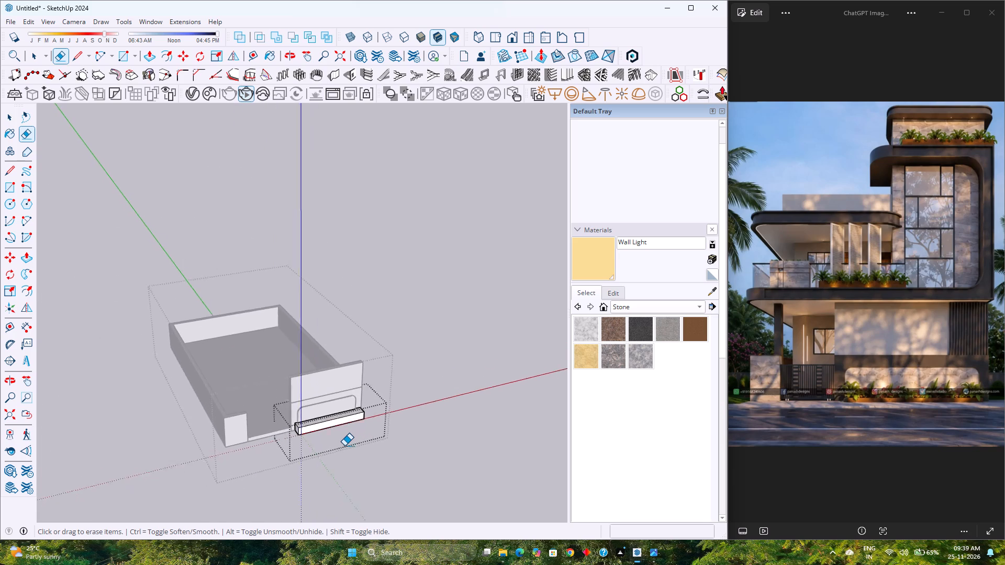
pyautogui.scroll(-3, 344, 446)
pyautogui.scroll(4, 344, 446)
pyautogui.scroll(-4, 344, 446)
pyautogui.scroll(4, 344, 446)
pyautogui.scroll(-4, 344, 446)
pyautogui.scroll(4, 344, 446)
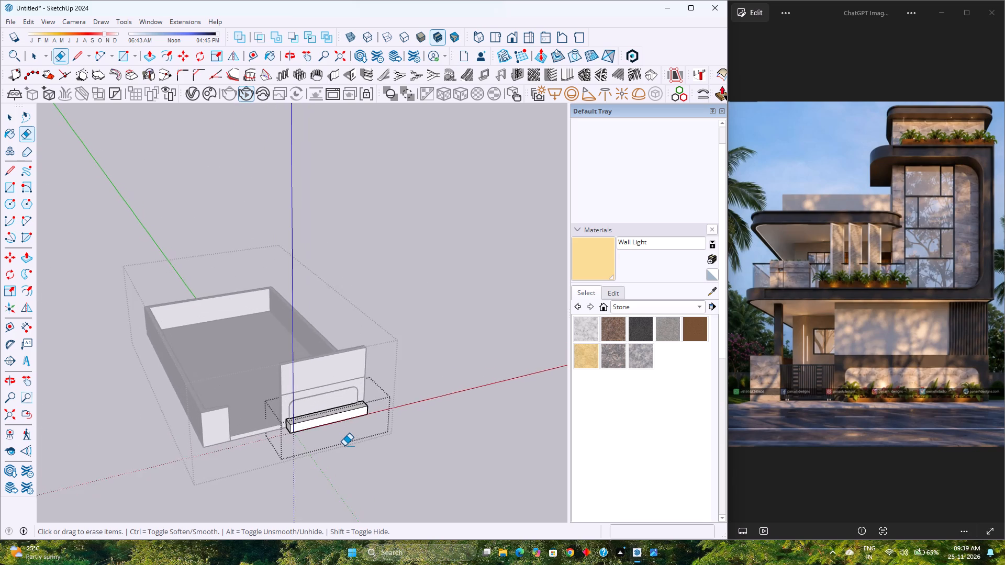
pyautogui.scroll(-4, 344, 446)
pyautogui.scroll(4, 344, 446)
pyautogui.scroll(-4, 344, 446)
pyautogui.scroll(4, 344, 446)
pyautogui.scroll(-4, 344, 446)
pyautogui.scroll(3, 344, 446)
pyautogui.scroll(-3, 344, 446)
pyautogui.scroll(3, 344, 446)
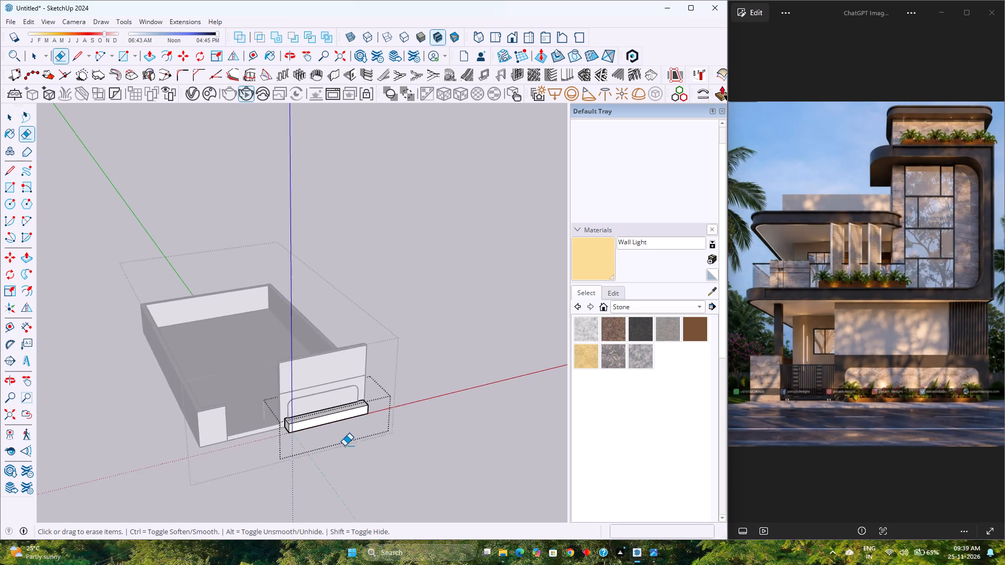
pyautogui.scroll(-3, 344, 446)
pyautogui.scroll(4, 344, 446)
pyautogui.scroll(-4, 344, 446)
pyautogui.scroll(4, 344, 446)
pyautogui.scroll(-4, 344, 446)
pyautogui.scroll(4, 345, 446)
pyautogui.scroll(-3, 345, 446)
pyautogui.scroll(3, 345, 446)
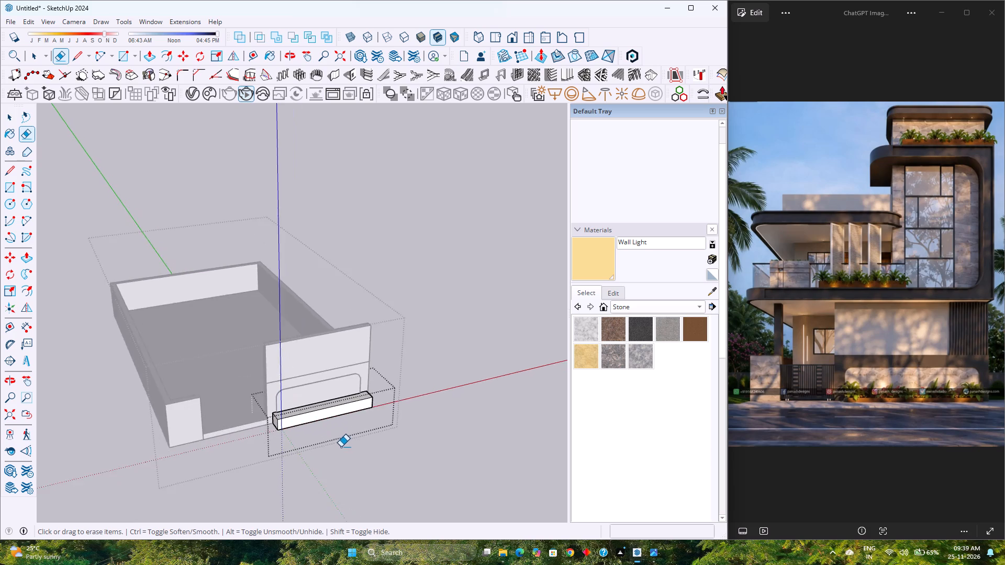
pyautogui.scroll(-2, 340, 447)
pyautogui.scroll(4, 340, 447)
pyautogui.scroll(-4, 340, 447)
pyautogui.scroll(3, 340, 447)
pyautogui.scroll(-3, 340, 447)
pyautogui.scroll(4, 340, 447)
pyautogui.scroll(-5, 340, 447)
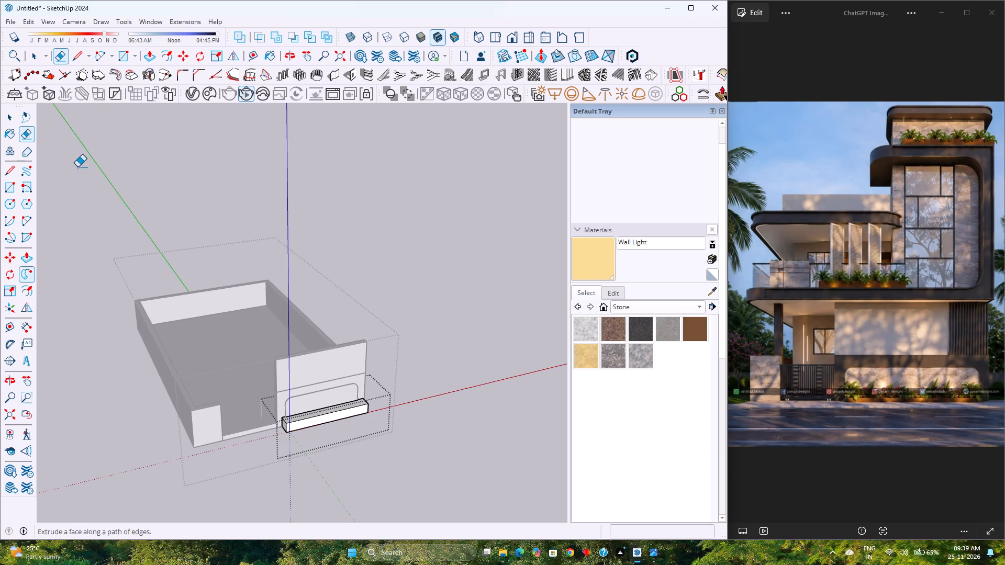
# Push/Pull the planter block's top face down 6" in front of the rounded panel.
pyautogui.click(141, 56)
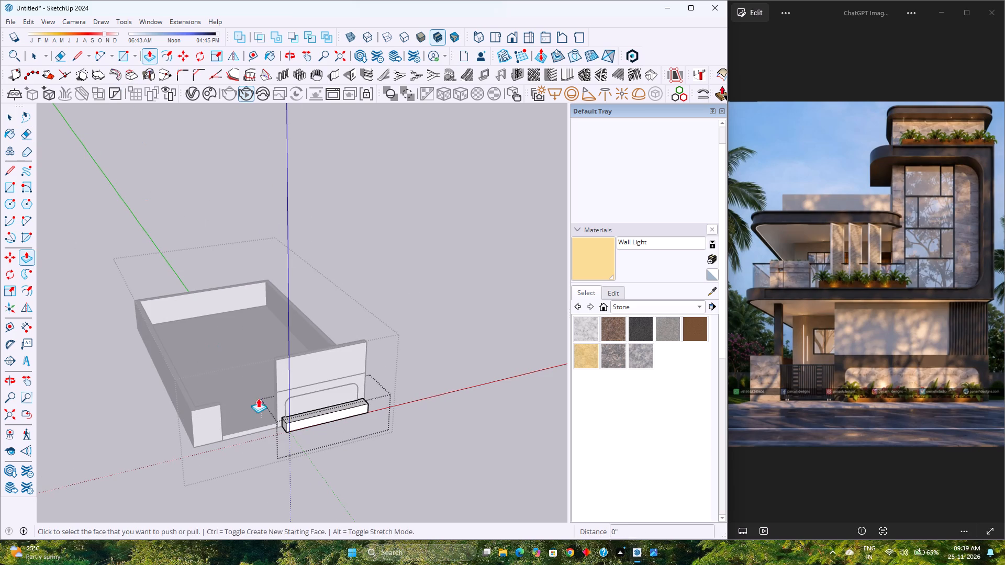
pyautogui.scroll(13, 282, 424)
pyautogui.click(283, 400)
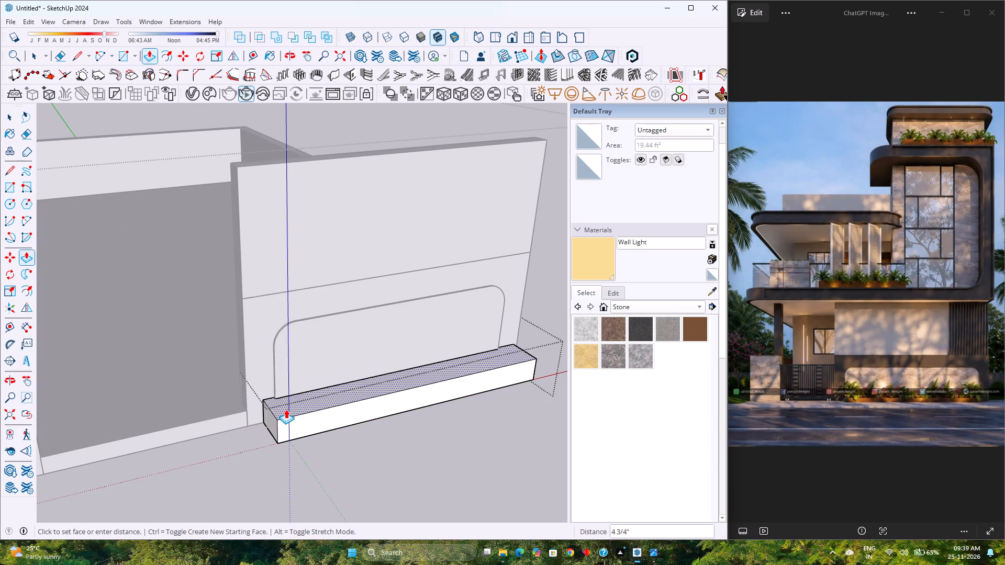
pyautogui.press('6')
pyautogui.press('Return')
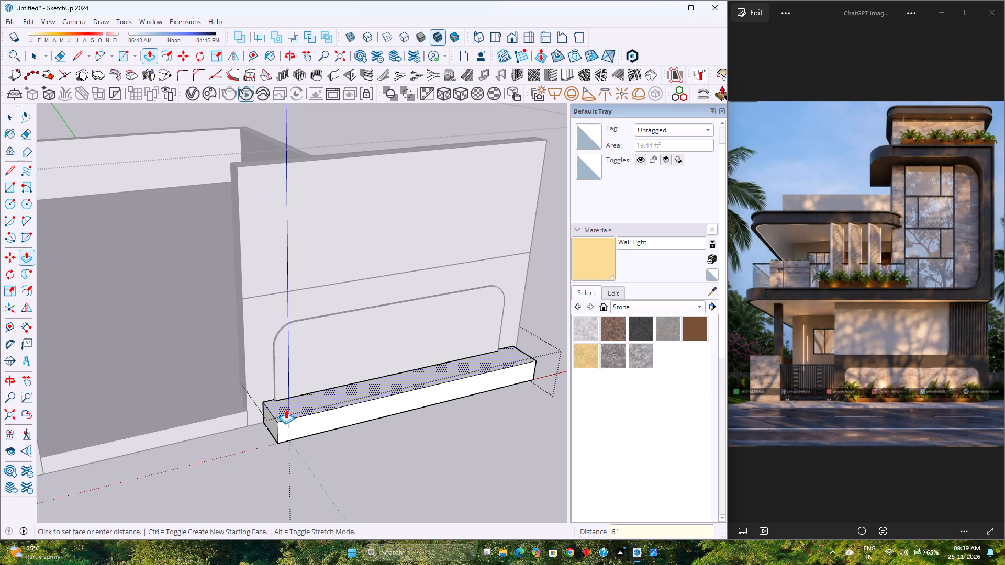
# Place guides on the planter's top face 1'6" in from its near end edge and 1' back from its front edge.
pyautogui.scroll(15, 285, 409)
pyautogui.moveTo(287, 447); pyautogui.dragTo(299, 510, button='middle')
pyautogui.middleClick(299, 510)
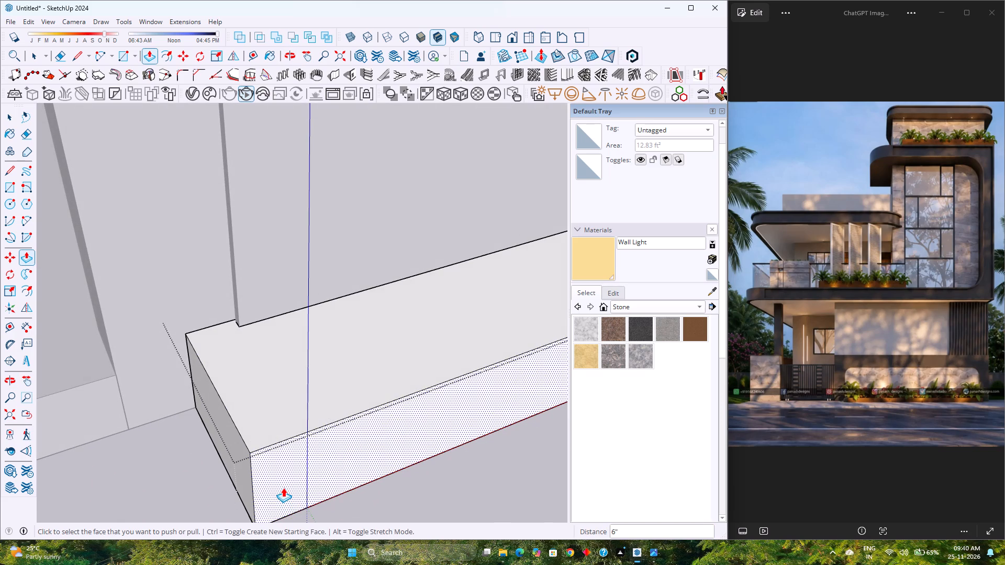
pyautogui.scroll(-1, 283, 488)
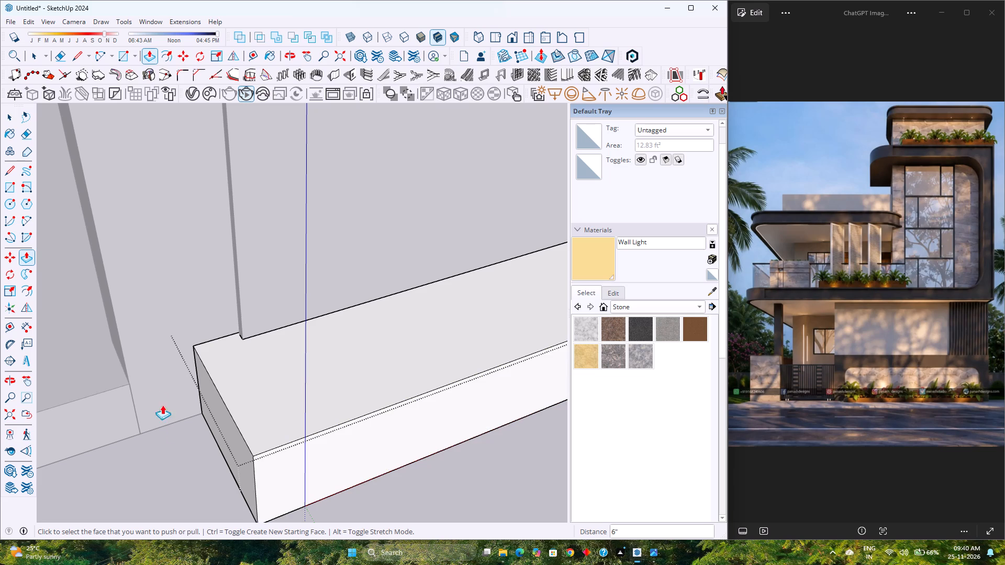
pyautogui.click(250, 55)
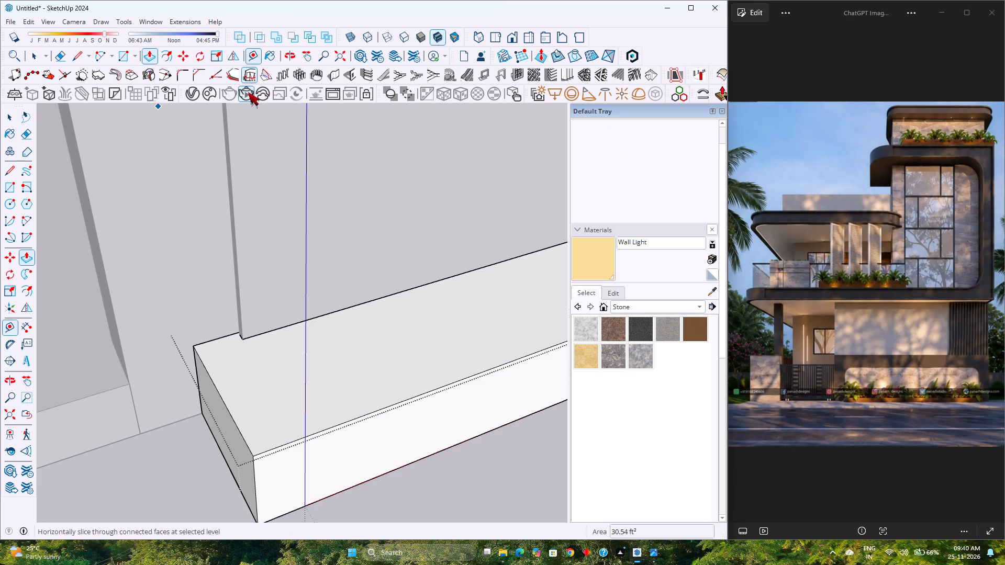
pyautogui.click(227, 407)
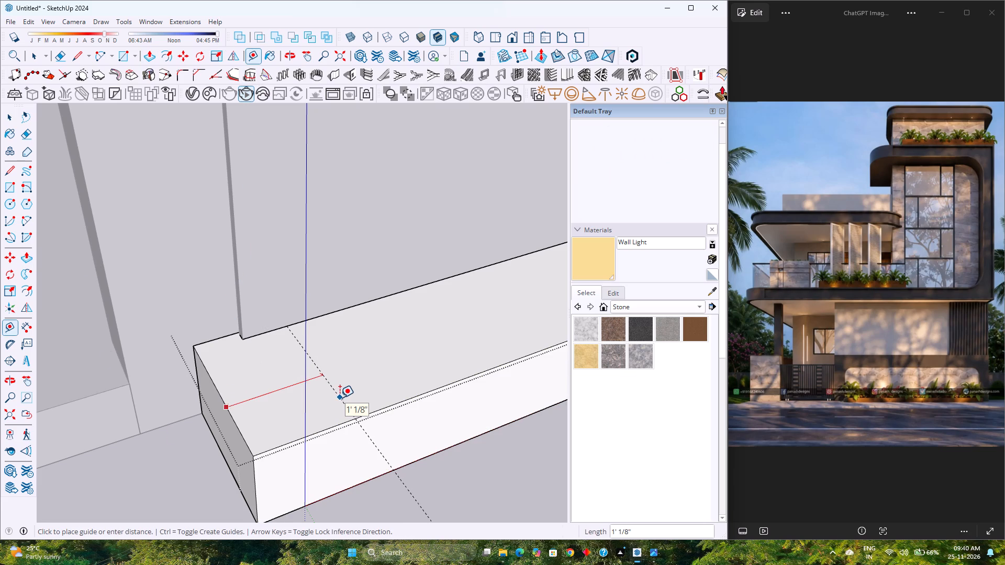
pyautogui.press('Right')
pyautogui.write("1'6")
pyautogui.press('Return')
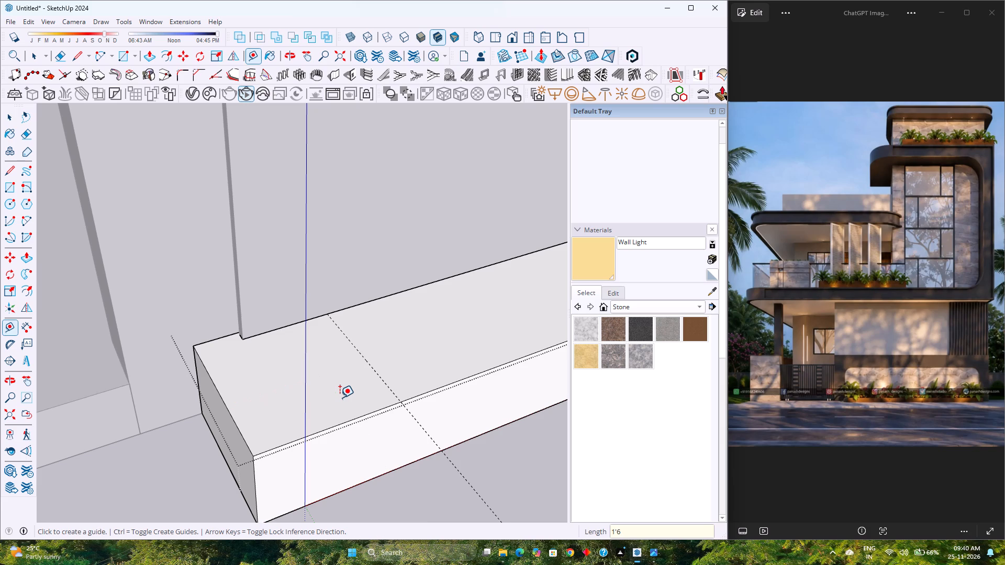
pyautogui.click(349, 425)
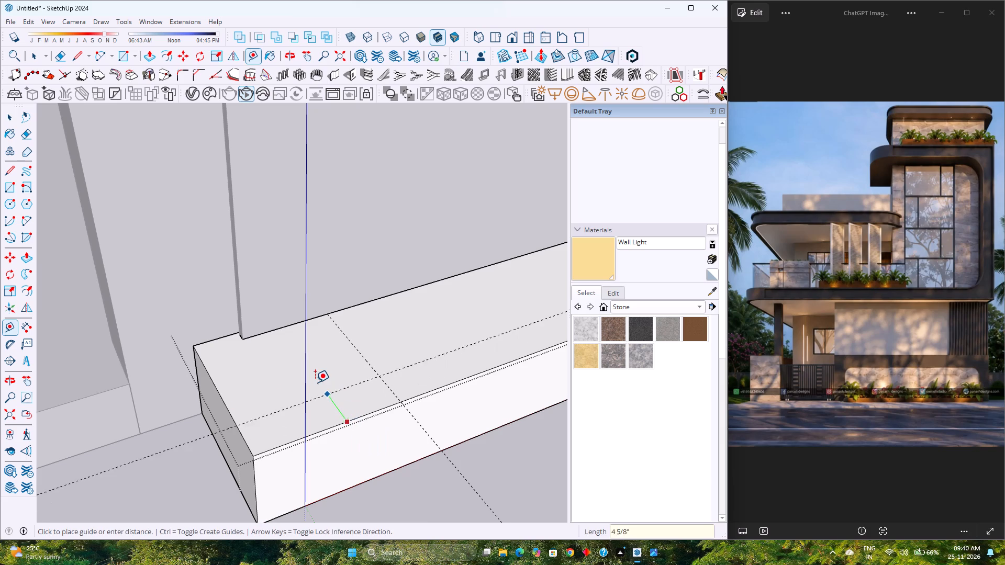
pyautogui.write("1'")
pyautogui.press('Return')
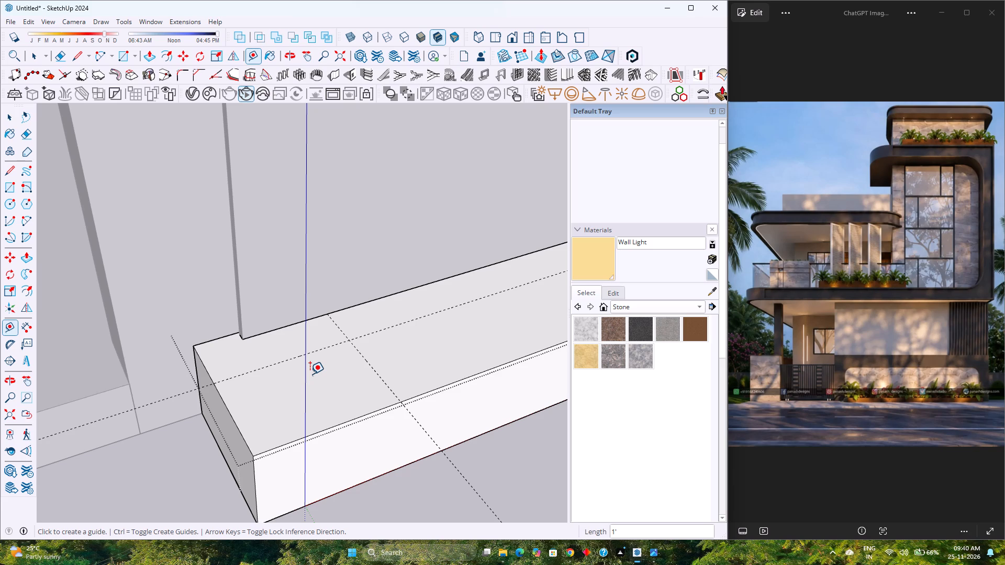
# Draw a two-point arc across the planter's near front corner between the two guide-edge intersections, with a bulge of about 3 1/4".
pyautogui.press('a')
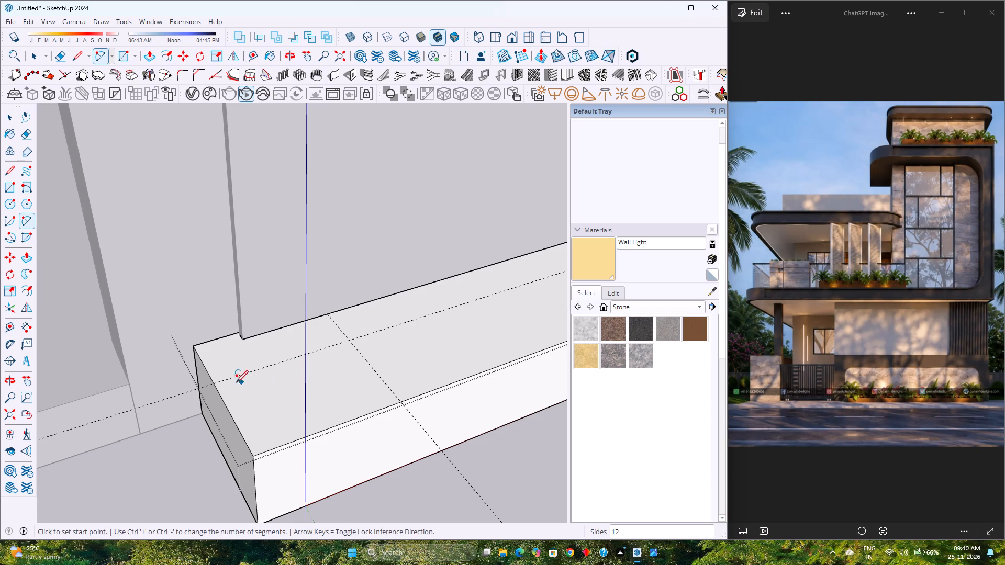
pyautogui.click(218, 384)
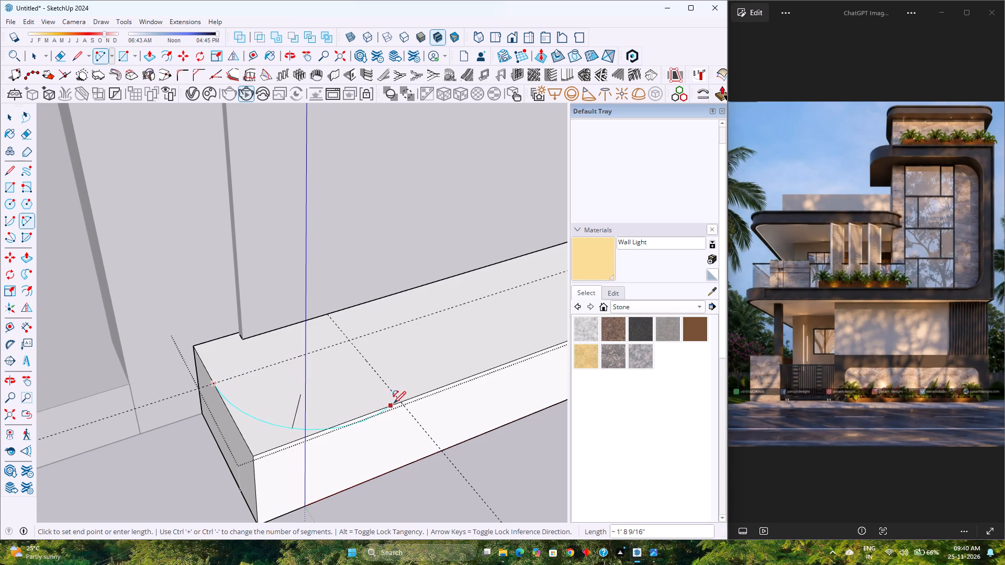
pyautogui.click(401, 403)
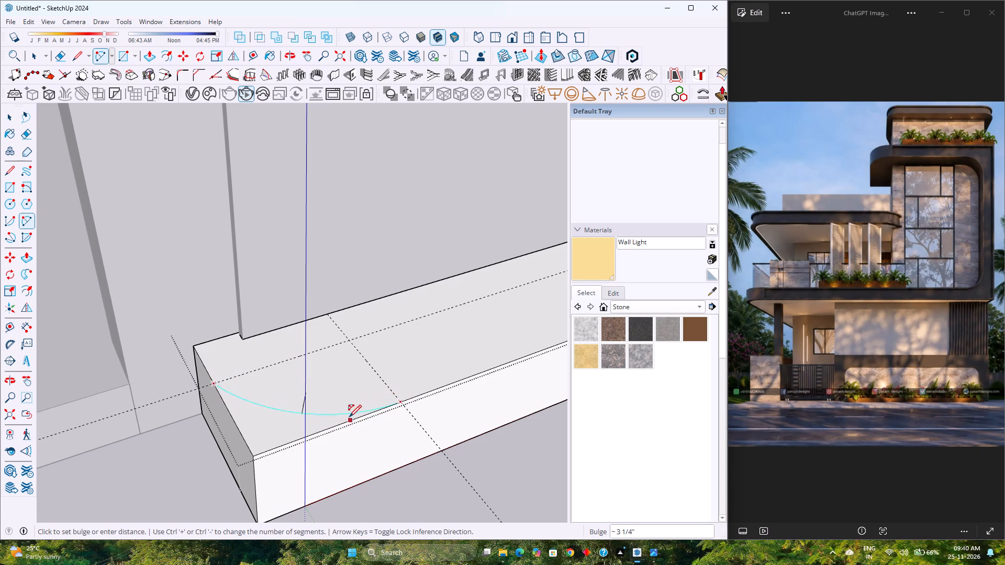
pyautogui.click(351, 419)
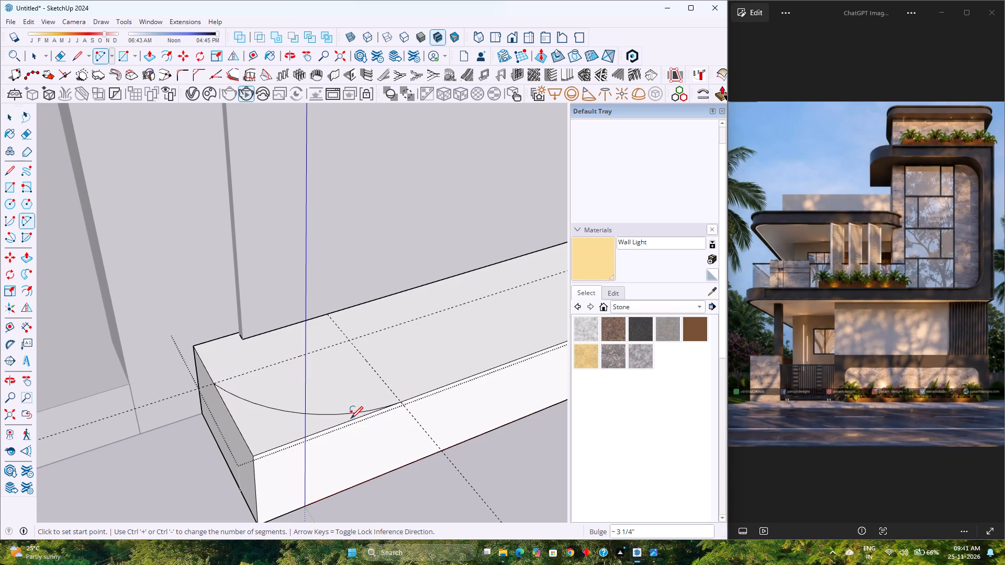
pyautogui.press('space')
# Set the corner arc's segment count to 80.
pyautogui.scroll(-5, 351, 416)
pyautogui.scroll(3, 343, 414)
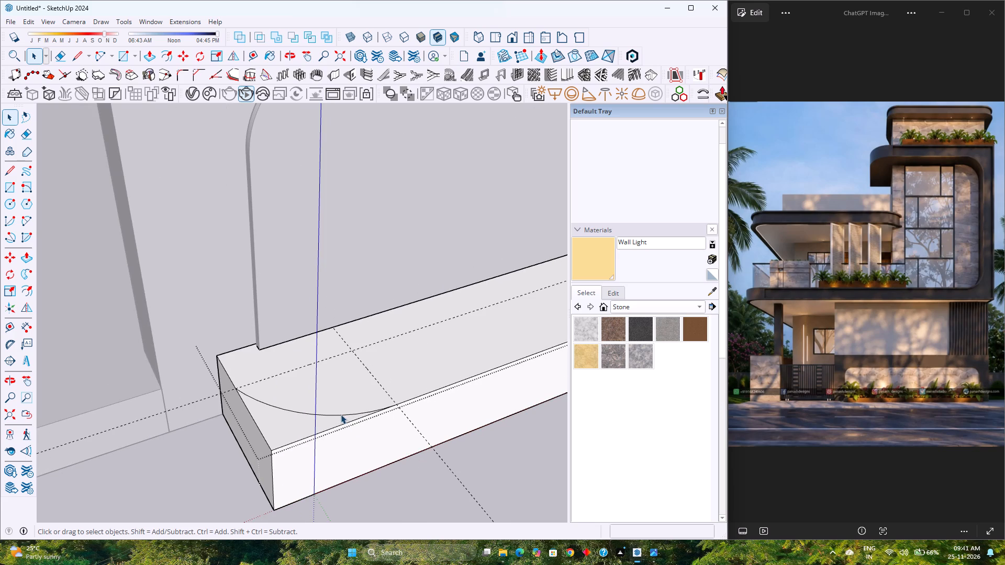
pyautogui.click(339, 414)
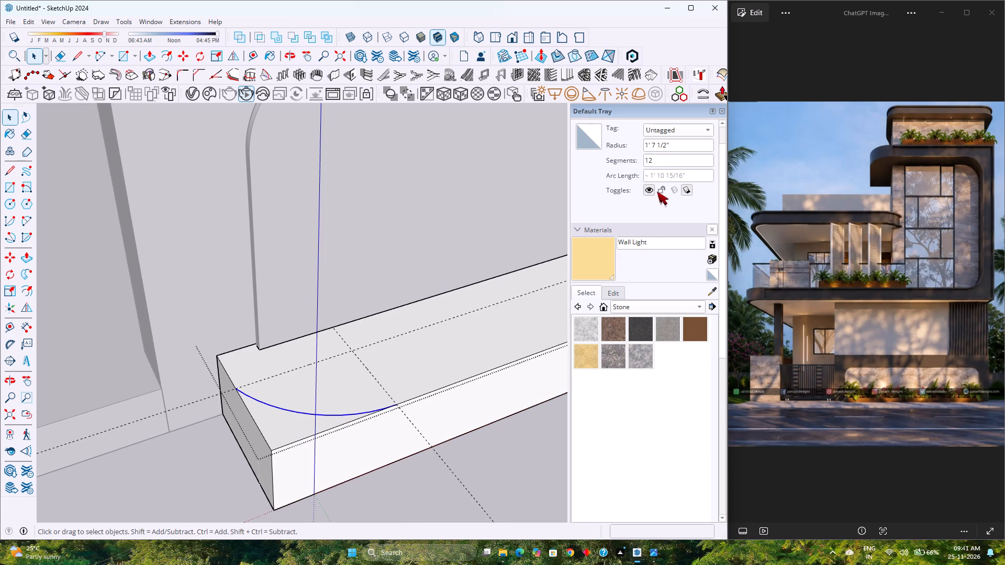
pyautogui.click(672, 162)
pyautogui.press('0')
pyautogui.press('Return')
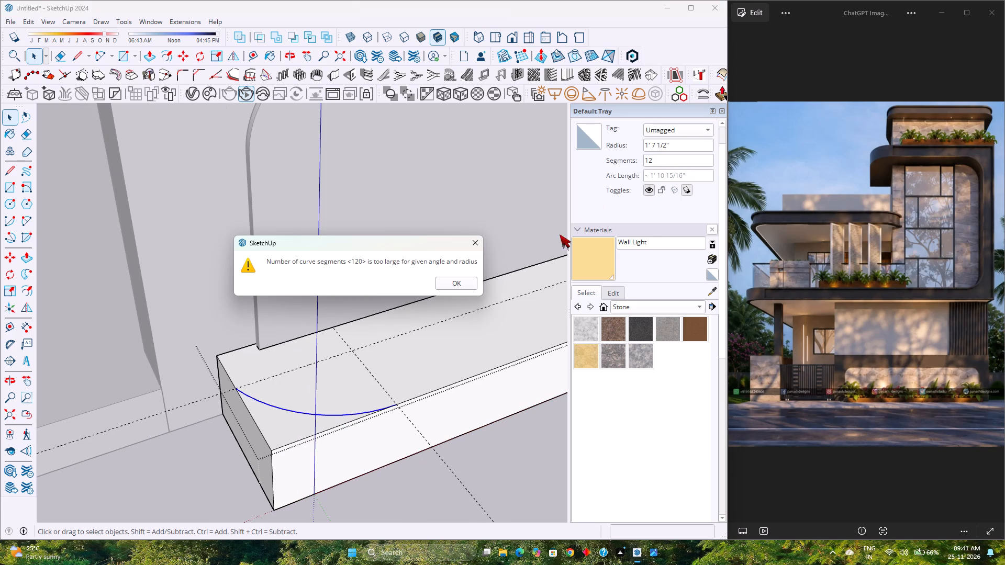
pyautogui.click(455, 277)
pyautogui.click(685, 158)
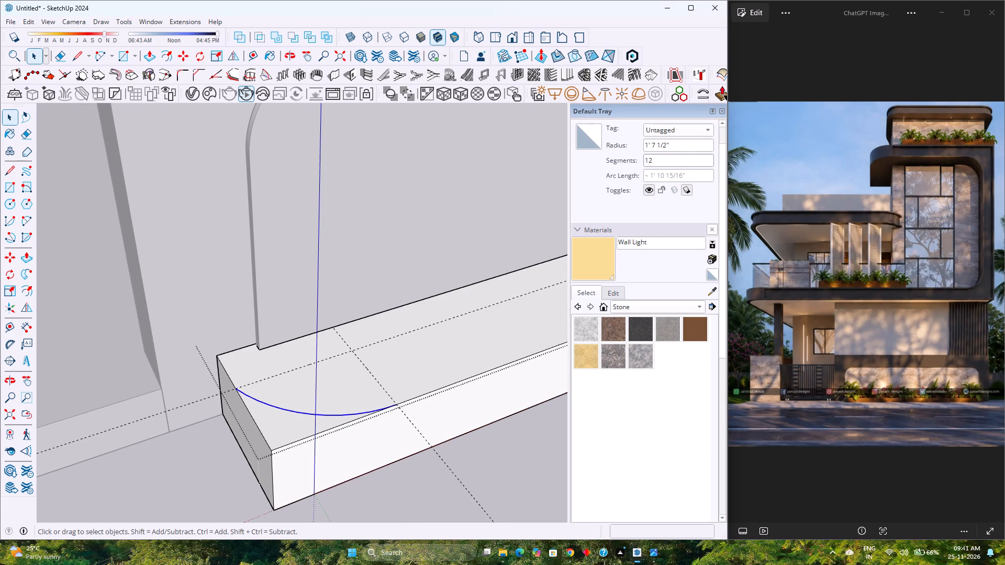
pyautogui.press('8')
pyautogui.press('Return')
pyautogui.click(460, 282)
pyautogui.doubleClick(657, 157)
pyautogui.write('80')
pyautogui.press('Return')
pyautogui.click(237, 473)
# Push/Pull the corner piece outside the arc down 1' through the planter to cut a rounded near corner.
pyautogui.scroll(-4, 255, 460)
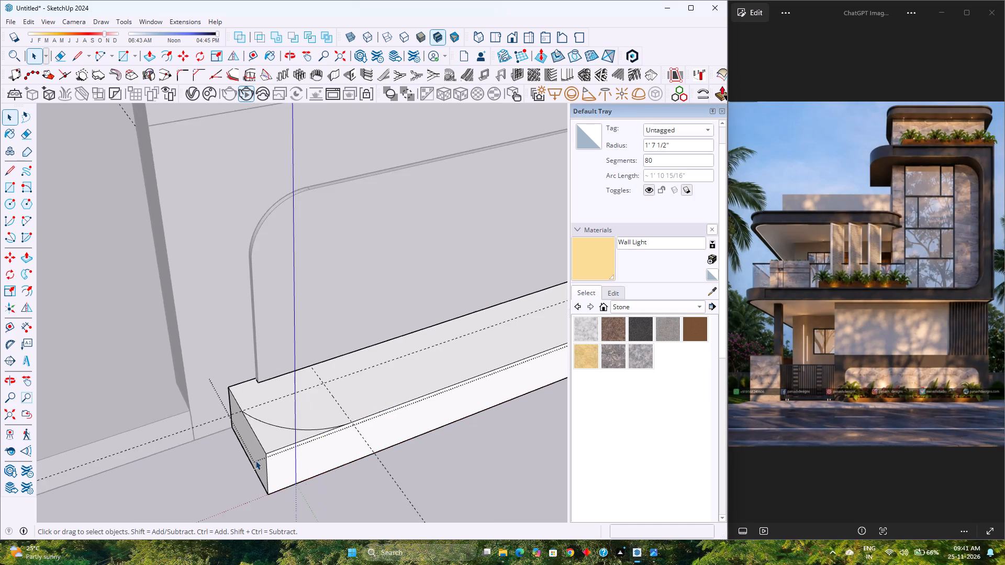
pyautogui.moveTo(258, 459); pyautogui.dragTo(336, 455, button='middle')
pyautogui.scroll(-4, 316, 435)
pyautogui.scroll(5, 305, 466)
pyautogui.moveTo(331, 462); pyautogui.dragTo(216, 460, button='middle')
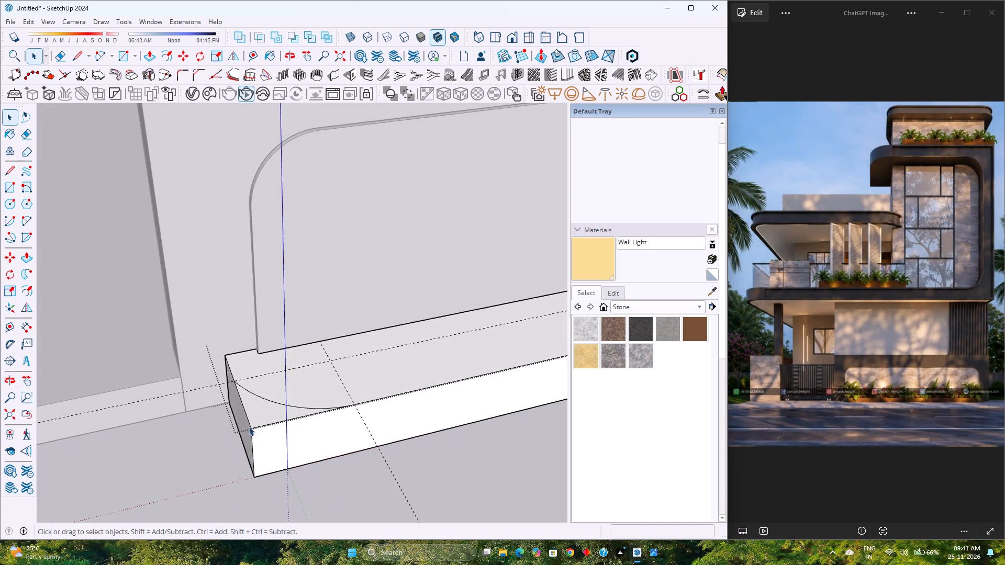
pyautogui.scroll(3, 249, 426)
pyautogui.press('p')
pyautogui.click(256, 408)
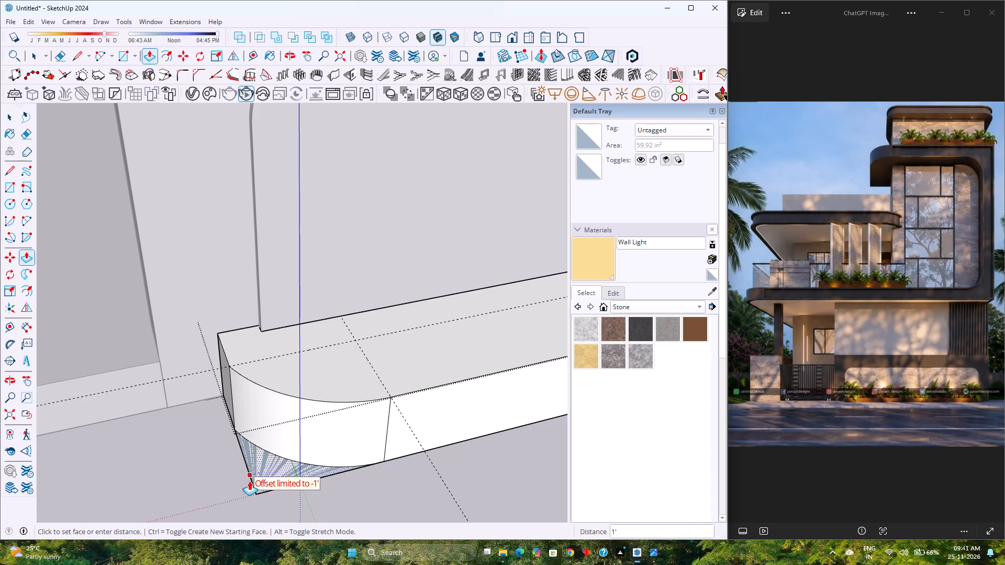
pyautogui.click(249, 489)
# Examine the planter's rounded near corner and its square far end against the compound wall.
pyautogui.scroll(-10, 200, 437)
pyautogui.scroll(1, 385, 448)
pyautogui.moveTo(379, 448); pyautogui.dragTo(247, 445, button='middle')
pyautogui.scroll(-3, 245, 443)
pyautogui.moveTo(260, 462); pyautogui.dragTo(325, 426, button='middle')
pyautogui.scroll(-2, 248, 421)
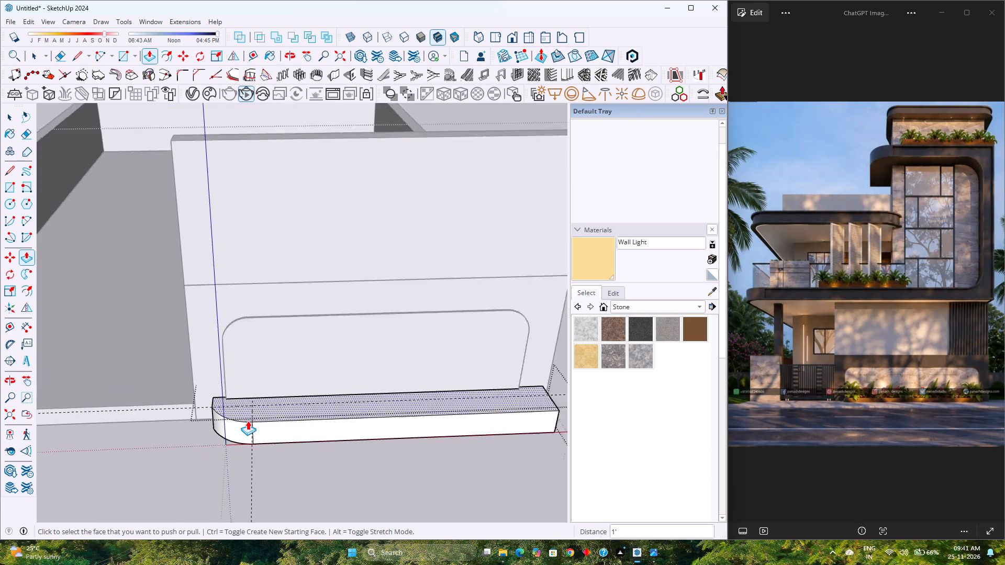
pyautogui.scroll(-2, 248, 421)
pyautogui.moveTo(459, 469); pyautogui.dragTo(283, 438, button='middle')
pyautogui.middleClick(283, 438)
pyautogui.scroll(-4, 287, 428)
pyautogui.moveTo(293, 436); pyautogui.dragTo(419, 457, button='middle')
pyautogui.moveTo(419, 457); pyautogui.dragTo(425, 457, button='middle')
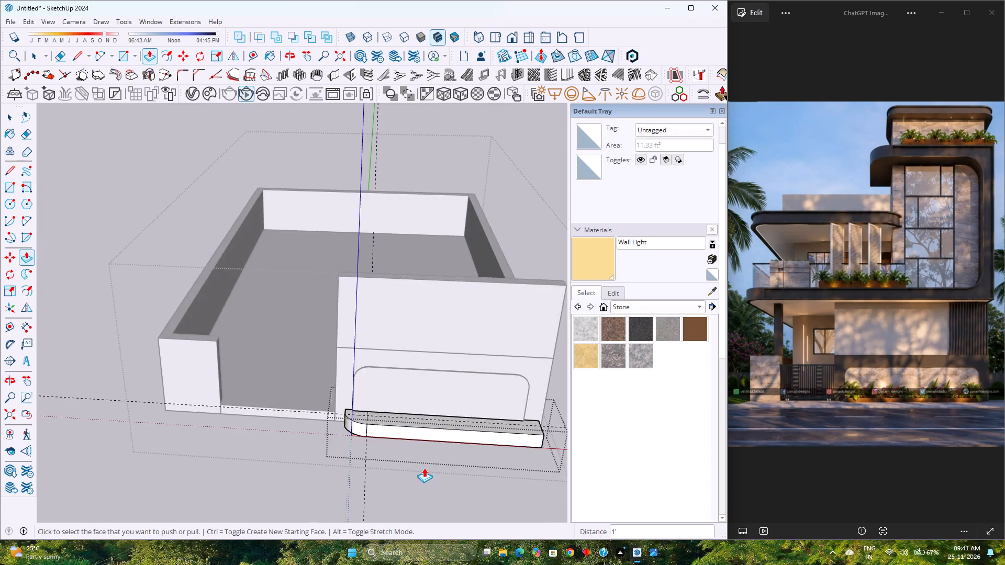
pyautogui.scroll(5, 424, 468)
pyautogui.press('space')
pyautogui.keyDown('shift'); pyautogui.moveTo(410, 442); pyautogui.dragTo(116, 416, button='middle'); pyautogui.keyUp('shift')
pyautogui.keyDown('shift'); pyautogui.middleClick(116, 416); pyautogui.keyUp('shift')
pyautogui.moveTo(161, 402); pyautogui.dragTo(232, 440, button='middle')
pyautogui.scroll(-2, 243, 417)
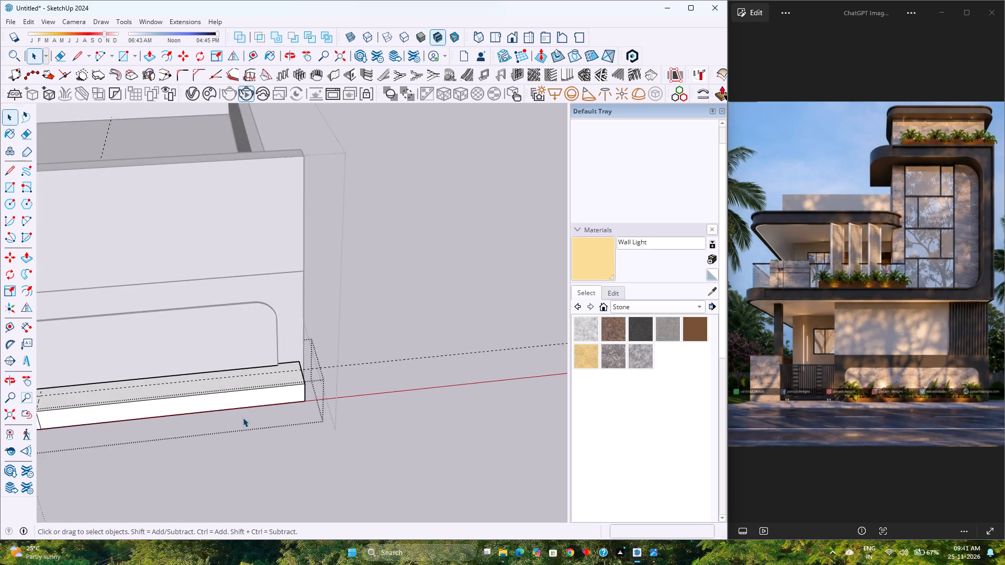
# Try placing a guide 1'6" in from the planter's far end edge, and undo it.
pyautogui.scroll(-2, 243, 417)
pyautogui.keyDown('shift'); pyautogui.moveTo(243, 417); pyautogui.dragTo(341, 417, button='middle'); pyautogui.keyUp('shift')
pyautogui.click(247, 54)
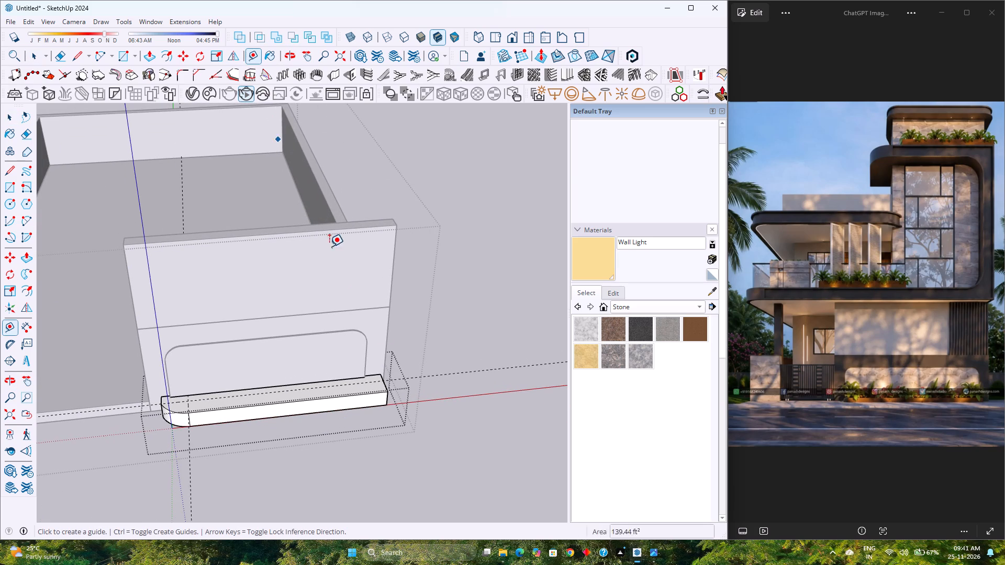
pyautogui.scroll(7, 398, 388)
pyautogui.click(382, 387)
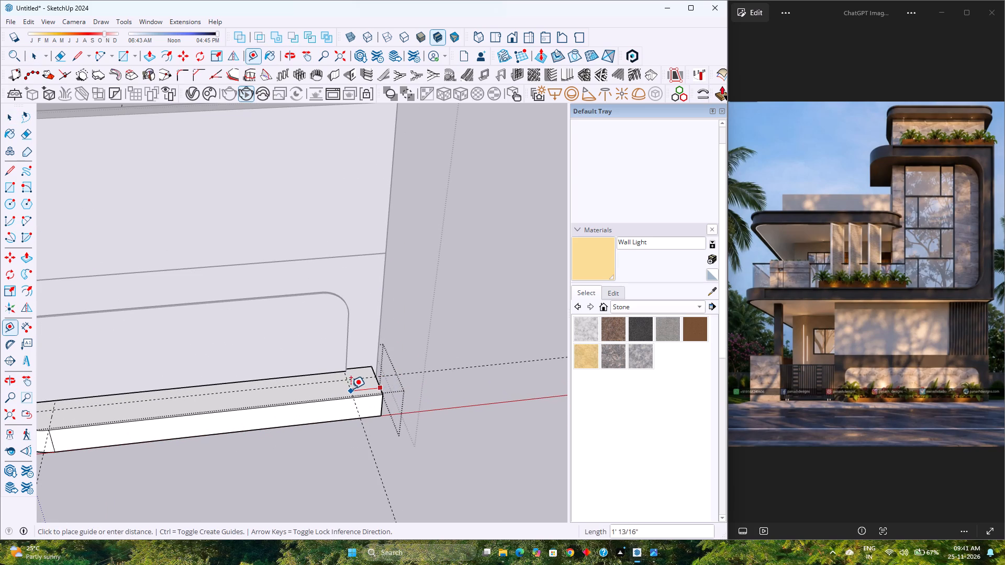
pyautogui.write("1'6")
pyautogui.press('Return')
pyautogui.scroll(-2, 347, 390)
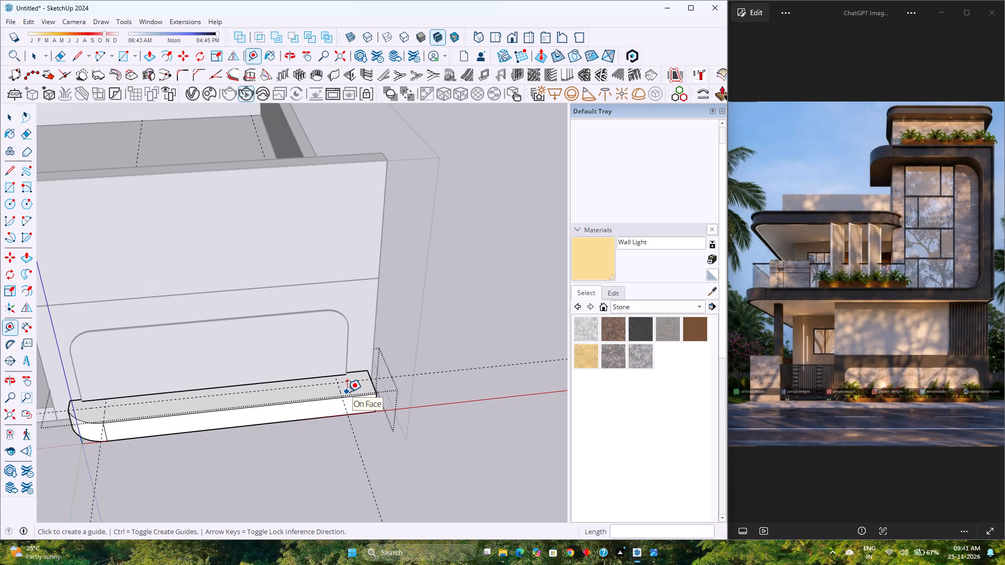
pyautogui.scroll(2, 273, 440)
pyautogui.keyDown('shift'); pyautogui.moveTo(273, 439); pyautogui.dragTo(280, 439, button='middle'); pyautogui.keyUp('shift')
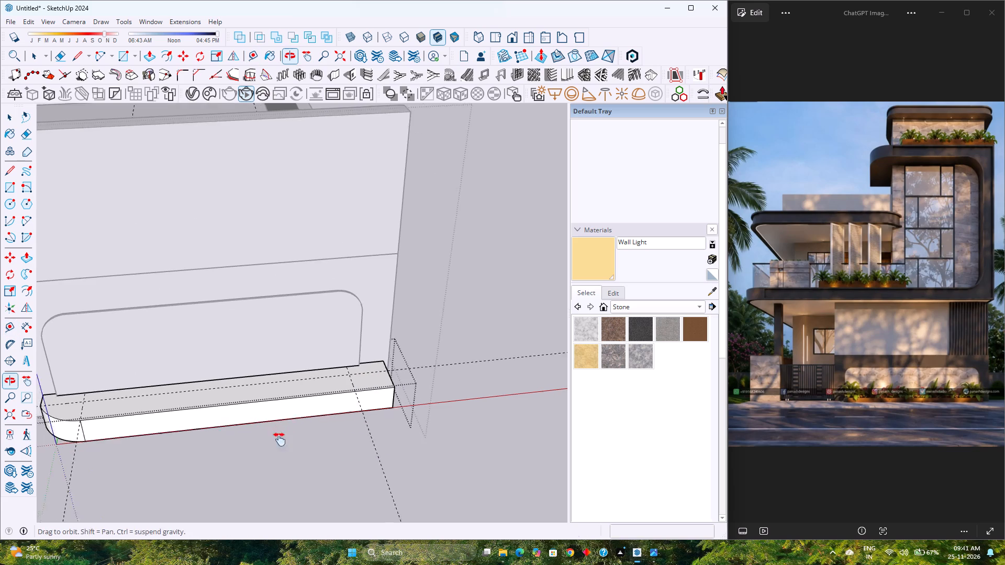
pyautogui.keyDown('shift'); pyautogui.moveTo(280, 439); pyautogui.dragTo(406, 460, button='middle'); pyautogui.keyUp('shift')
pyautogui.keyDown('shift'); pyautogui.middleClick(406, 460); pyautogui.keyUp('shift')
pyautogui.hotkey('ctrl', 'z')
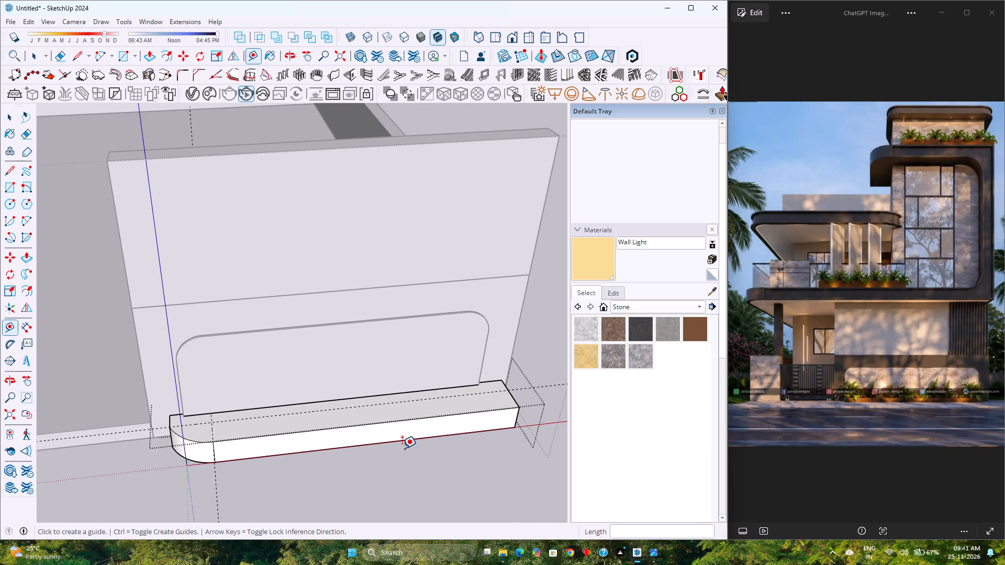
# Measure the distance from the planter's near end edge to the existing near-corner guide.
pyautogui.scroll(4, 186, 435)
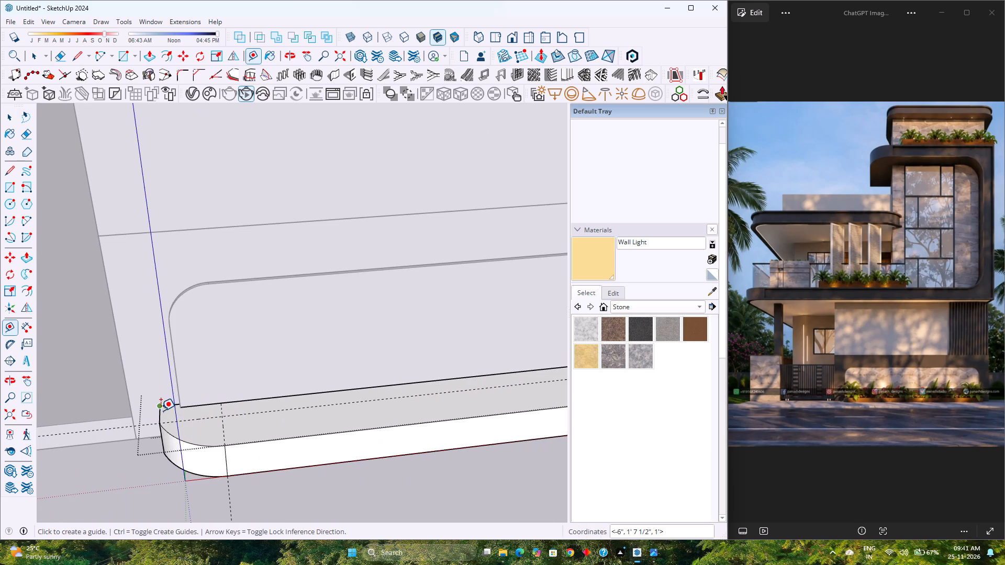
pyautogui.click(161, 414)
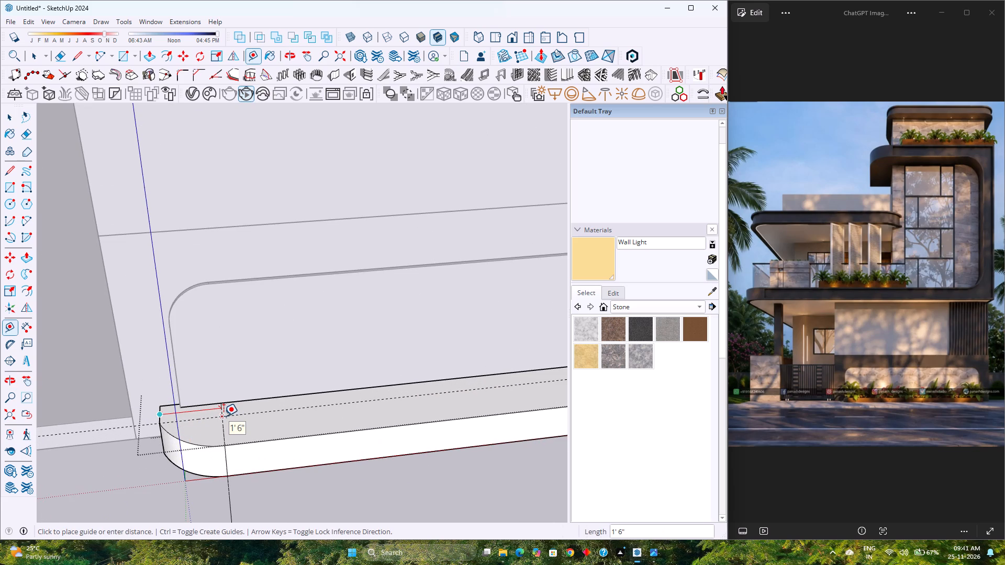
pyautogui.press('Escape')
# Place a guide across the planter top 1'6" in from its far end edge.
pyautogui.scroll(-9, 219, 419)
pyautogui.scroll(8, 376, 420)
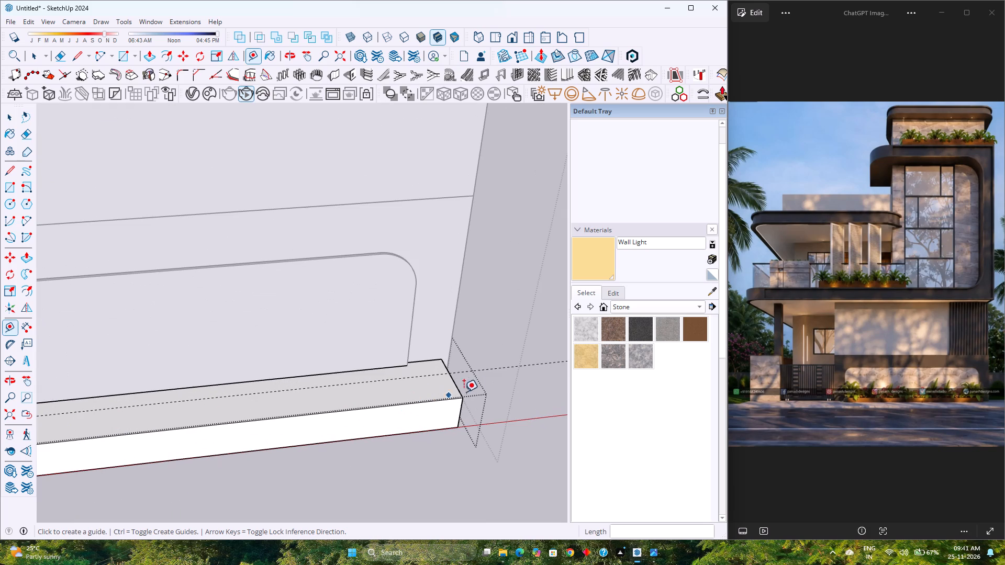
pyautogui.click(458, 387)
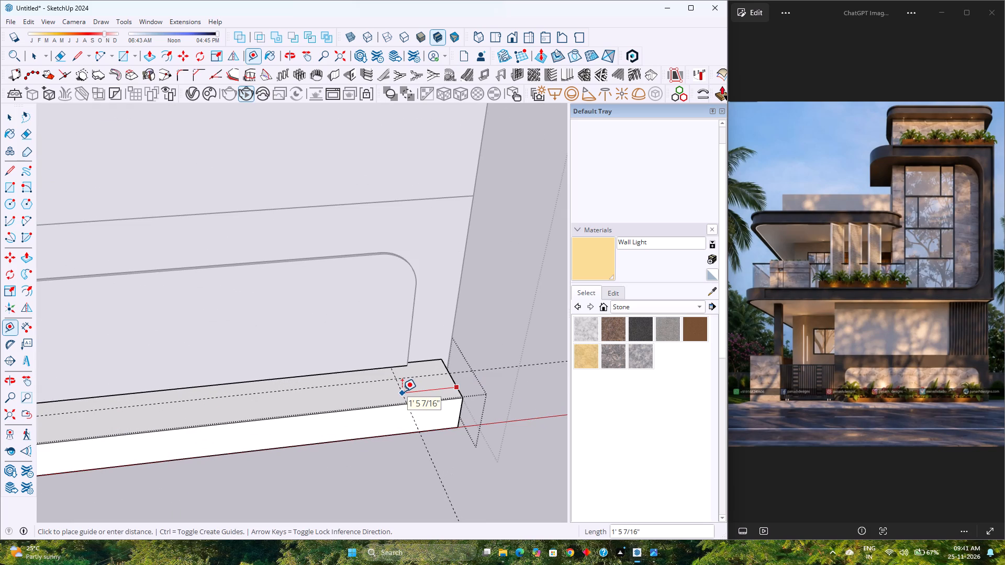
pyautogui.write("1'6")
pyautogui.press('Return')
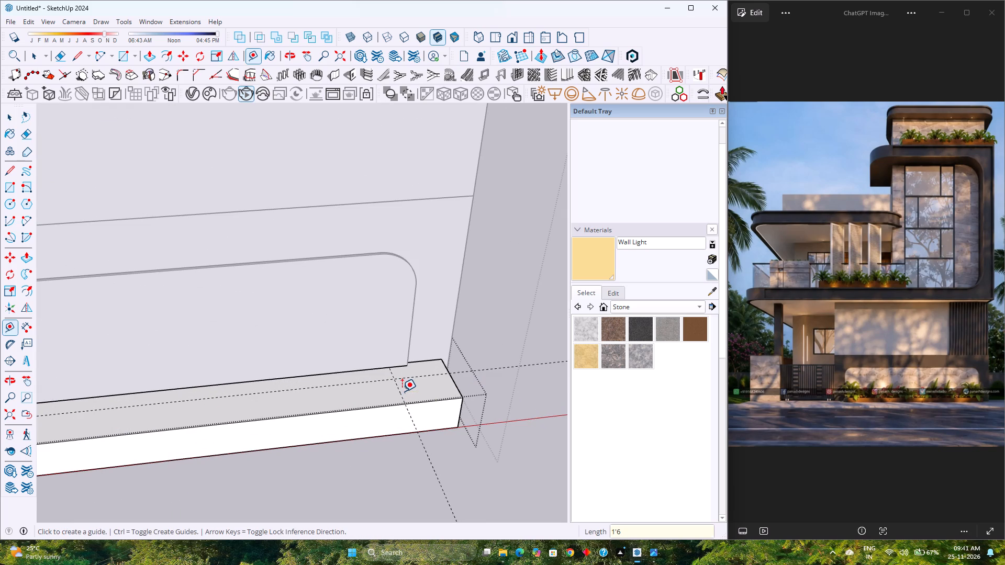
# Draw a two-point arc of about 1' 7 1/2" radius across the planter's far front corner between the two guide-edge intersections.
pyautogui.press('a')
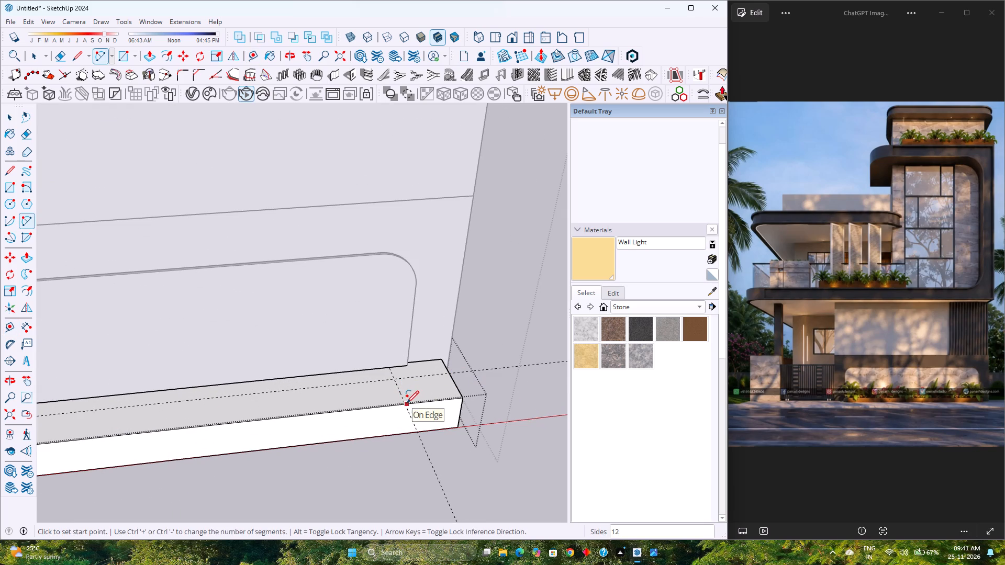
pyautogui.scroll(4, 407, 403)
pyautogui.scroll(-1, 407, 402)
pyautogui.scroll(4, 407, 402)
pyautogui.moveTo(407, 402); pyautogui.dragTo(285, 445, button='middle')
pyautogui.scroll(2, 346, 436)
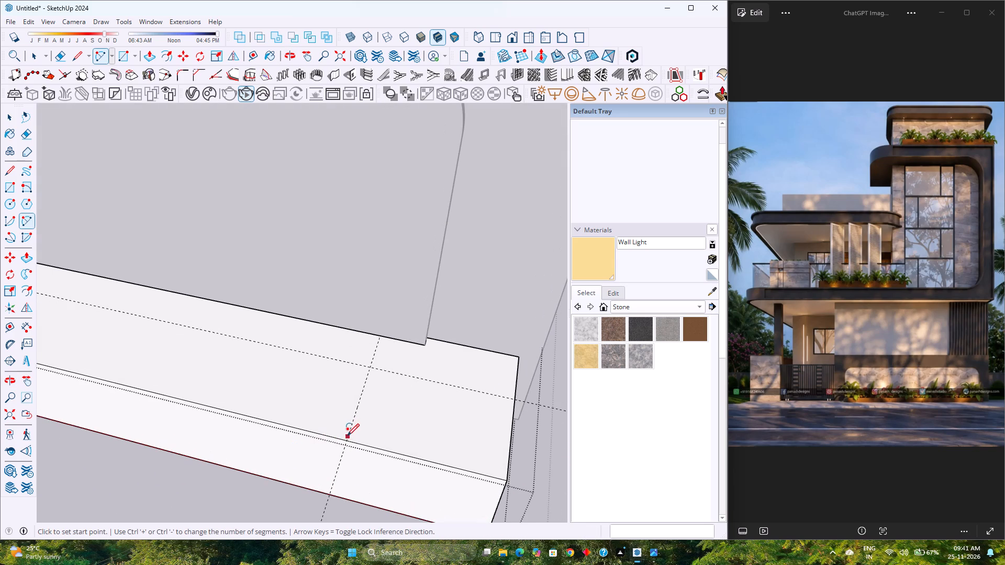
pyautogui.click(348, 438)
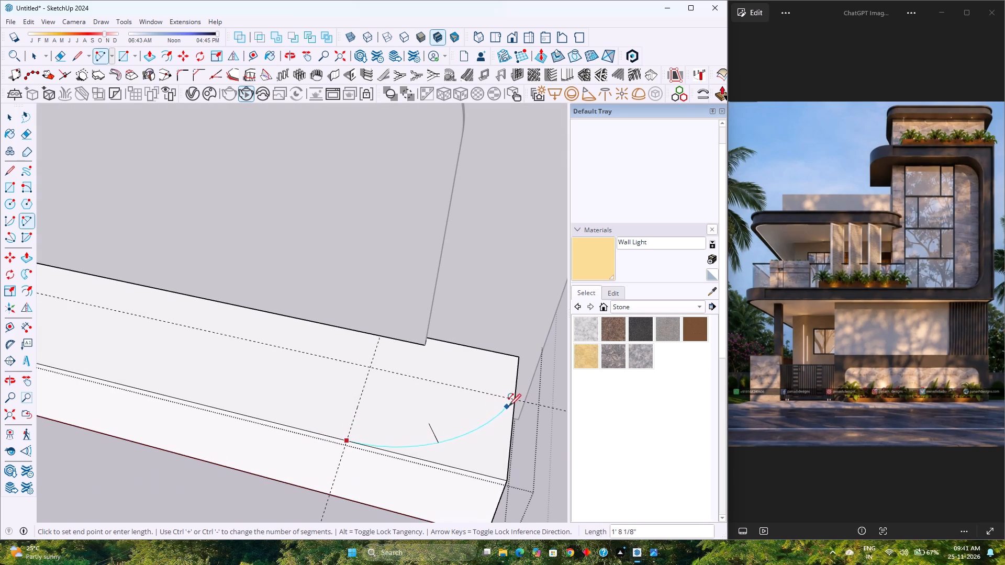
pyautogui.doubleClick(518, 399)
pyautogui.press('space')
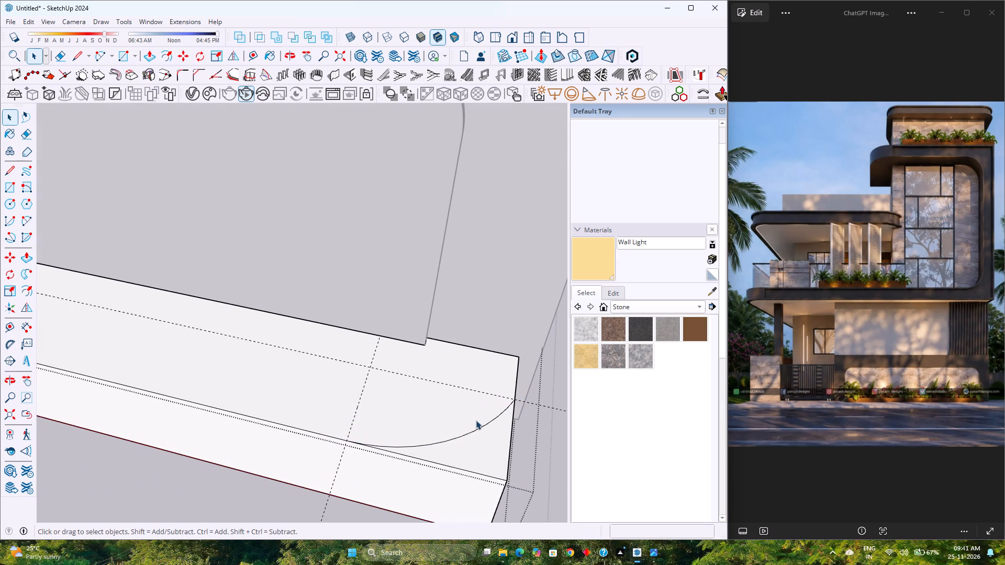
# Set the far corner arc's segment count to 80.
pyautogui.click(476, 429)
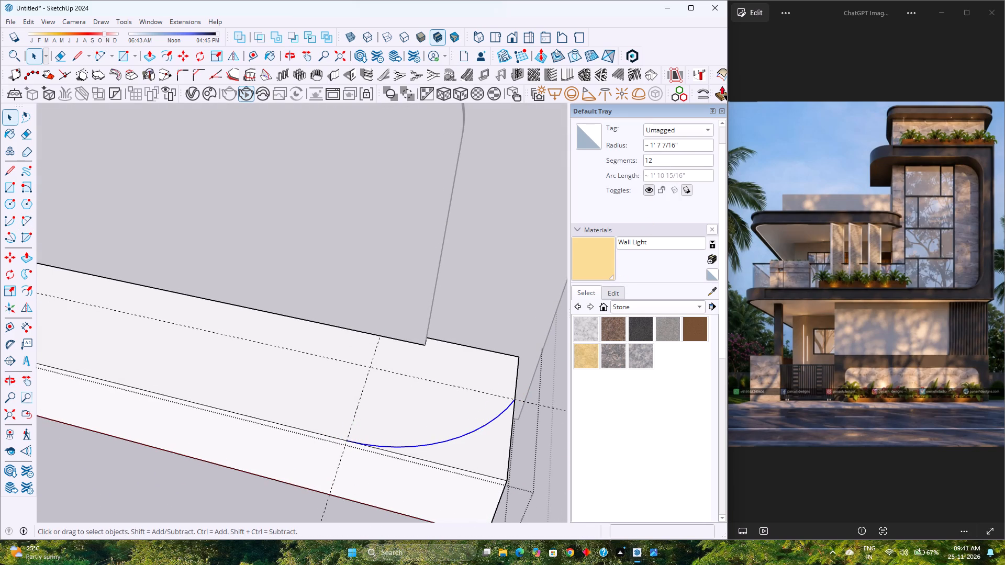
pyautogui.doubleClick(670, 161)
pyautogui.write('80')
pyautogui.press('Return')
# Push/Pull the corner piece outside the arc down through the planter's full height to round the far front corner.
pyautogui.click(482, 450)
pyautogui.press('p')
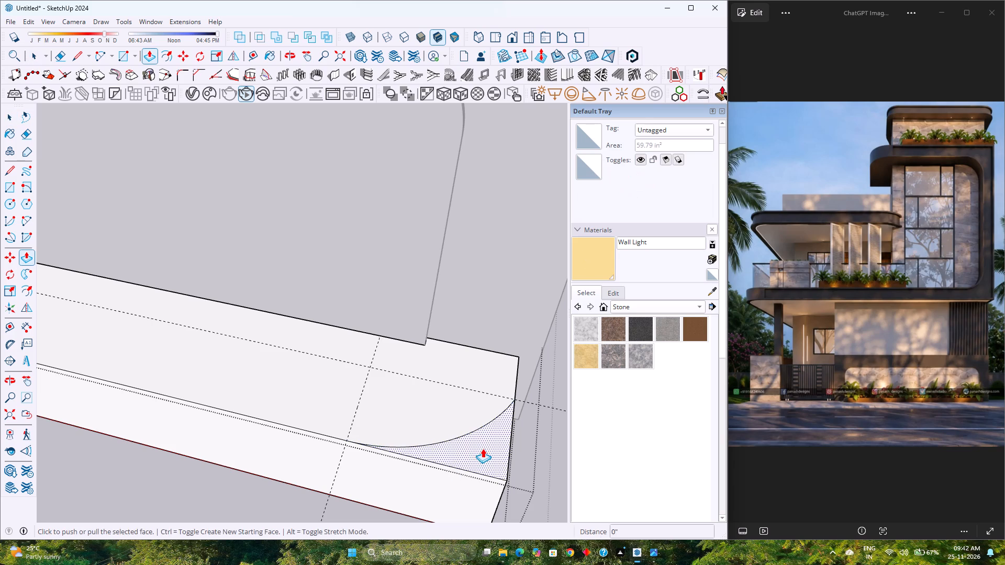
pyautogui.click(483, 448)
pyautogui.click(389, 514)
pyautogui.scroll(-3, 387, 491)
pyautogui.moveTo(385, 483); pyautogui.dragTo(392, 464, button='middle')
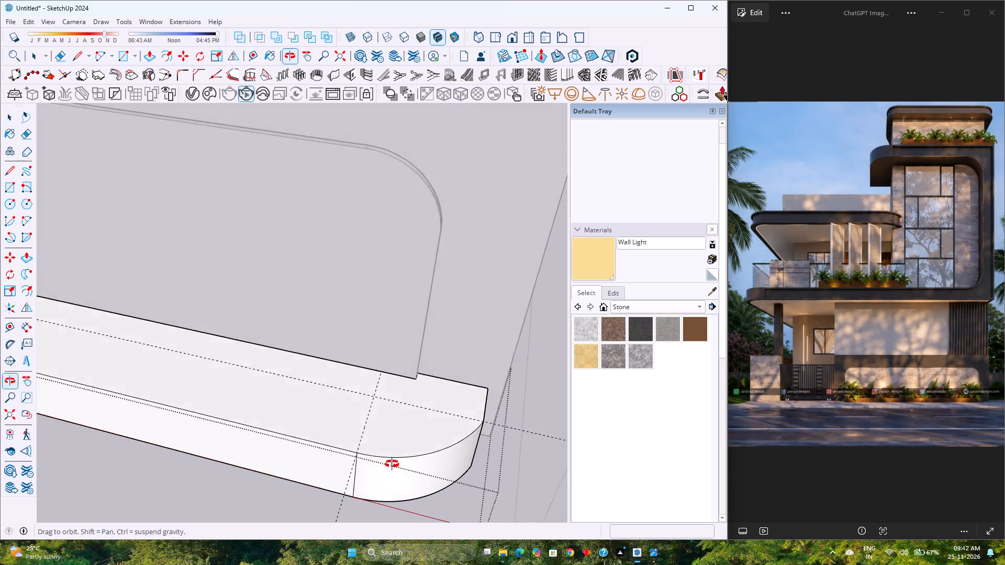
pyautogui.moveTo(392, 464); pyautogui.dragTo(439, 410, button='middle')
pyautogui.scroll(-9, 442, 405)
pyautogui.press('space')
pyautogui.scroll(-4, 442, 405)
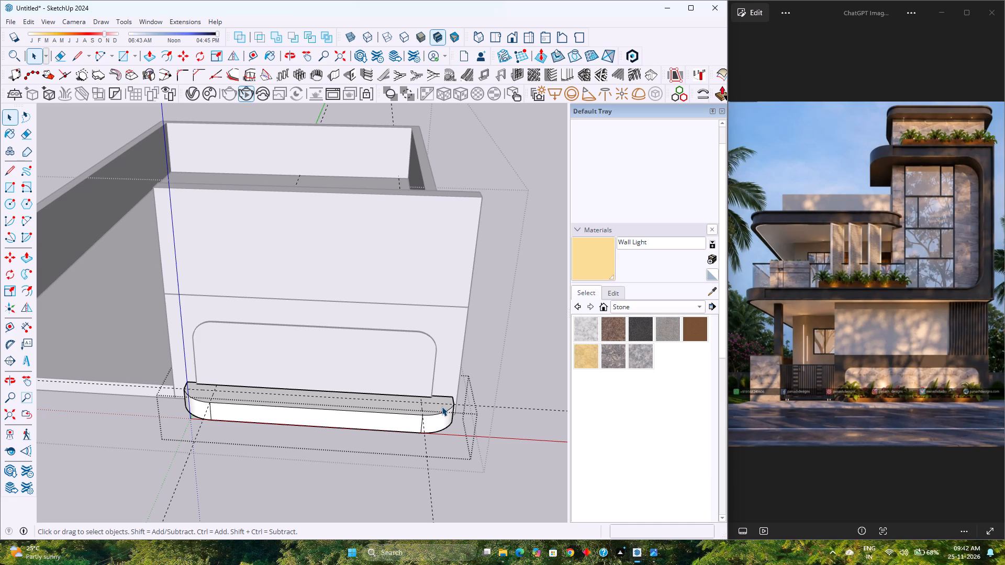
pyautogui.press('space')
# Offset the outline of the planter's top face inward by 3".
pyautogui.moveTo(389, 414); pyautogui.dragTo(439, 505, button='middle')
pyautogui.scroll(7, 299, 354)
pyautogui.click(306, 361)
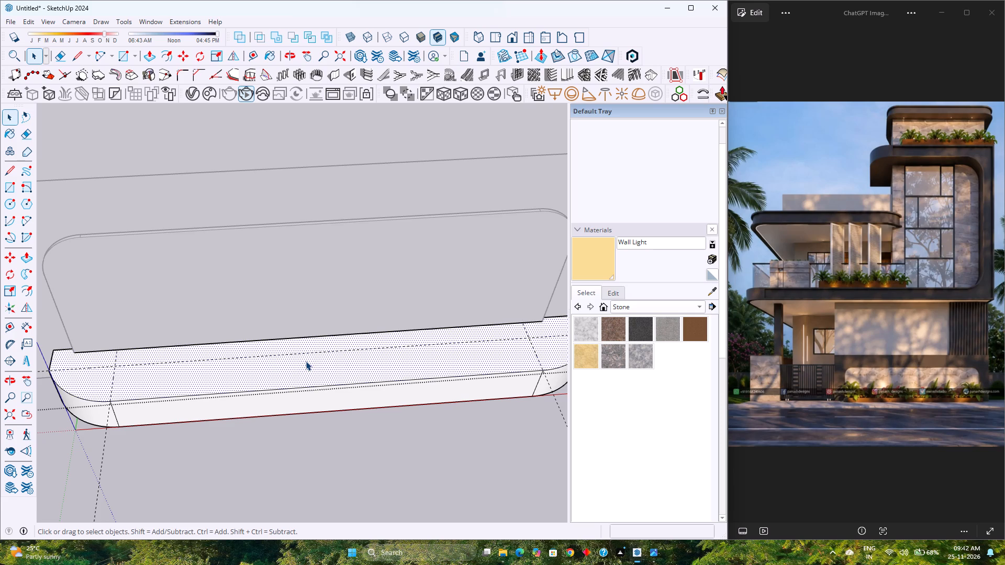
pyautogui.scroll(1, 306, 361)
pyautogui.scroll(-4, 306, 361)
pyautogui.moveTo(311, 365); pyautogui.dragTo(458, 326, button='middle')
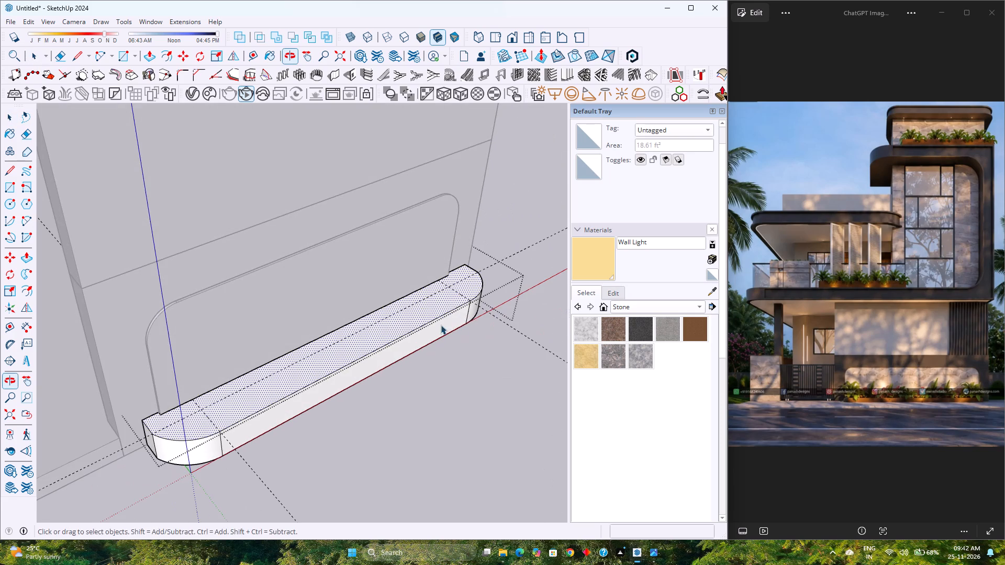
pyautogui.click(165, 62)
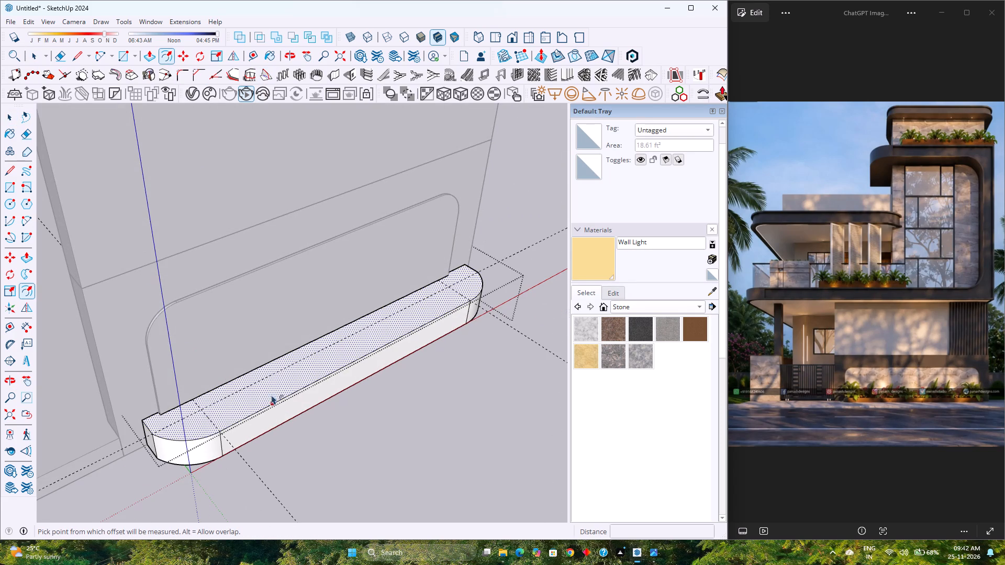
pyautogui.click(261, 366)
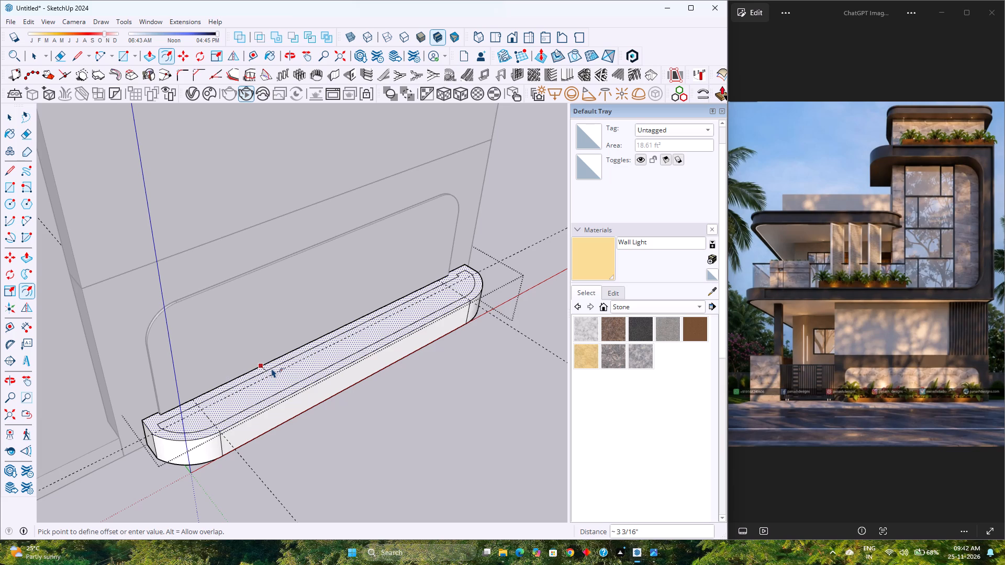
pyautogui.press('3')
pyautogui.press('Return')
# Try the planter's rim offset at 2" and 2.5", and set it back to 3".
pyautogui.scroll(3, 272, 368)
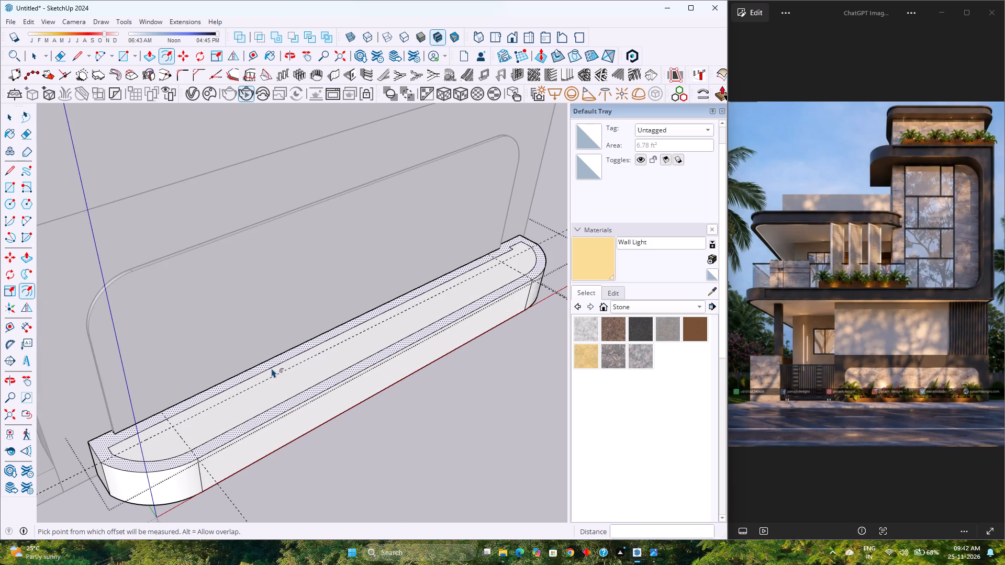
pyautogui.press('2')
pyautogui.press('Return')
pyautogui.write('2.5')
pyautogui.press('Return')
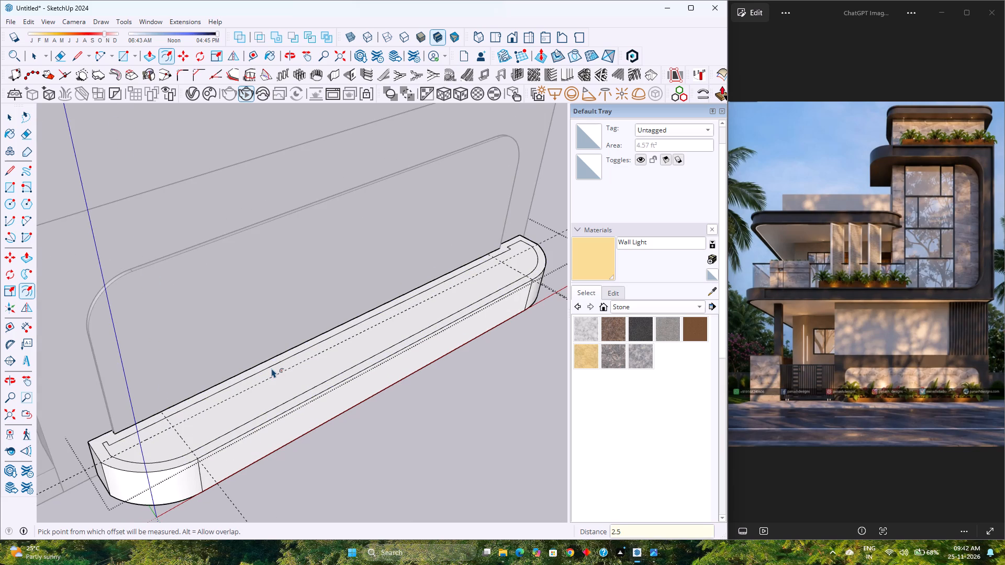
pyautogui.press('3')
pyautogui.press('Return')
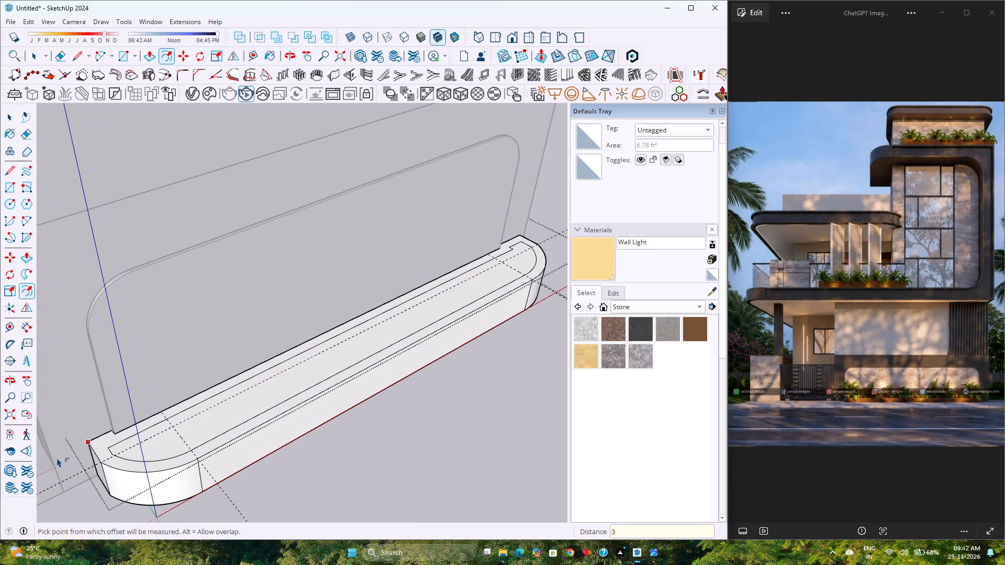
# Examine the inset outline on the planter top around the rounded near corner.
pyautogui.scroll(10, 113, 455)
pyautogui.scroll(-2, 297, 435)
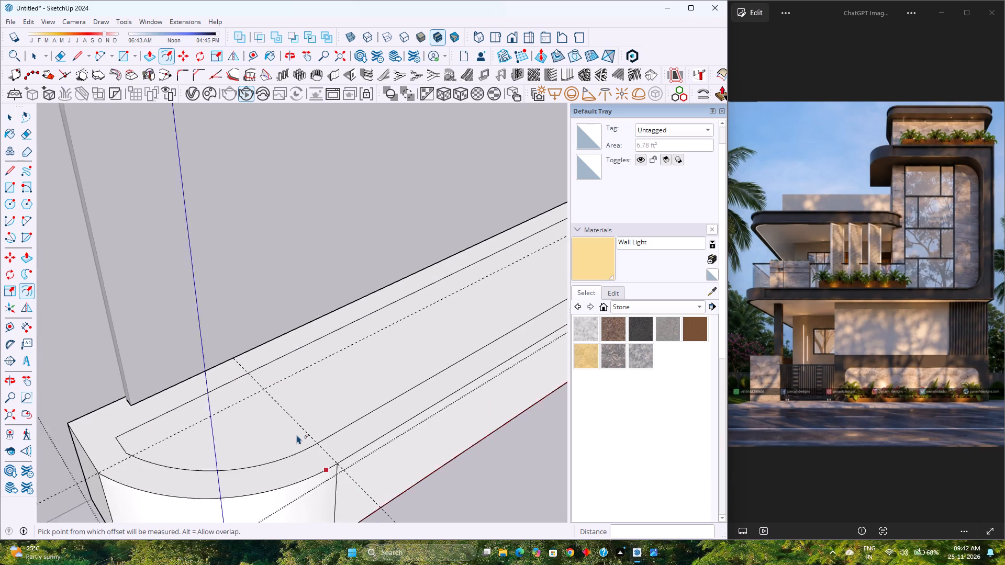
pyautogui.scroll(-2, 297, 435)
pyautogui.scroll(4, 294, 436)
pyautogui.scroll(-4, 294, 436)
pyautogui.moveTo(283, 445); pyautogui.dragTo(284, 431, button='middle')
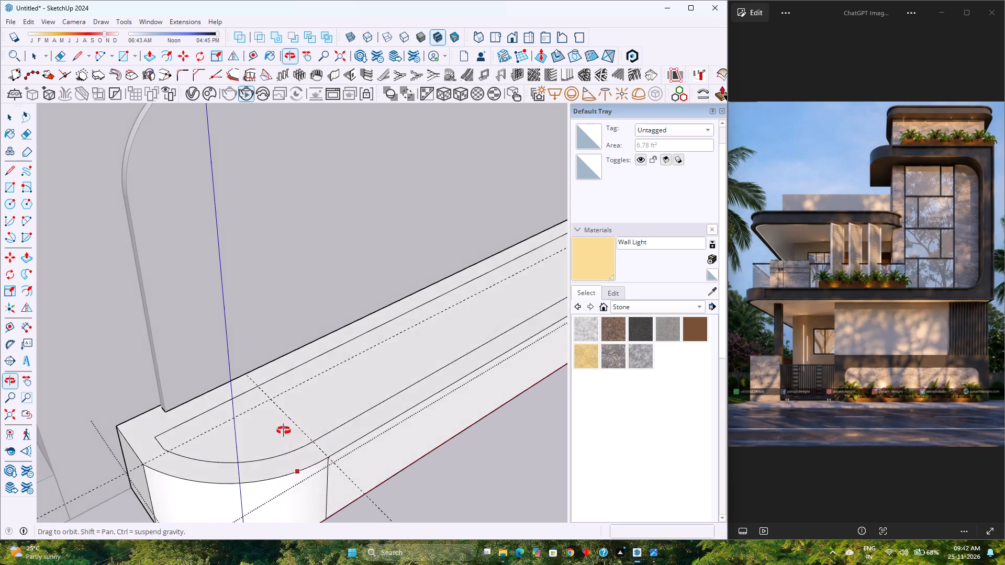
pyautogui.moveTo(284, 431); pyautogui.dragTo(298, 395, button='middle')
pyautogui.scroll(-3, 298, 395)
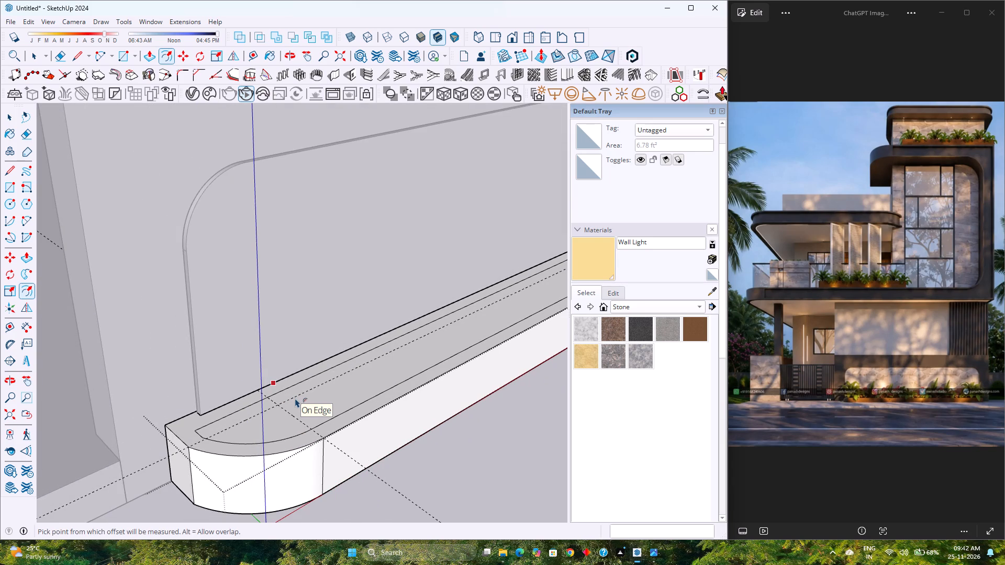
# Push/Pull the face inside the rim down 9" to hollow out the planter.
pyautogui.press('p')
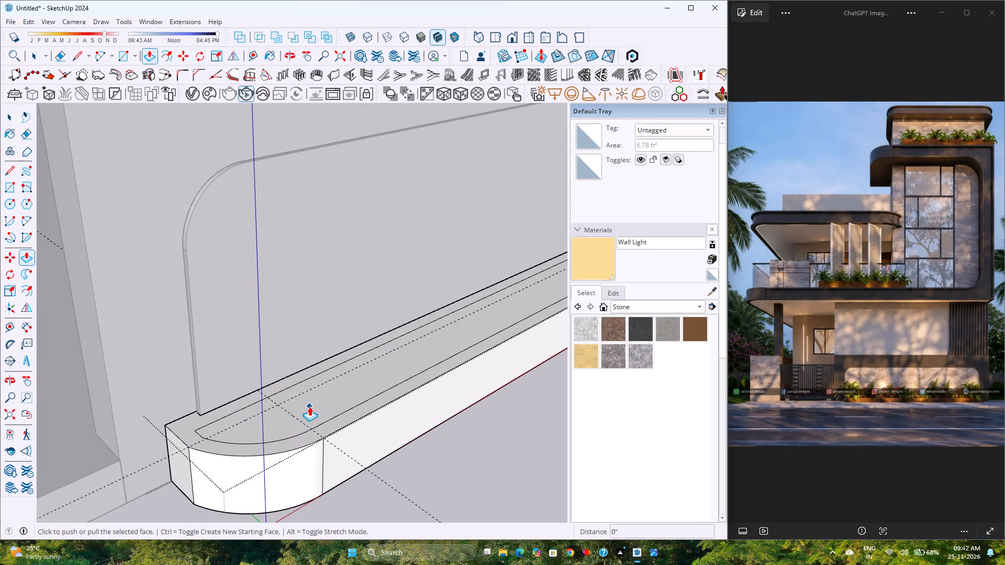
pyautogui.press('Escape')
pyautogui.click(341, 395)
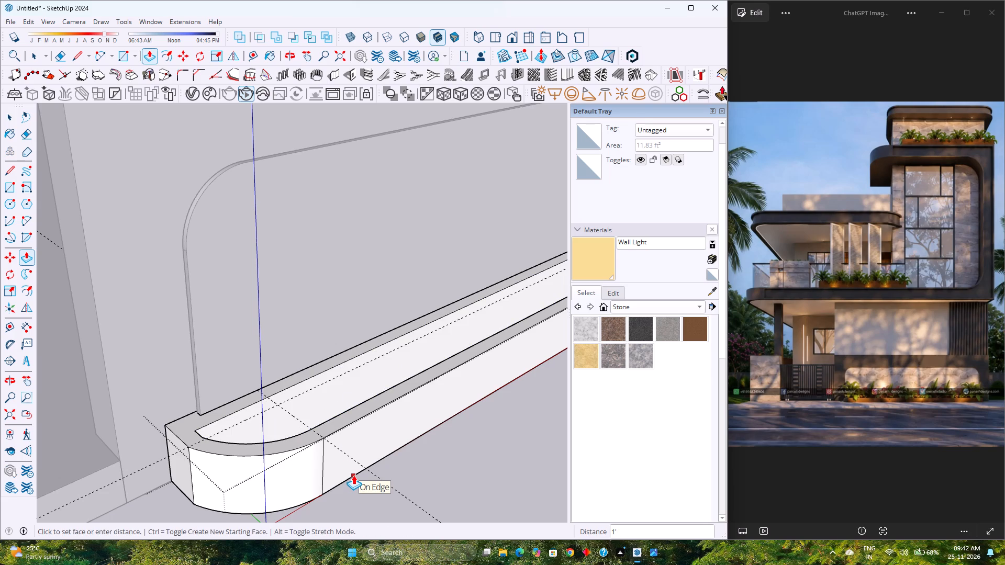
pyautogui.press('9')
pyautogui.press('Return')
pyautogui.scroll(-3, 286, 433)
pyautogui.moveTo(286, 433); pyautogui.dragTo(301, 442, button='middle')
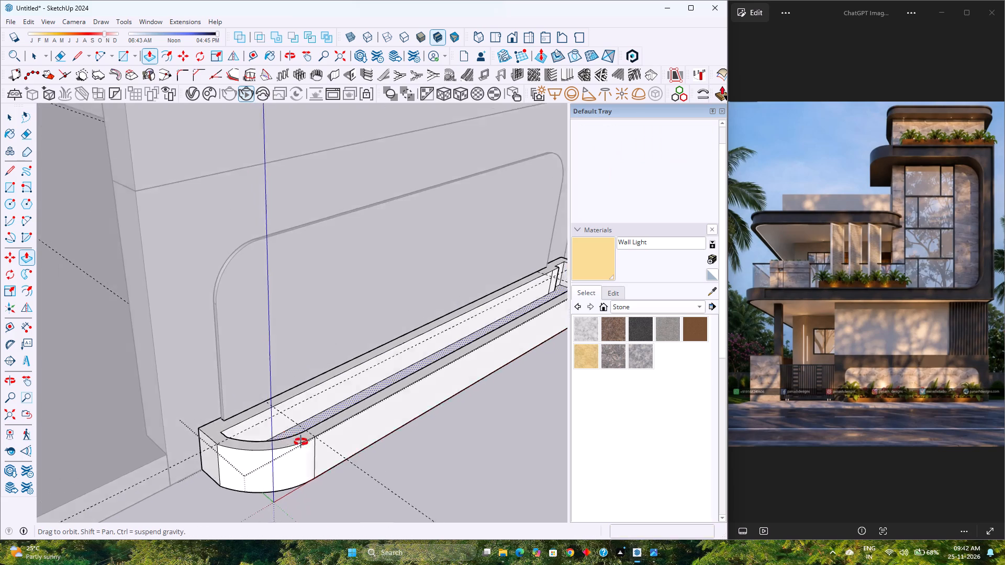
pyautogui.moveTo(301, 442); pyautogui.dragTo(251, 362, button='middle')
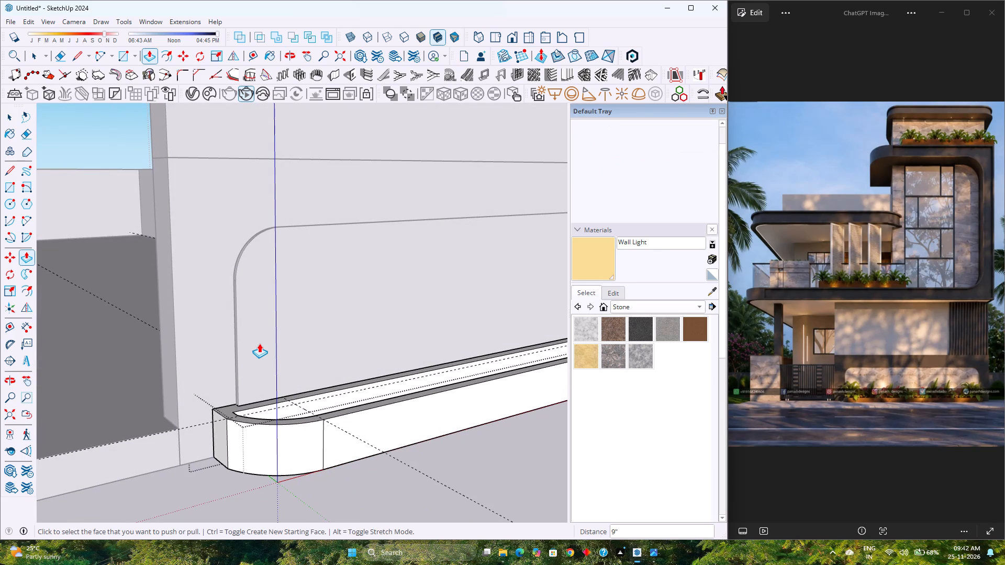
# Set the planter's recess depth to 4".
pyautogui.press('4')
pyautogui.press('Return')
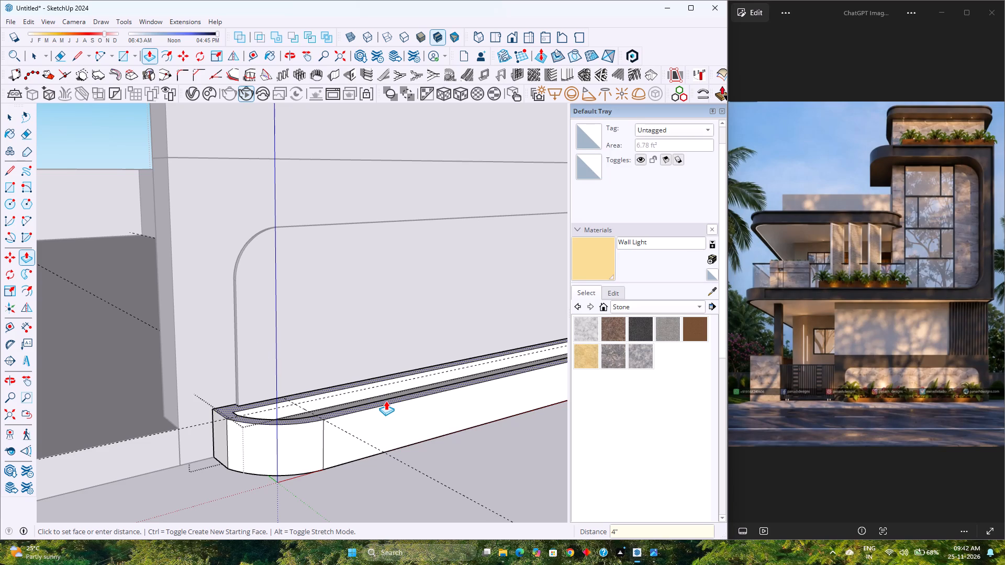
# Try the planter's recess depth at 6" and 5", and settle on 6".
pyautogui.press('6')
pyautogui.press('Return')
pyautogui.press('5')
pyautogui.press('Return')
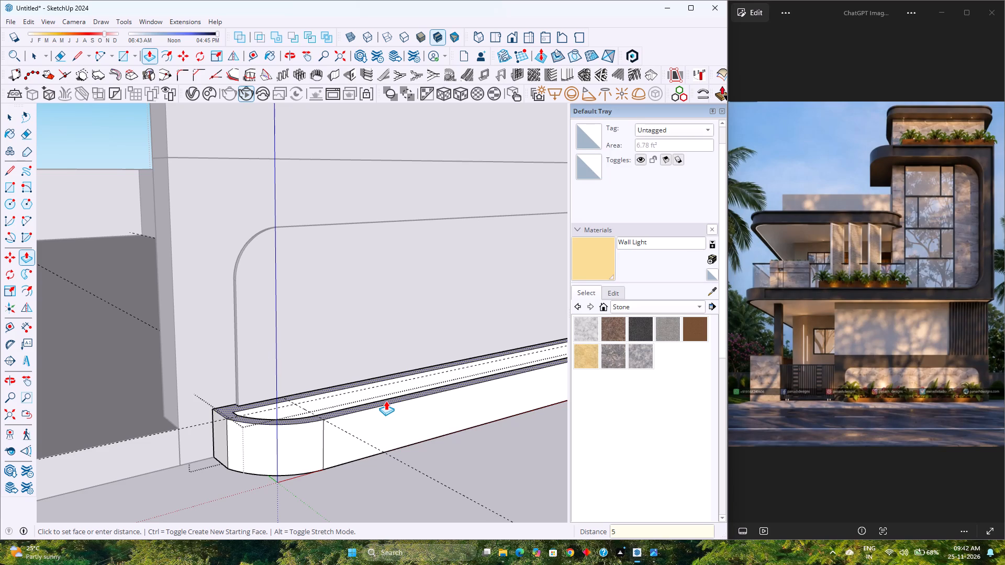
pyautogui.scroll(-2, 365, 403)
pyautogui.moveTo(365, 403); pyautogui.dragTo(432, 447, button='middle')
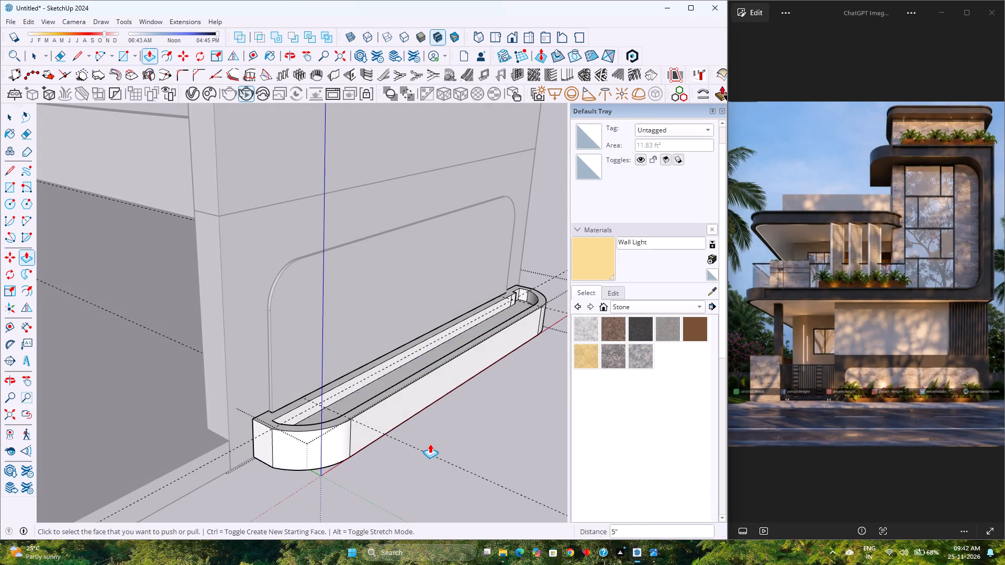
pyautogui.press('6')
pyautogui.press('Return')
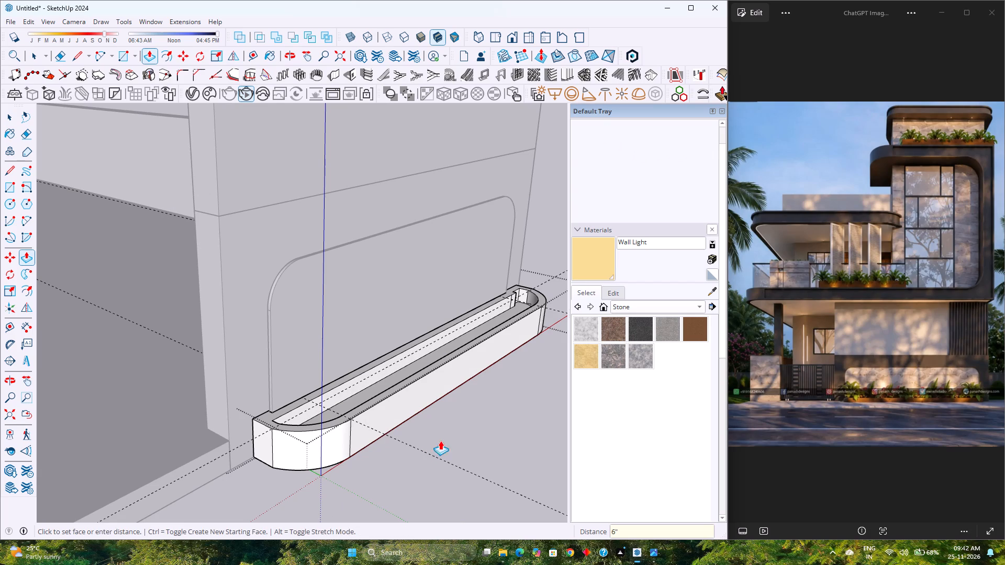
# Erase the stray vertical edge on the recess's back inner wall near the planter's far end.
pyautogui.scroll(17, 532, 293)
pyautogui.moveTo(527, 299); pyautogui.dragTo(410, 321, button='middle')
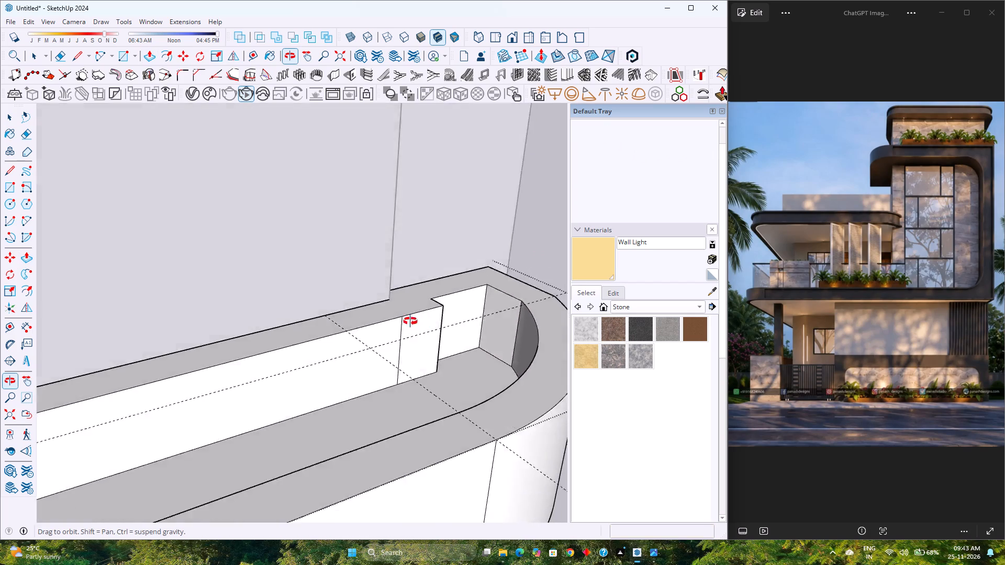
pyautogui.moveTo(410, 321); pyautogui.dragTo(315, 351, button='middle')
pyautogui.press('e')
pyautogui.moveTo(407, 359); pyautogui.dragTo(388, 359)
pyautogui.scroll(-20, 399, 359)
pyautogui.scroll(-4, 399, 359)
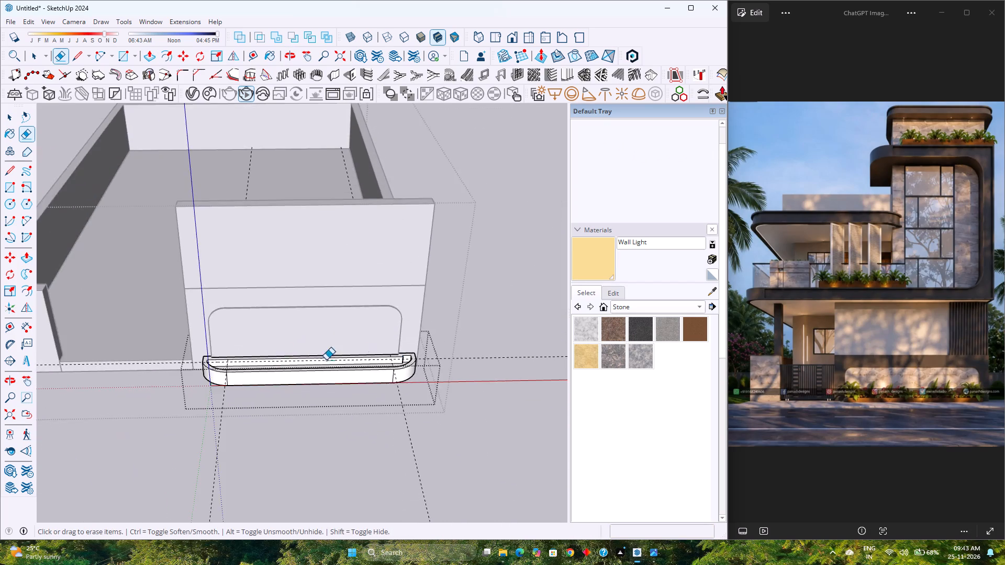
# Examine the hollowed planter's rounded end and inner walls, and its fit against the compound wall's rounded panel.
pyautogui.scroll(11, 216, 361)
pyautogui.moveTo(216, 362); pyautogui.dragTo(175, 382, button='middle')
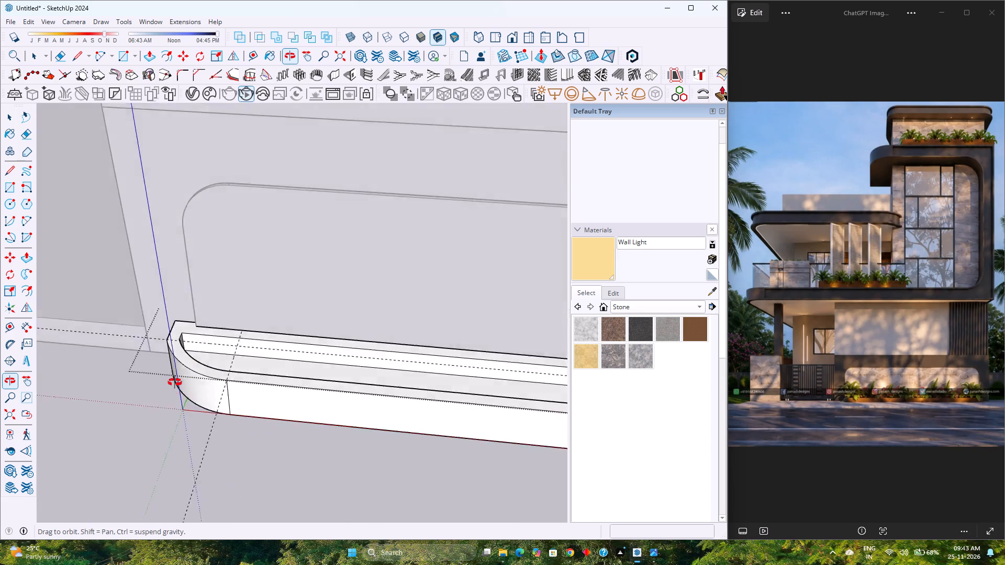
pyautogui.moveTo(175, 382); pyautogui.dragTo(208, 359, button='middle')
pyautogui.middleClick(217, 358)
pyautogui.press('space')
pyautogui.scroll(-4, 321, 398)
pyautogui.scroll(-4, 350, 436)
pyautogui.moveTo(350, 436); pyautogui.dragTo(194, 352, button='middle')
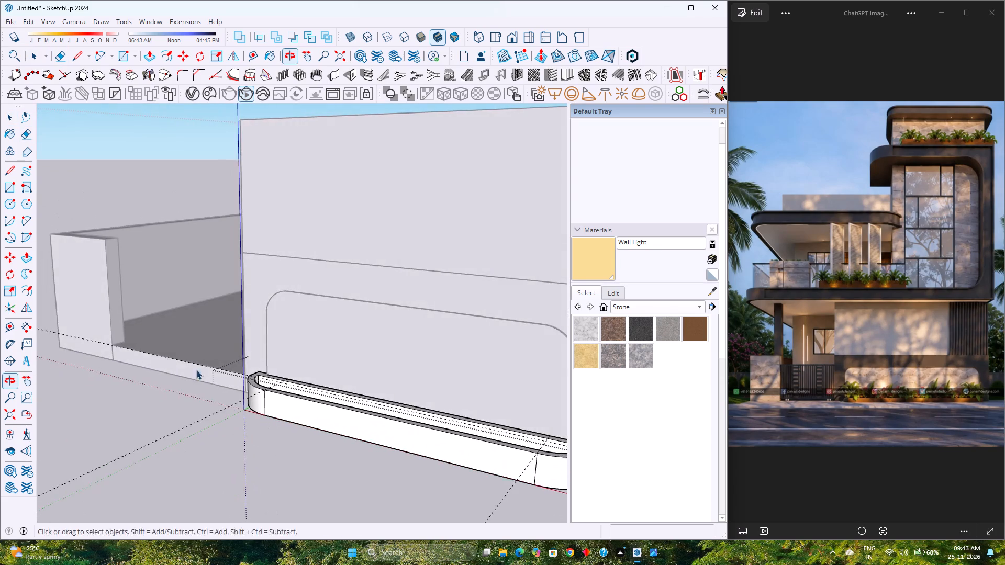
pyautogui.moveTo(332, 430); pyautogui.dragTo(358, 430, button='middle')
pyautogui.scroll(-5, 283, 425)
pyautogui.moveTo(280, 433); pyautogui.dragTo(363, 409, button='middle')
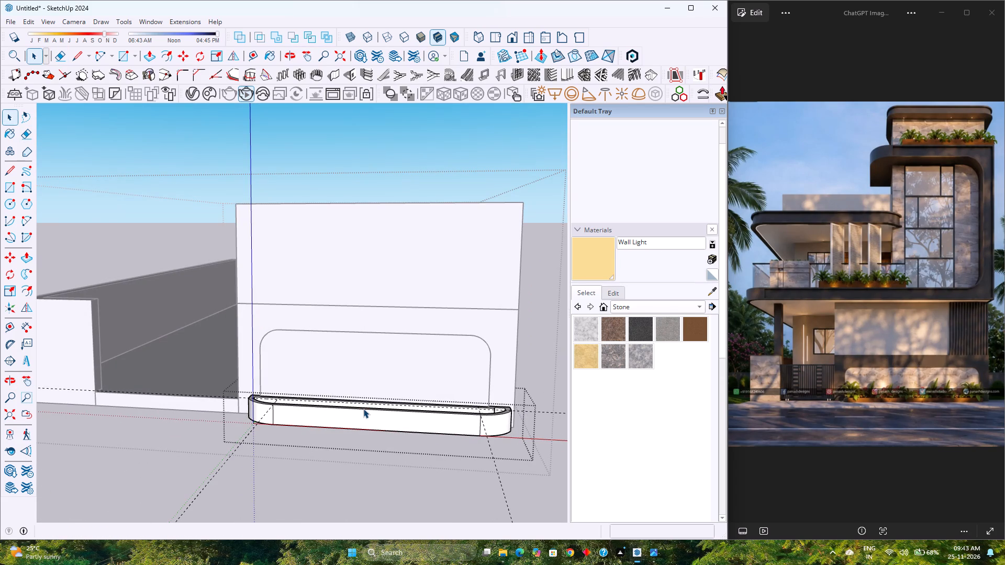
pyautogui.scroll(3, 363, 409)
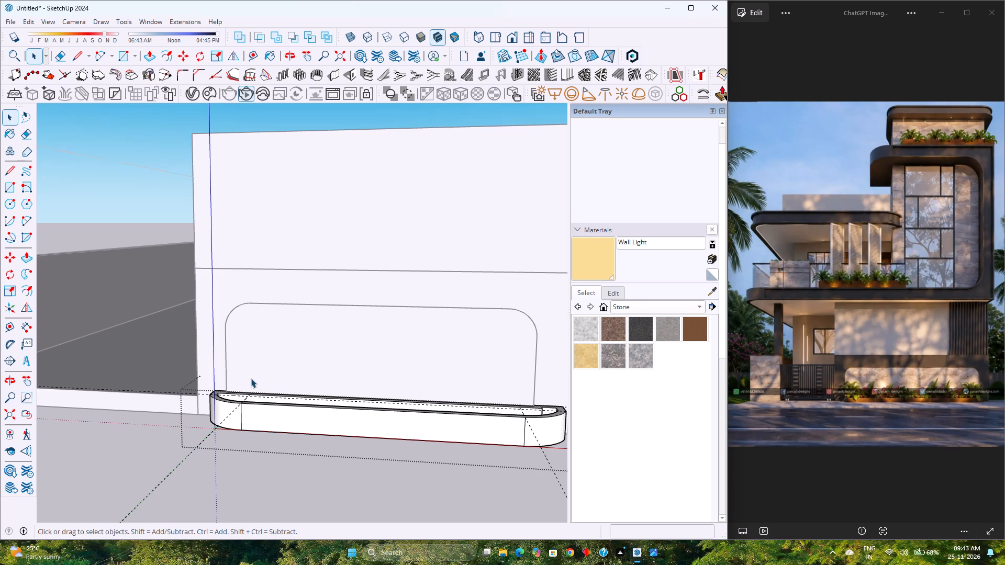
pyautogui.scroll(-3, 294, 317)
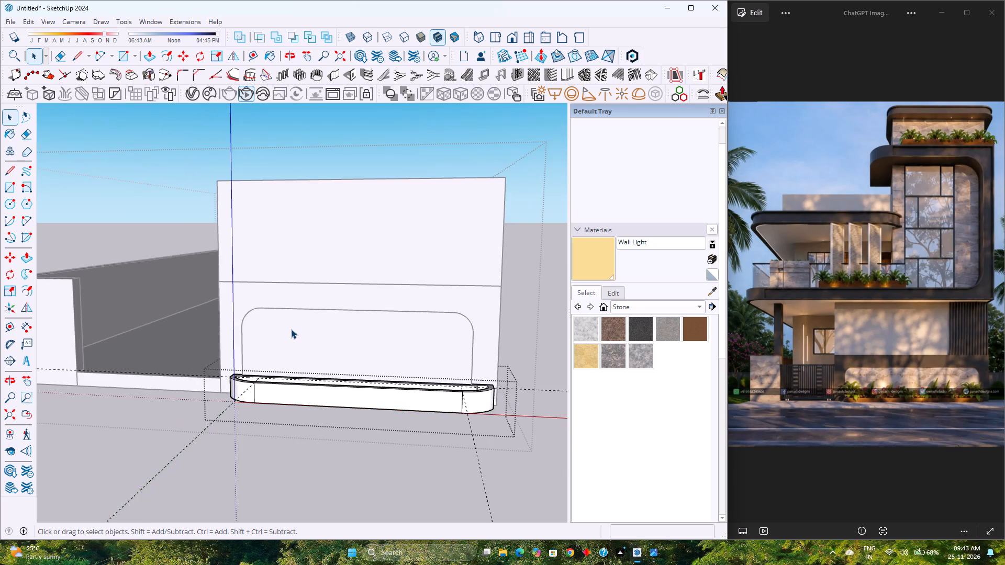
# Leave the planter's group editing and delete all construction guides in the model.
pyautogui.moveTo(291, 329); pyautogui.dragTo(462, 495, button='middle')
pyautogui.middleClick(462, 495)
pyautogui.scroll(3, 404, 256)
pyautogui.click(468, 231)
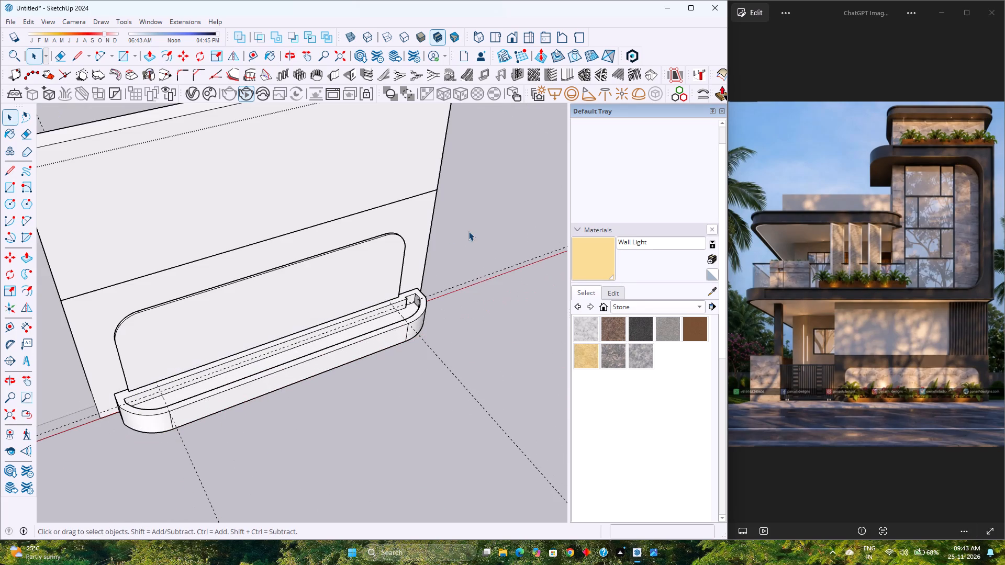
pyautogui.click(27, 24)
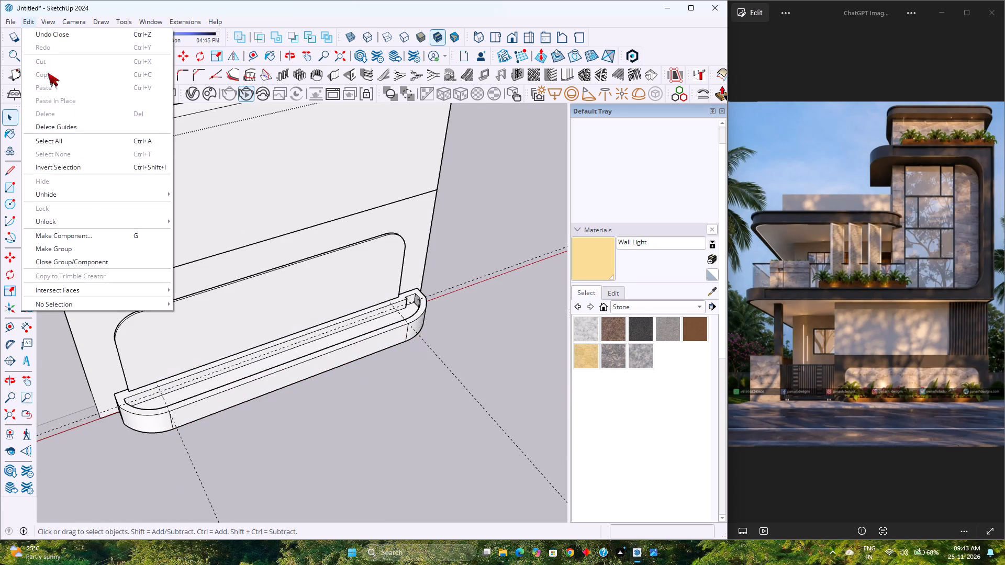
pyautogui.click(87, 127)
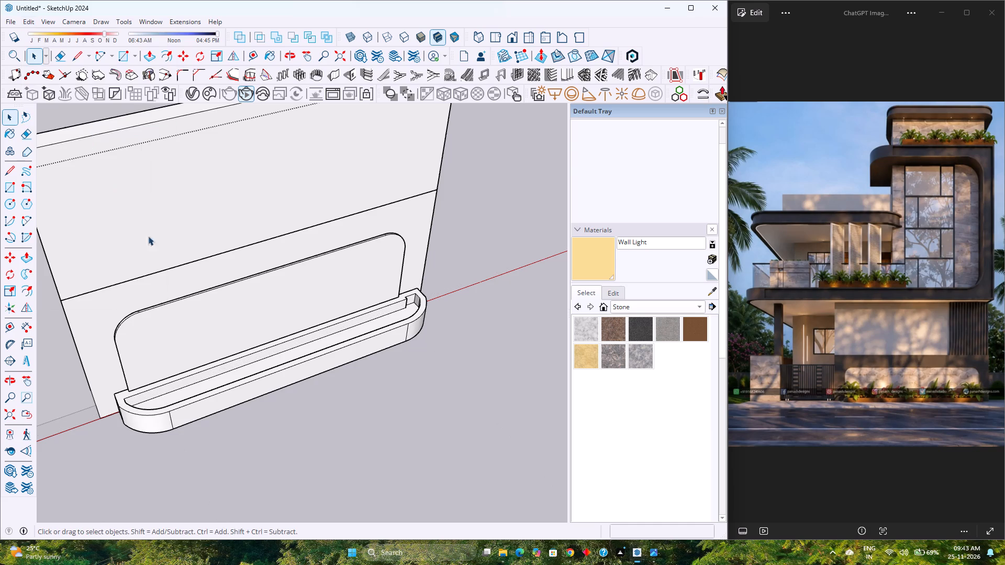
# View the compound wall and planter from the standard Front view.
pyautogui.scroll(-3, 321, 359)
pyautogui.click(509, 39)
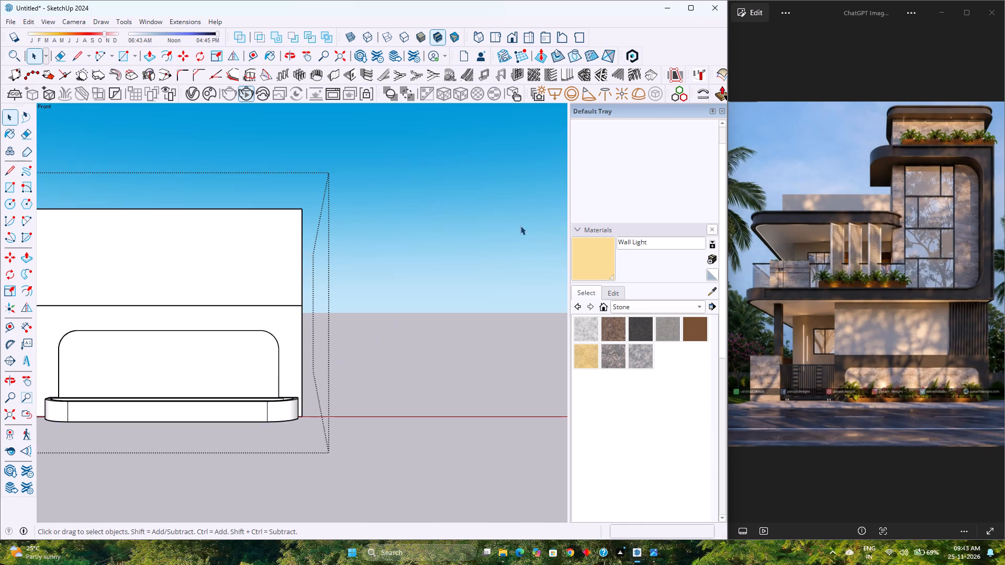
pyautogui.scroll(-5, 380, 336)
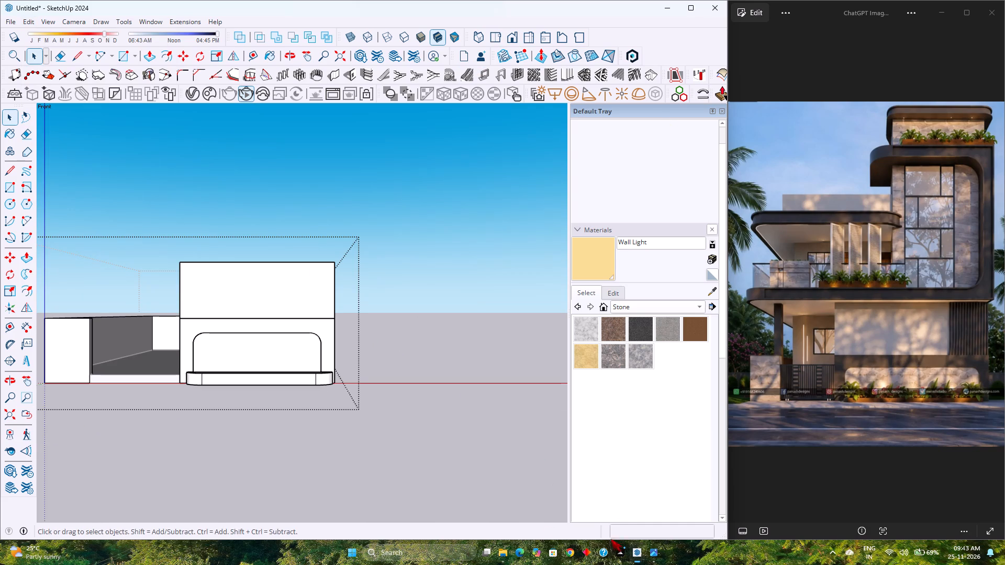
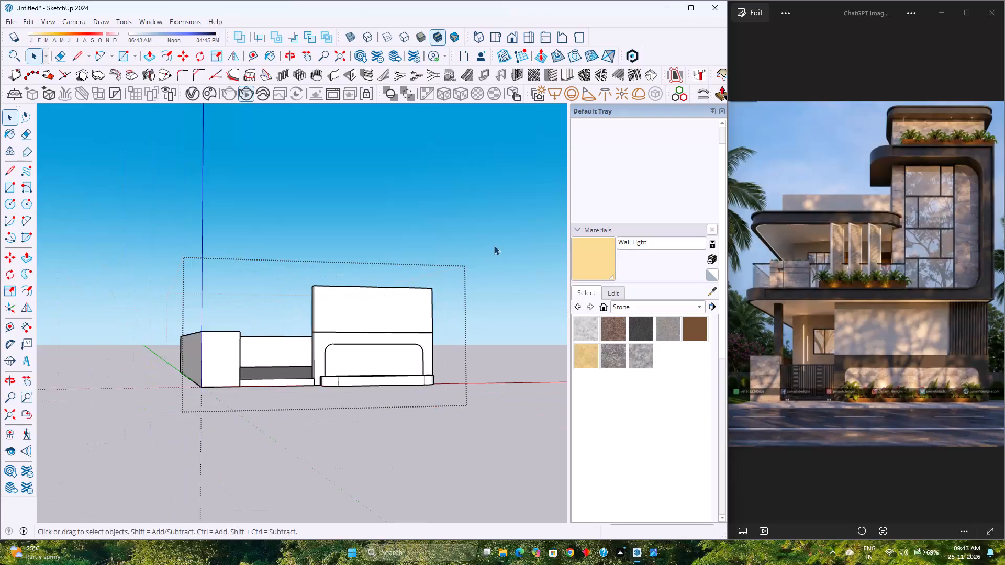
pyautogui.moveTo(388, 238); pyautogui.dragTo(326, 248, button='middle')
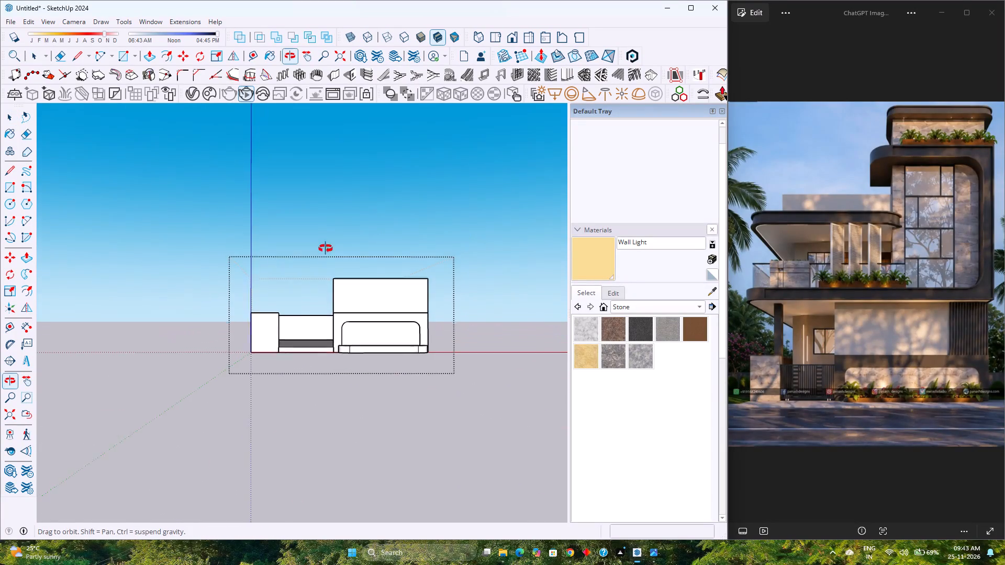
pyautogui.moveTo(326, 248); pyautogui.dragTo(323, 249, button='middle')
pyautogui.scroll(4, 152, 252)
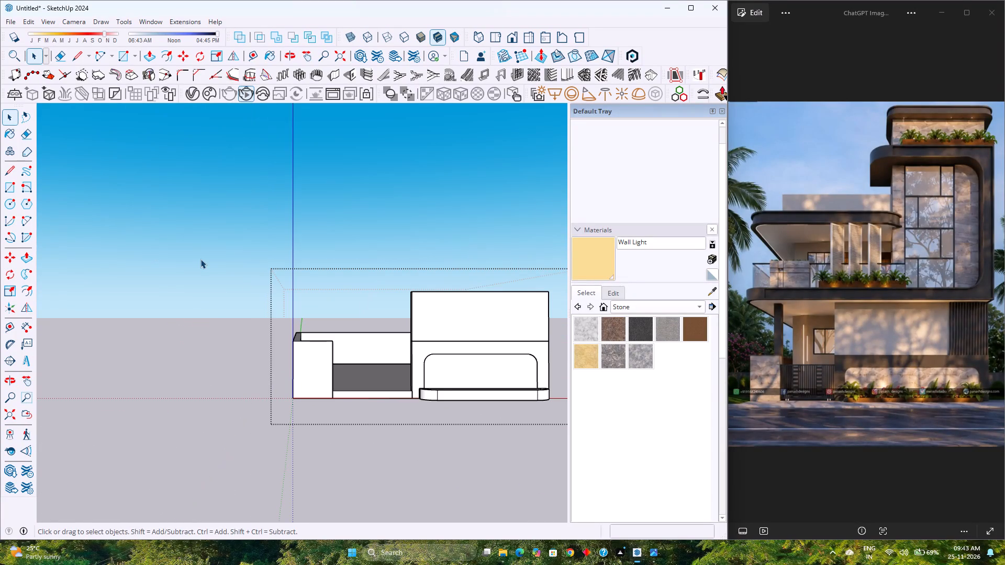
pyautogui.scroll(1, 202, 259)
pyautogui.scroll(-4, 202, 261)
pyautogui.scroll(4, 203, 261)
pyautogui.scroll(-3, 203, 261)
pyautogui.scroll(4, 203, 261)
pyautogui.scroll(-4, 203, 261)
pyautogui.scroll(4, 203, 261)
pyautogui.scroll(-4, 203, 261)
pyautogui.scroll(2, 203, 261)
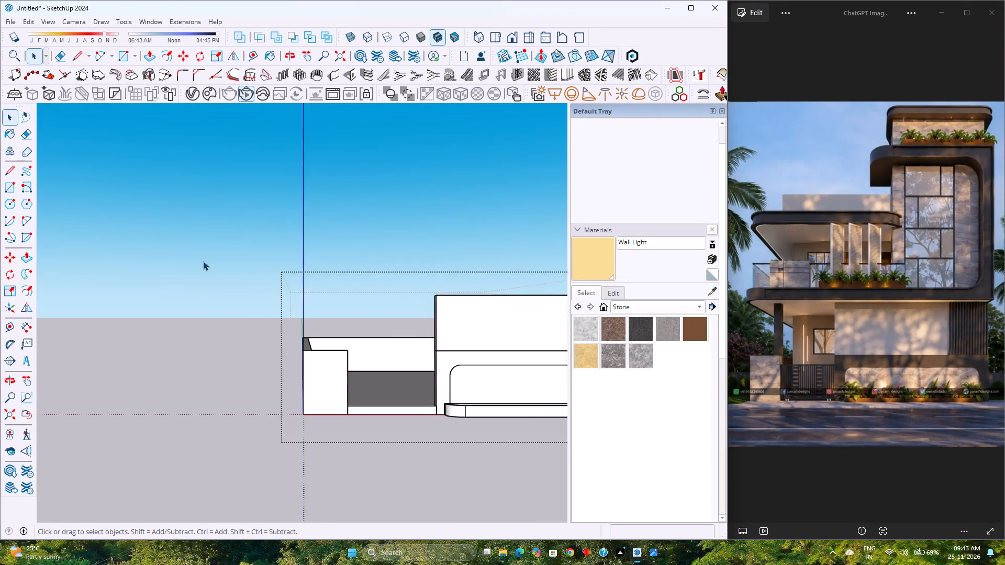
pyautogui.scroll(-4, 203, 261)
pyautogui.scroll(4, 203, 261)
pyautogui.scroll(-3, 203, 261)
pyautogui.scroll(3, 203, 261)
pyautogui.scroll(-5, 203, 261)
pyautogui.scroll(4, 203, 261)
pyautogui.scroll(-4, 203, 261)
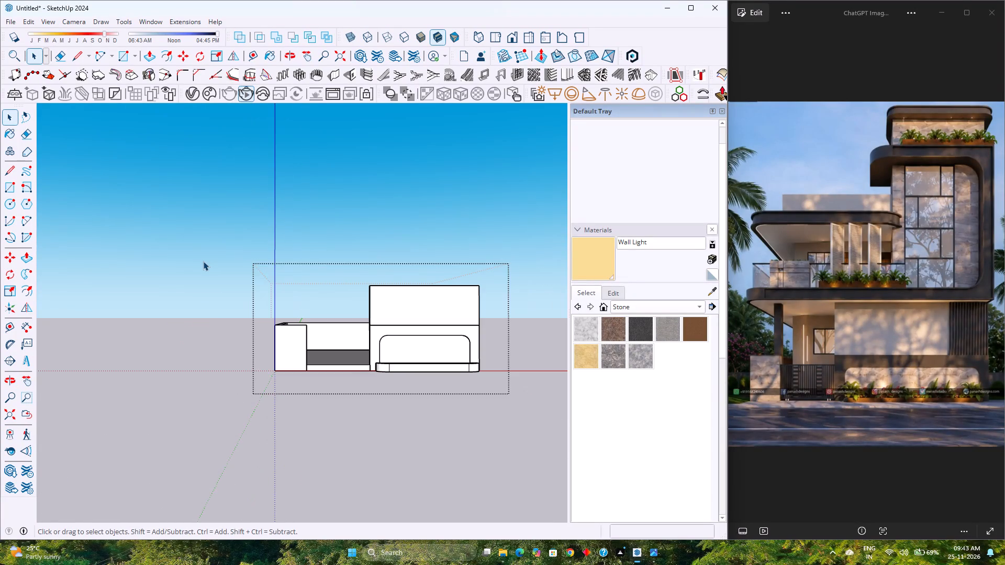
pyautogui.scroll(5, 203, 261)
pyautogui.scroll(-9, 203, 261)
# Open the raised front wall panel's group and copy its outer vertical front edge 3' inward along the red axis.
pyautogui.moveTo(350, 222); pyautogui.dragTo(159, 385, button='middle')
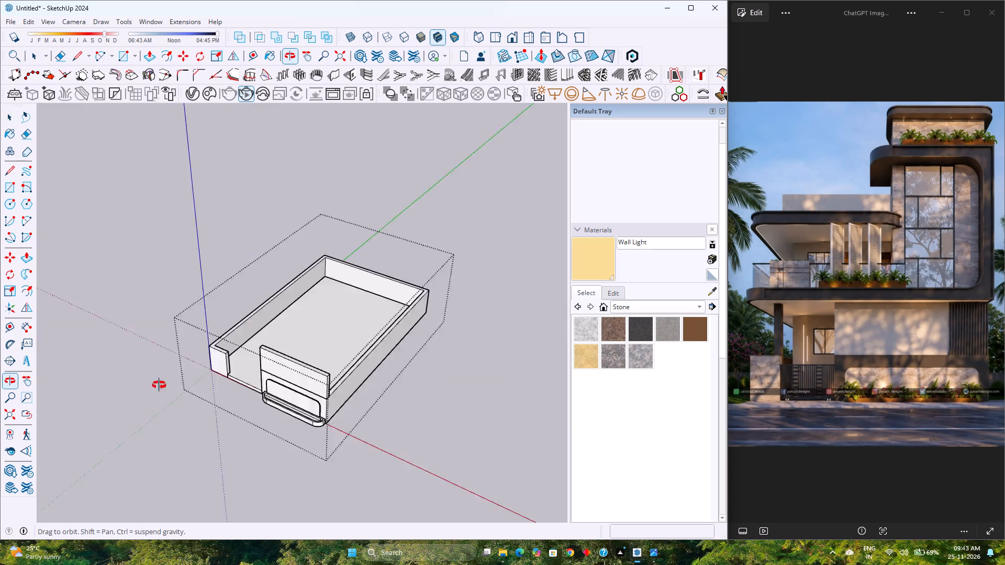
pyautogui.moveTo(159, 385); pyautogui.dragTo(438, 334, button='middle')
pyautogui.scroll(9, 424, 328)
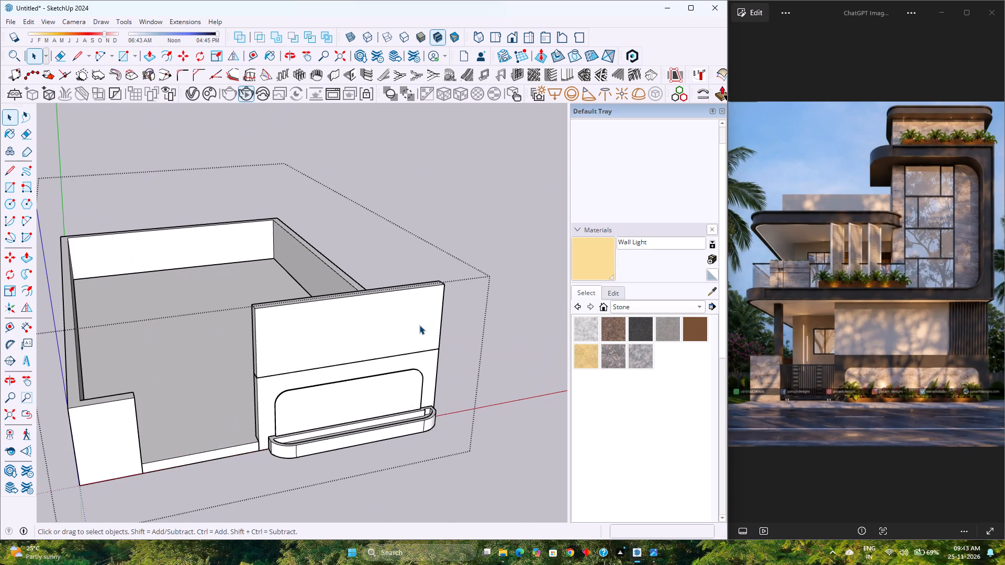
pyautogui.doubleClick(419, 325)
pyautogui.scroll(8, 419, 325)
pyautogui.moveTo(419, 323); pyautogui.dragTo(342, 339, button='middle')
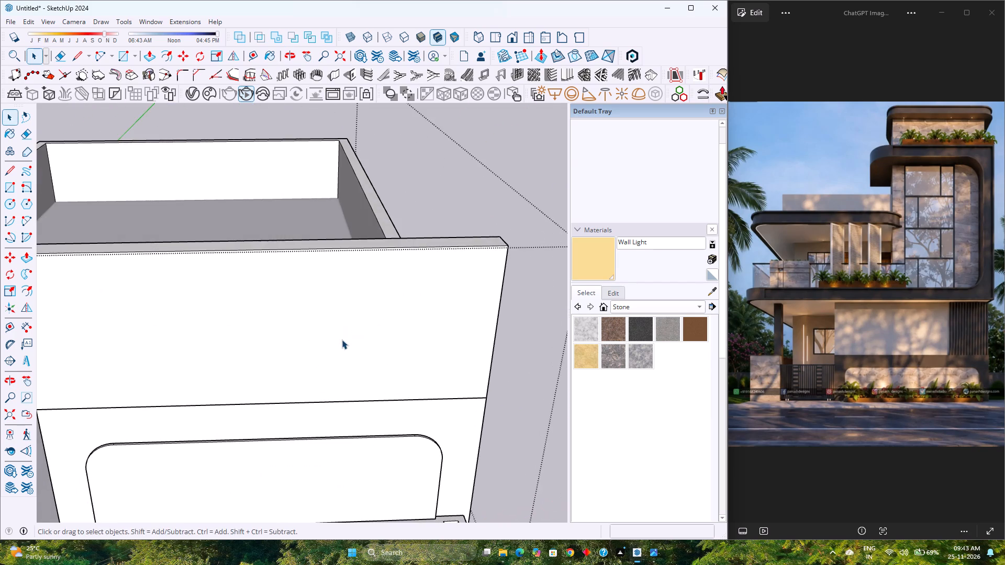
pyautogui.scroll(-3, 342, 340)
pyautogui.moveTo(346, 342); pyautogui.dragTo(248, 362, button='middle')
pyautogui.middleClick(248, 362)
pyautogui.doubleClick(375, 354)
pyautogui.scroll(3, 375, 354)
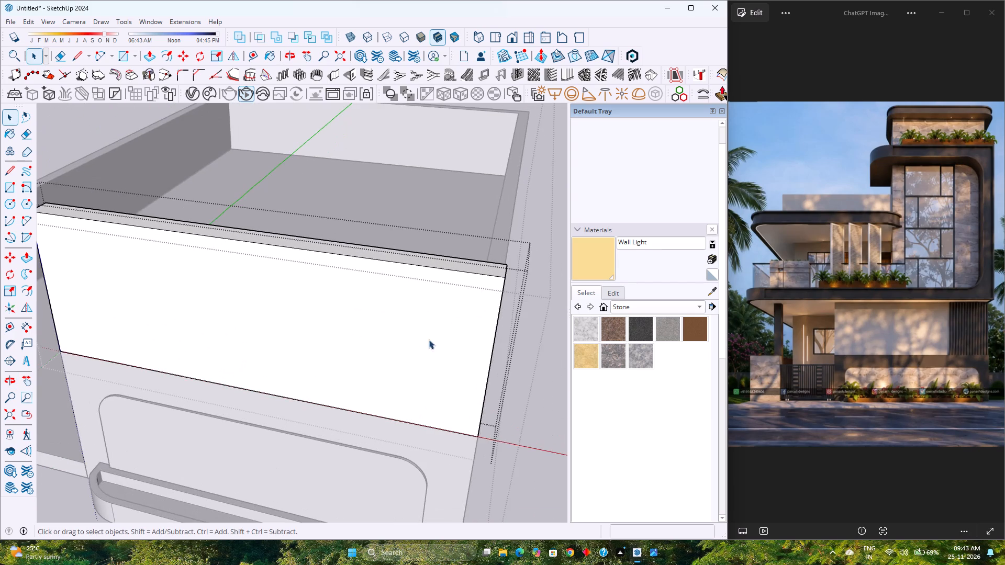
pyautogui.moveTo(456, 337); pyautogui.dragTo(325, 353, button='middle')
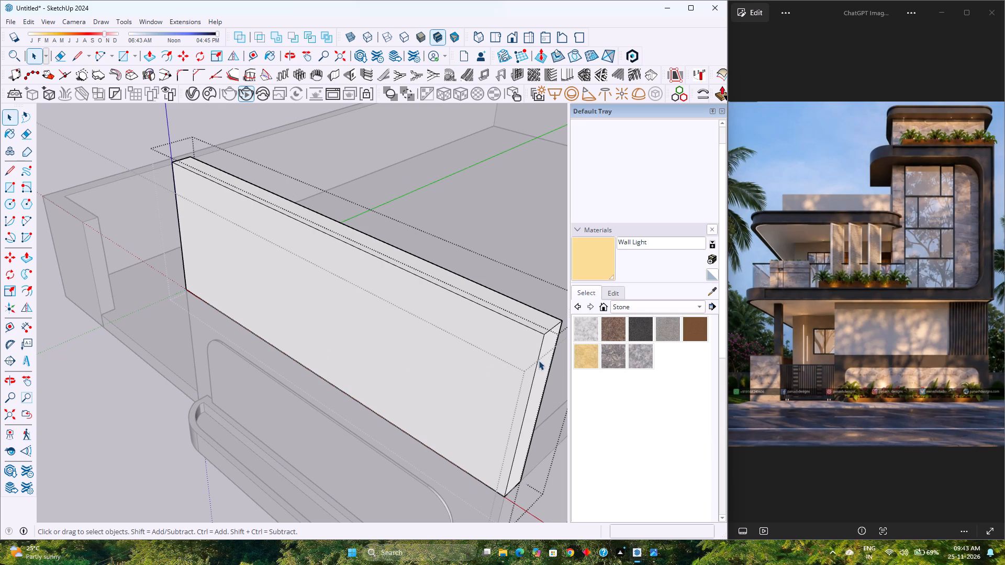
pyautogui.click(537, 374)
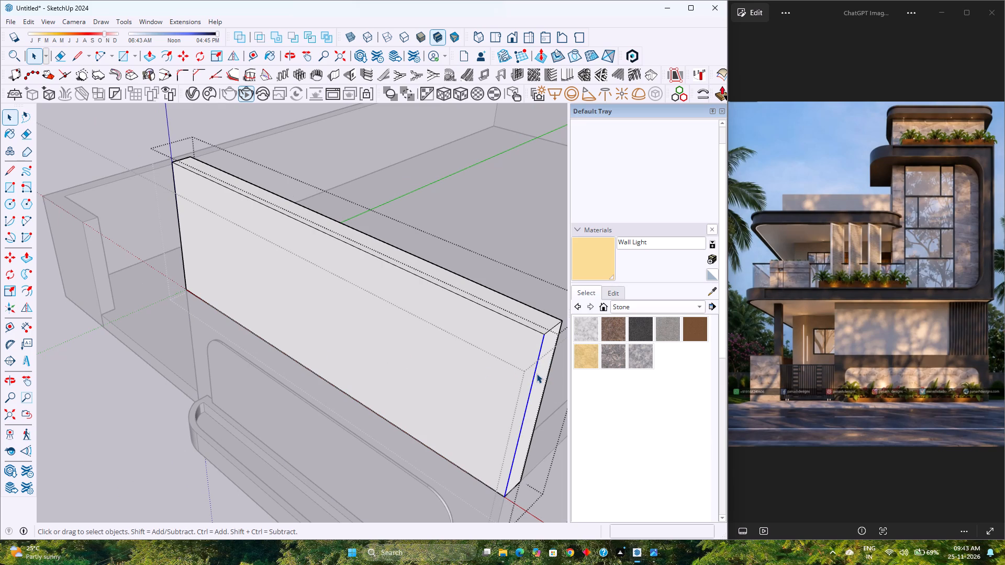
pyautogui.press('m')
pyautogui.click(545, 336)
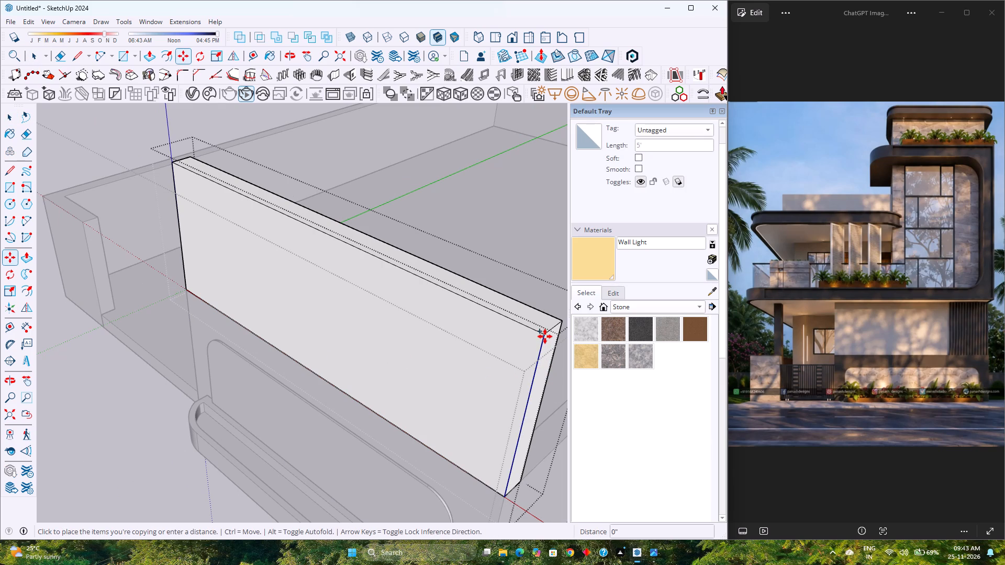
pyautogui.press('Right')
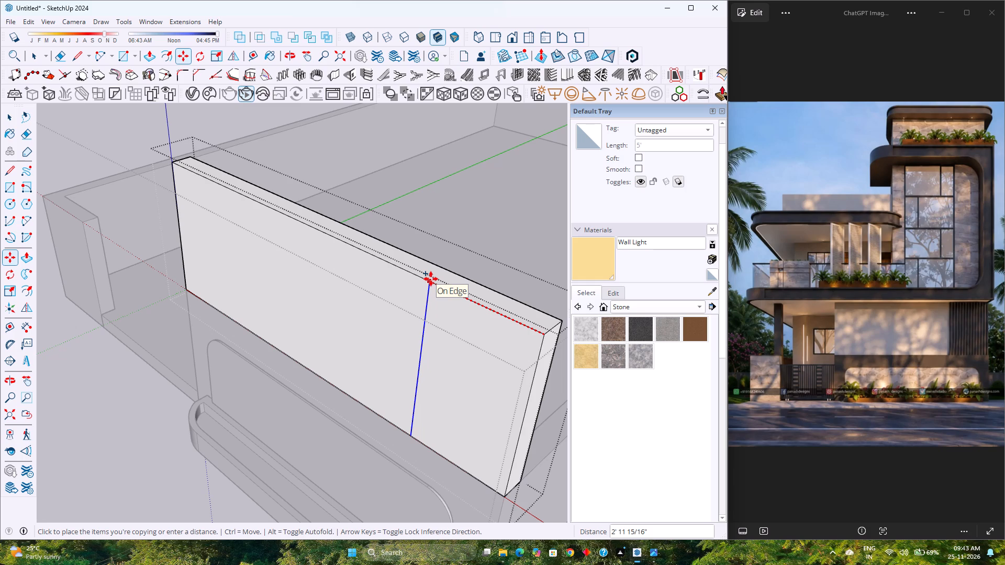
pyautogui.write("3'")
pyautogui.press('Return')
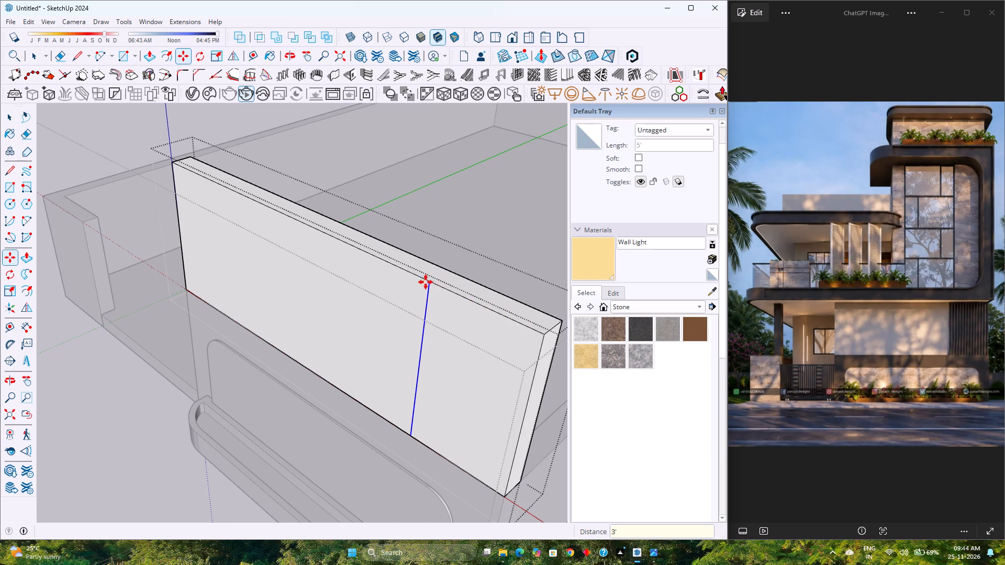
# Try 5' for the copied edge's offset from the panel's outer end and settle on 4'.
pyautogui.scroll(-3, 359, 319)
pyautogui.moveTo(358, 320); pyautogui.dragTo(511, 251, button='middle')
pyautogui.scroll(-2, 440, 293)
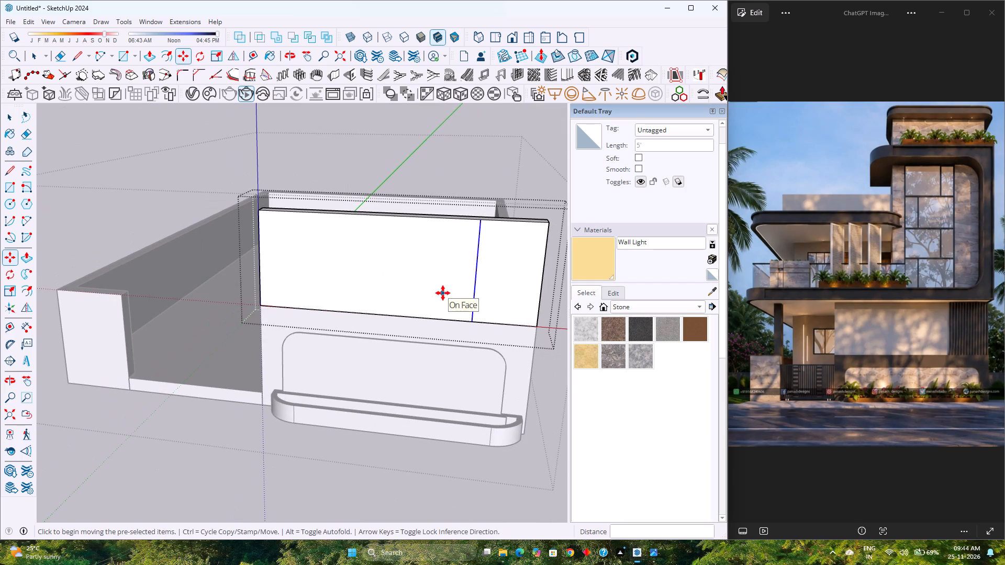
pyautogui.write("5'")
pyautogui.press('Return')
pyautogui.write("4'")
pyautogui.press('Return')
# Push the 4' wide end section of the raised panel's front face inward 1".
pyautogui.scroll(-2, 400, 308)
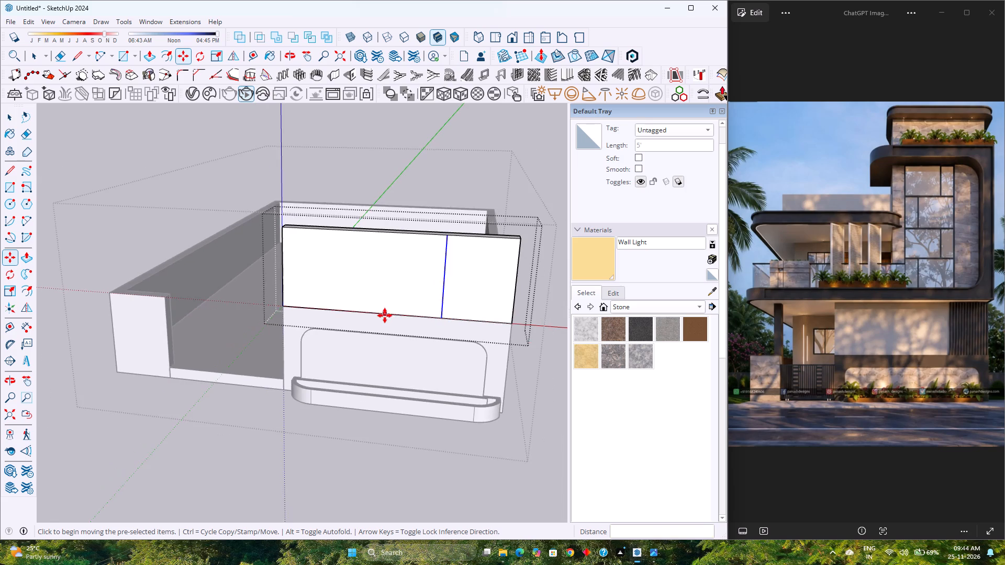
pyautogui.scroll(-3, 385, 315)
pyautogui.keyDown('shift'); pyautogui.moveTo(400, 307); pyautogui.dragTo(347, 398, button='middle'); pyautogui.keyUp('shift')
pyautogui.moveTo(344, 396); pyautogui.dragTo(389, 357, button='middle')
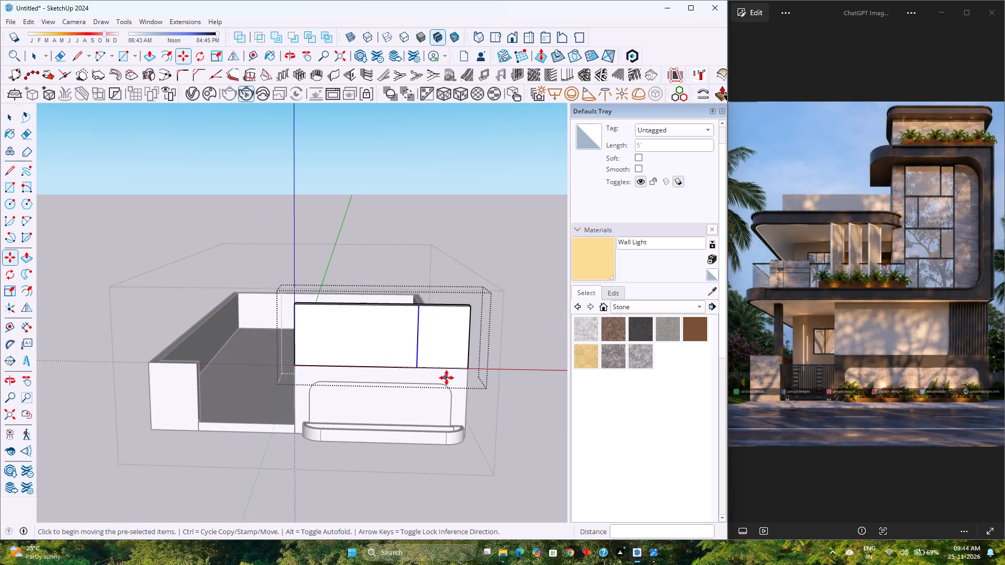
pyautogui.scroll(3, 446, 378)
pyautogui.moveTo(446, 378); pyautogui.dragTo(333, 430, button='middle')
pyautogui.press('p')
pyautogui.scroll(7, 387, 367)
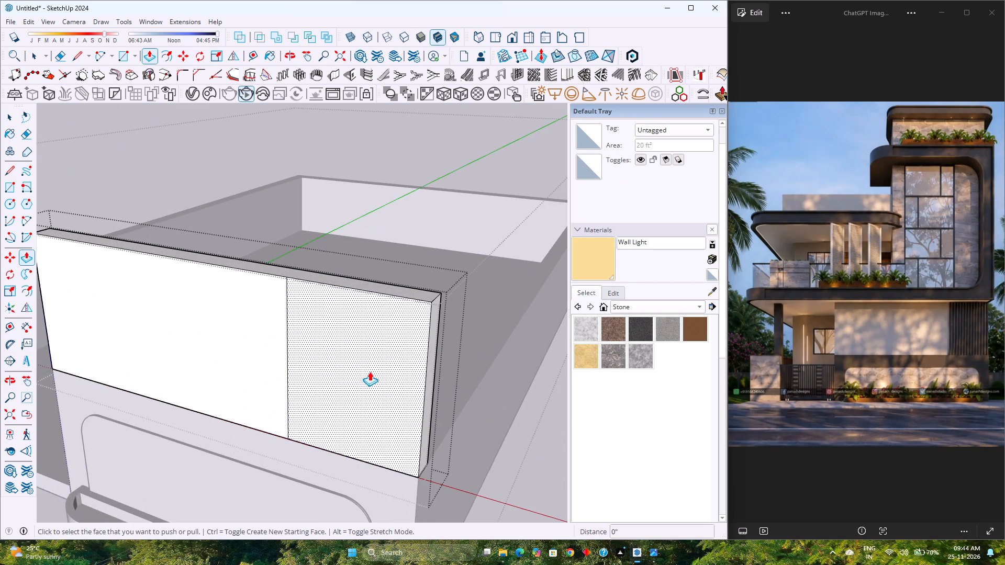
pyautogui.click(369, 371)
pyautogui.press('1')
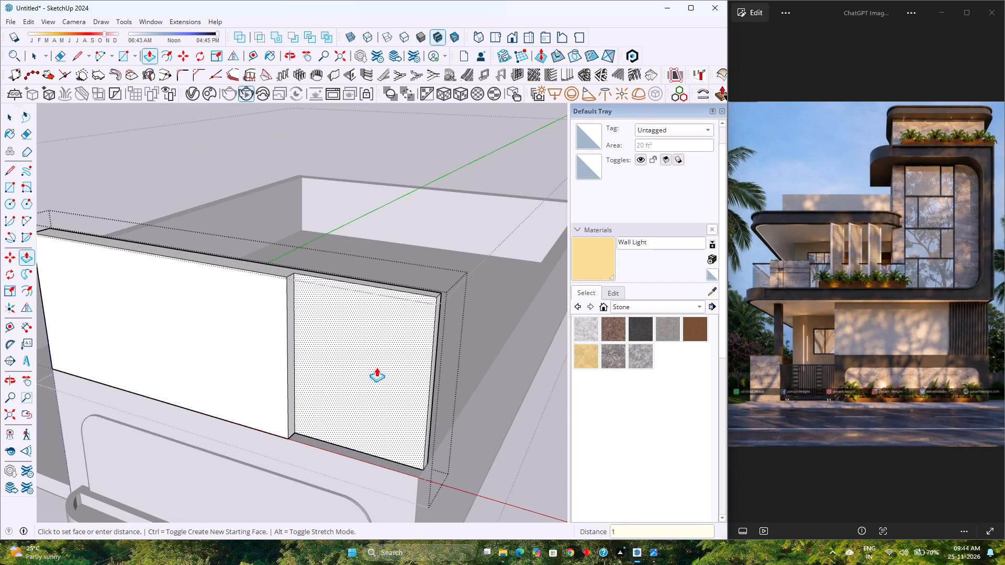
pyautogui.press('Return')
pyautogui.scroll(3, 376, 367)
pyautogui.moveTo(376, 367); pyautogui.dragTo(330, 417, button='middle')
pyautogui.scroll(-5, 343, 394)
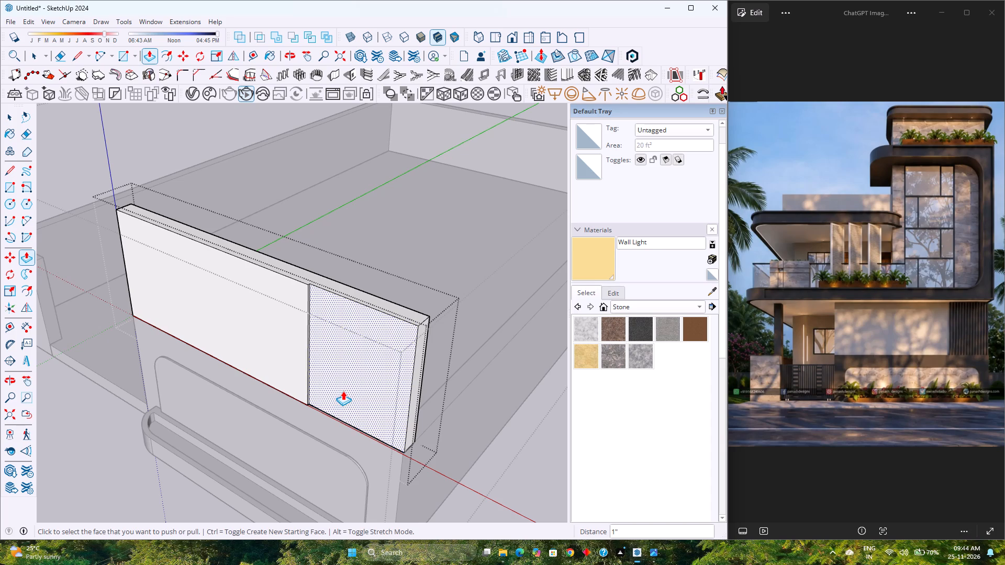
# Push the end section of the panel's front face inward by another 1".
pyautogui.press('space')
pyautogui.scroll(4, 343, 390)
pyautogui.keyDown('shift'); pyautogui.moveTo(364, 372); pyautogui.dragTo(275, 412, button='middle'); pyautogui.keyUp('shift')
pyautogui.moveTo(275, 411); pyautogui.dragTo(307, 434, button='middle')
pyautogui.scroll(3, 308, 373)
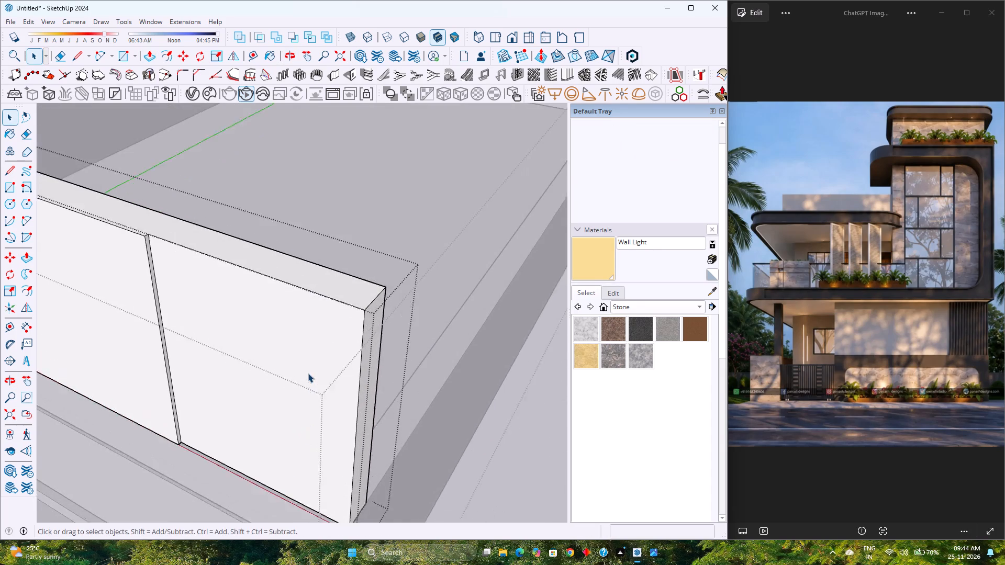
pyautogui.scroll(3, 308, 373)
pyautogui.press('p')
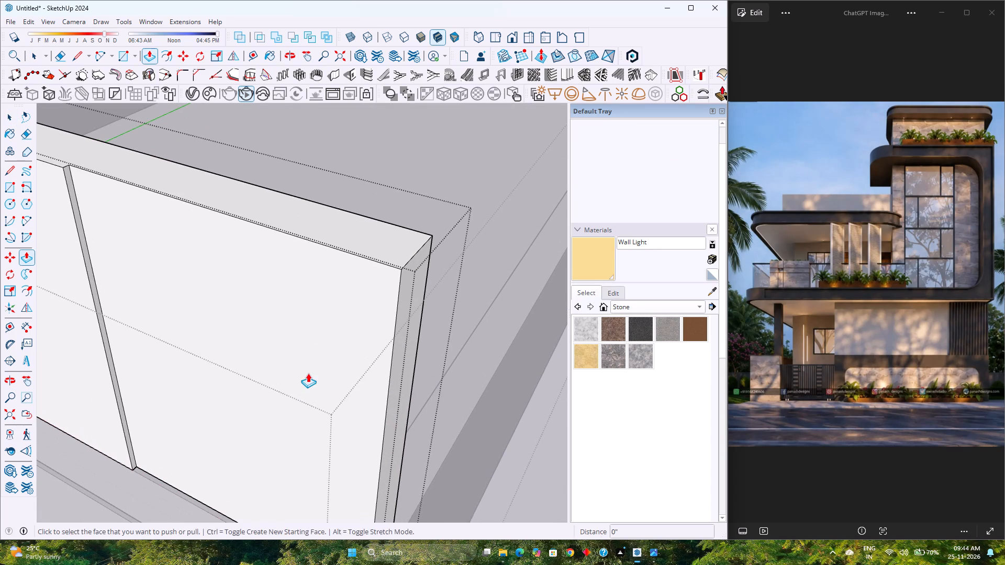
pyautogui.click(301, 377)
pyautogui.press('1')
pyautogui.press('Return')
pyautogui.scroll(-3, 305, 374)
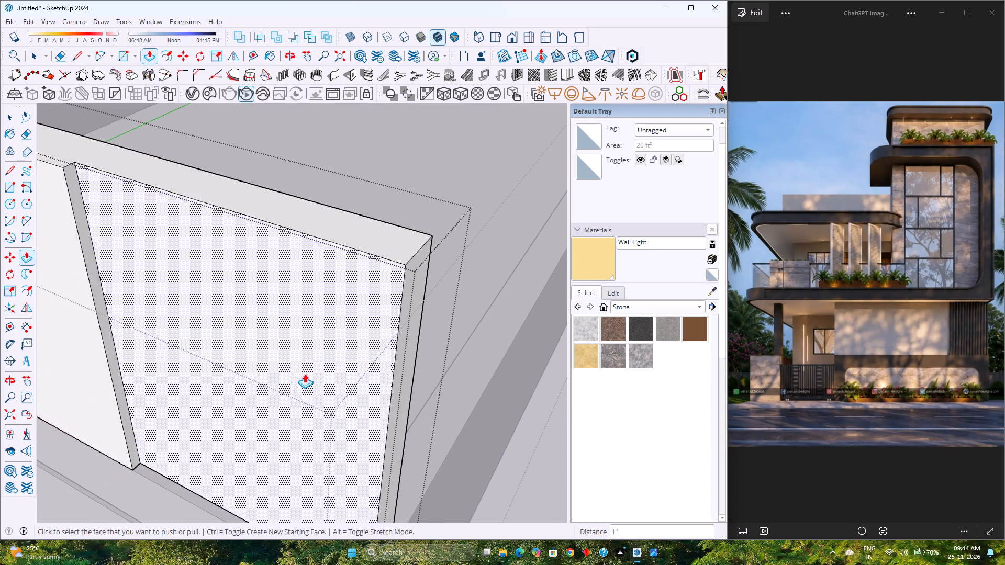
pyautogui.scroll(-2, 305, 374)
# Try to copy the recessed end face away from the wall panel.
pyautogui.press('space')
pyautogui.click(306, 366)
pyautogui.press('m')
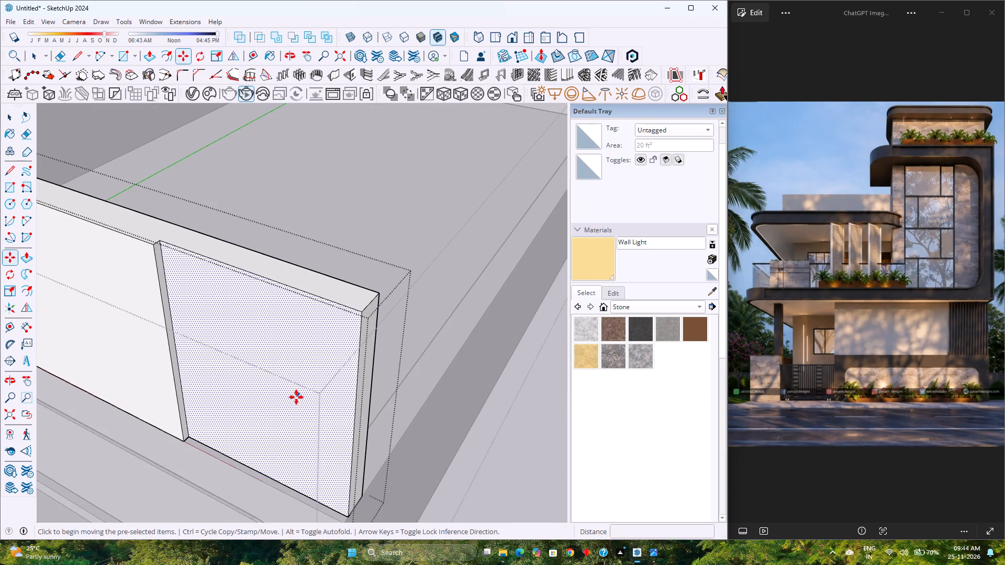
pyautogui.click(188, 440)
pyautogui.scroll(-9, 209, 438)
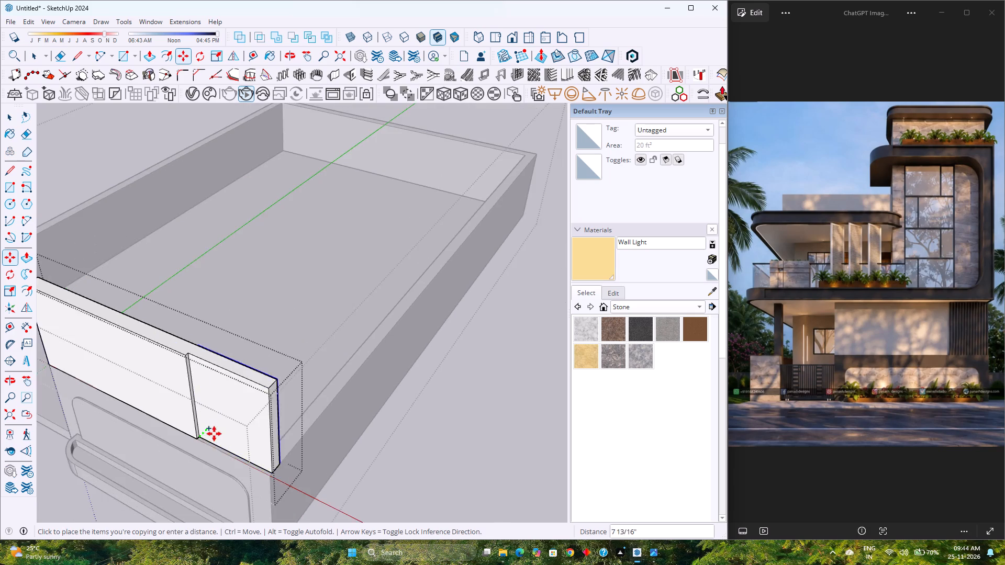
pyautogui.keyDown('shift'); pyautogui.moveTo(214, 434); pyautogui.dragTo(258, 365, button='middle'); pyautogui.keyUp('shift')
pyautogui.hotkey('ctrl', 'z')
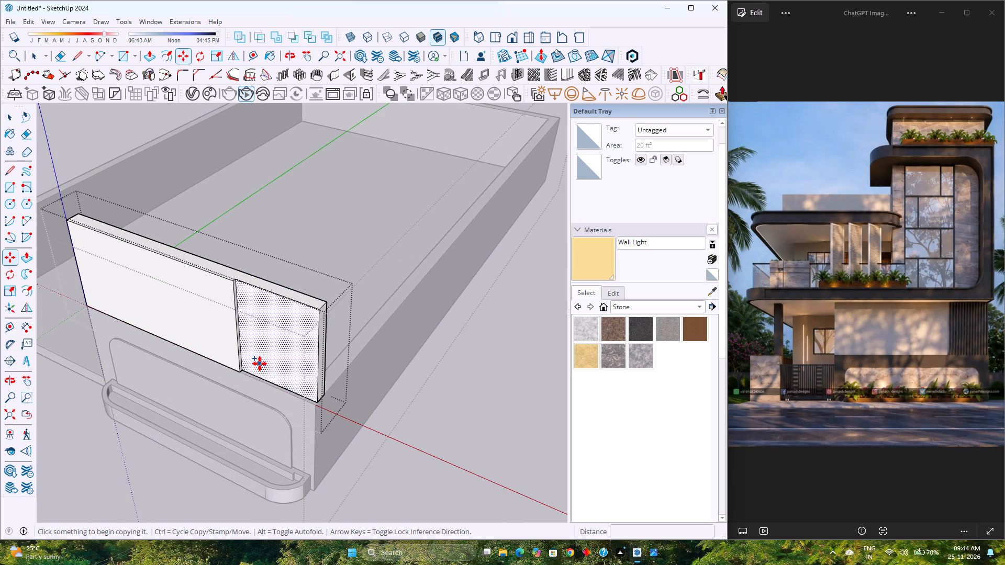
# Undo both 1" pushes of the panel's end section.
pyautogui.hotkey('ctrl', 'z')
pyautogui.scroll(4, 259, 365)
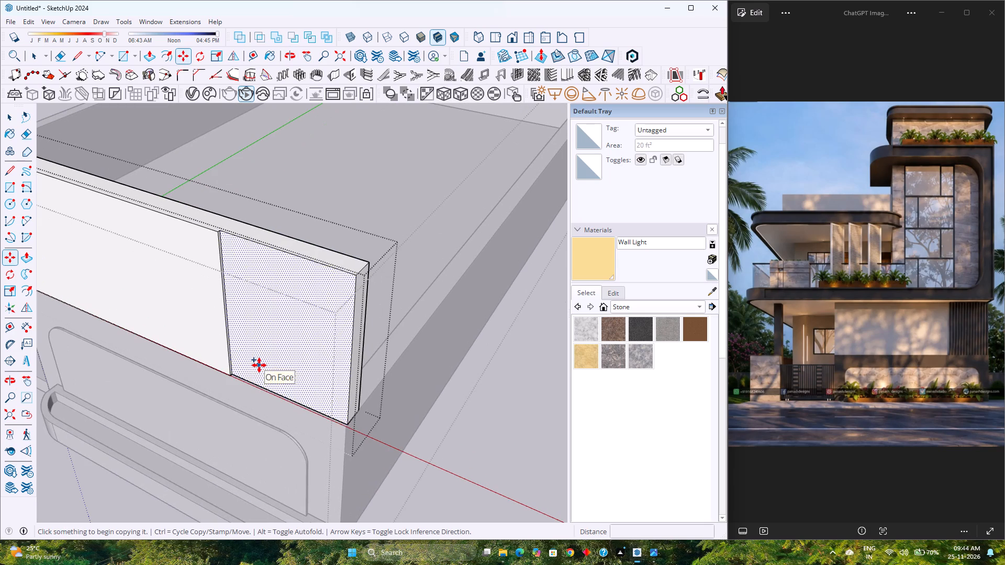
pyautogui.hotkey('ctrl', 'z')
# Push the 4' wide end section of the panel's front face inward 1", and repeat the same push once.
pyautogui.press('p')
pyautogui.click(259, 365)
pyautogui.press('1')
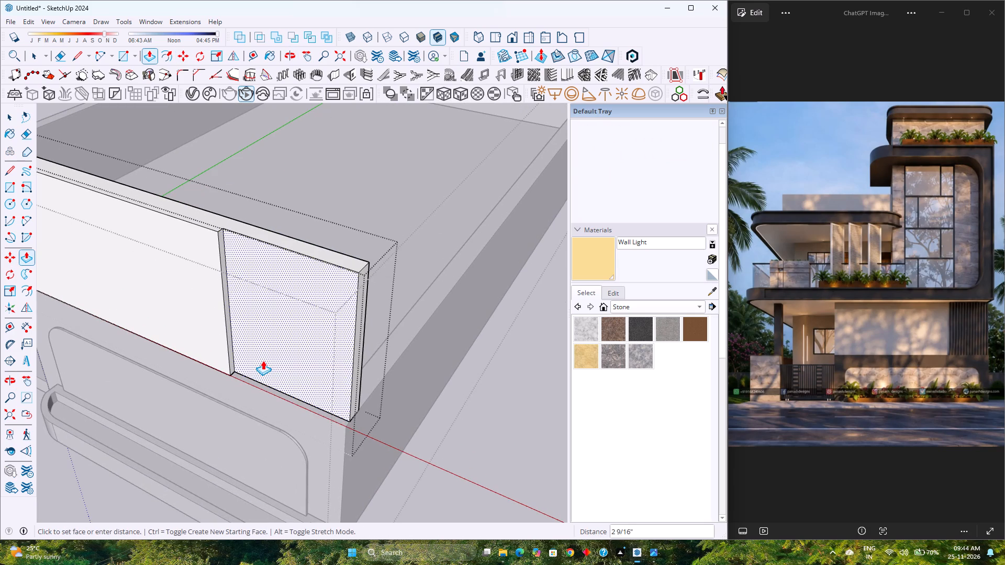
pyautogui.press('Return')
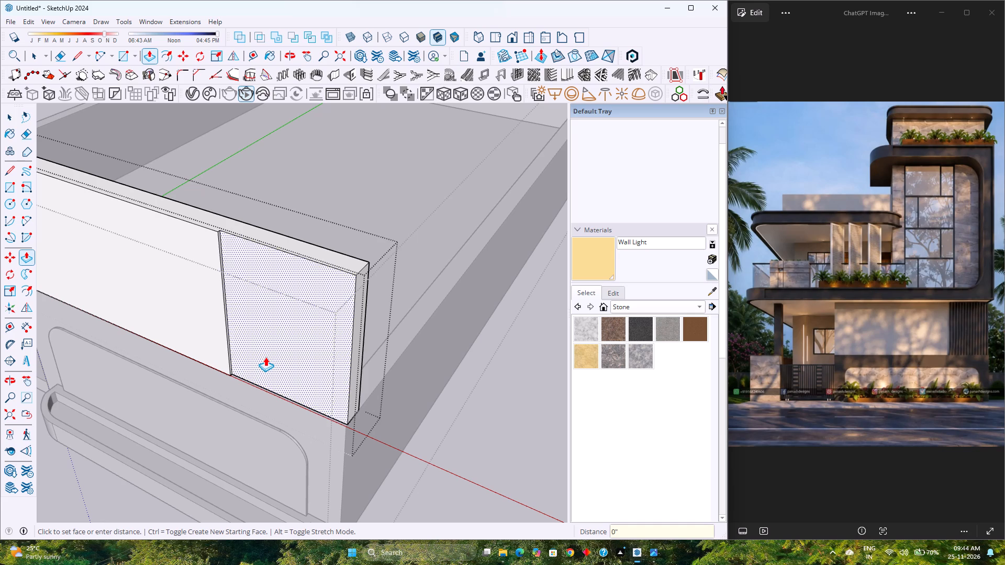
pyautogui.doubleClick(265, 357)
# Copy the recessed end face 6' along the red axis, clear of the wall's outer end.
pyautogui.press('space')
pyautogui.click(267, 355)
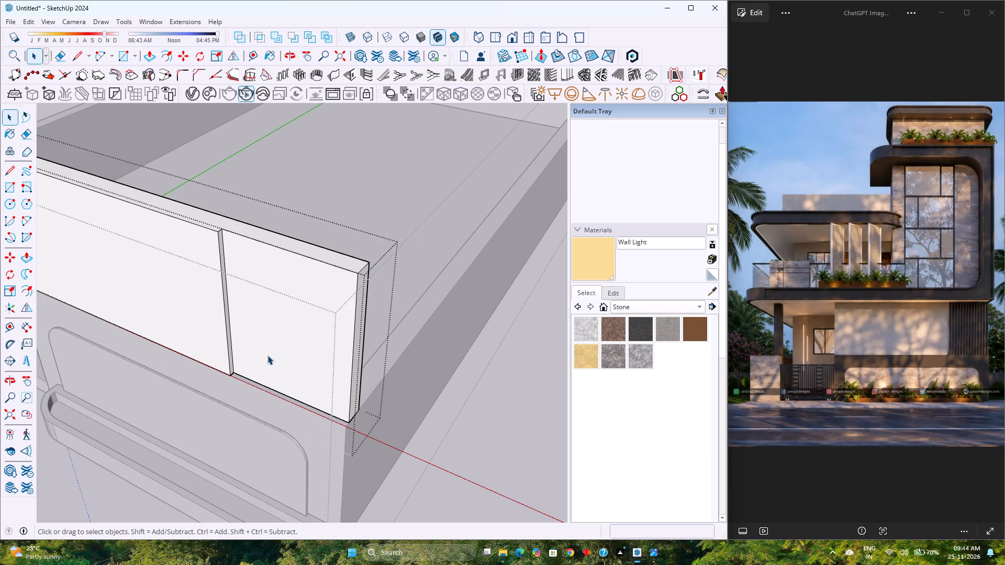
pyautogui.scroll(3, 267, 355)
pyautogui.press('m')
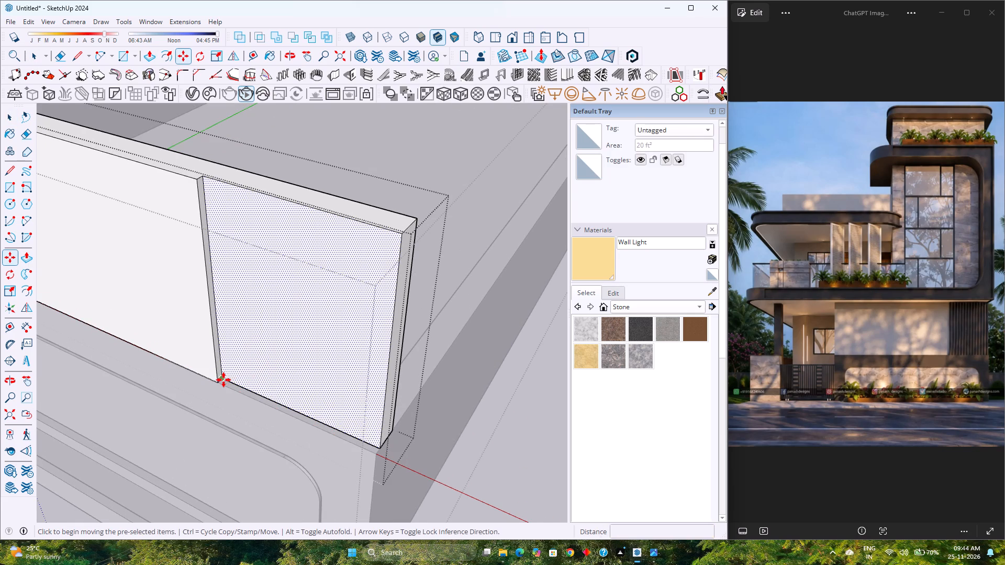
pyautogui.click(224, 380)
pyautogui.scroll(-9, 240, 386)
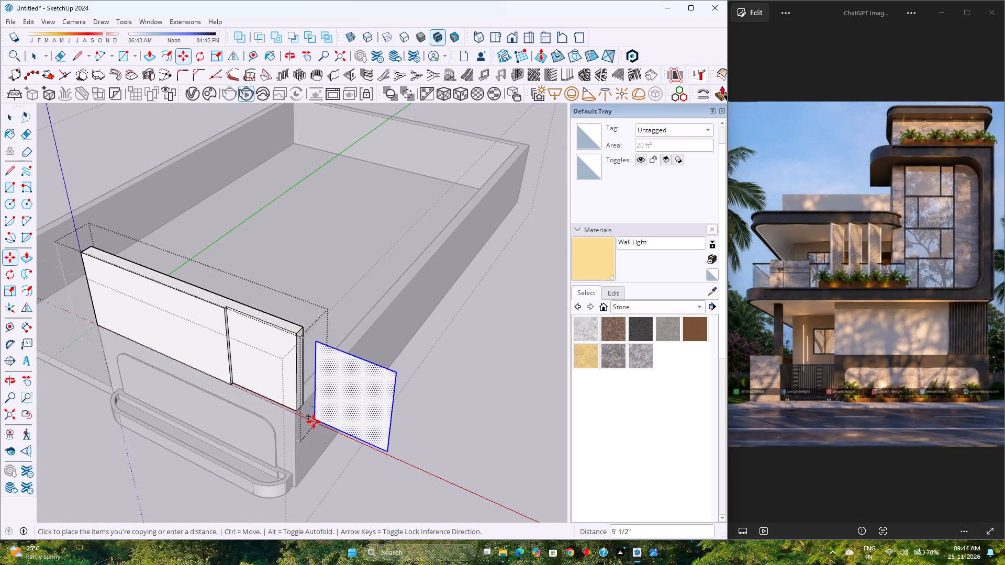
pyautogui.write("6'")
pyautogui.press('Return')
# Group the copied face beside the compound wall.
pyautogui.rightClick(345, 400)
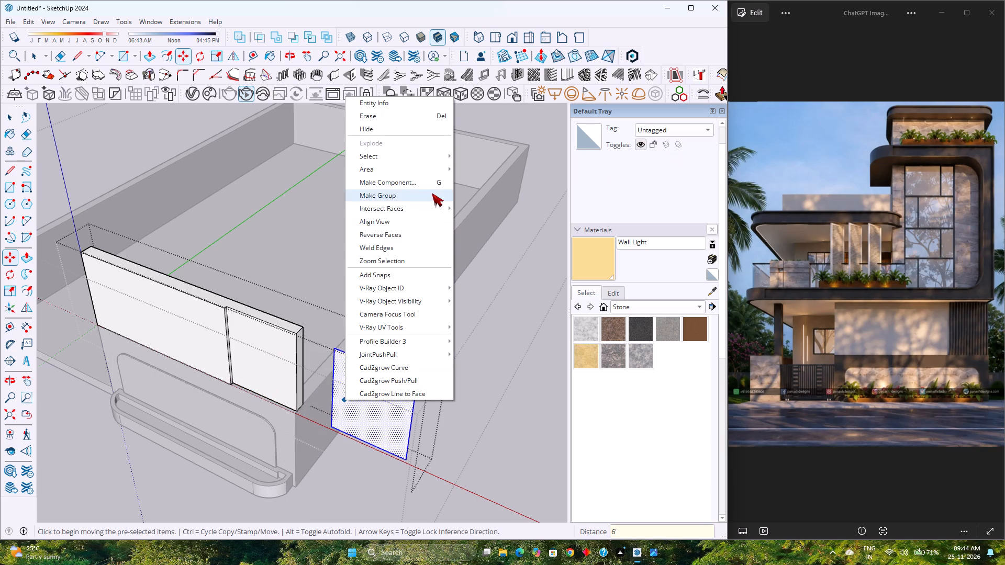
pyautogui.click(431, 193)
pyautogui.press('space')
# Open the copied face's group and extrude the face 1" into a thin panel.
pyautogui.doubleClick(355, 403)
pyautogui.scroll(3, 355, 403)
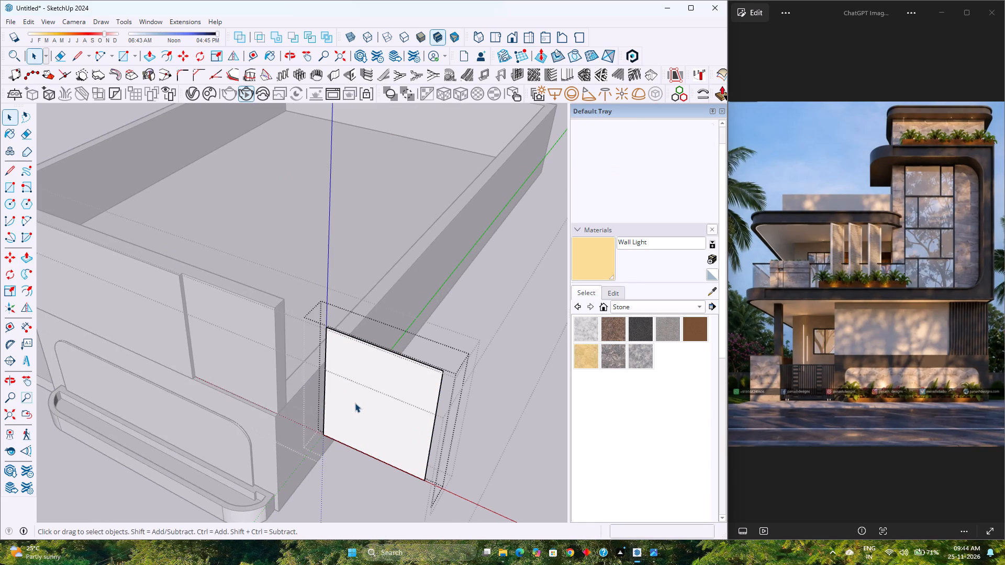
pyautogui.press('p')
pyautogui.click(370, 392)
pyautogui.press('1')
pyautogui.press('Return')
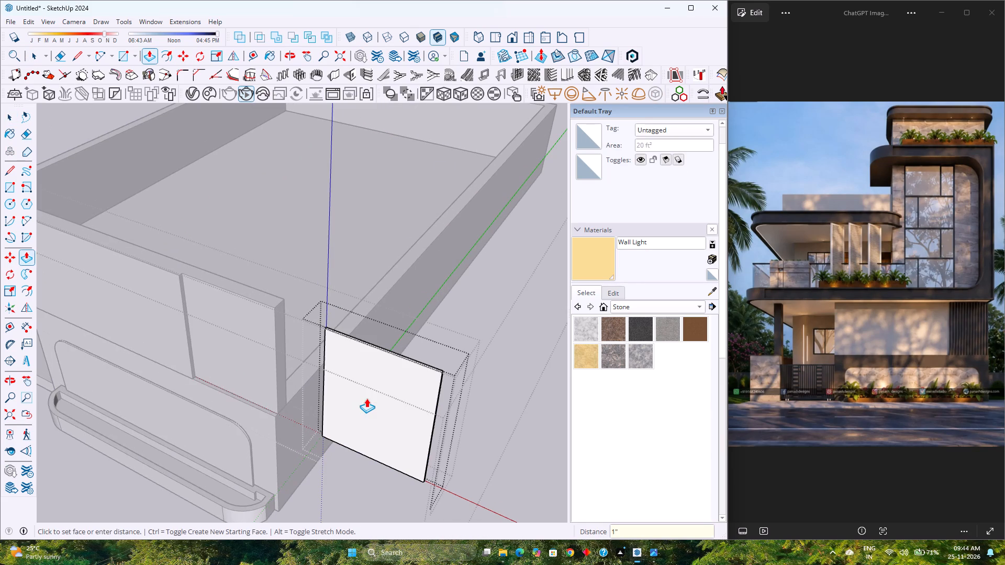
pyautogui.press('space')
pyautogui.scroll(-1, 364, 414)
pyautogui.keyDown('shift'); pyautogui.moveTo(362, 415); pyautogui.dragTo(332, 331, button='middle'); pyautogui.keyUp('shift')
pyautogui.keyDown('shift'); pyautogui.middleClick(332, 331); pyautogui.keyUp('shift')
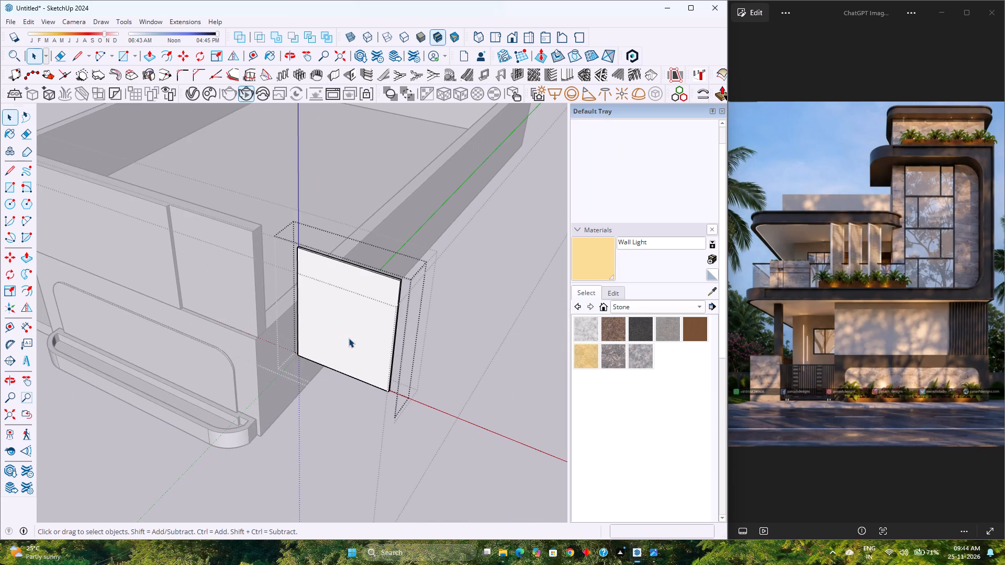
# Copy the thin panel's front face 5' along the red axis, clear of the panel.
pyautogui.click(349, 338)
pyautogui.press('m')
pyautogui.click(296, 357)
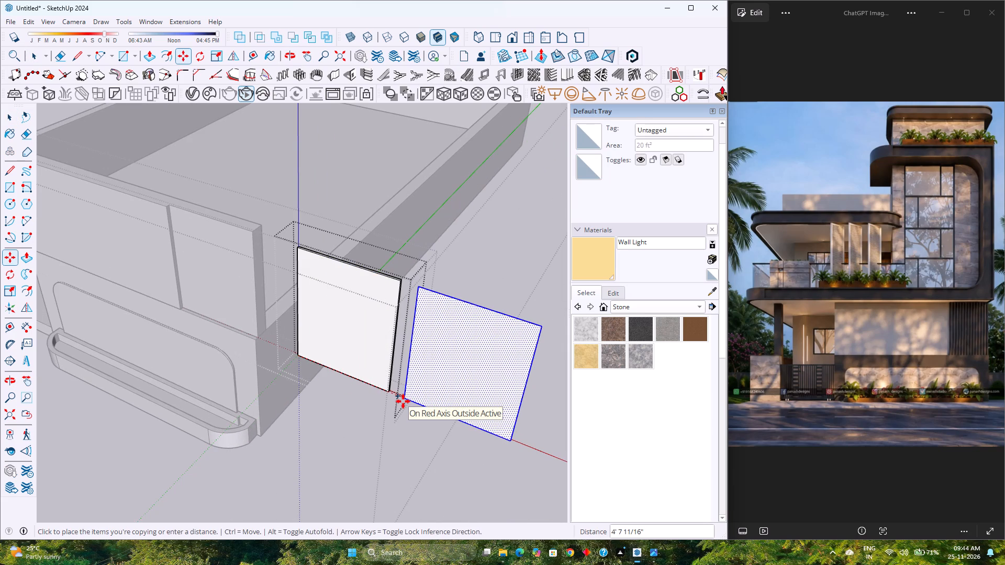
pyautogui.press('5')
pyautogui.press("'")
pyautogui.press('Return')
# Group the face copied beside the thin panel.
pyautogui.rightClick(439, 363)
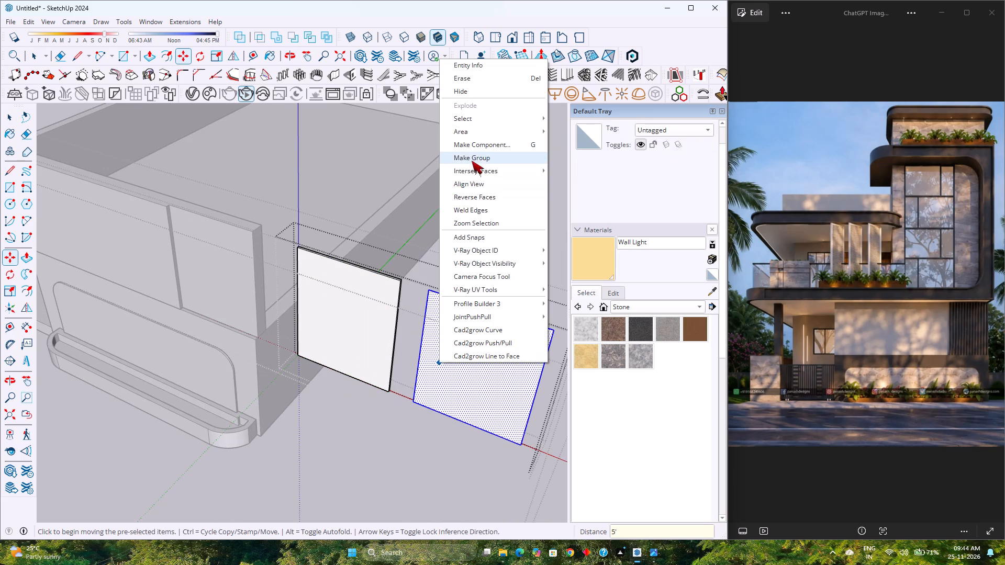
pyautogui.click(472, 160)
pyautogui.press('space')
# Open the new group and set up vertical louvres for its face: depth 1", thickness 2", spacing 2.5", angle 0.
pyautogui.doubleClick(462, 350)
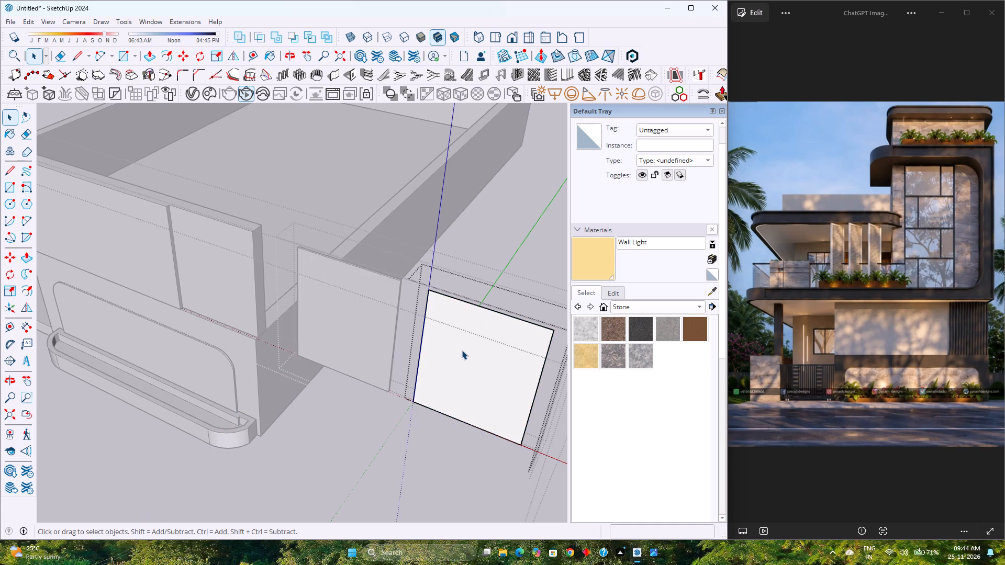
pyautogui.click(462, 350)
pyautogui.click(560, 70)
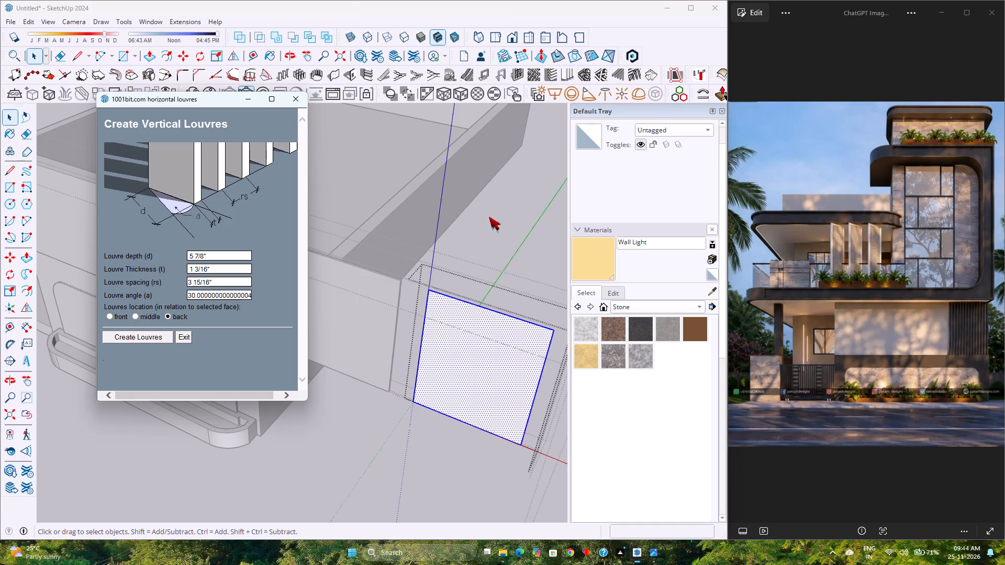
pyautogui.click(228, 252)
pyautogui.write('1"')
pyautogui.press('Return')
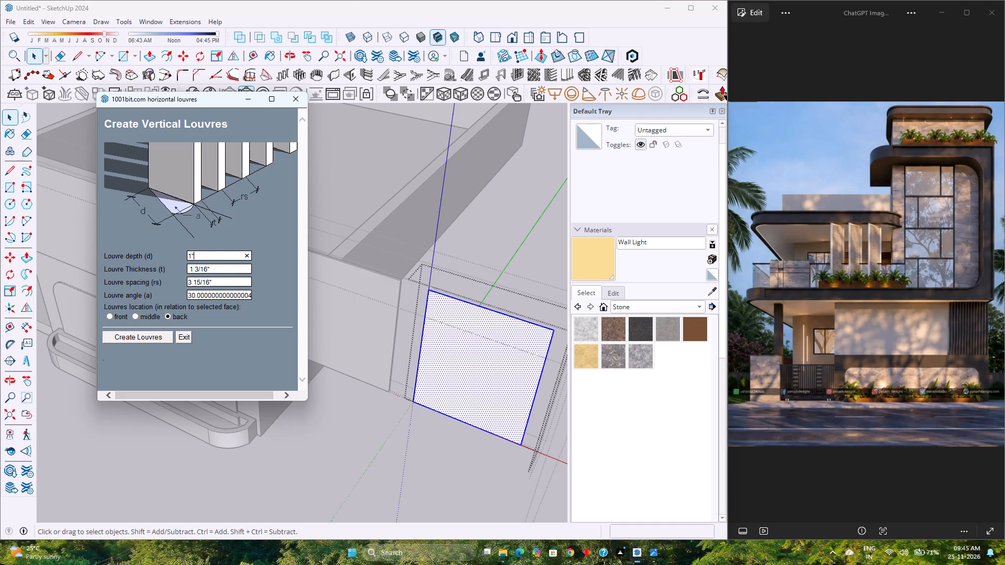
pyautogui.click(218, 270)
pyautogui.press('1')
pyautogui.press('BackSpace')
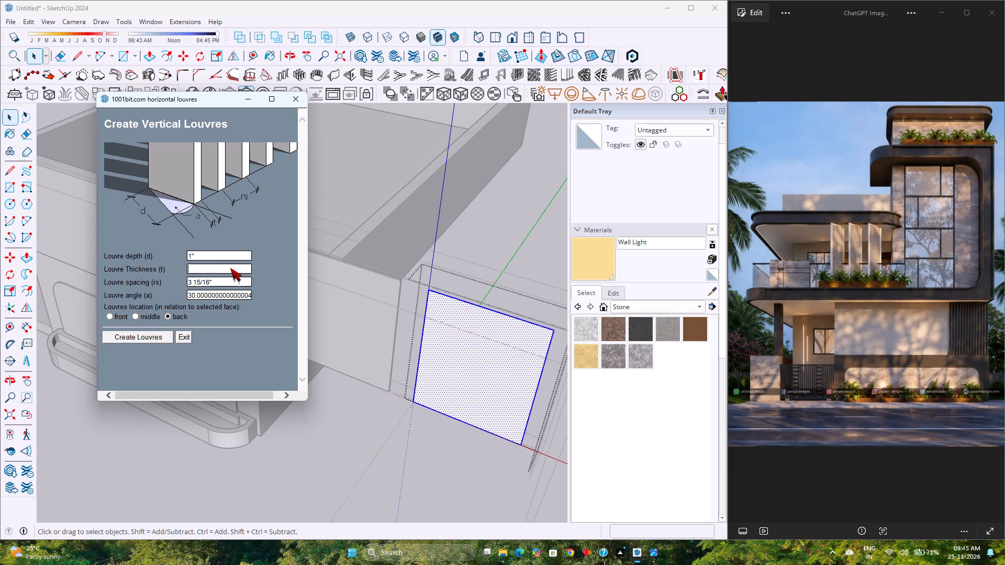
pyautogui.write('2"')
pyautogui.press('Return')
pyautogui.click(219, 279)
pyautogui.write('2.5"')
pyautogui.press('Return')
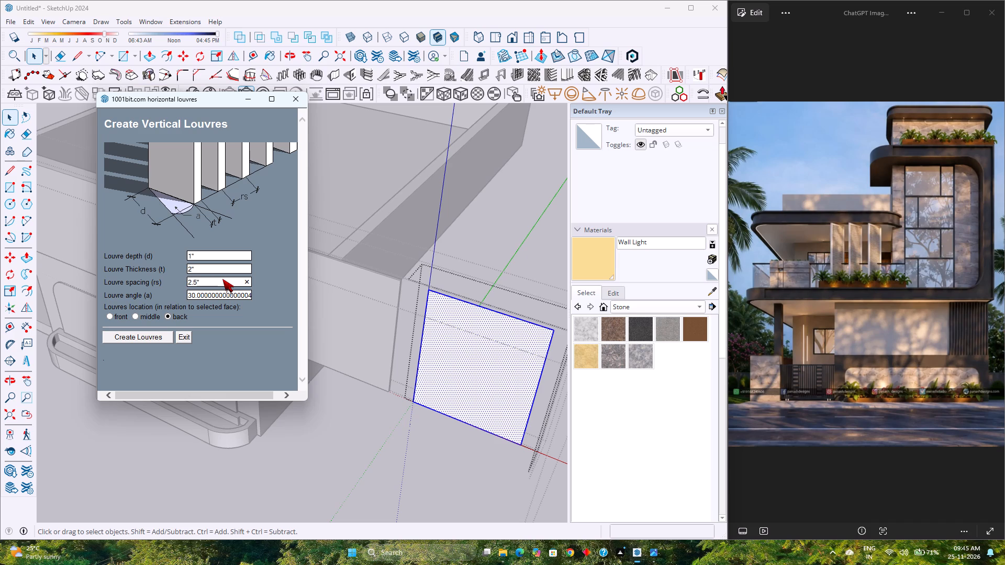
pyautogui.click(227, 294)
pyautogui.press('0')
pyautogui.press('Return')
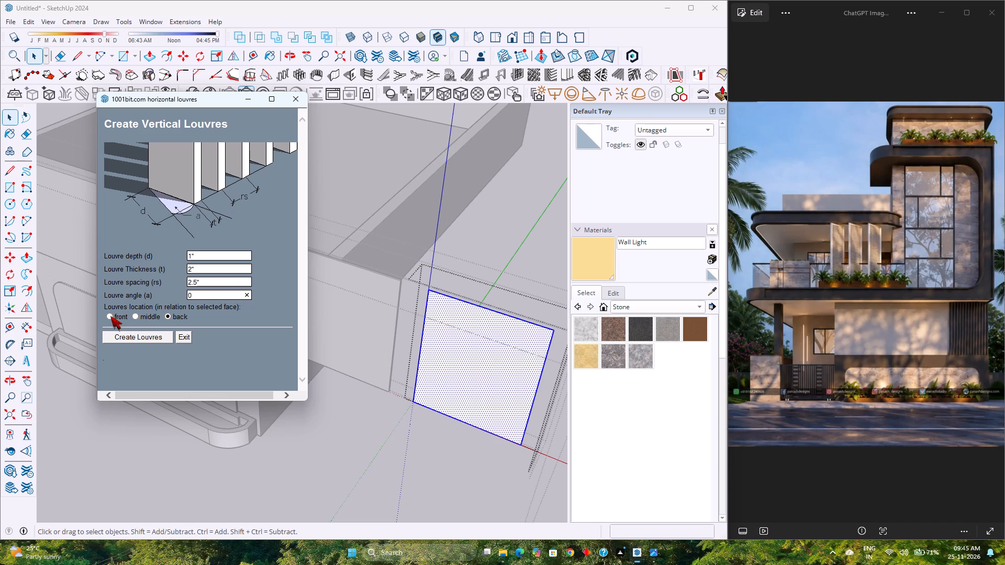
# Set the louvre location to front and create the vertical louvres on the grouped face.
pyautogui.click(110, 316)
pyautogui.click(127, 340)
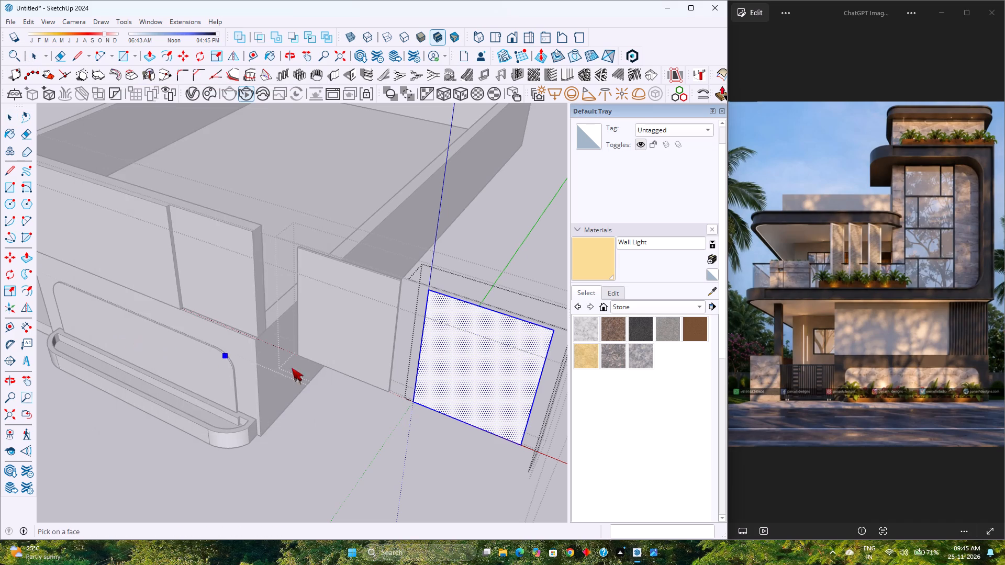
pyautogui.click(490, 359)
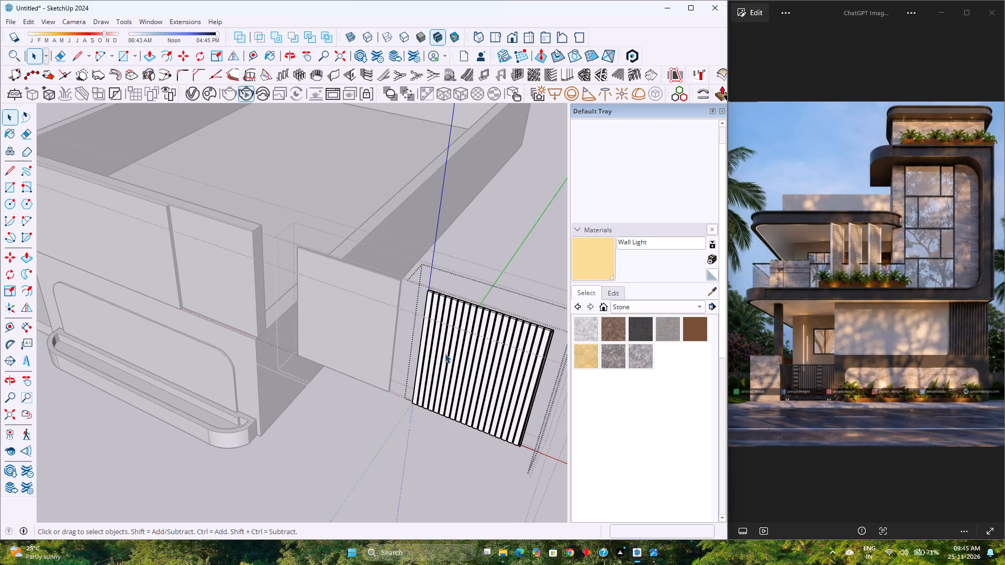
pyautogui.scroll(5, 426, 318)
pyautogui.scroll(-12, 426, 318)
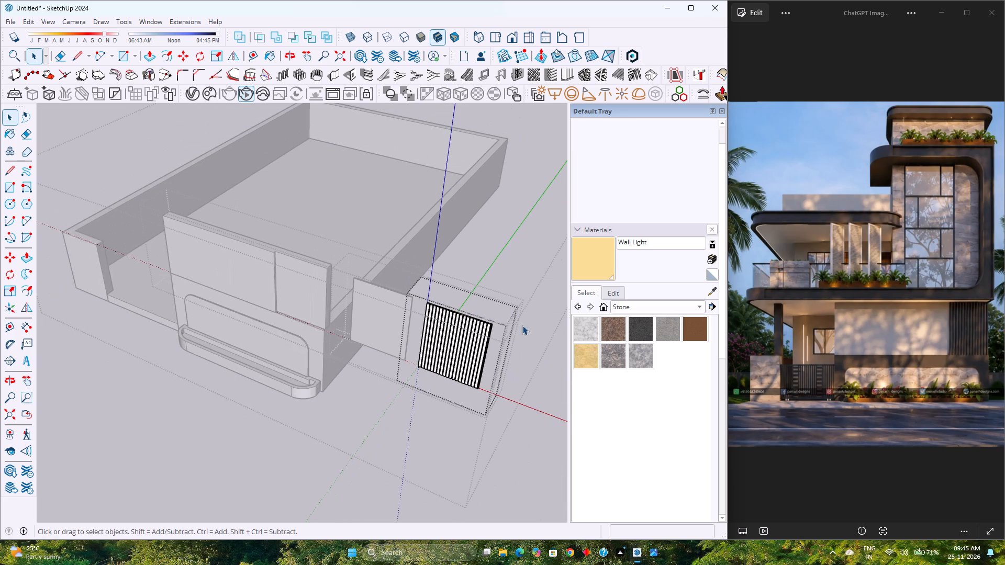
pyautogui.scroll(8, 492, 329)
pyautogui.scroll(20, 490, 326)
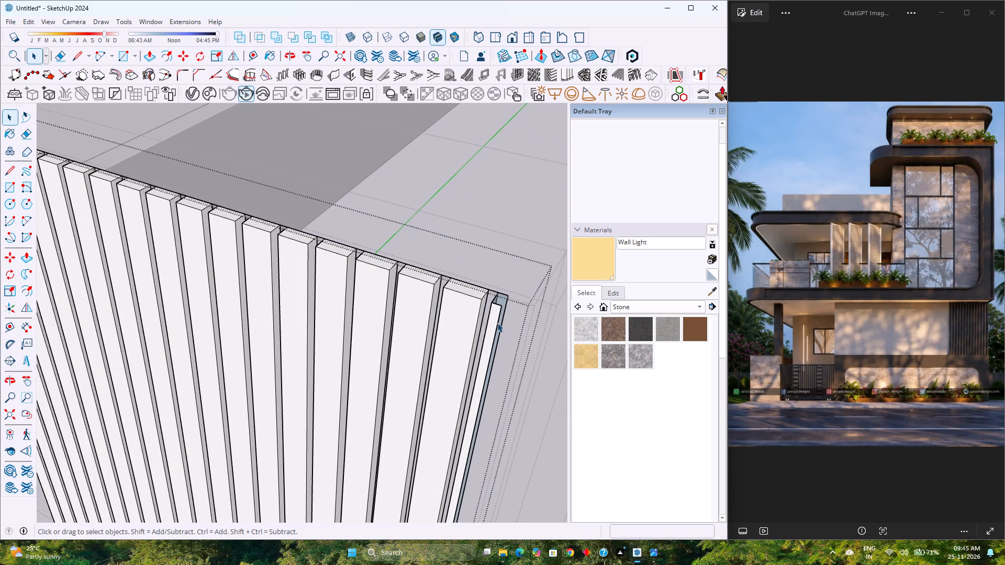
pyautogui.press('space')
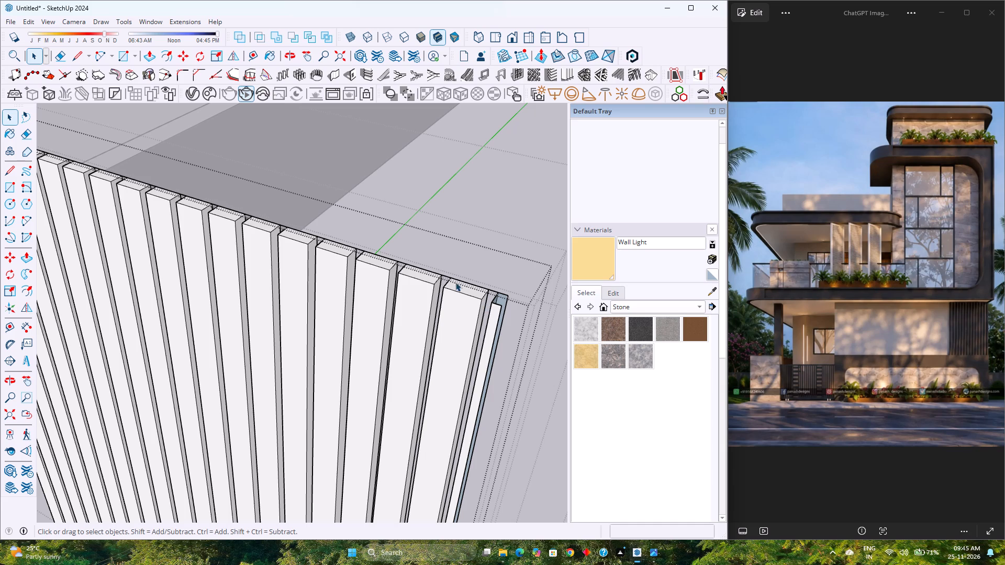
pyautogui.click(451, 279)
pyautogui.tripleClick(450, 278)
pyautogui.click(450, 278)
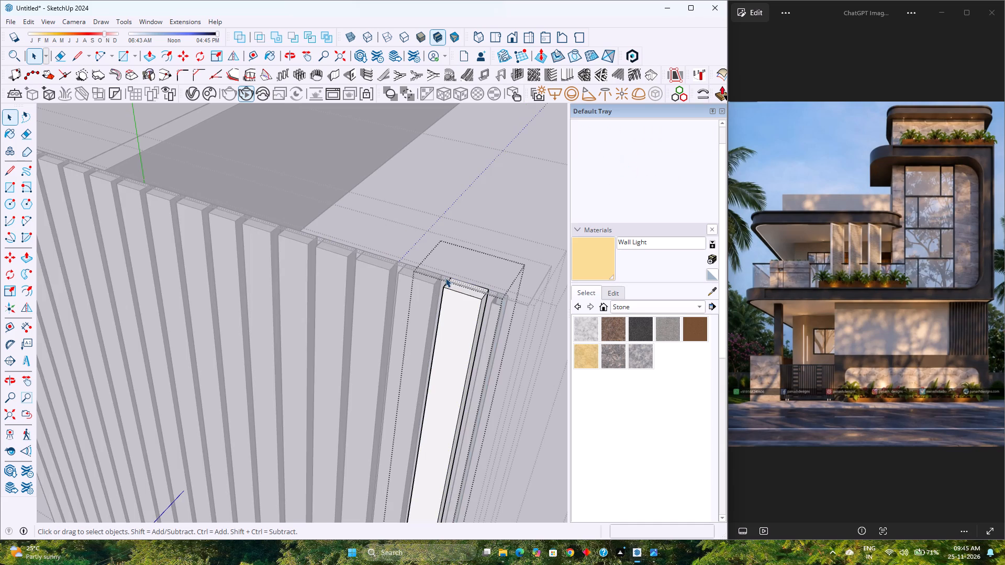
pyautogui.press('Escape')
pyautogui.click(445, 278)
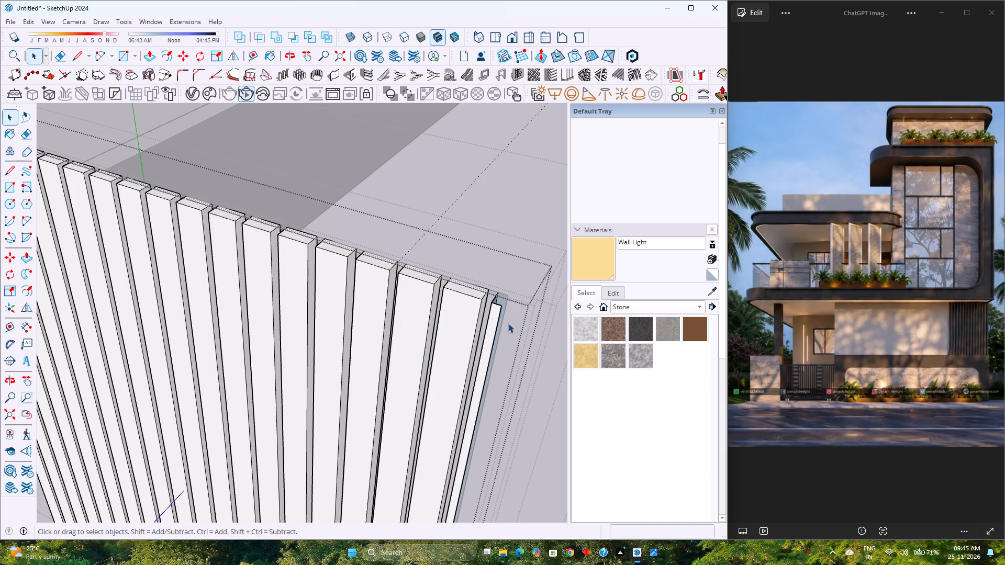
# Open the narrow end louvre and draw the missing top edge across its open outer side.
pyautogui.doubleClick(494, 325)
pyautogui.scroll(6, 501, 319)
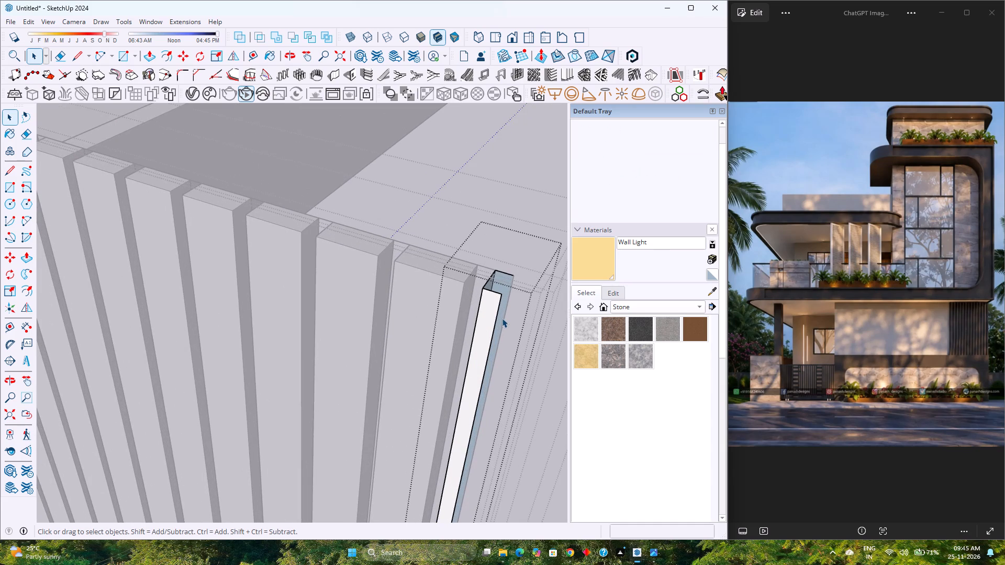
pyautogui.scroll(3, 502, 318)
pyautogui.click(495, 316)
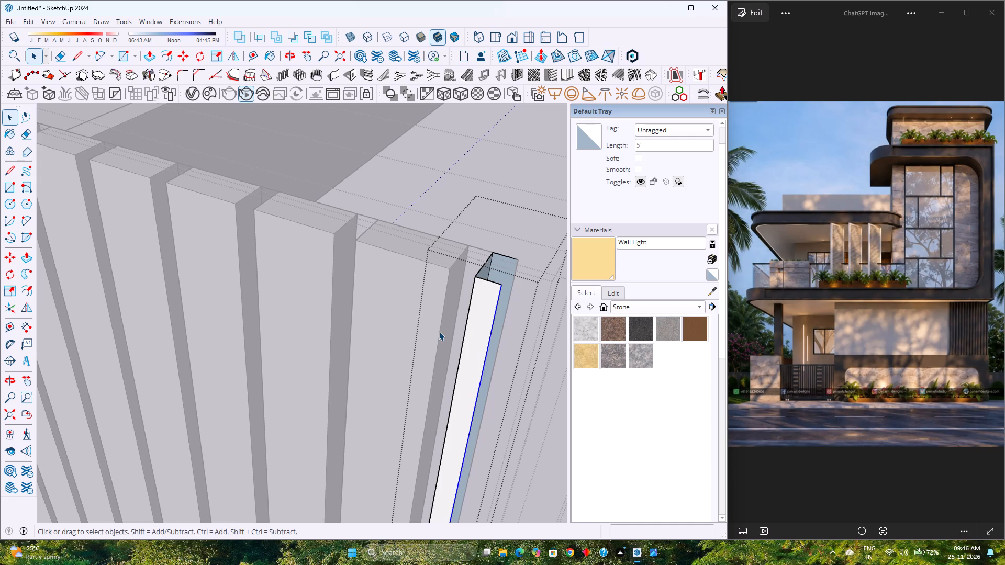
pyautogui.press('l')
pyautogui.click(501, 289)
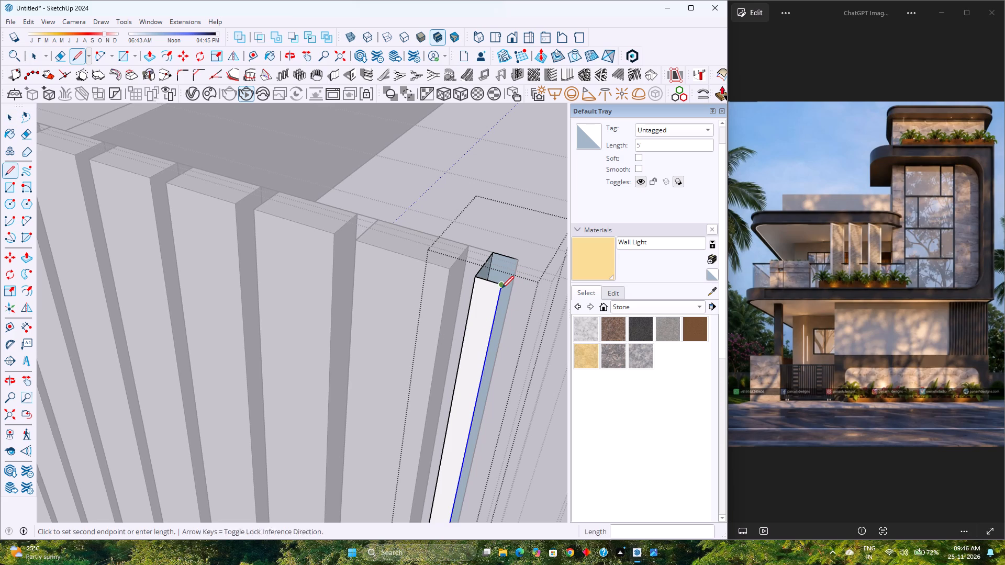
pyautogui.click(517, 260)
# Draw the matching 1" bottom edge to close the narrow louvre's outer side, and leave the louvre for editing.
pyautogui.scroll(-7, 414, 263)
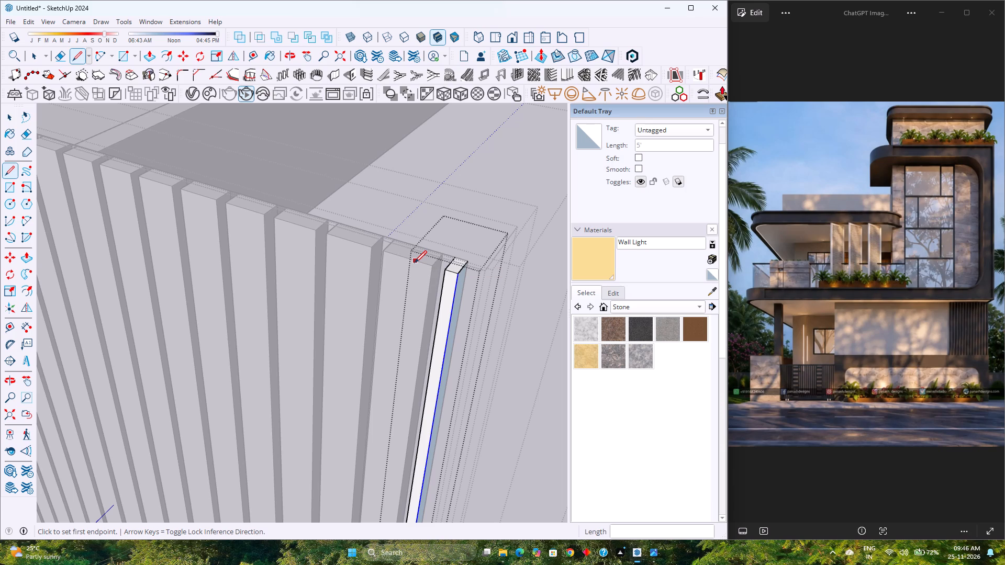
pyautogui.scroll(-9, 415, 263)
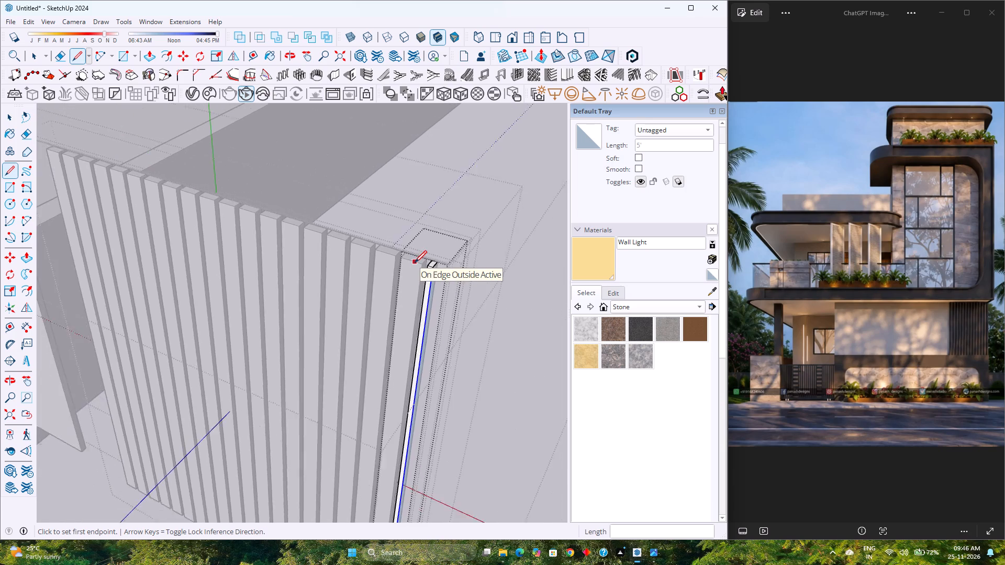
pyautogui.scroll(-6, 415, 263)
pyautogui.scroll(9, 392, 510)
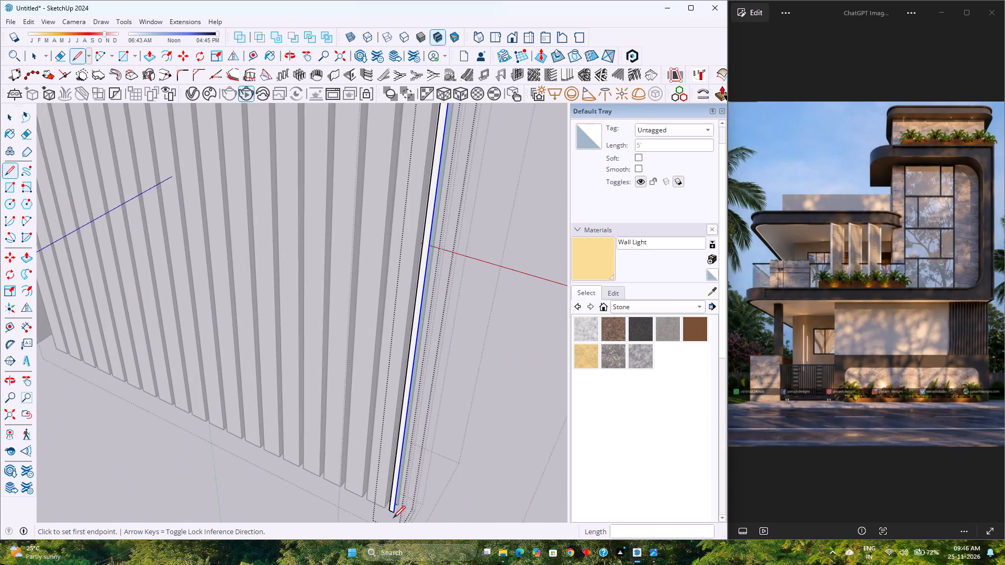
pyautogui.scroll(8, 393, 518)
pyautogui.click(397, 510)
pyautogui.scroll(2, 404, 498)
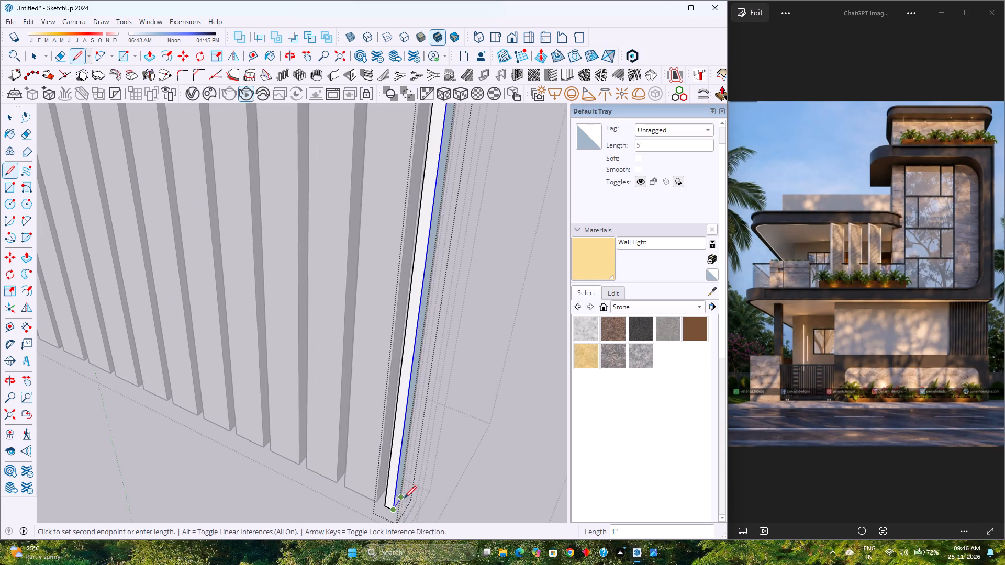
pyautogui.scroll(2, 404, 498)
pyautogui.click(403, 497)
pyautogui.scroll(-4, 403, 493)
pyautogui.press('space')
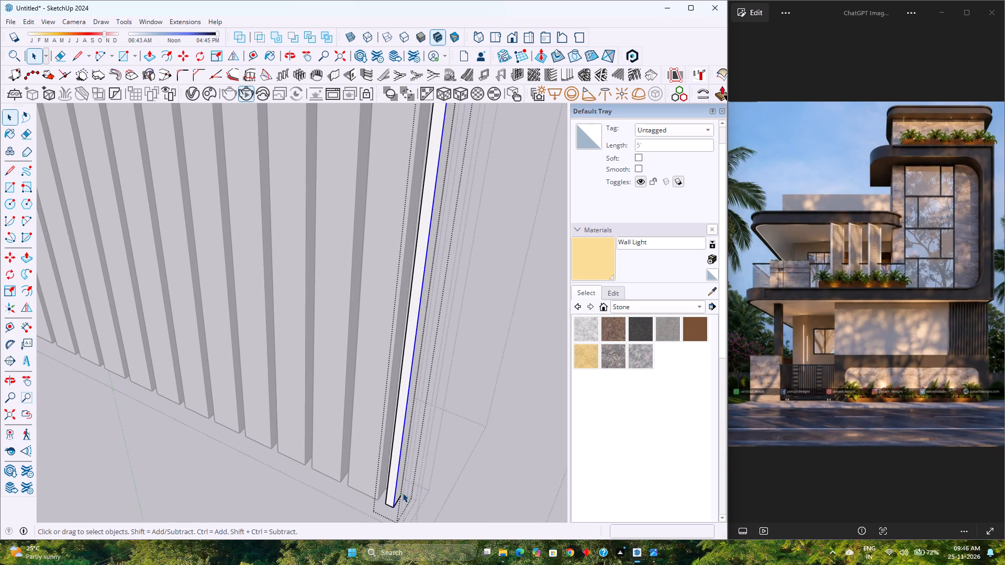
pyautogui.scroll(-5, 407, 494)
pyautogui.press('Escape')
pyautogui.scroll(-3, 508, 459)
pyautogui.click(505, 461)
# Examine the louvre panel from below and from the front, including its bottom and top ends.
pyautogui.moveTo(445, 477); pyautogui.dragTo(378, 292, button='middle')
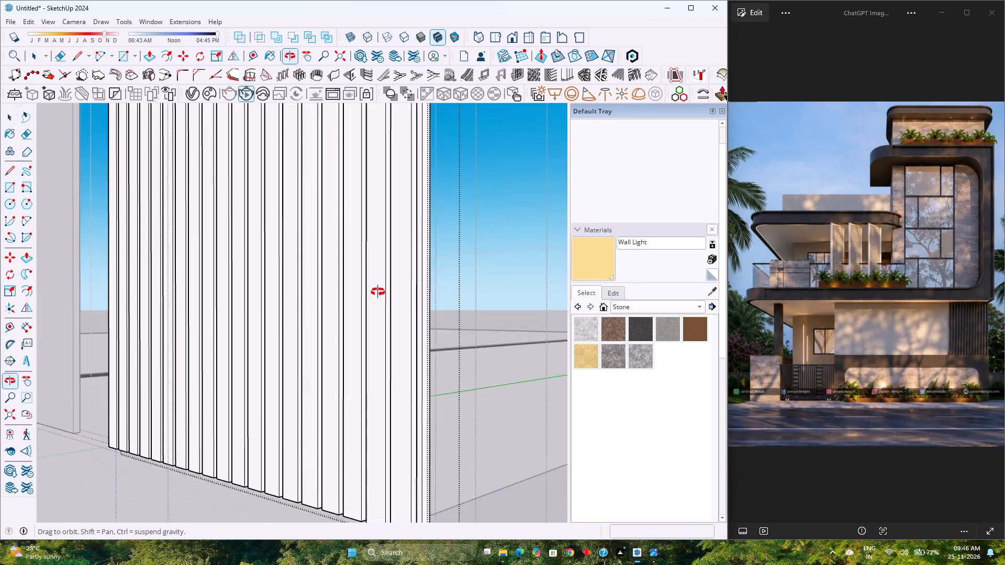
pyautogui.moveTo(378, 292); pyautogui.dragTo(378, 291, button='middle')
pyautogui.scroll(-7, 375, 308)
pyautogui.scroll(6, 383, 392)
pyautogui.moveTo(397, 424); pyautogui.dragTo(395, 305, button='middle')
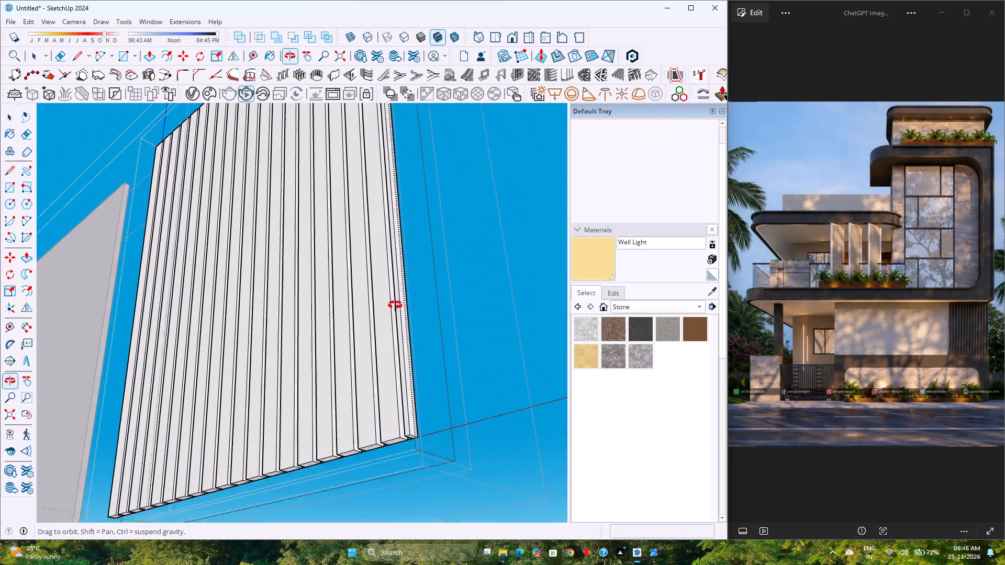
pyautogui.moveTo(395, 305); pyautogui.dragTo(427, 454, button='middle')
pyautogui.scroll(-6, 414, 433)
pyautogui.moveTo(259, 451); pyautogui.dragTo(351, 500, button='middle')
pyautogui.middleClick(351, 500)
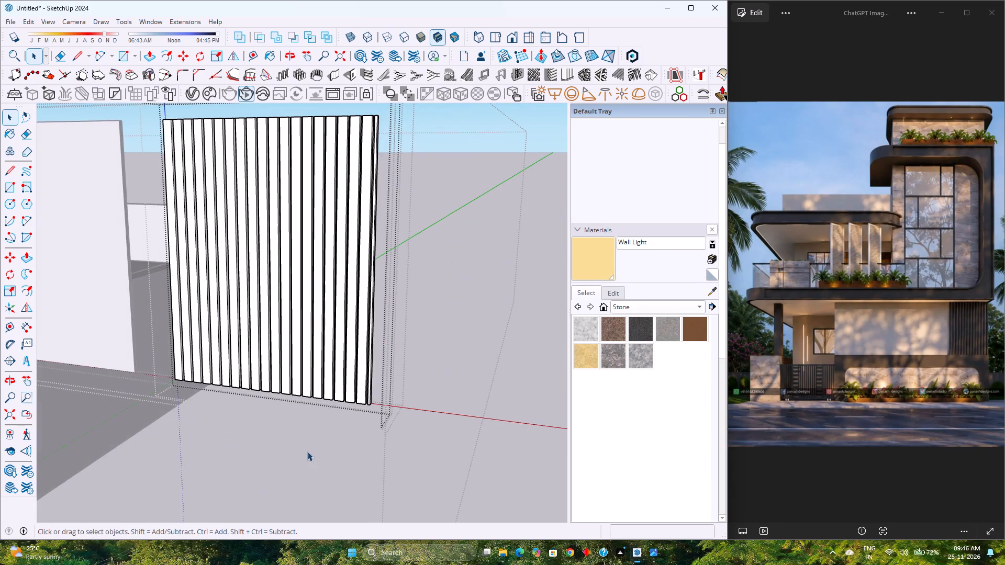
pyautogui.scroll(-5, 293, 422)
pyautogui.keyDown('shift'); pyautogui.moveTo(309, 383); pyautogui.dragTo(362, 481, button='middle'); pyautogui.keyUp('shift')
pyautogui.scroll(7, 387, 338)
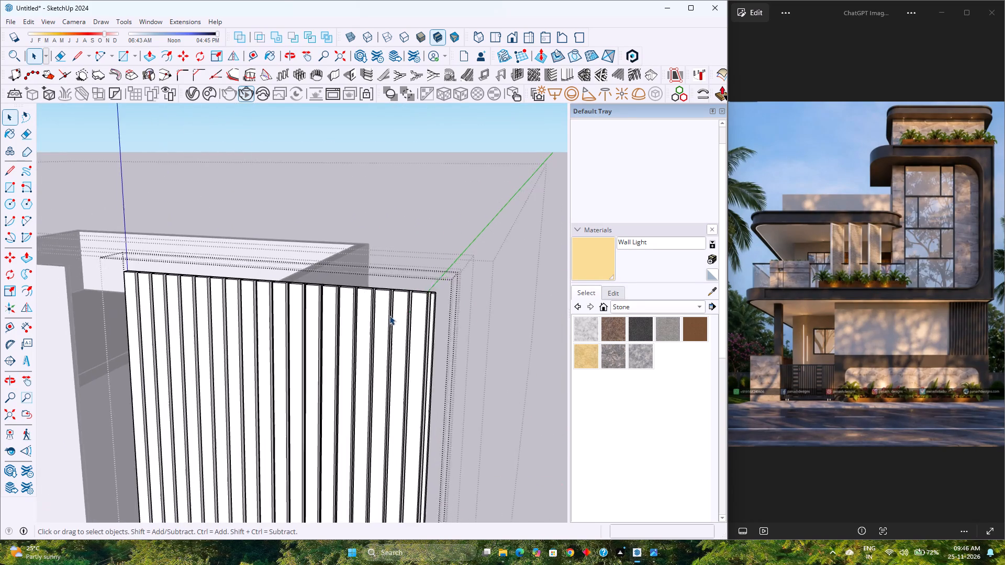
# Delete the original flat face and its border edges behind the louvres.
pyautogui.moveTo(400, 318); pyautogui.dragTo(434, 375, button='middle')
pyautogui.middleClick(434, 375)
pyautogui.scroll(13, 396, 245)
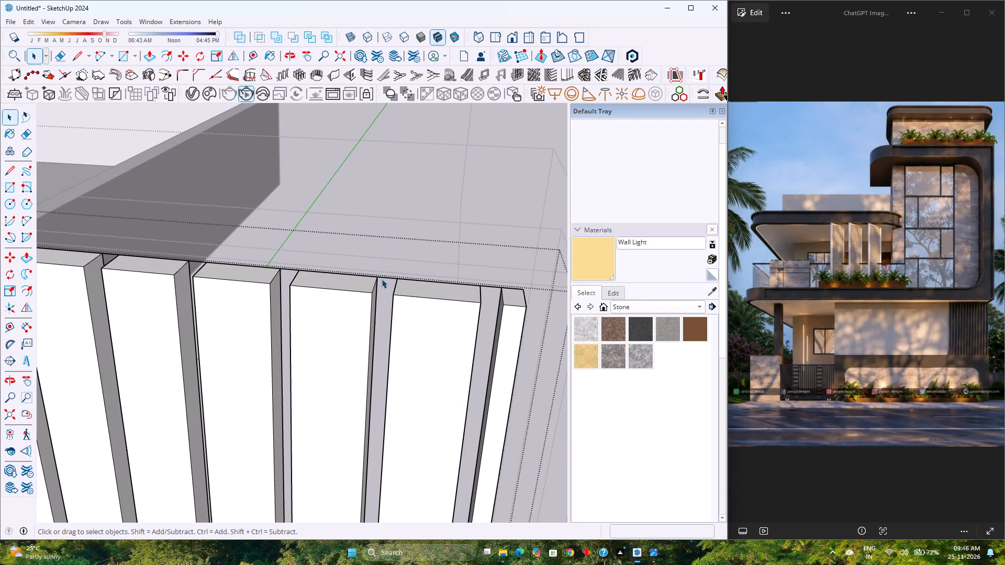
pyautogui.tripleClick(382, 279)
pyautogui.click(382, 279)
pyautogui.press('Delete')
# Move the louvre panel 5' across so its top corner aligns with the top corner of the separate backing panel.
pyautogui.scroll(-2, 385, 277)
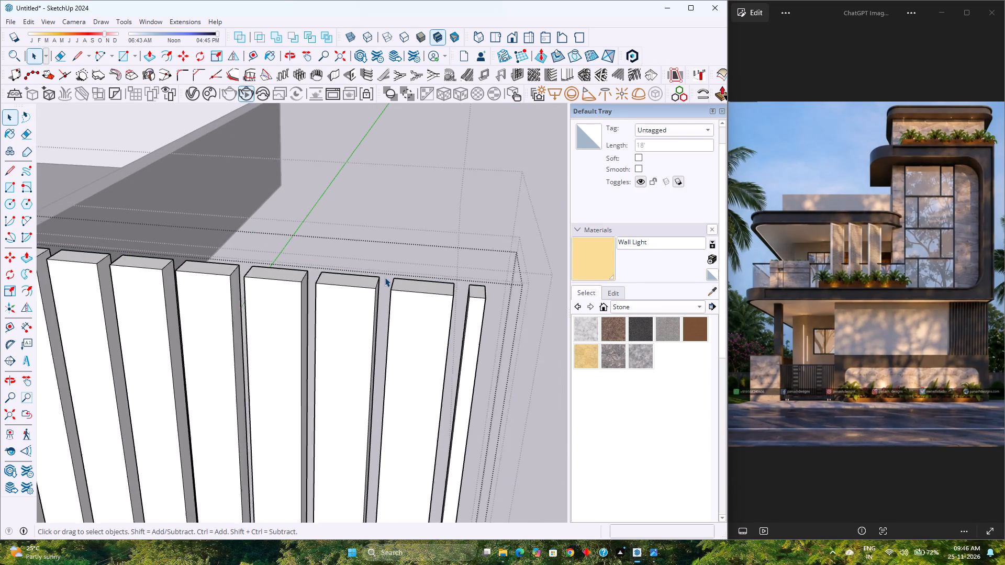
pyautogui.scroll(-11, 385, 277)
pyautogui.click(446, 246)
pyautogui.click(381, 291)
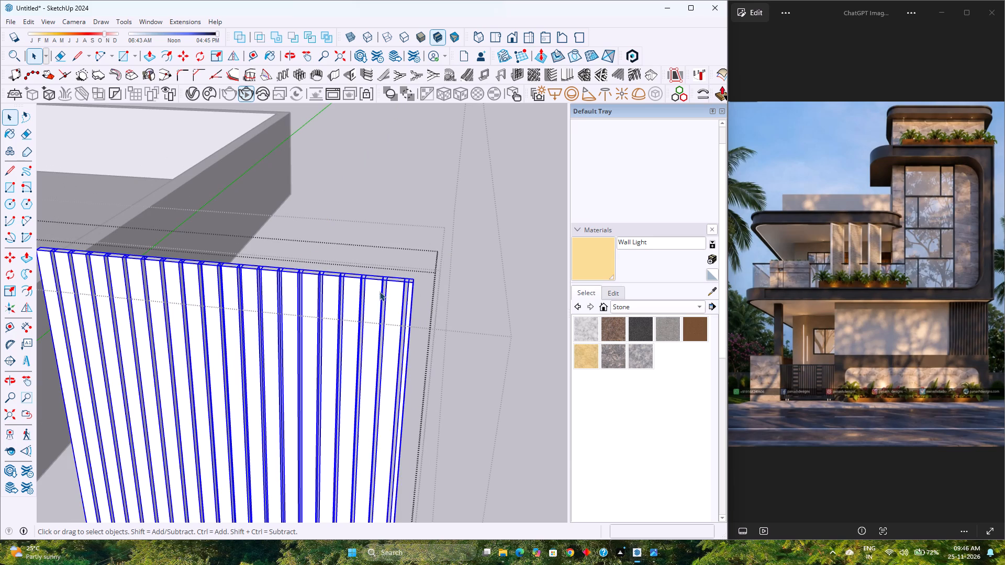
pyautogui.press('m')
pyautogui.scroll(-4, 373, 299)
pyautogui.click(401, 282)
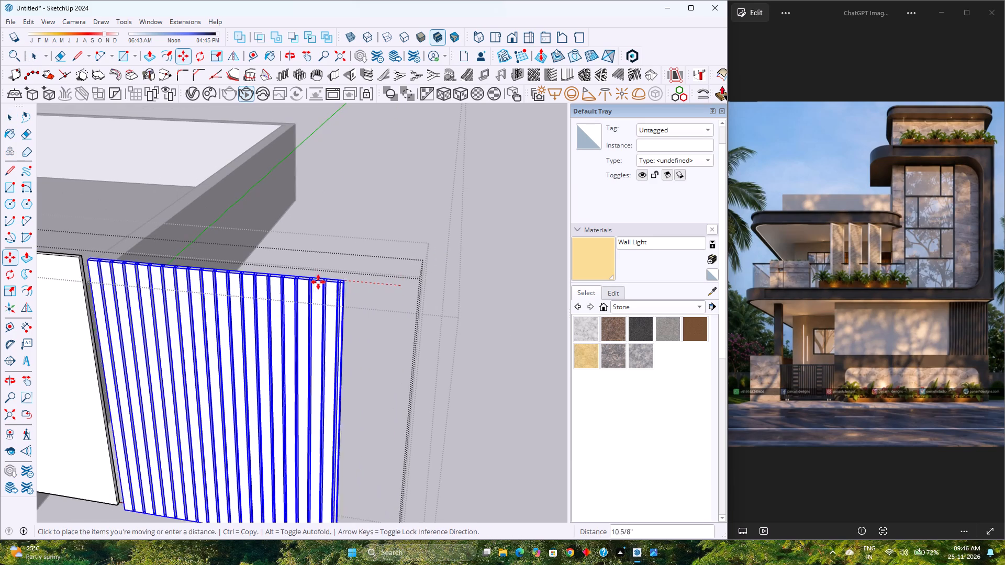
pyautogui.scroll(-5, 298, 282)
pyautogui.keyDown('shift'); pyautogui.moveTo(298, 282); pyautogui.dragTo(451, 346, button='middle'); pyautogui.keyUp('shift')
pyautogui.scroll(4, 271, 332)
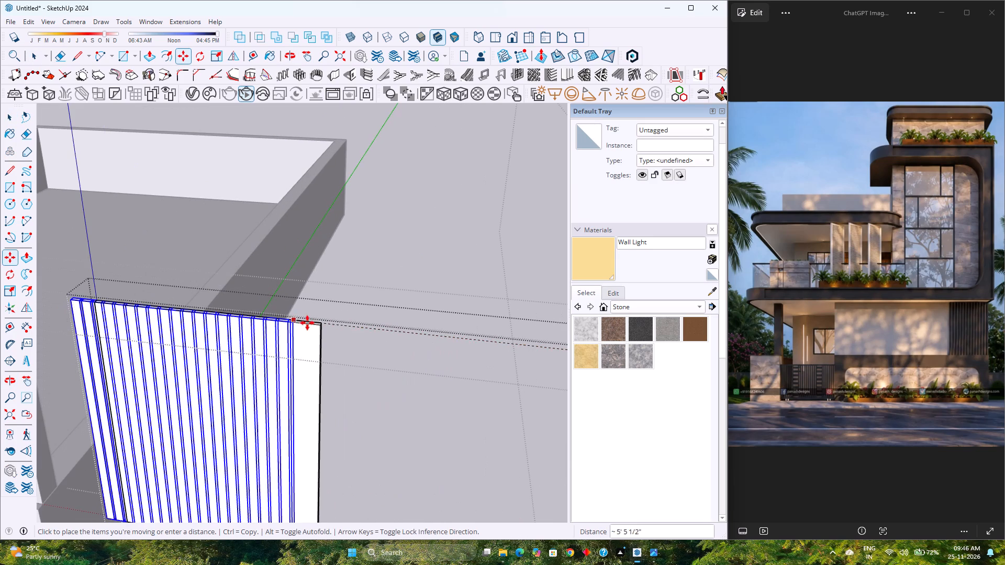
pyautogui.scroll(7, 317, 327)
pyautogui.moveTo(317, 327); pyautogui.dragTo(322, 383, button='middle')
pyautogui.click(323, 319)
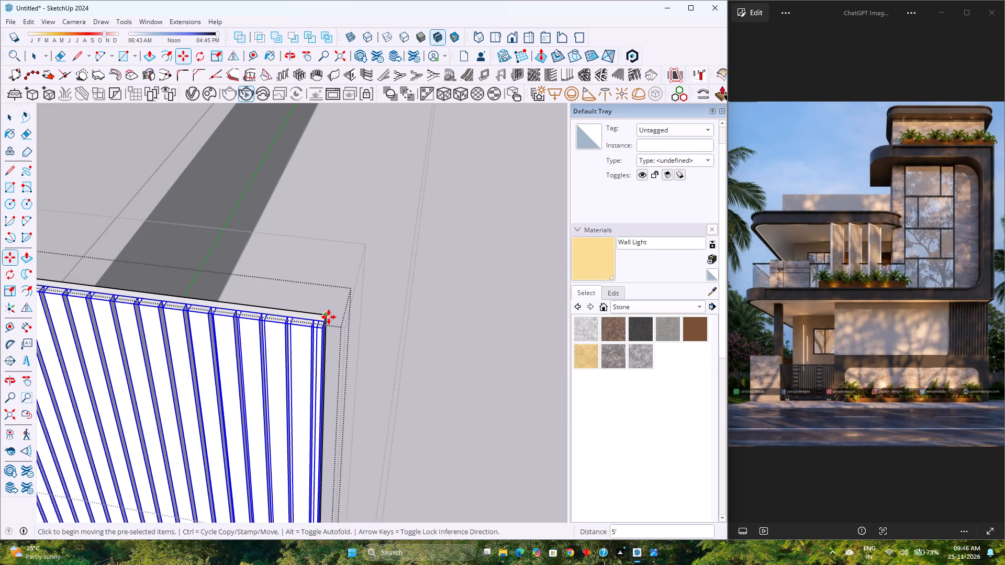
# Move the combined louvre and backing panel, by its top corner, onto the end section of the front wall.
pyautogui.scroll(-5, 329, 317)
pyautogui.press('space')
pyautogui.press('Escape')
pyautogui.click(328, 317)
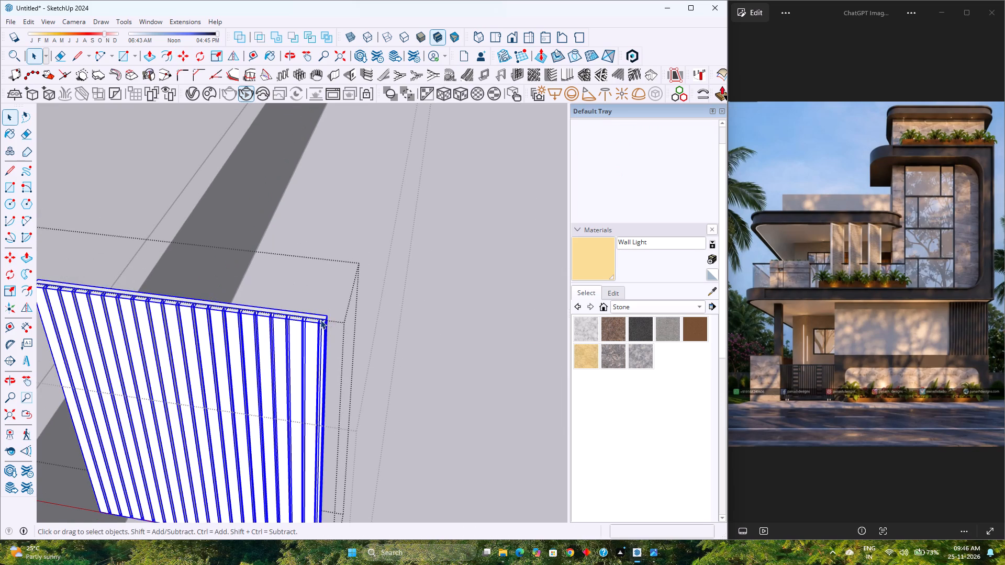
pyautogui.scroll(-9, 320, 320)
pyautogui.press('m')
pyautogui.keyDown('shift'); pyautogui.moveTo(315, 321); pyautogui.dragTo(533, 401, button='middle'); pyautogui.keyUp('shift')
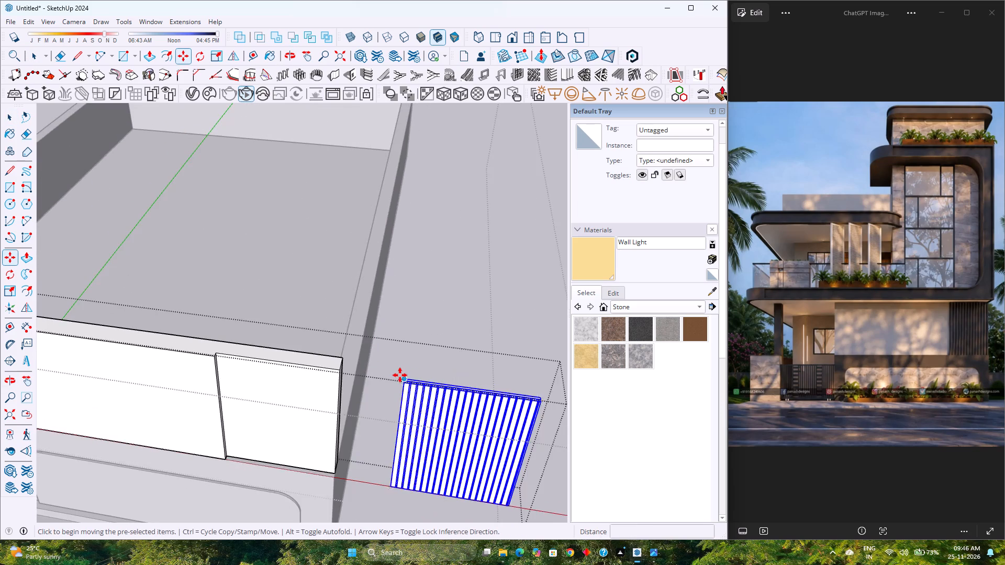
pyautogui.scroll(4, 400, 375)
pyautogui.click(405, 379)
pyautogui.scroll(2, 136, 345)
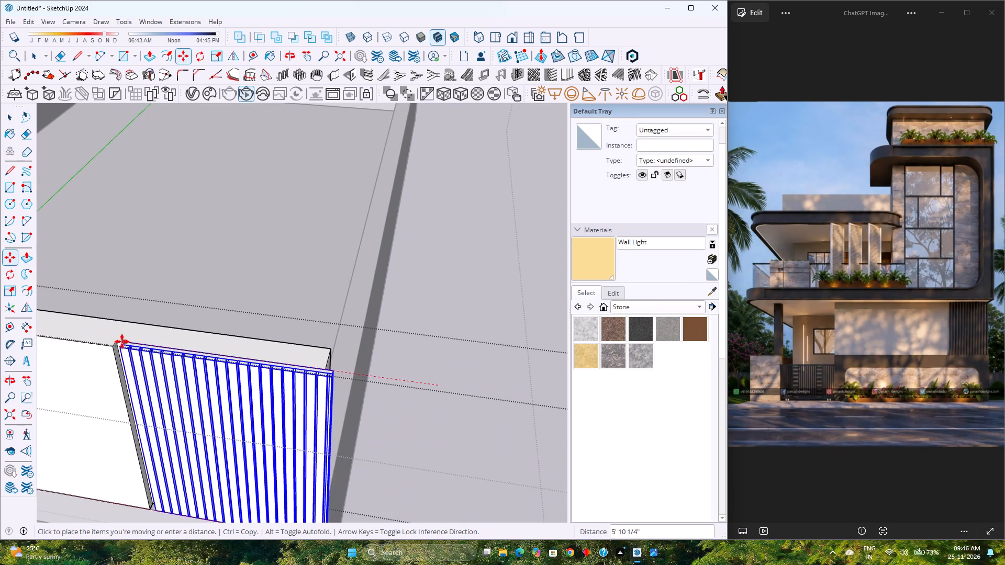
pyautogui.click(113, 338)
pyautogui.scroll(-4, 210, 333)
pyautogui.press('space')
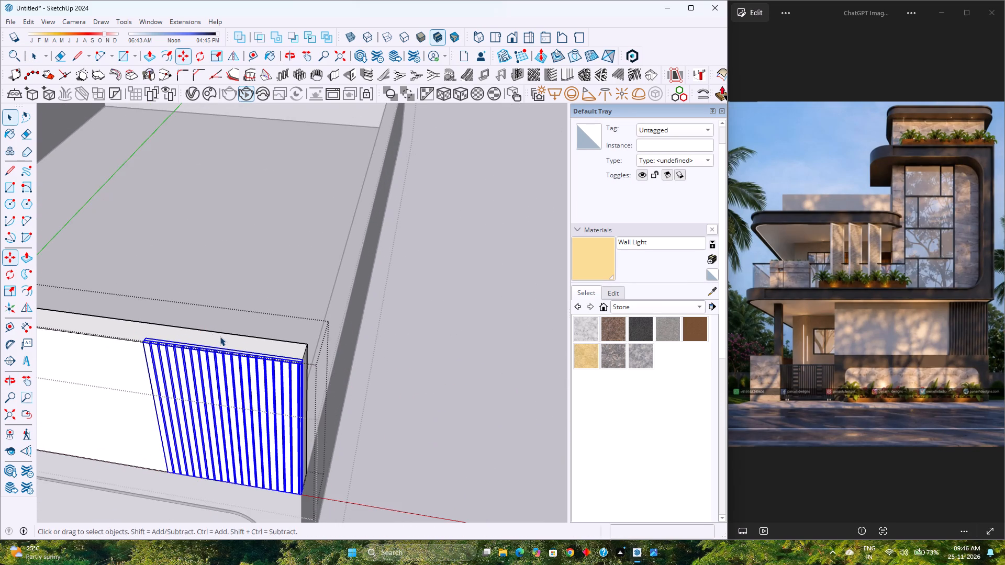
pyautogui.scroll(-5, 294, 345)
pyautogui.press('Escape')
# Examine the placed louvre panel and the front wall around it from the front.
pyautogui.scroll(2, 339, 344)
pyautogui.moveTo(230, 388); pyautogui.dragTo(402, 265, button='middle')
pyautogui.scroll(-6, 417, 286)
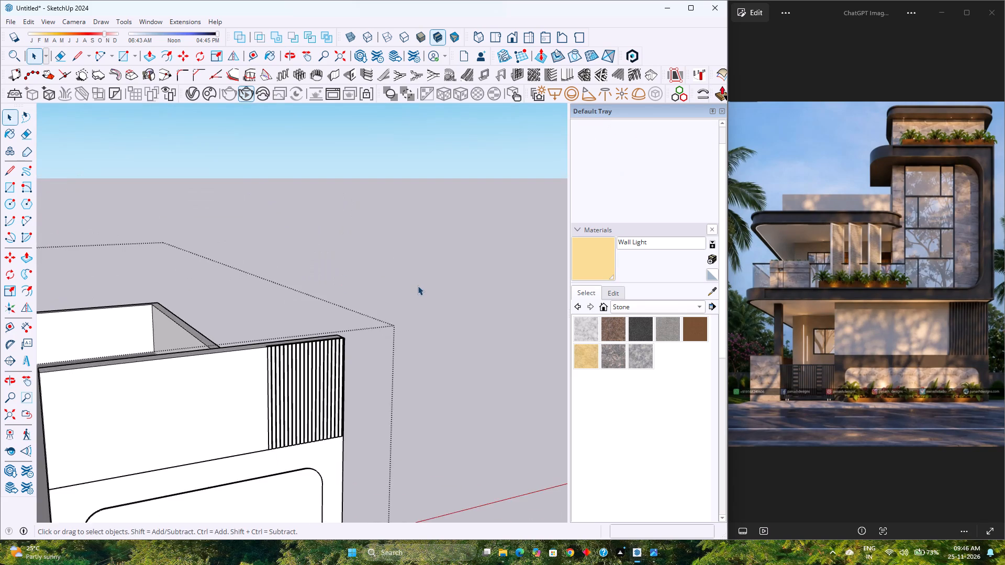
pyautogui.scroll(-2, 418, 286)
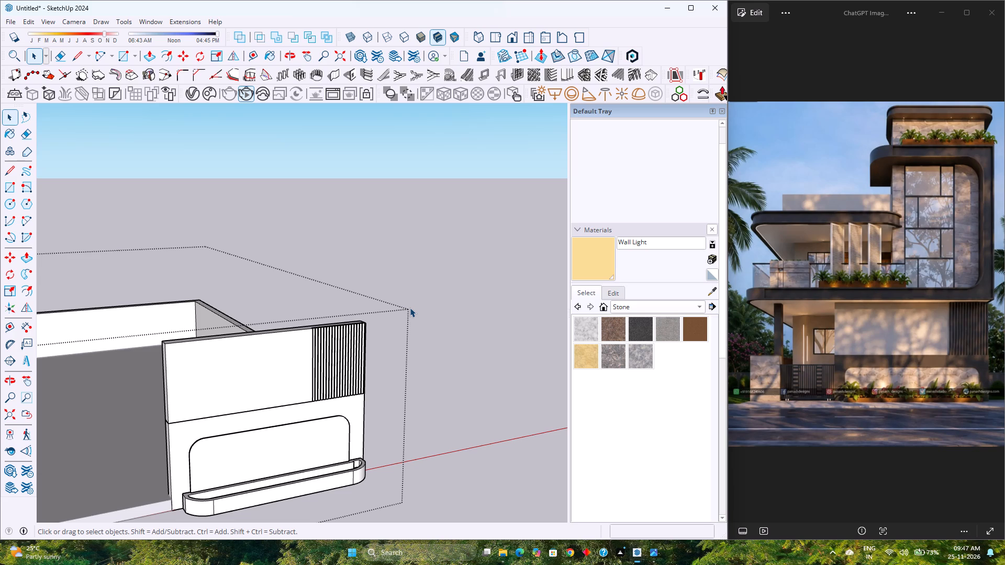
pyautogui.scroll(2, 410, 308)
pyautogui.scroll(-6, 410, 308)
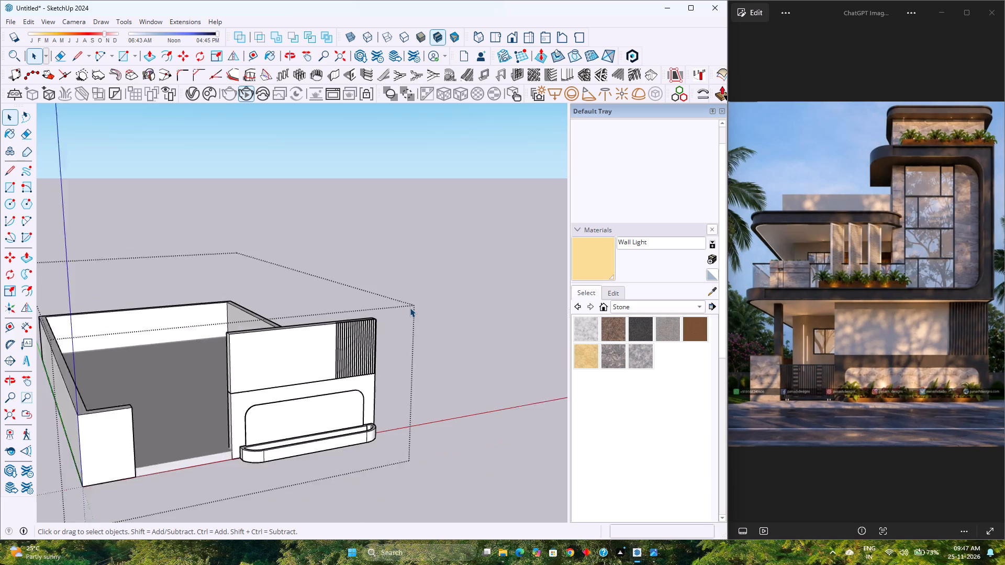
pyautogui.scroll(4, 146, 391)
pyautogui.scroll(-3, 146, 391)
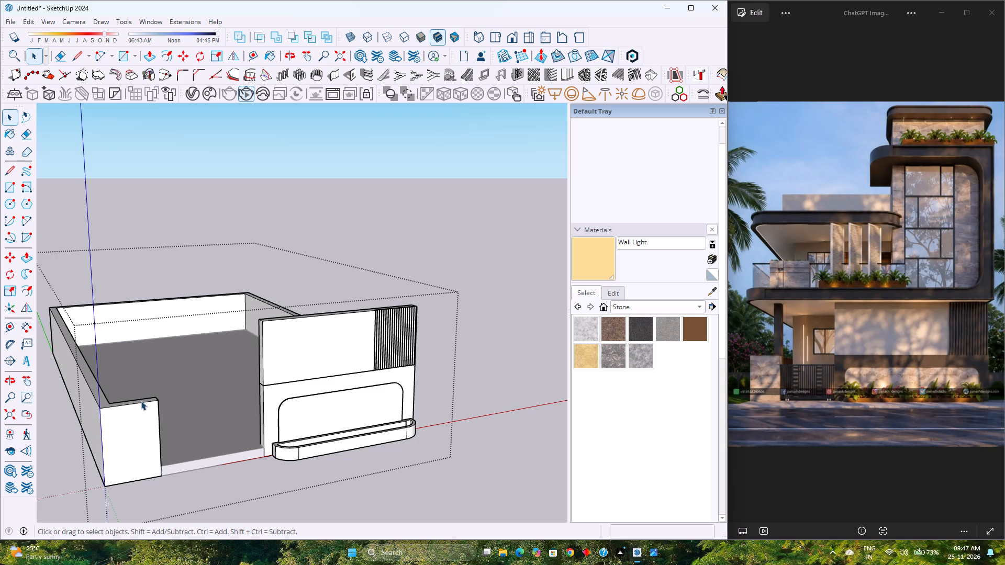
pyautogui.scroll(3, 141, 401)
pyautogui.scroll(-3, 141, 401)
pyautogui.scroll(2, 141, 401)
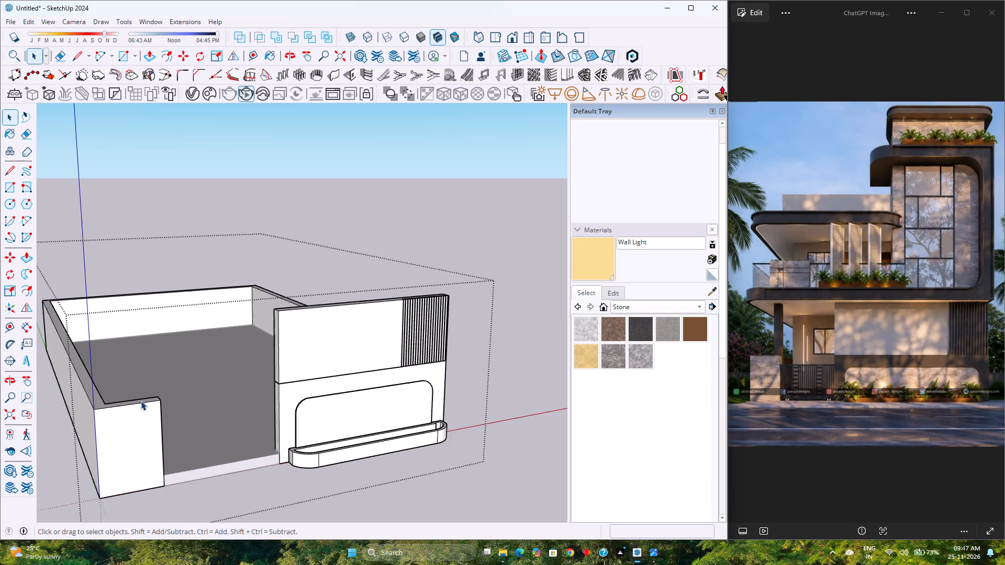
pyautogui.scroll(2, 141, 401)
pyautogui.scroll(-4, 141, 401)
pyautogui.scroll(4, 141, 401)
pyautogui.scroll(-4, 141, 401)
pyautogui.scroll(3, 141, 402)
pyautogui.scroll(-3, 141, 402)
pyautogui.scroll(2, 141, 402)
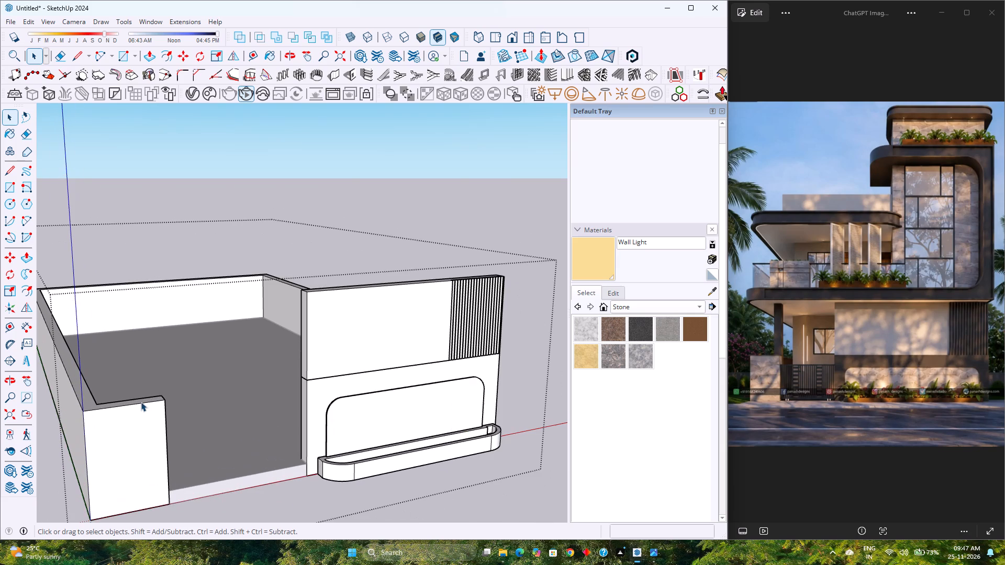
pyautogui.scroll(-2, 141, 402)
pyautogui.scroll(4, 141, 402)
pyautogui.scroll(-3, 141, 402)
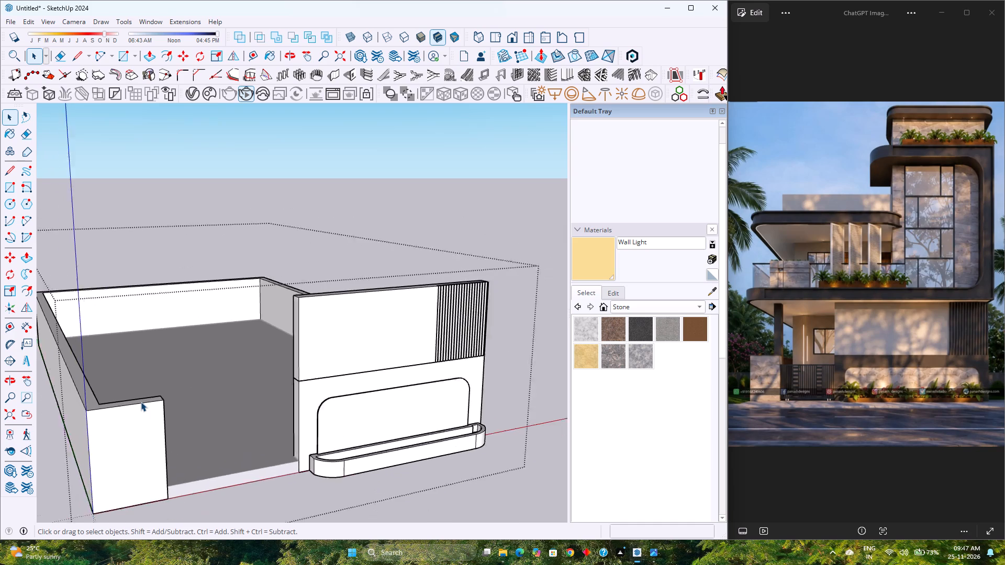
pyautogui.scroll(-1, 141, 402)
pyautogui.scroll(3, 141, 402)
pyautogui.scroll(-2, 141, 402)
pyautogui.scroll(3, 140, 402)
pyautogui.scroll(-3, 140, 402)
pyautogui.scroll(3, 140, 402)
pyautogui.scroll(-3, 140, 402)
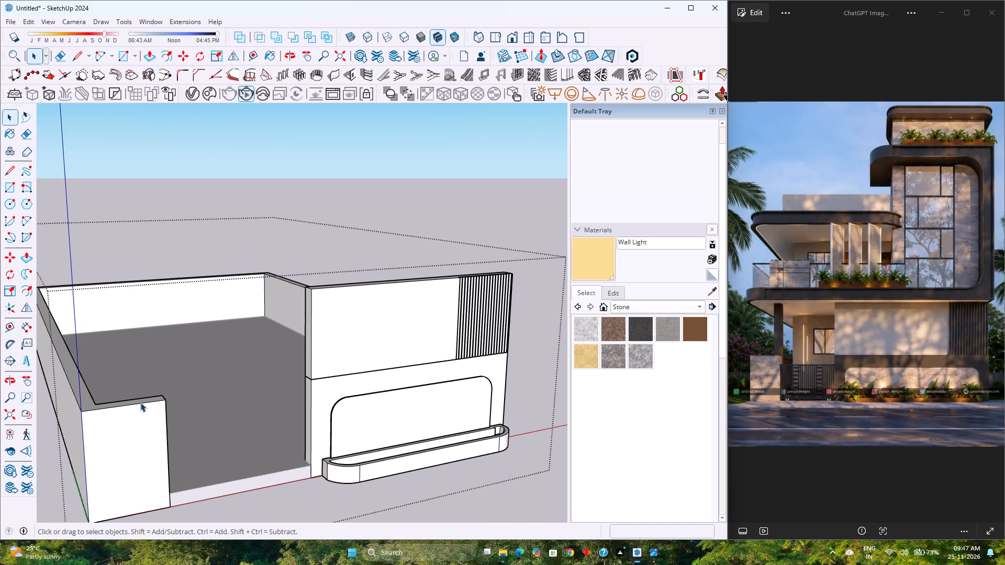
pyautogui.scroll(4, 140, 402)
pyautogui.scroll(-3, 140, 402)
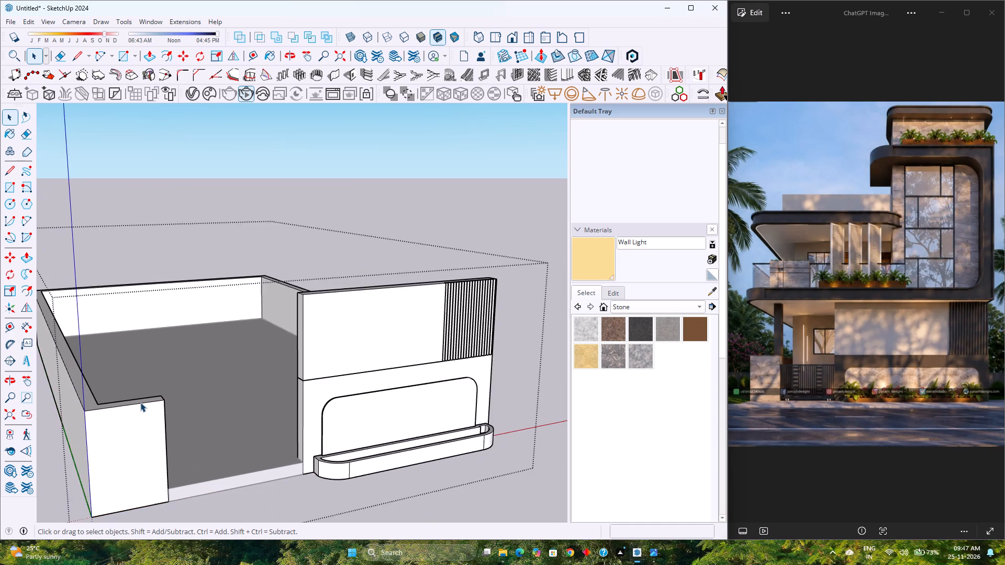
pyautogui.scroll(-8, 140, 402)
# Examine the whole ground-floor model from low front, side and raised viewpoints.
pyautogui.moveTo(177, 397); pyautogui.dragTo(294, 405, button='middle')
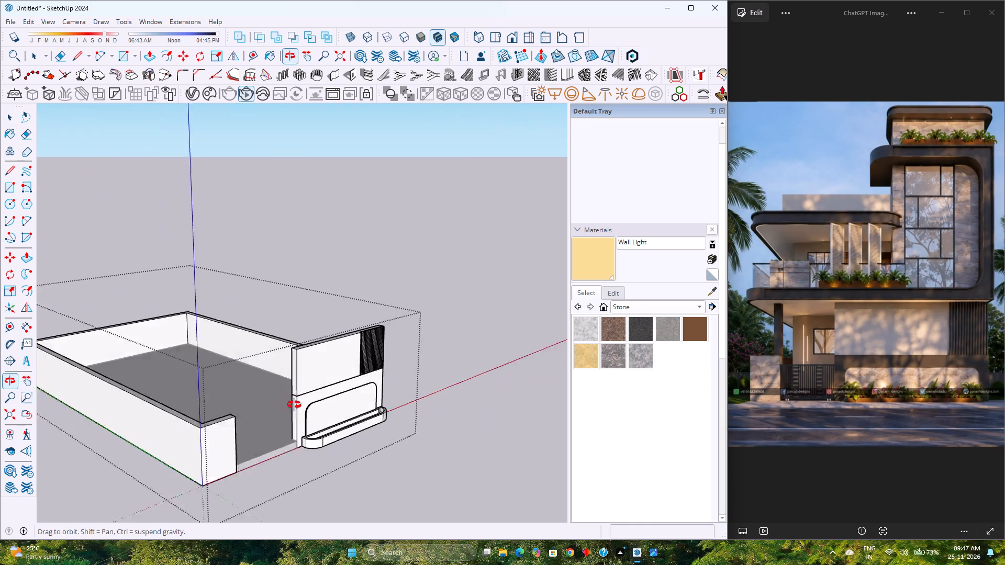
pyautogui.moveTo(294, 405); pyautogui.dragTo(145, 422, button='middle')
pyautogui.scroll(-3, 203, 403)
pyautogui.moveTo(240, 404); pyautogui.dragTo(259, 466, button='middle')
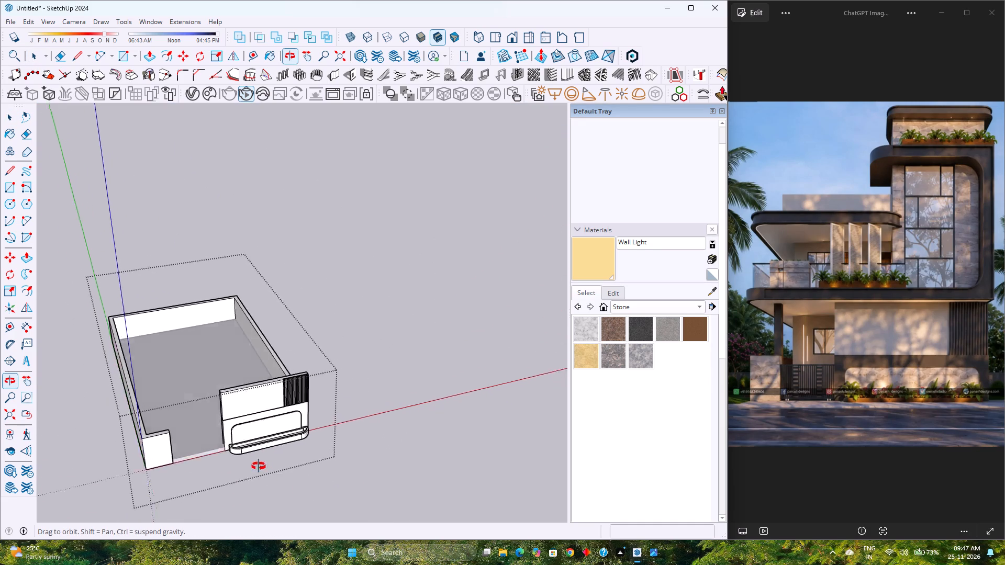
pyautogui.moveTo(259, 466); pyautogui.dragTo(330, 315, button='middle')
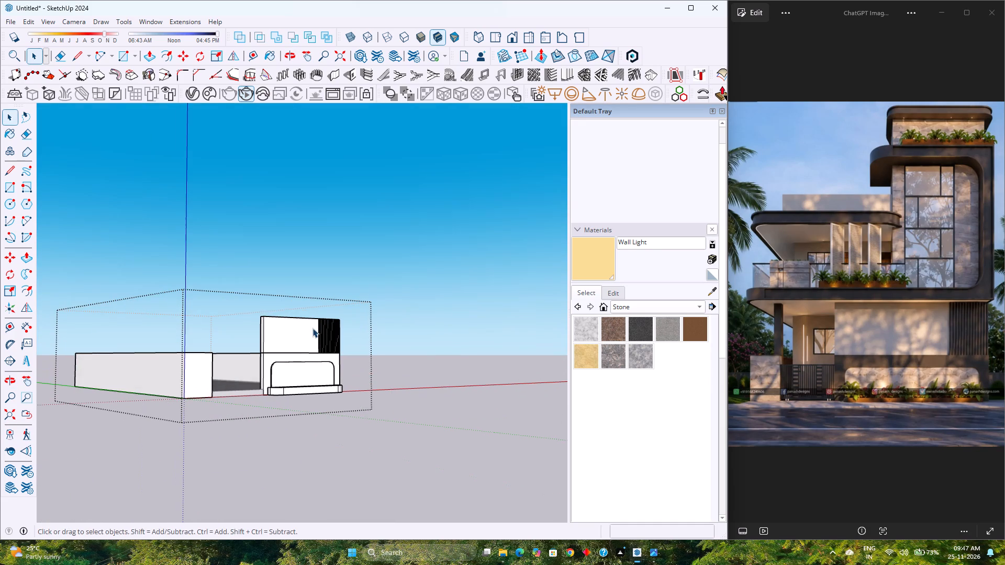
pyautogui.scroll(-3, 308, 331)
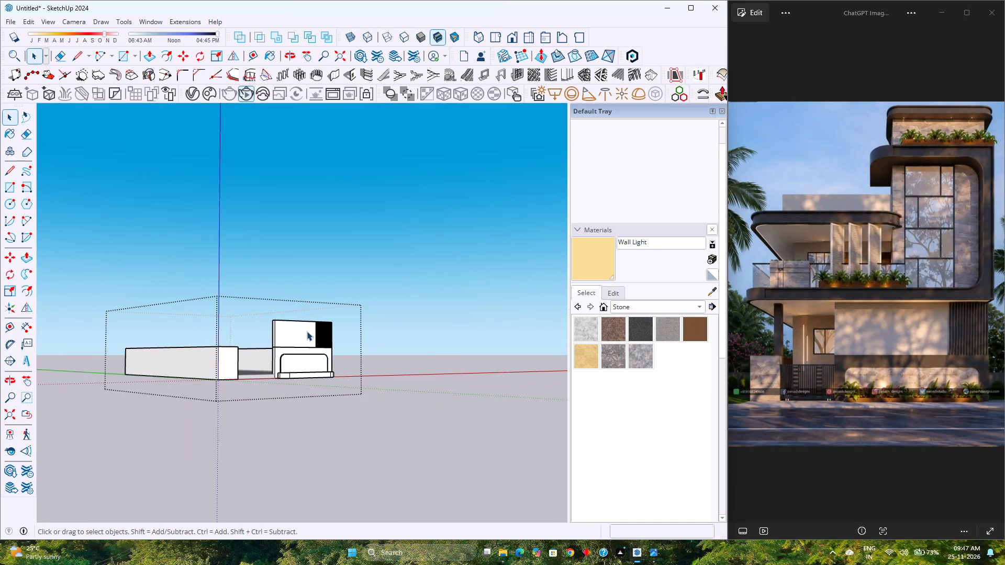
pyautogui.scroll(-3, 307, 331)
pyautogui.scroll(4, 306, 331)
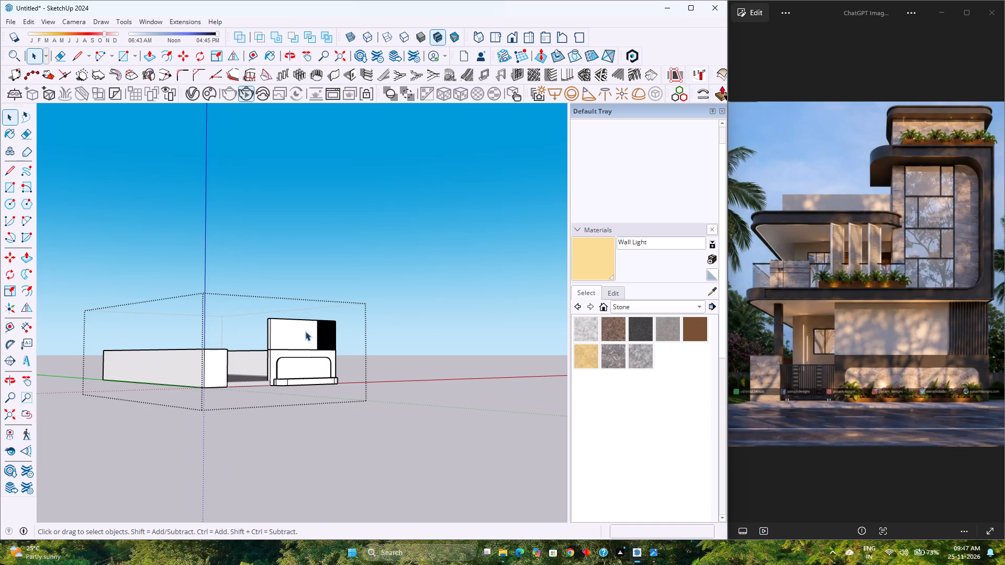
pyautogui.scroll(-5, 305, 331)
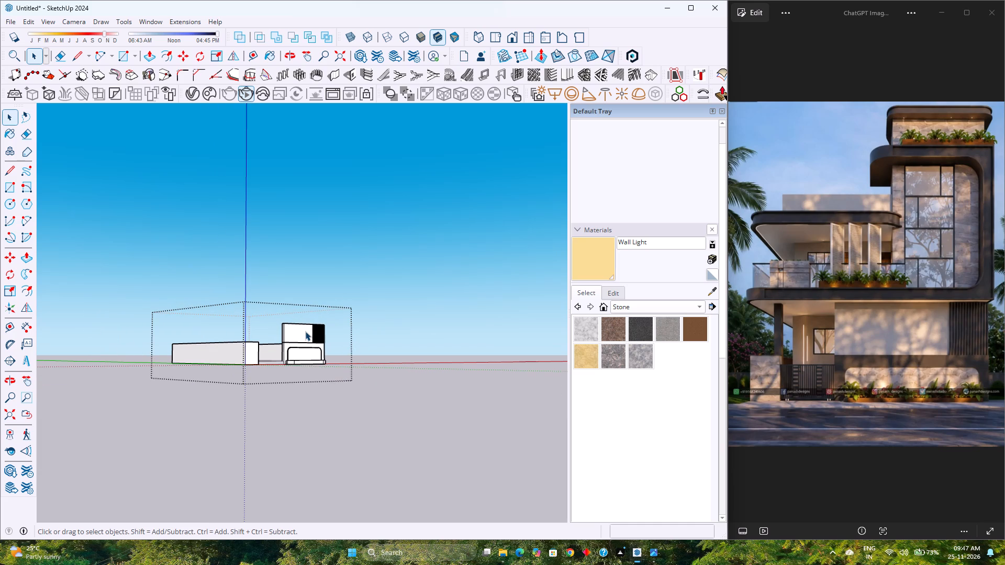
pyautogui.scroll(5, 305, 331)
pyautogui.scroll(-5, 305, 331)
pyautogui.scroll(3, 303, 333)
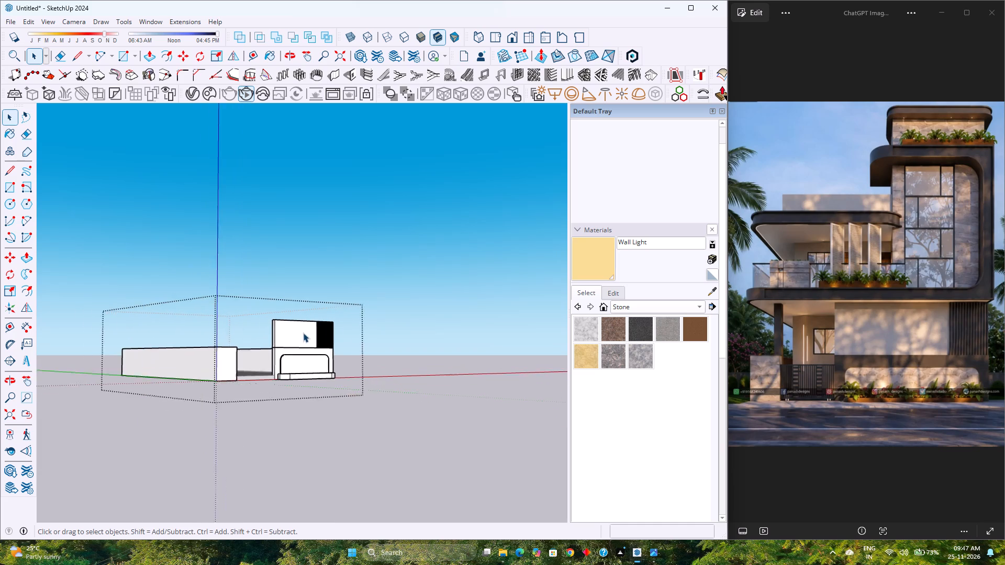
pyautogui.scroll(2, 303, 333)
pyautogui.scroll(-3, 303, 333)
pyautogui.scroll(3, 306, 321)
pyautogui.moveTo(303, 324); pyautogui.dragTo(195, 468, button='middle')
pyautogui.scroll(-2, 296, 319)
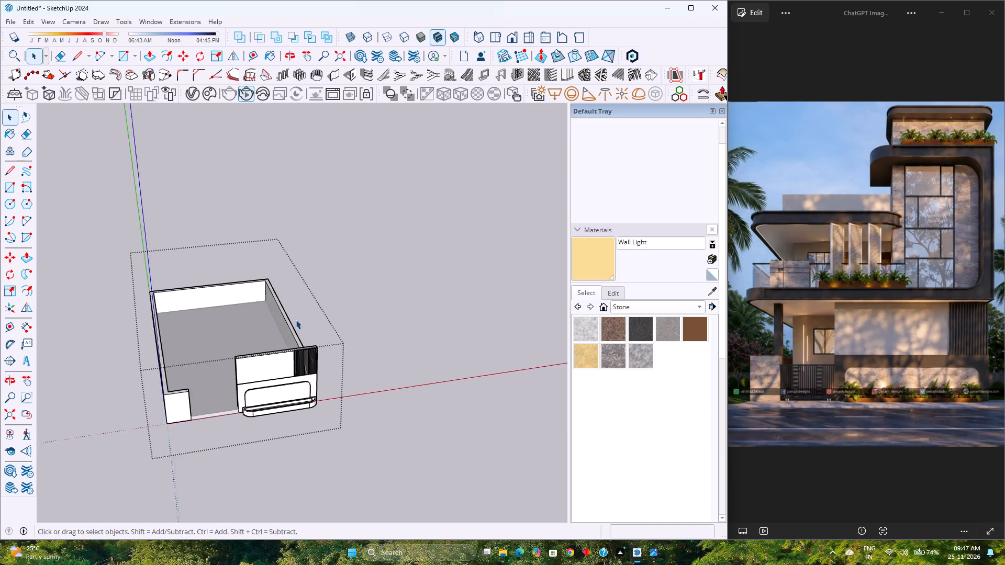
pyautogui.scroll(-1, 296, 320)
pyautogui.moveTo(292, 326); pyautogui.dragTo(333, 439, button='middle')
pyautogui.middleClick(333, 438)
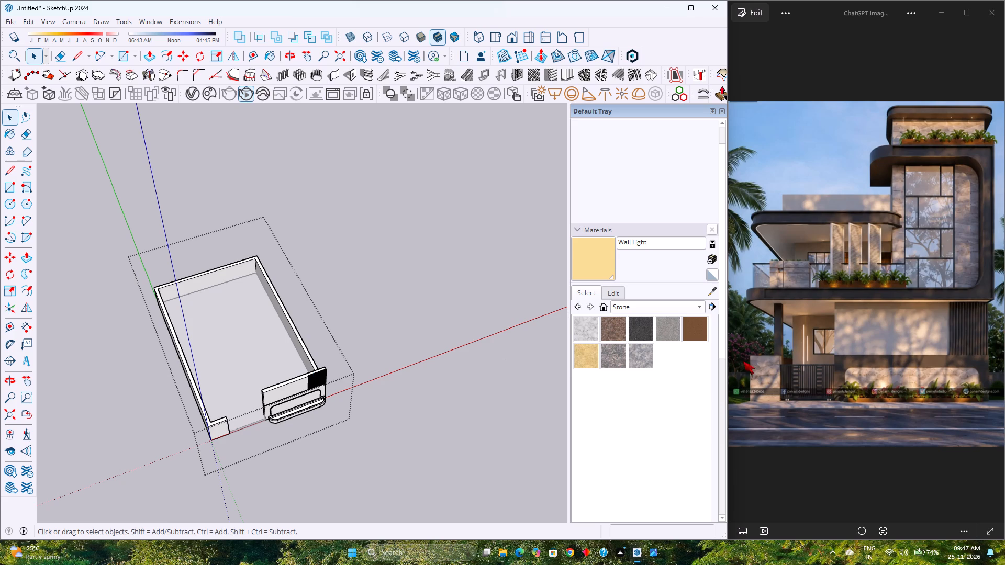
# Study the reference image's dark louvred end section, the plain wall beside it and the band below them.
pyautogui.scroll(9, 869, 367)
pyautogui.scroll(8, 852, 420)
pyautogui.scroll(-2, 809, 429)
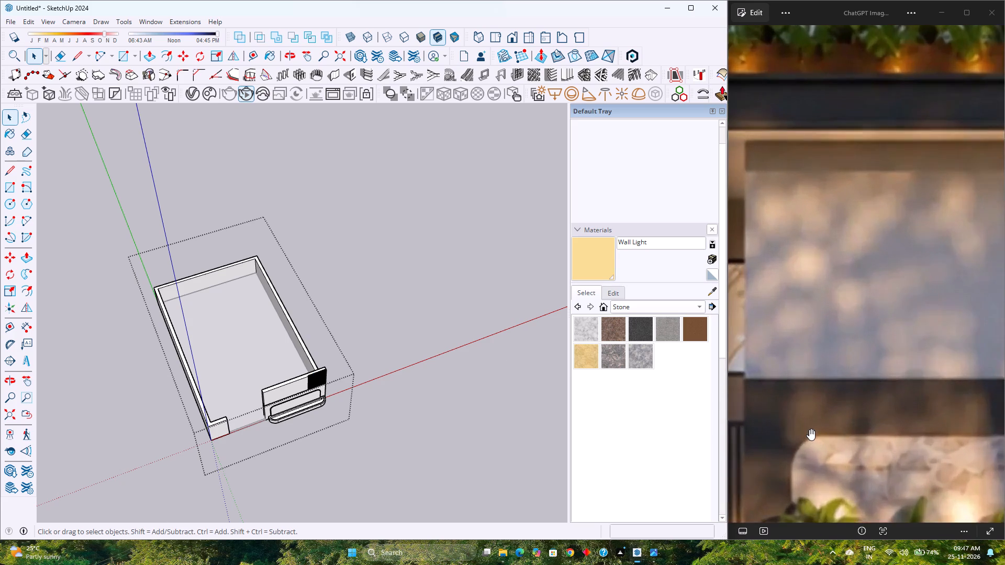
pyautogui.scroll(-14, 809, 429)
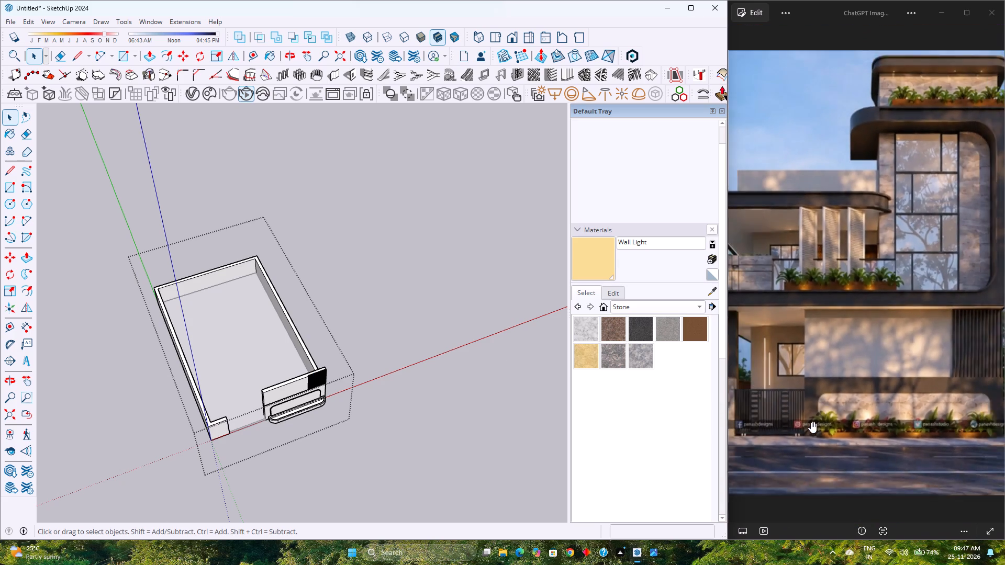
pyautogui.scroll(14, 951, 350)
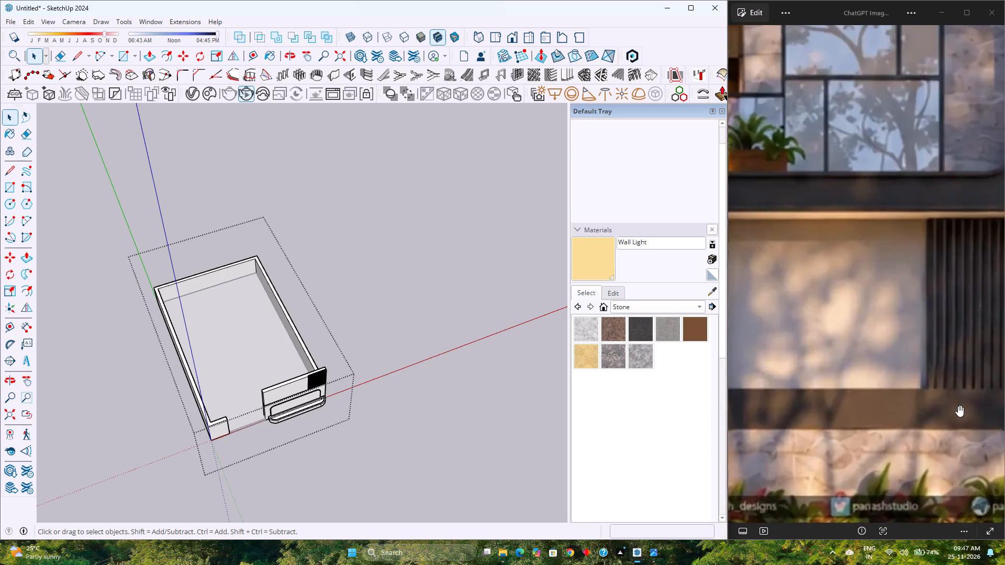
pyautogui.middleClick(958, 405)
pyautogui.moveTo(956, 406); pyautogui.dragTo(862, 414, button='middle')
pyautogui.scroll(3, 887, 411)
pyautogui.moveTo(887, 411); pyautogui.dragTo(827, 415, button='middle')
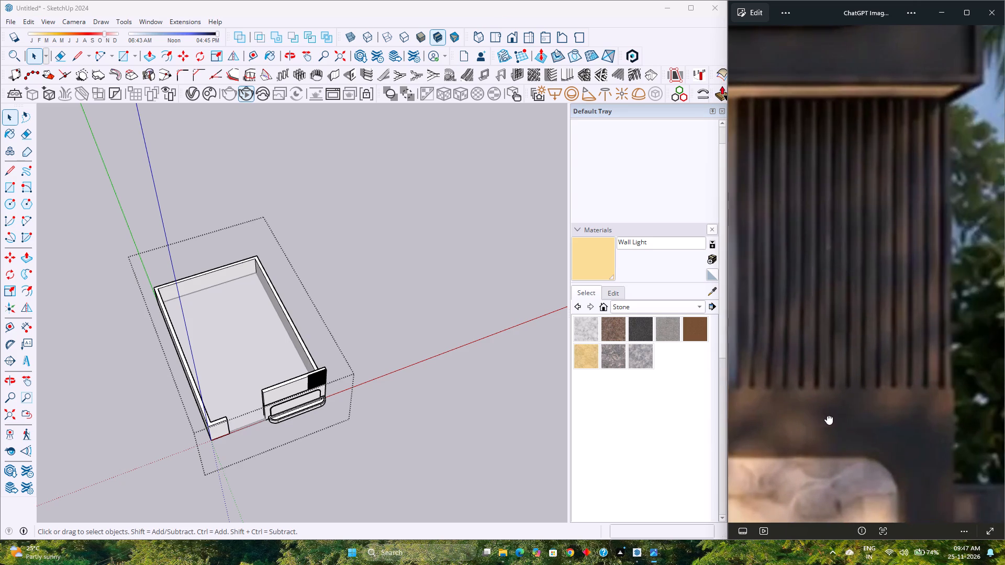
pyautogui.moveTo(827, 415); pyautogui.dragTo(828, 415, button='middle')
pyautogui.scroll(-5, 832, 411)
pyautogui.scroll(5, 838, 408)
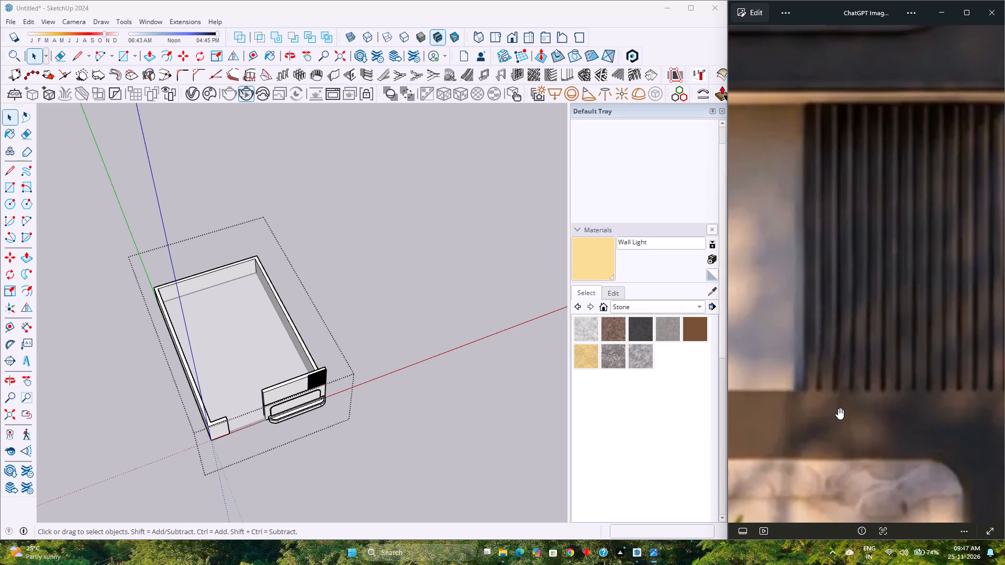
pyautogui.scroll(-13, 838, 408)
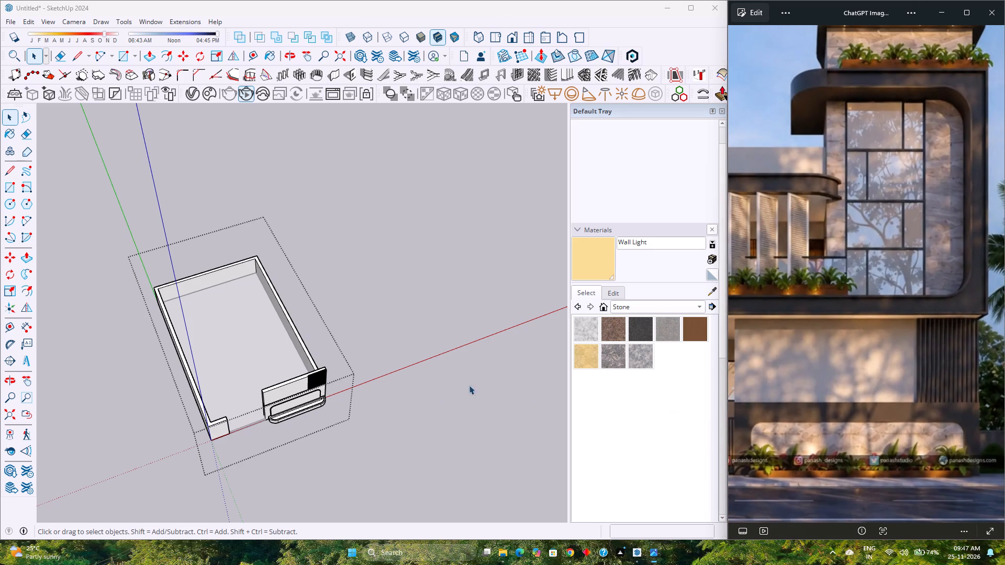
# Open the front wall's group and delete the combined louvre and backing panel from its end section.
pyautogui.moveTo(245, 372); pyautogui.dragTo(231, 302, button='middle')
pyautogui.scroll(6, 395, 348)
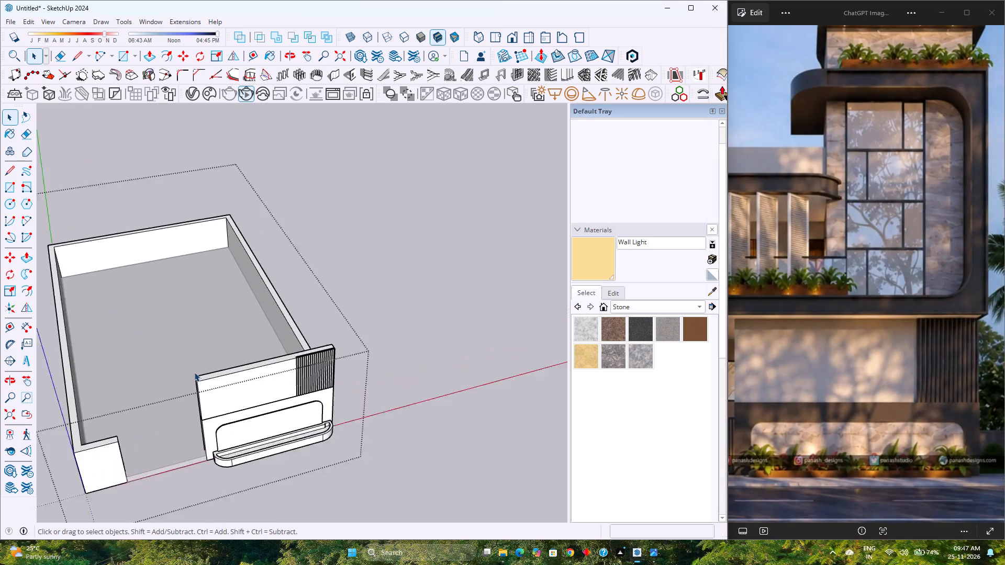
pyautogui.scroll(20, 194, 372)
pyautogui.scroll(1, 320, 361)
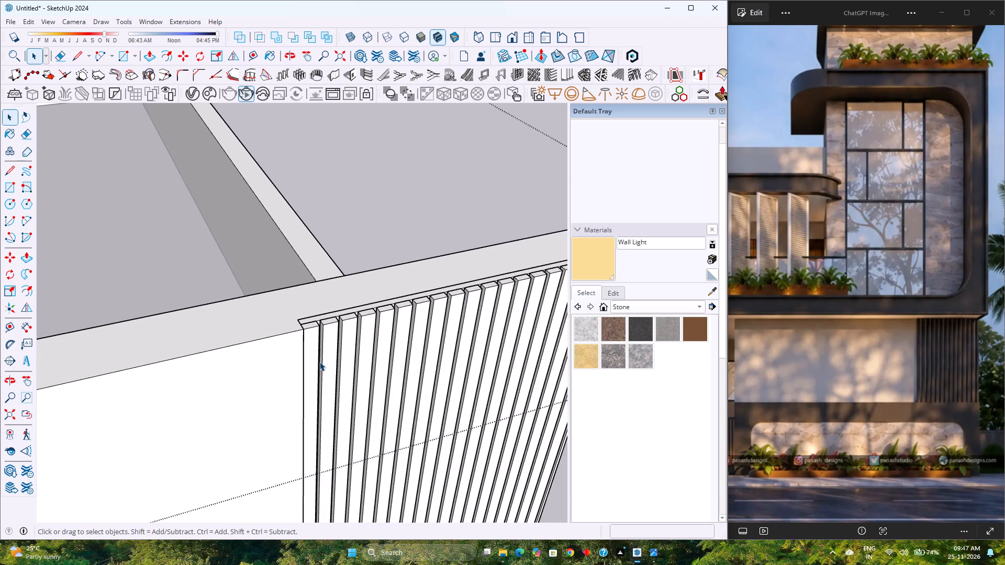
pyautogui.moveTo(319, 361); pyautogui.dragTo(255, 442, button='middle')
pyautogui.click(326, 348)
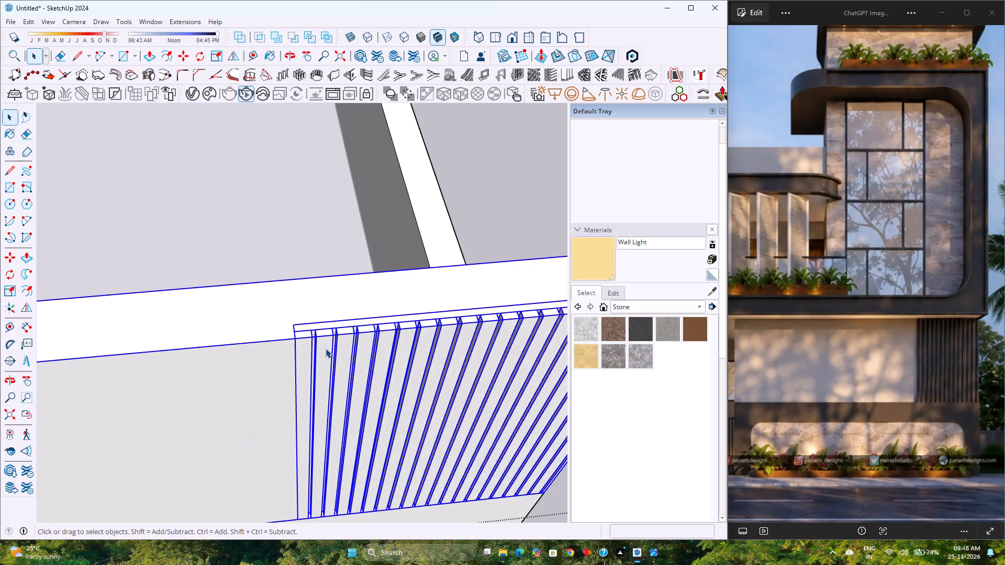
pyautogui.click(326, 348)
pyautogui.click(326, 348)
pyautogui.click(326, 348)
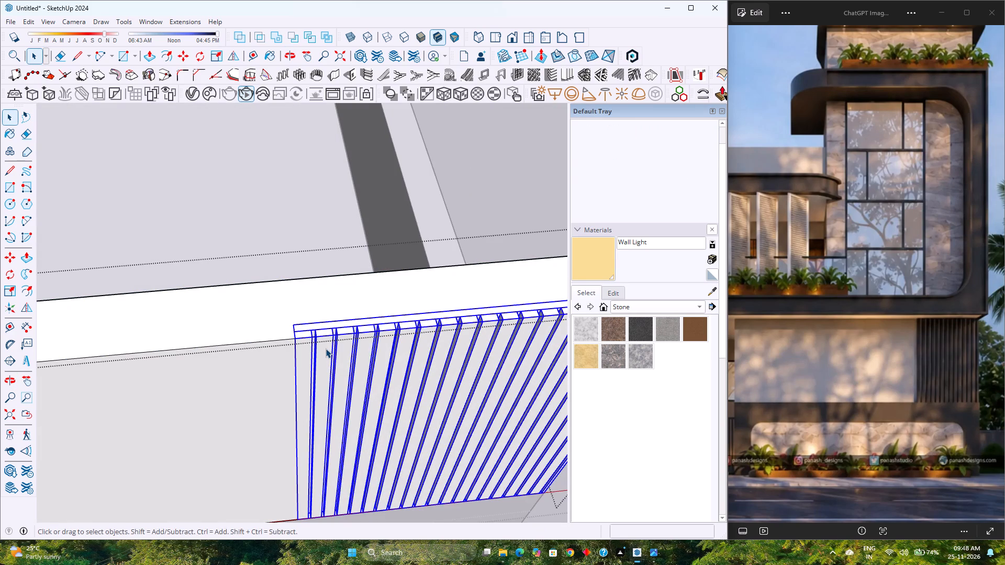
pyautogui.click(326, 348)
pyautogui.click(326, 348)
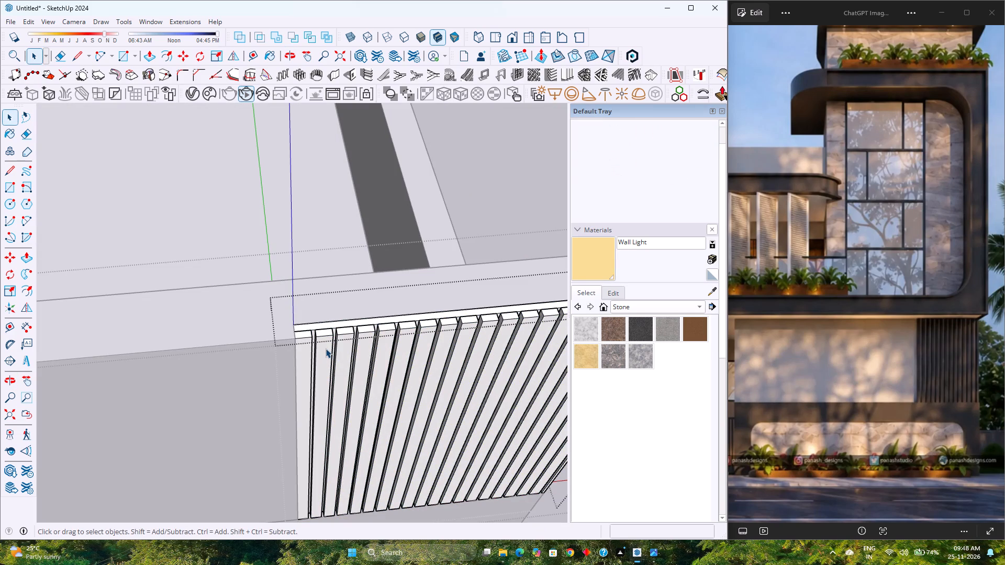
pyautogui.press('Escape')
pyautogui.click(325, 348)
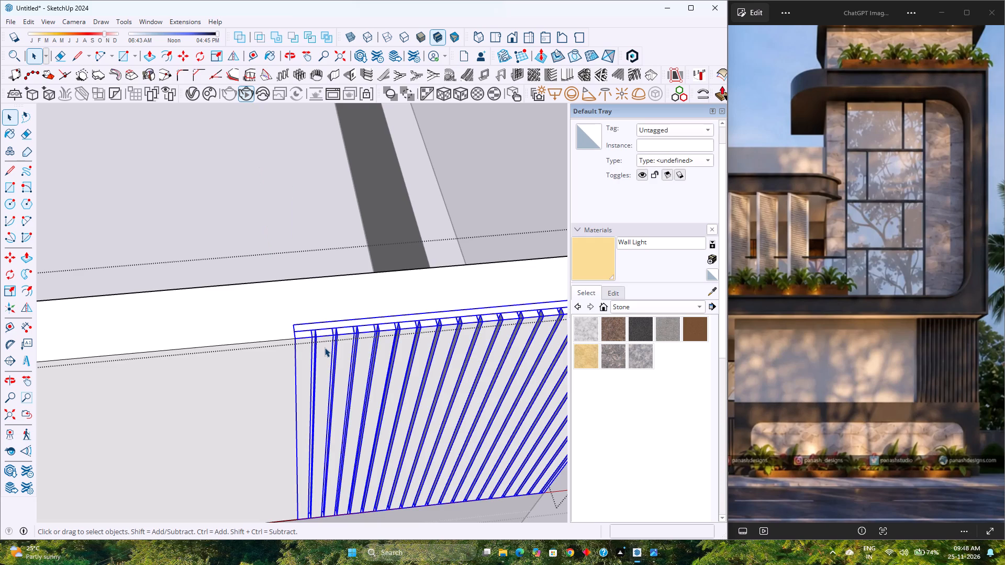
pyautogui.press('Delete')
# Push/Pull the recessed end-section face of the front wall outward by 1".
pyautogui.moveTo(321, 352); pyautogui.dragTo(201, 326, button='middle')
pyautogui.middleClick(201, 326)
pyautogui.press('p')
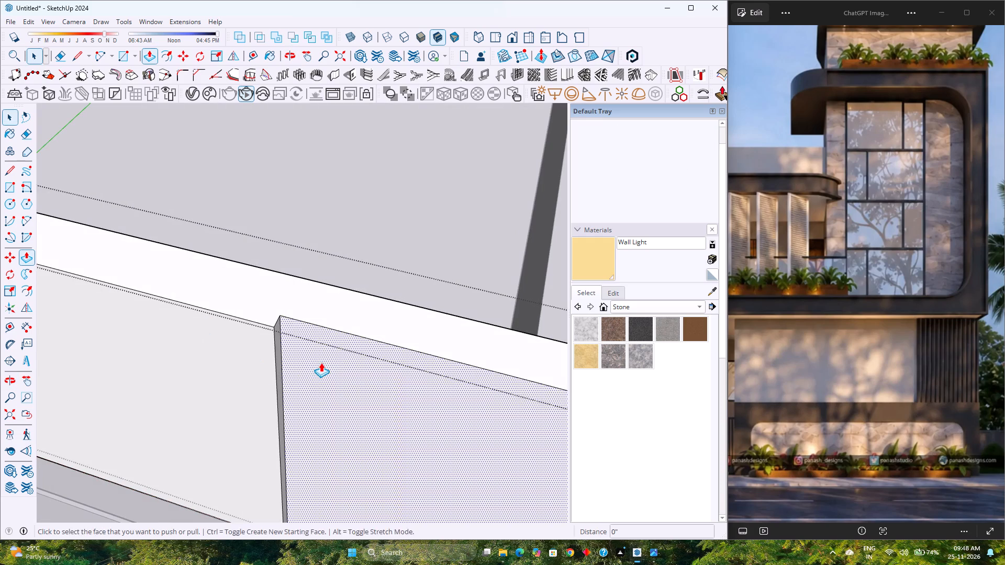
pyautogui.click(321, 363)
pyautogui.press('1')
pyautogui.press('Return')
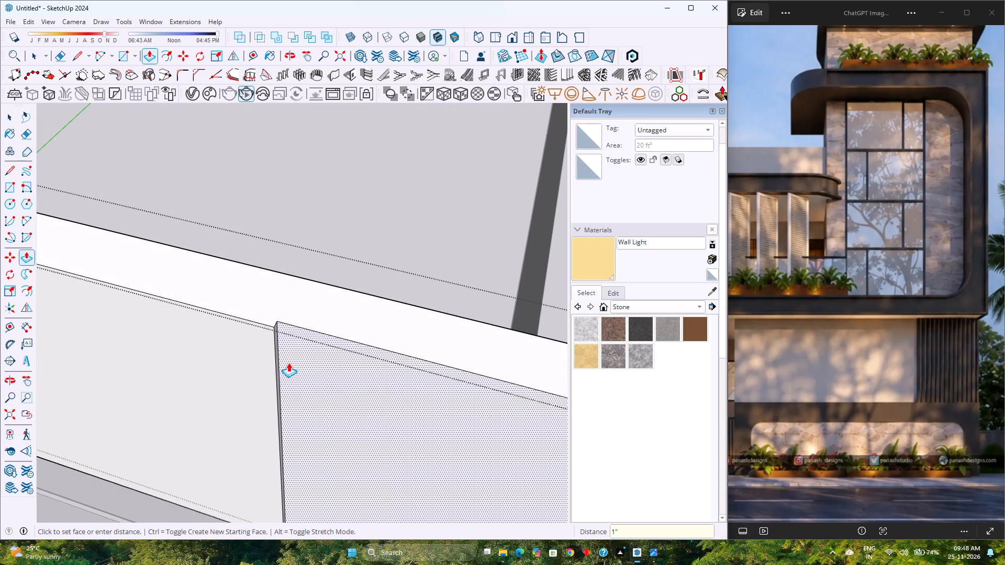
pyautogui.scroll(-4, 288, 363)
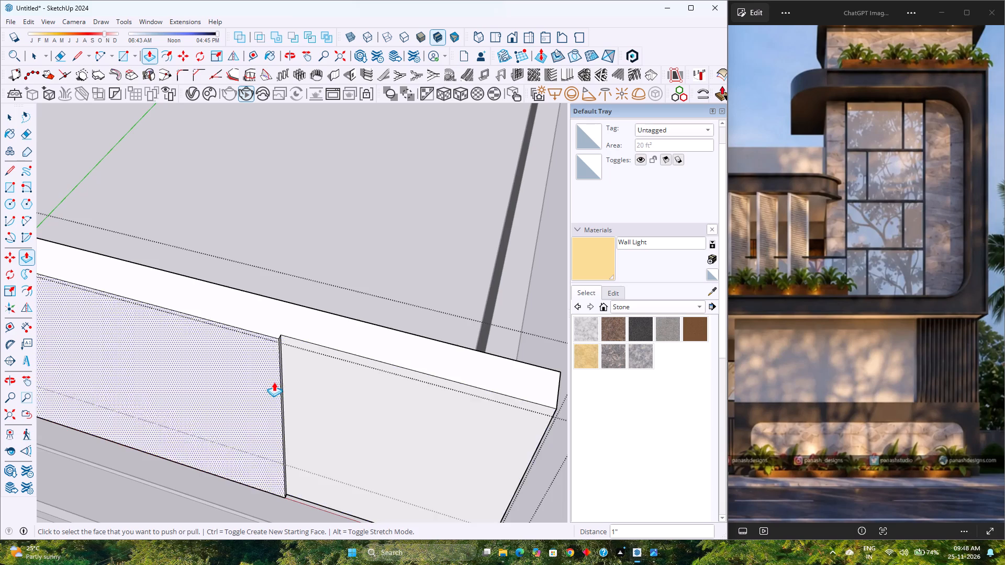
pyautogui.scroll(-3, 274, 382)
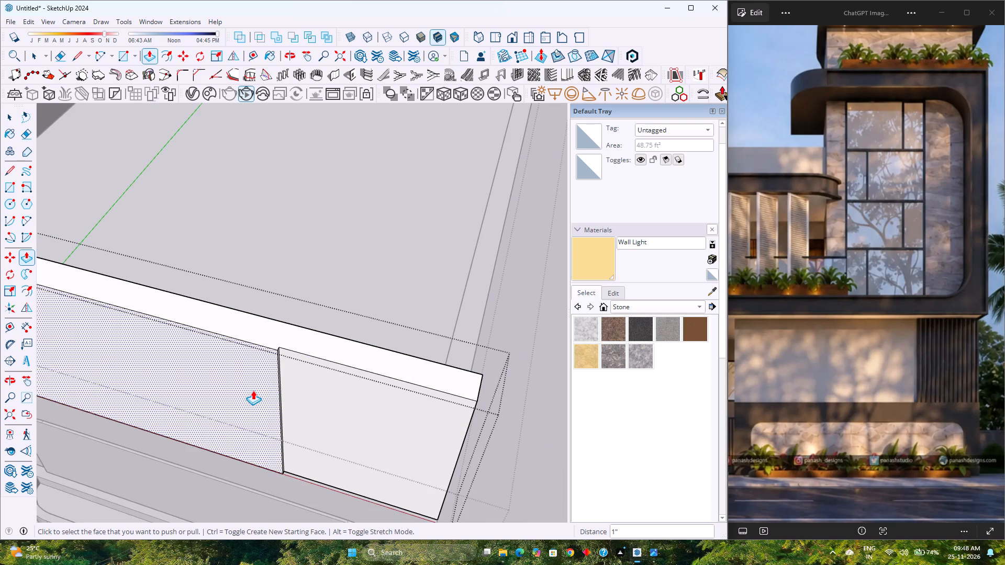
pyautogui.scroll(-4, 253, 390)
pyautogui.press('space')
# Examine the front wall's two sections from several angles and compare them with the plain wall in the reference image.
pyautogui.scroll(-4, 280, 395)
pyautogui.keyDown('ctrl'); pyautogui.moveTo(281, 399); pyautogui.dragTo(266, 382, button='middle'); pyautogui.keyUp('ctrl')
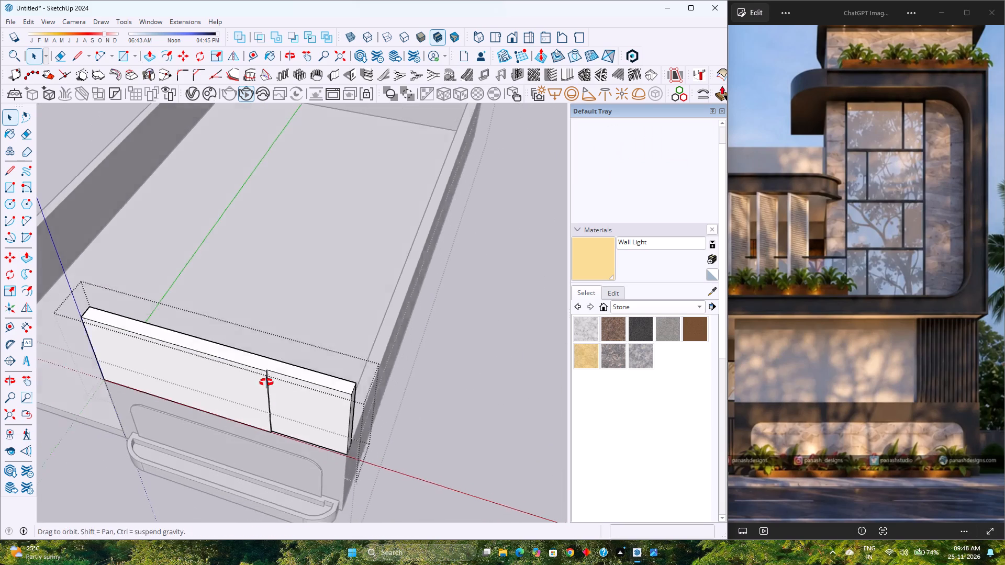
pyautogui.keyDown('ctrl'); pyautogui.moveTo(266, 382); pyautogui.dragTo(250, 360, button='middle'); pyautogui.keyUp('ctrl')
pyautogui.moveTo(255, 371); pyautogui.dragTo(386, 331, button='middle')
pyautogui.scroll(5, 367, 344)
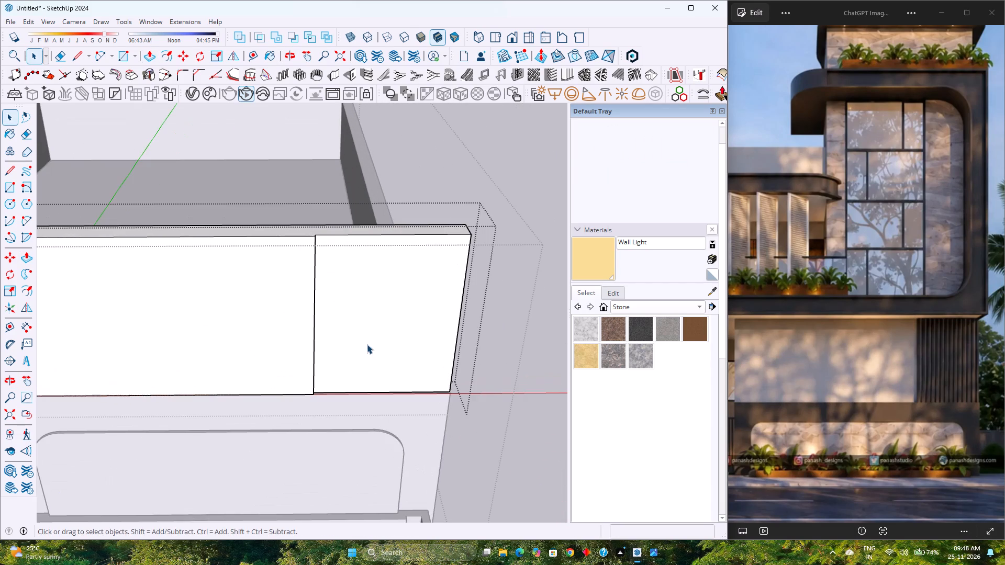
pyautogui.moveTo(366, 346); pyautogui.dragTo(231, 422, button='middle')
pyautogui.scroll(-4, 231, 419)
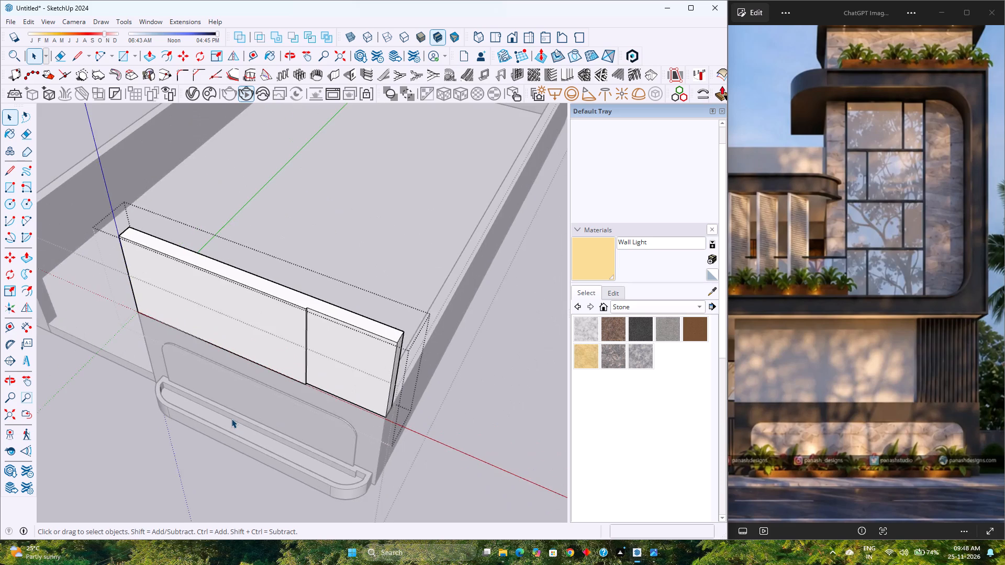
pyautogui.scroll(-3, 232, 417)
pyautogui.scroll(2, 772, 408)
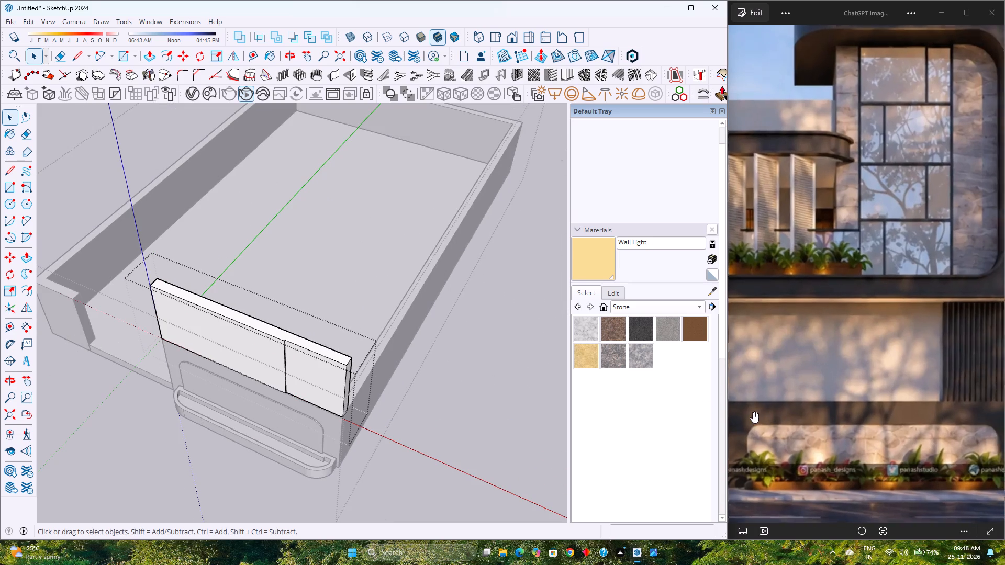
pyautogui.moveTo(752, 412); pyautogui.dragTo(789, 412, button='middle')
pyautogui.middleClick(789, 412)
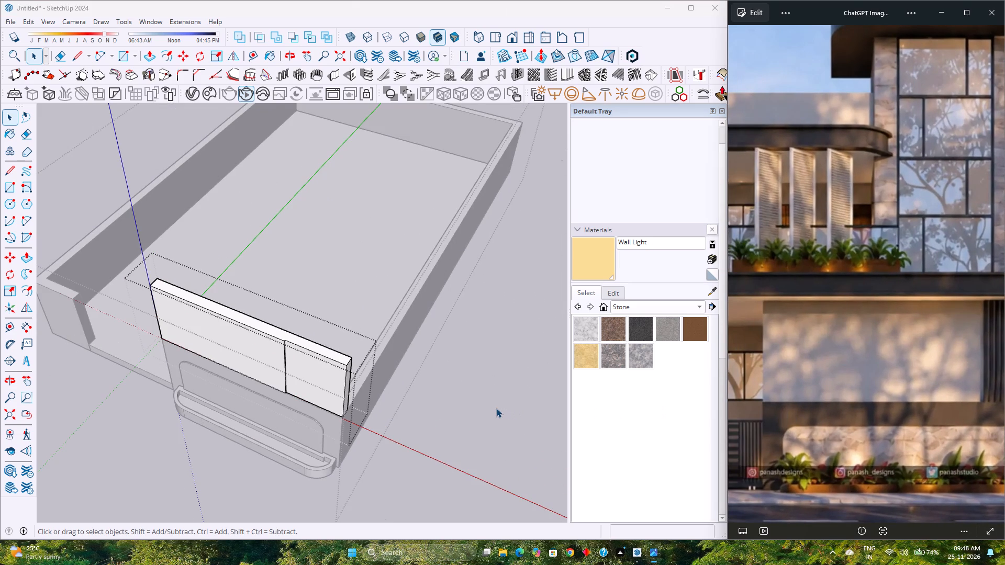
pyautogui.scroll(-3, 496, 408)
# Push/Pull the front wall's long plain face back until it is flush with the end-section face.
pyautogui.scroll(3, 495, 408)
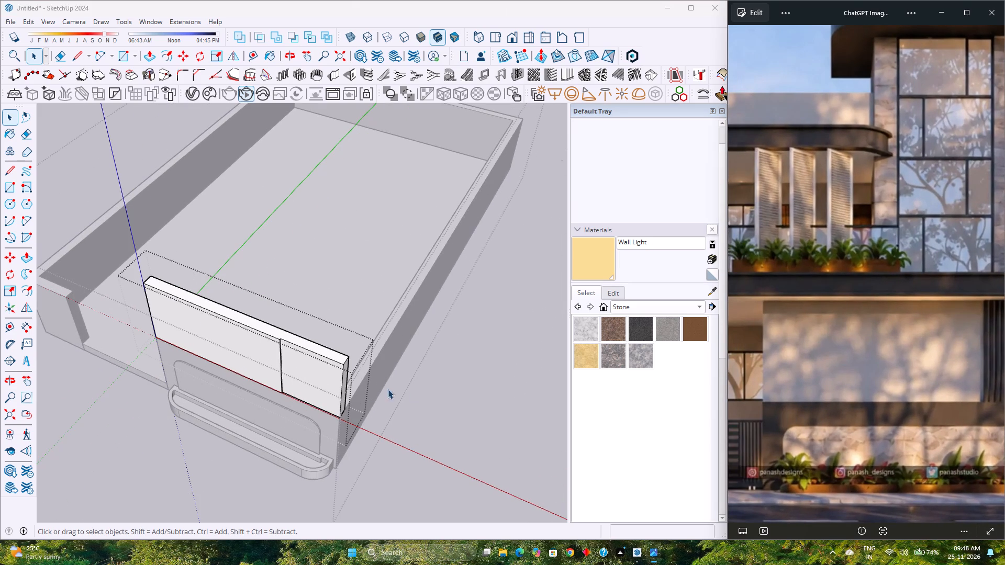
pyautogui.scroll(4, 294, 367)
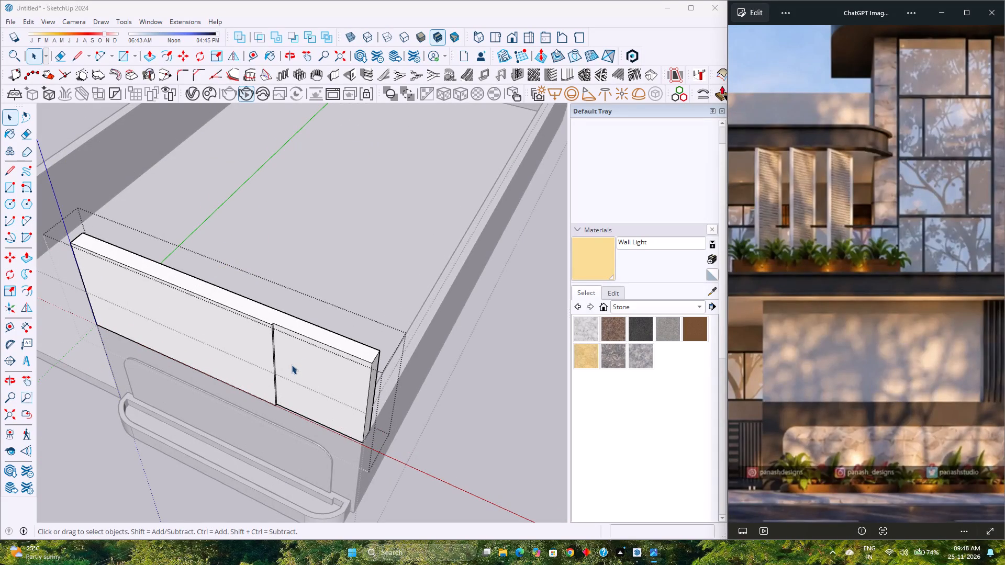
pyautogui.press('p')
pyautogui.click(238, 366)
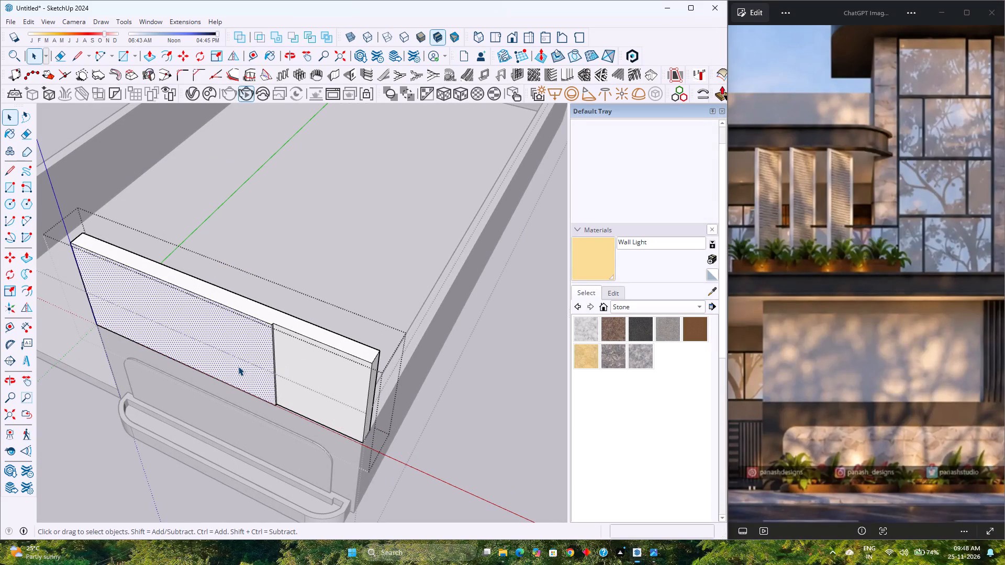
pyautogui.press('p')
pyautogui.click(238, 366)
pyautogui.click(294, 365)
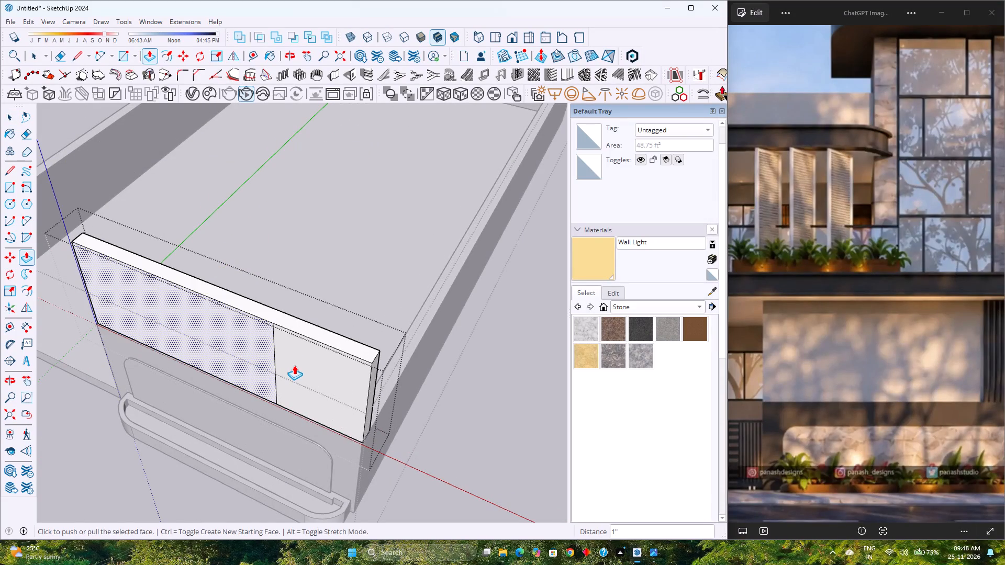
# Copy the end-section face 6' along the red axis, clear of the wall, and group the copy.
pyautogui.press('space')
pyautogui.click(293, 366)
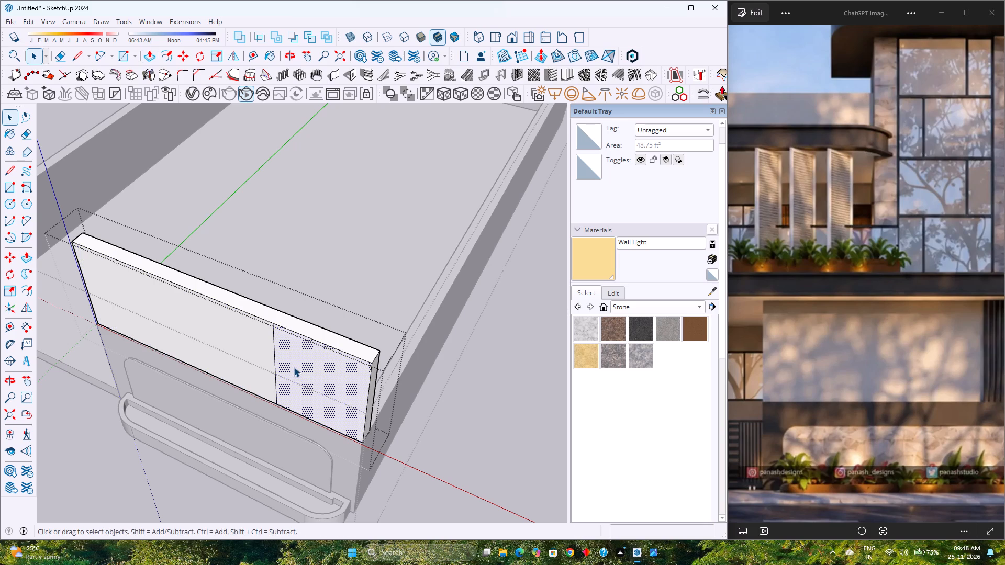
pyautogui.press('m')
pyautogui.click(278, 403)
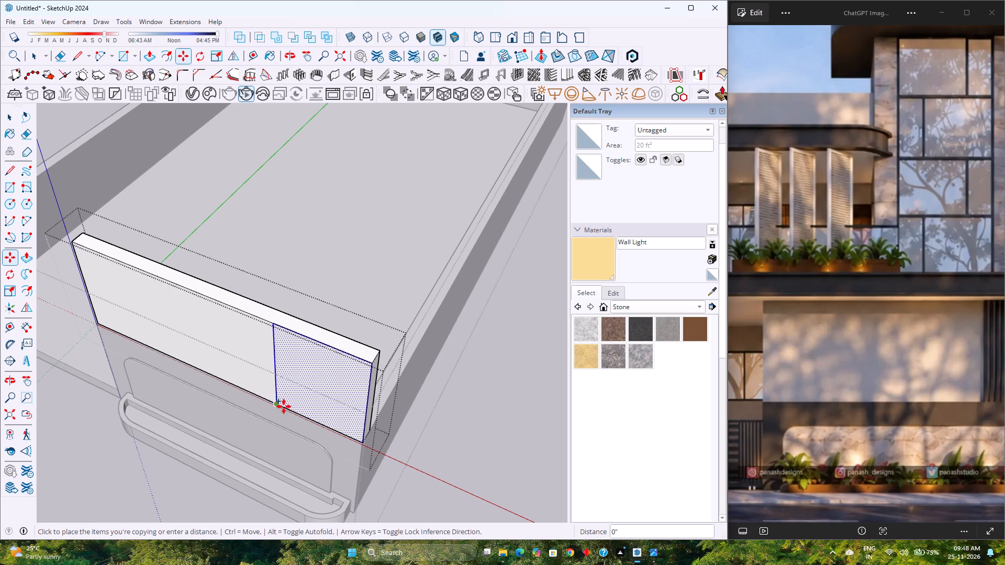
pyautogui.press('Right')
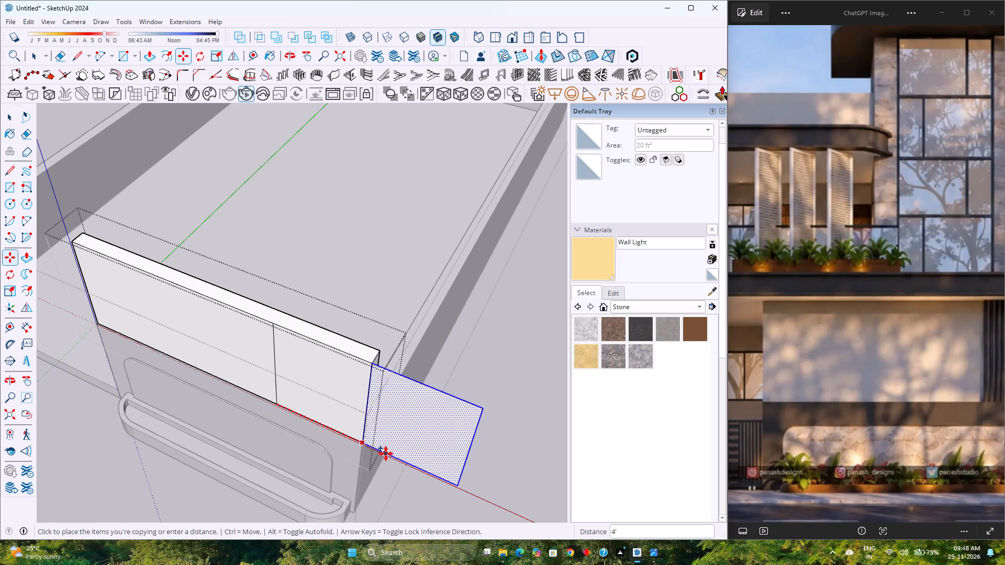
pyautogui.press('6')
pyautogui.press("'")
pyautogui.press('Return')
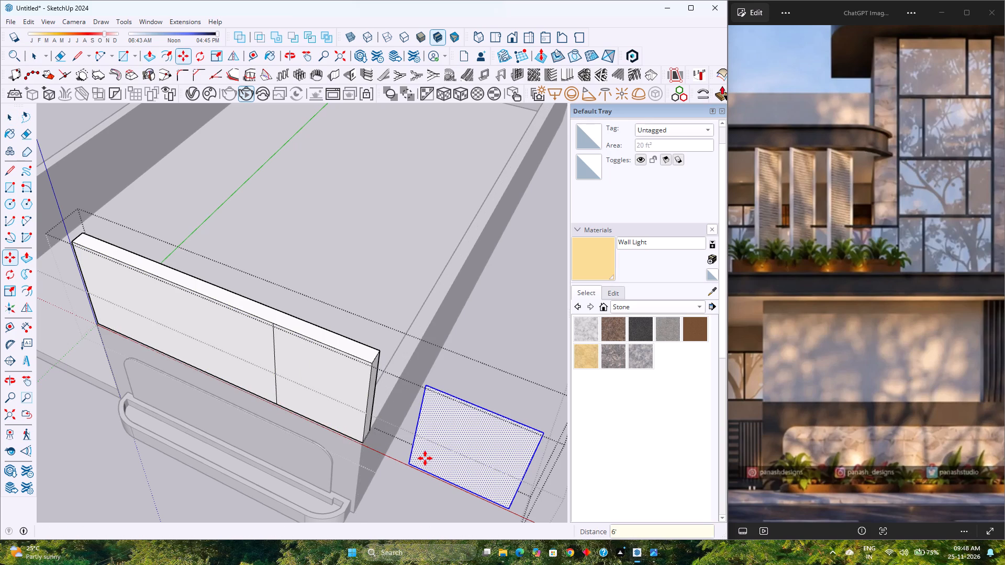
pyautogui.rightClick(450, 445)
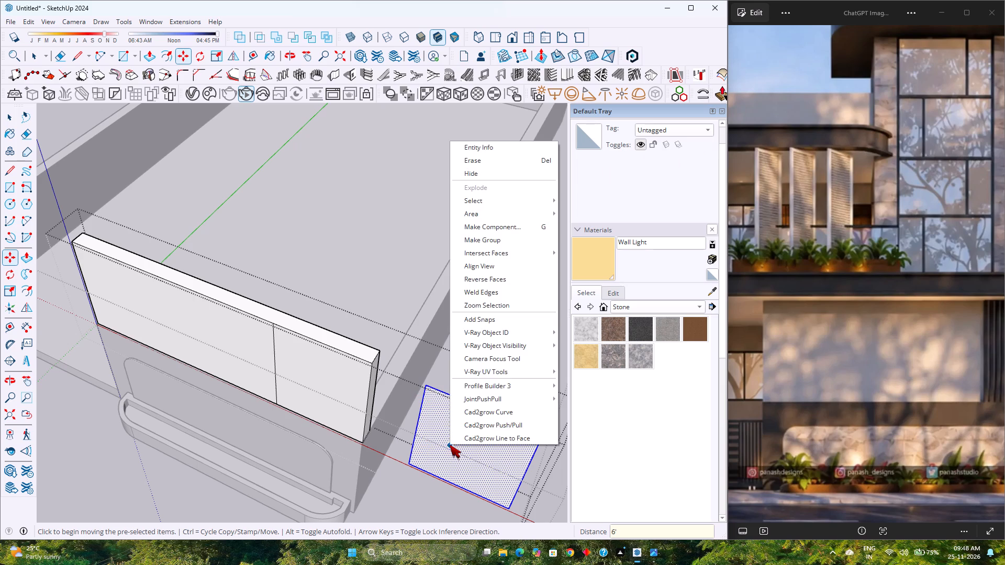
pyautogui.click(525, 240)
pyautogui.press('space')
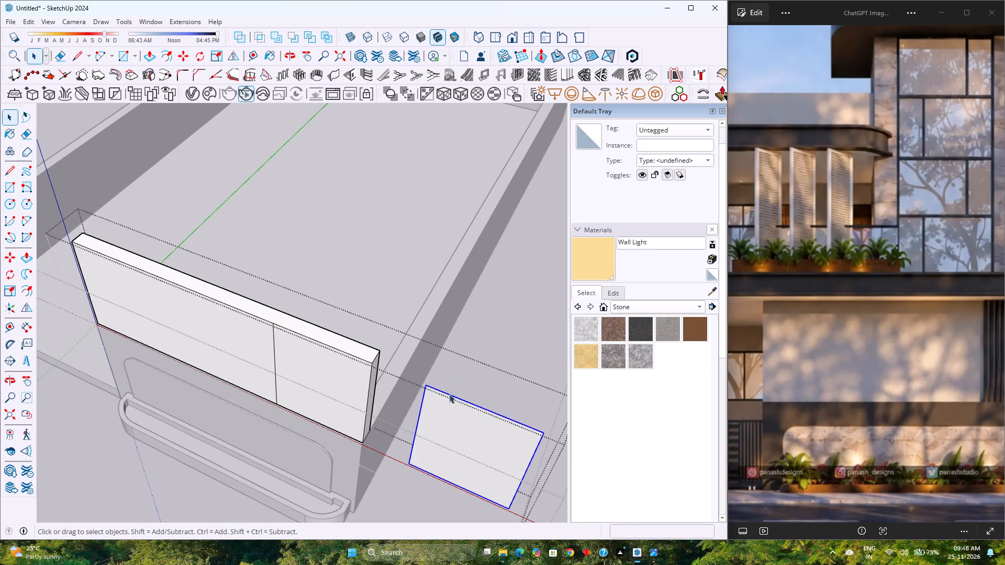
# Create vertical louvres on the copied face with 1" depth, 2" thickness, 2 1/2" spacing, angle 0.0 and front location.
pyautogui.doubleClick(457, 456)
pyautogui.scroll(3, 459, 453)
pyautogui.click(459, 453)
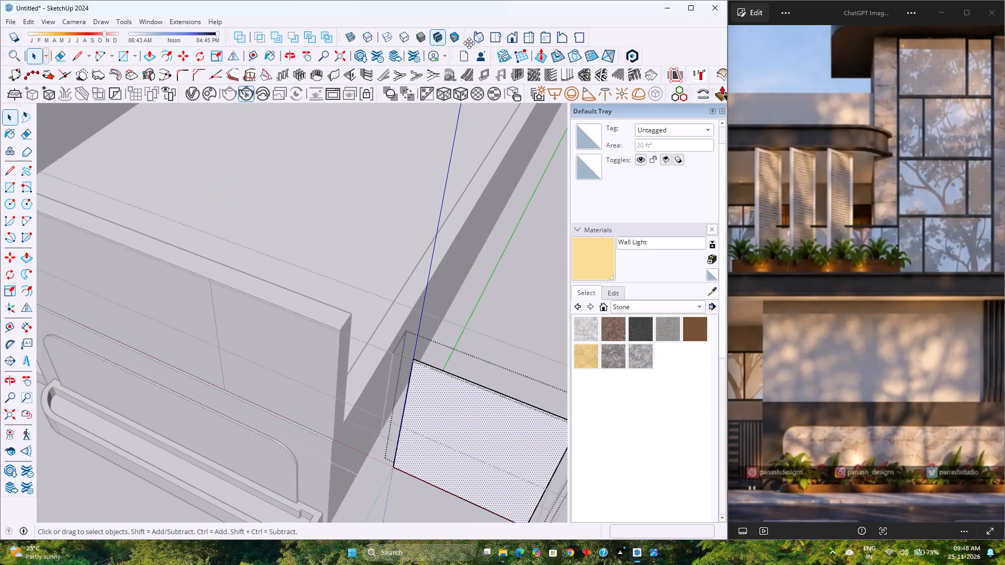
pyautogui.click(562, 77)
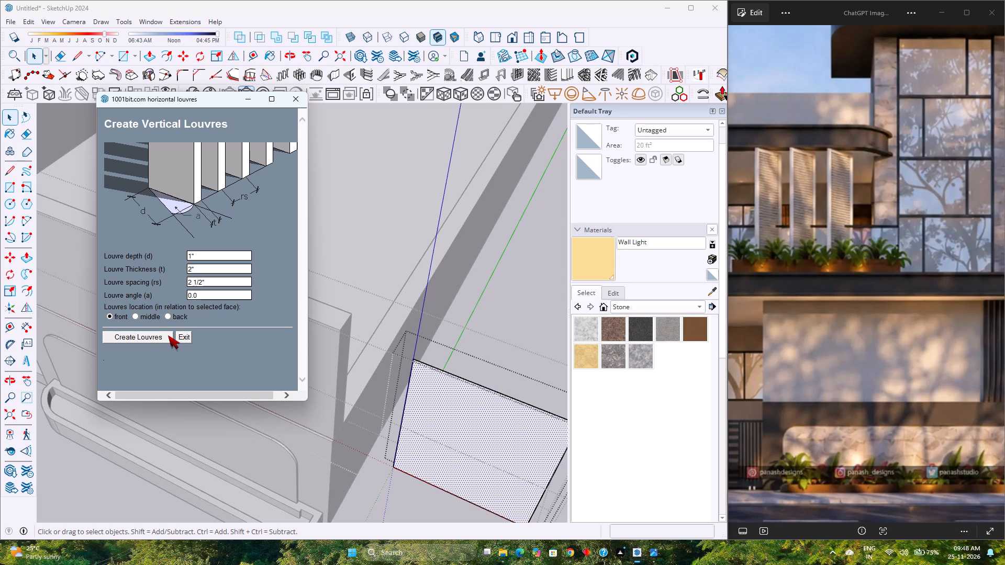
pyautogui.click(154, 337)
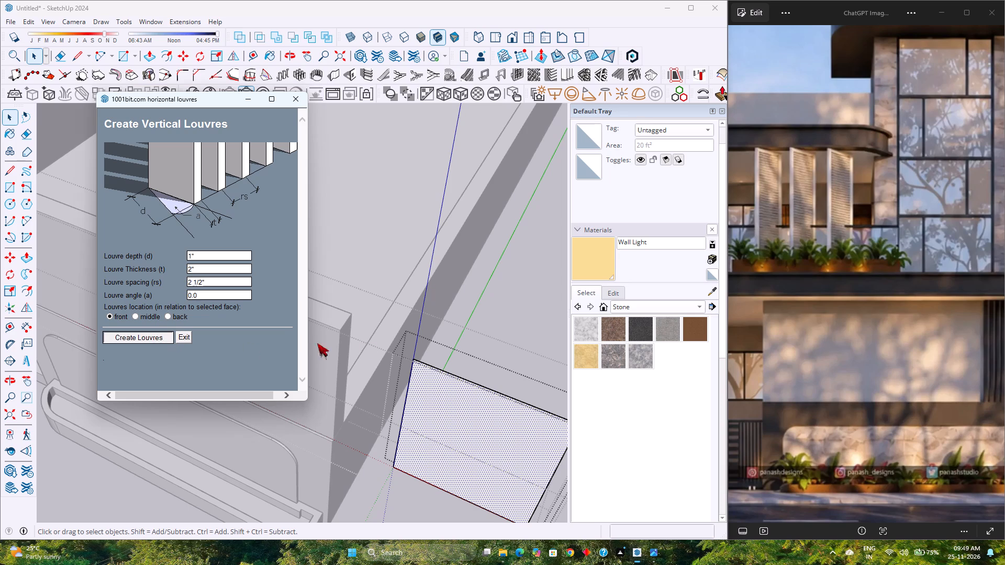
# Delete the top edge of the base face behind the new vertical louvres.
pyautogui.scroll(-4, 319, 301)
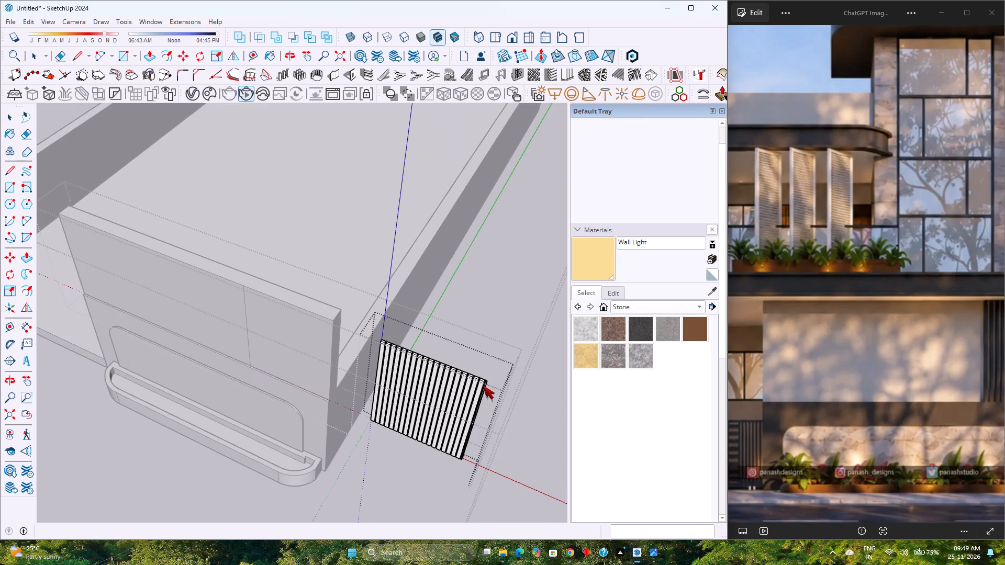
pyautogui.scroll(16, 483, 386)
pyautogui.click(477, 367)
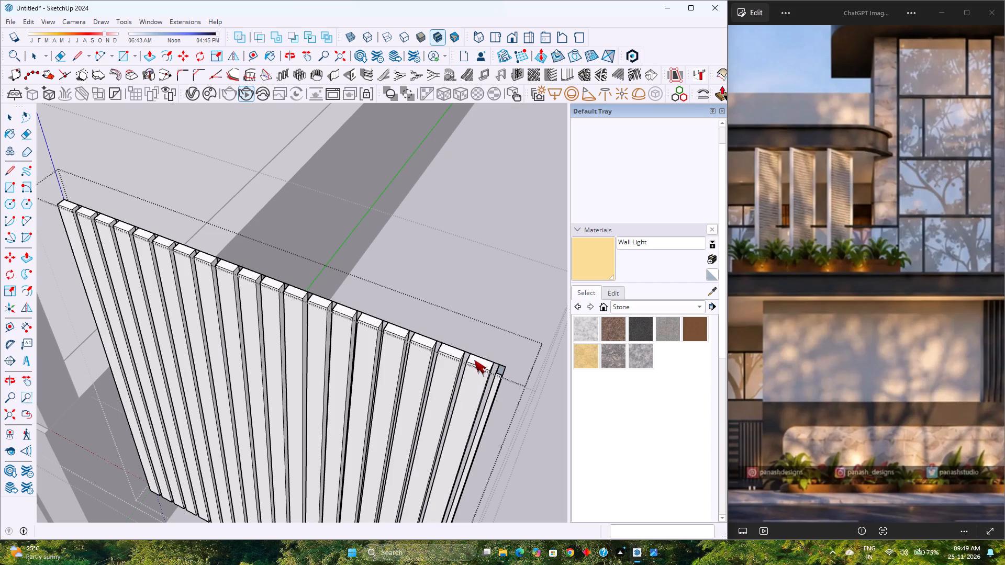
pyautogui.click(471, 354)
pyautogui.press('Escape')
pyautogui.doubleClick(470, 354)
pyautogui.tripleClick(470, 354)
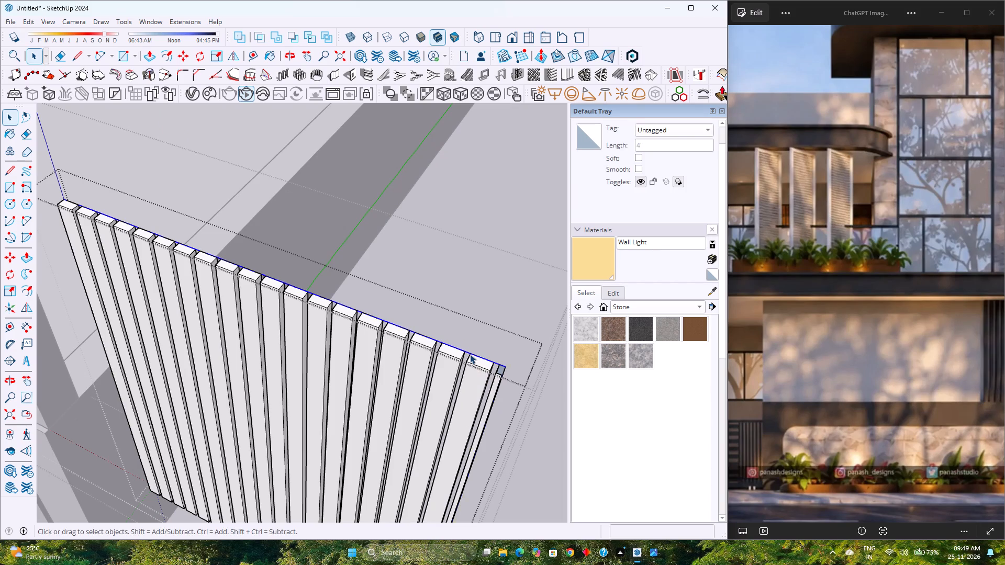
pyautogui.click(470, 354)
pyautogui.press('Delete')
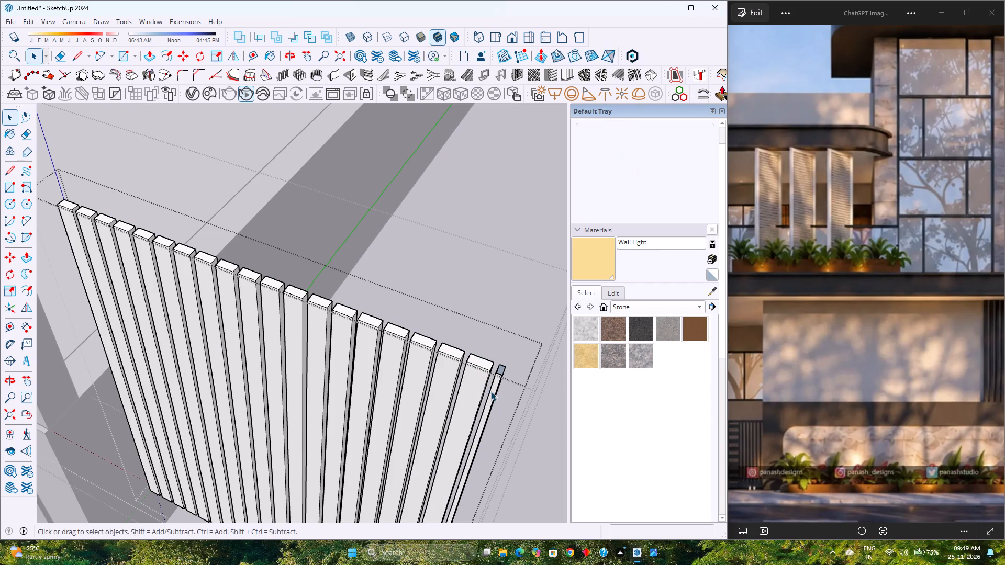
# Open the narrow last louvre and draw a 1" line across its open top to close the top face.
pyautogui.tripleClick(497, 389)
pyautogui.doubleClick(497, 389)
pyautogui.scroll(3, 497, 389)
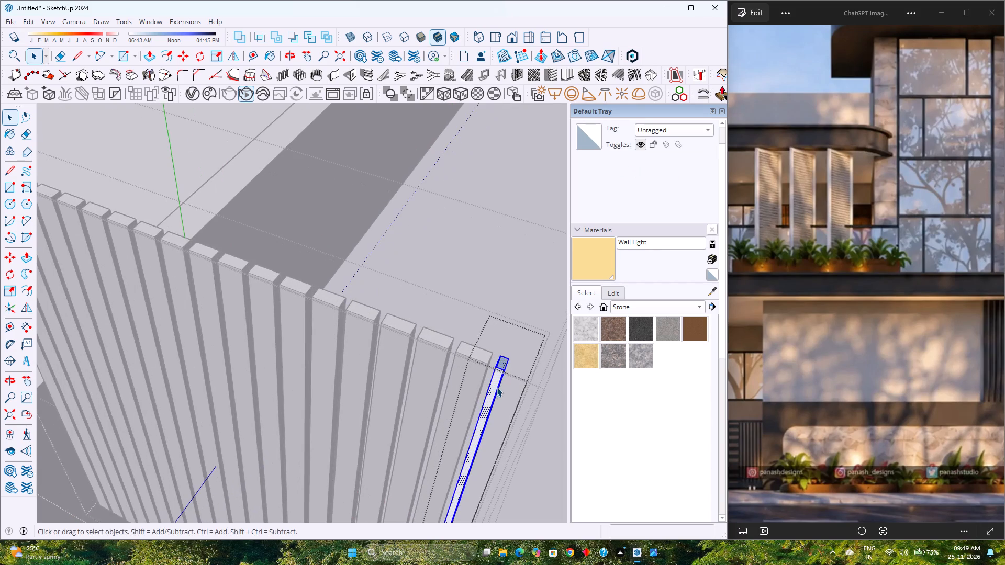
pyautogui.click(497, 387)
pyautogui.scroll(3, 494, 385)
pyautogui.moveTo(494, 385); pyautogui.dragTo(399, 415, button='middle')
pyautogui.press('l')
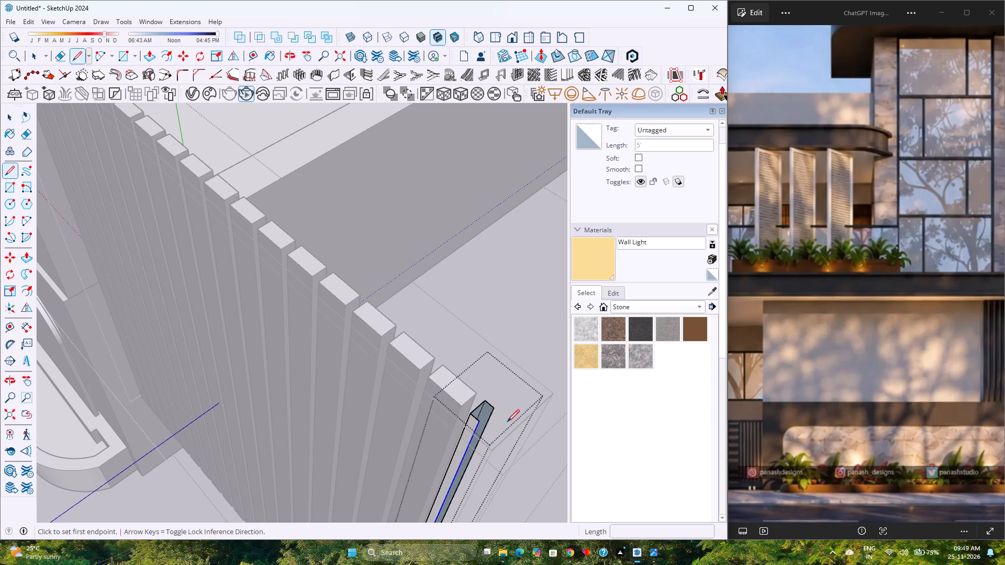
pyautogui.click(482, 423)
pyautogui.click(495, 410)
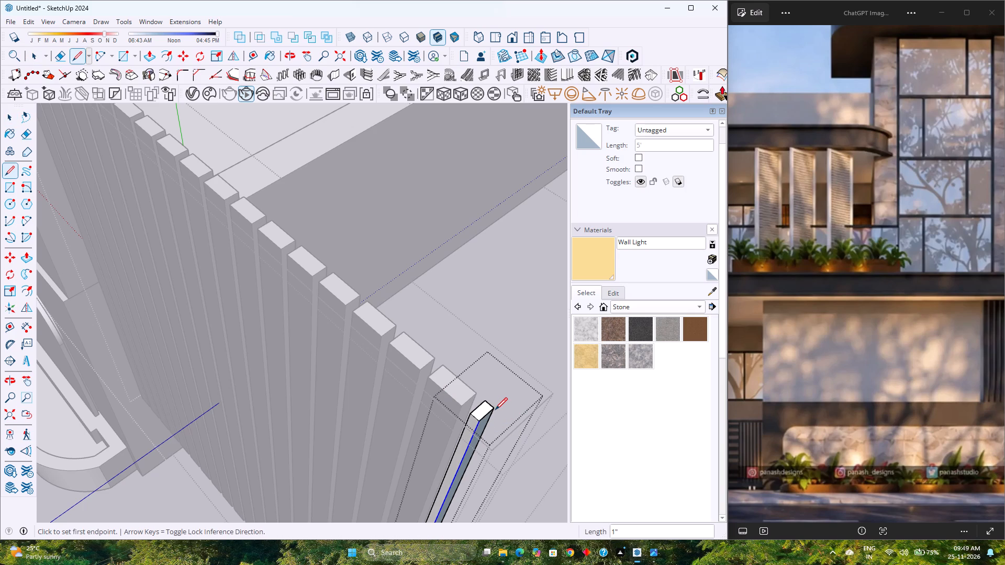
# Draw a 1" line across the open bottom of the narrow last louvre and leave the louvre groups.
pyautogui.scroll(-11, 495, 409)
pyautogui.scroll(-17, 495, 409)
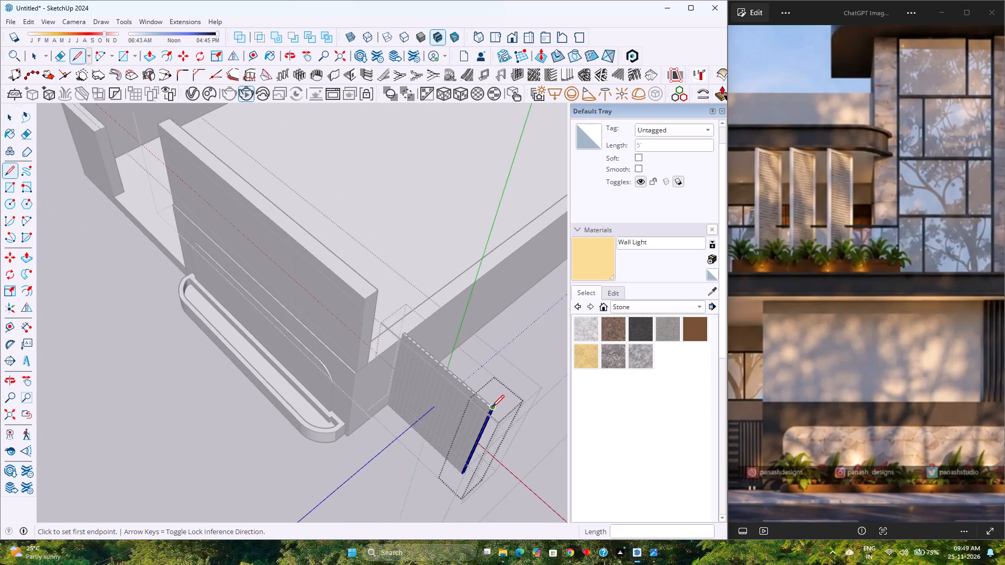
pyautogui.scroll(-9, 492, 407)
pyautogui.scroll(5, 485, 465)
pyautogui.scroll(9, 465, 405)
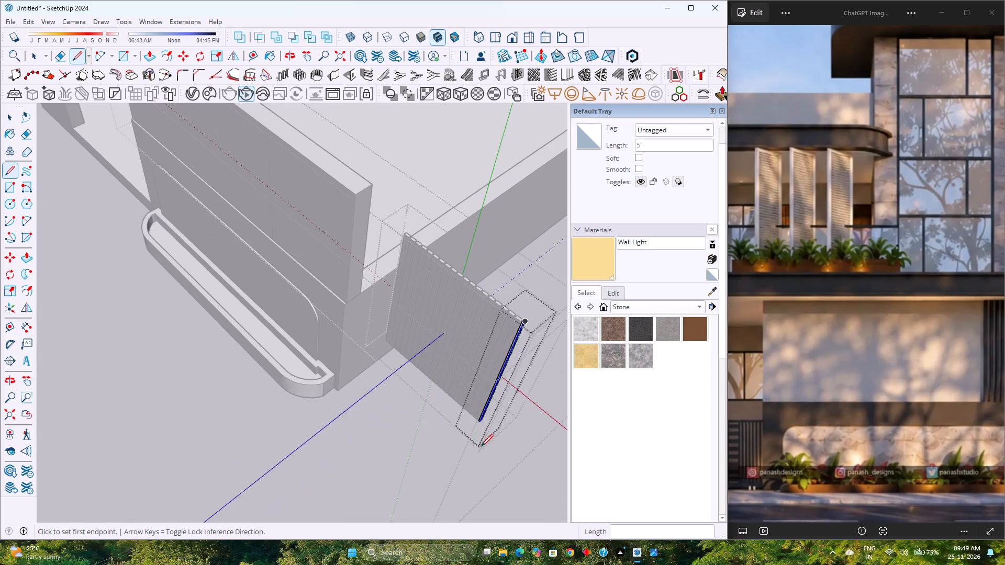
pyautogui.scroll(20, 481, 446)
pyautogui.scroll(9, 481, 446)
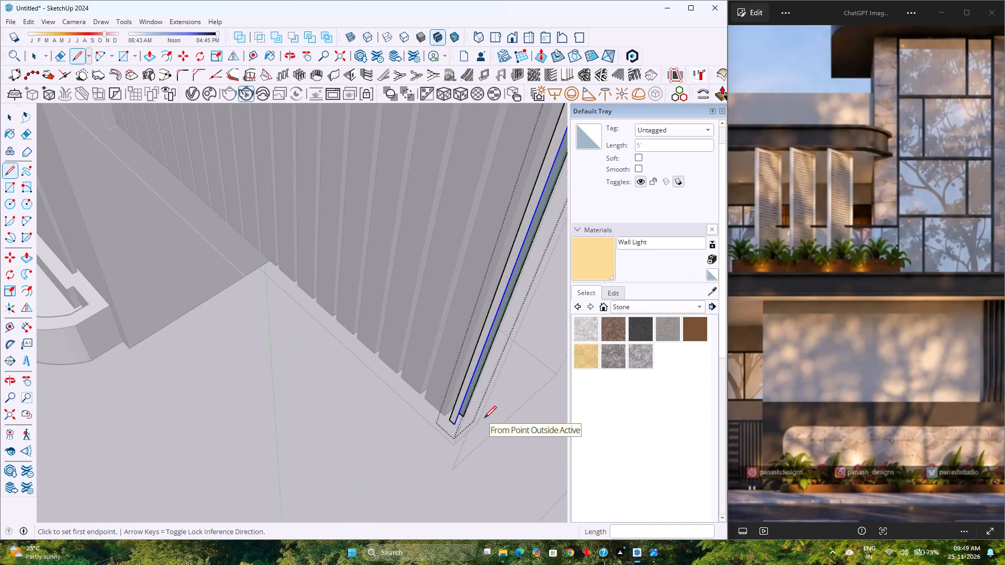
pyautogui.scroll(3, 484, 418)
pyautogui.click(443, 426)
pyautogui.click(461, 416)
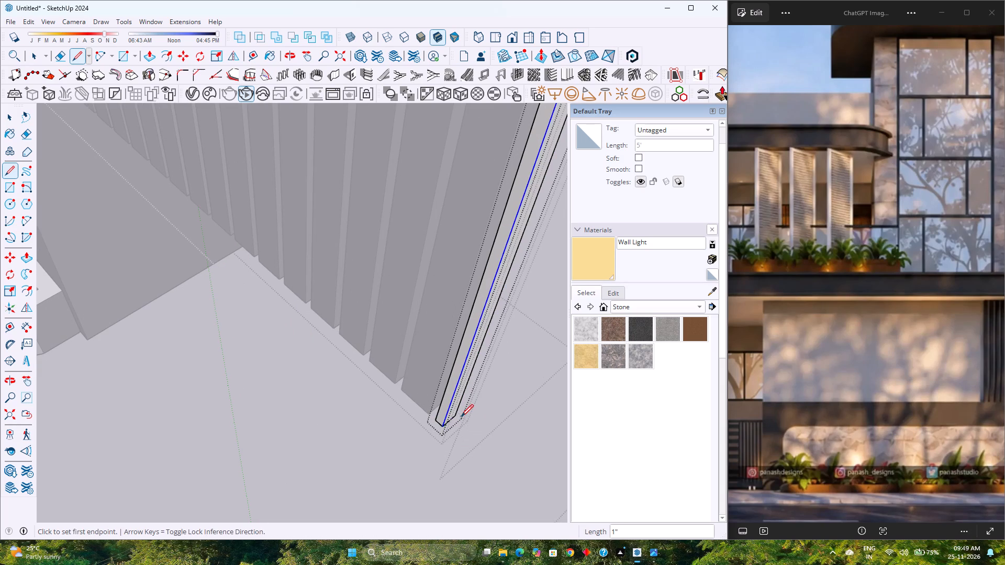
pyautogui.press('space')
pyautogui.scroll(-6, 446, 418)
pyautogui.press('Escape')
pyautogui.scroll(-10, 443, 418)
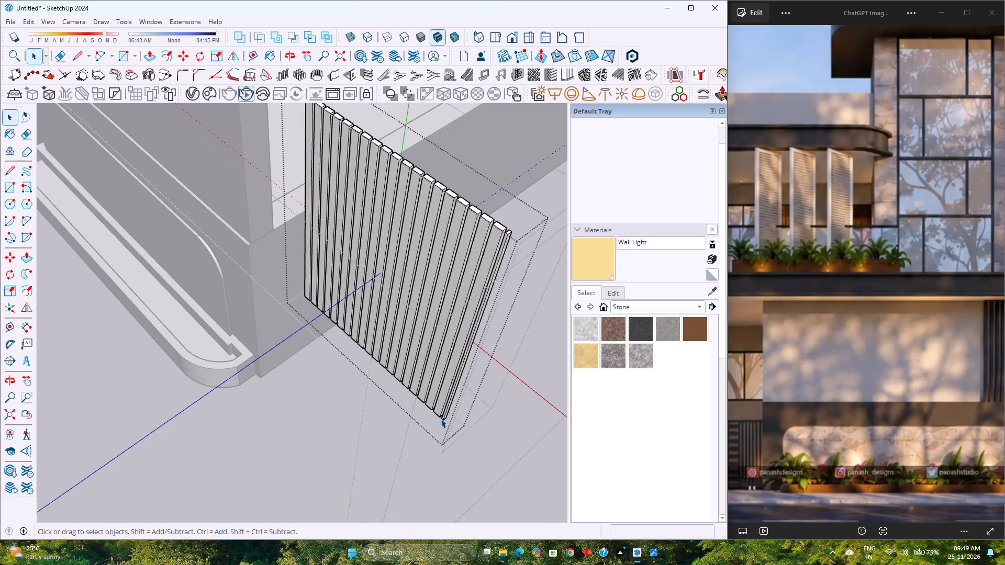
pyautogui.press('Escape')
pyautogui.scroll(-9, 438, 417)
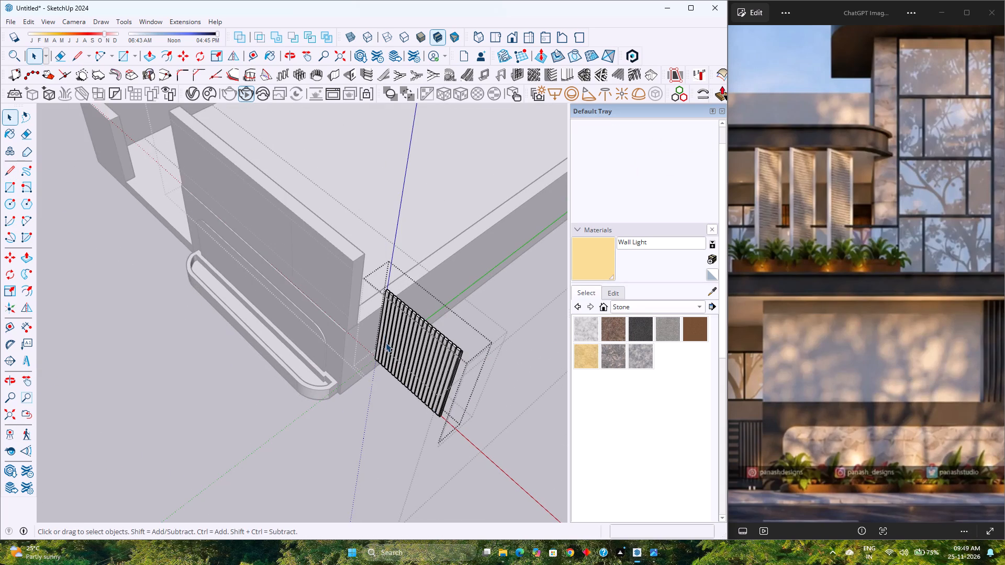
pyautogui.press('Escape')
# Delete the vertical dividing edge on the front wall's upper face.
pyautogui.click(293, 233)
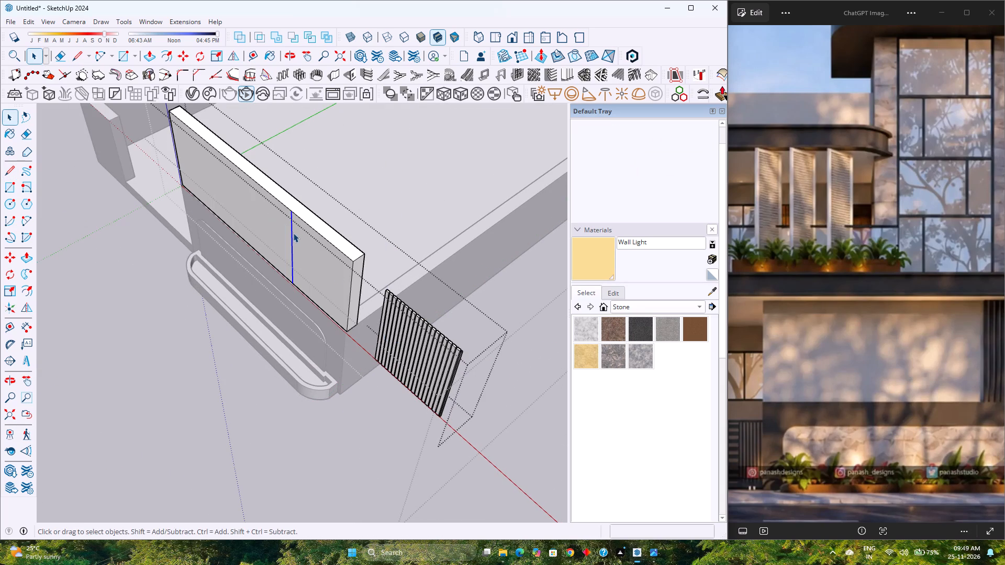
pyautogui.press('Delete')
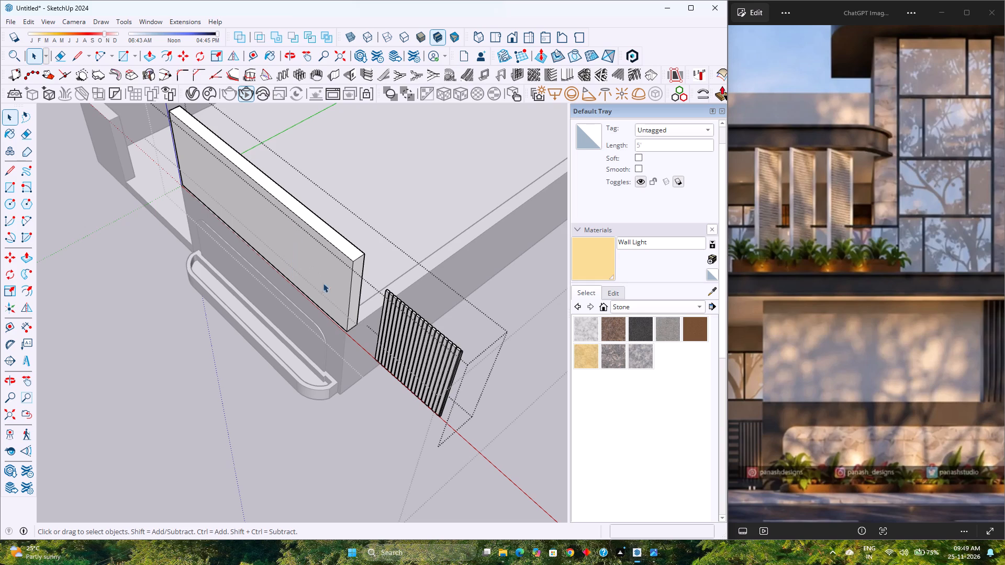
# Move the louvre panel about 6' back along the red axis onto the front wall's upper end corner.
pyautogui.click(441, 369)
pyautogui.press('n')
pyautogui.scroll(2, 439, 329)
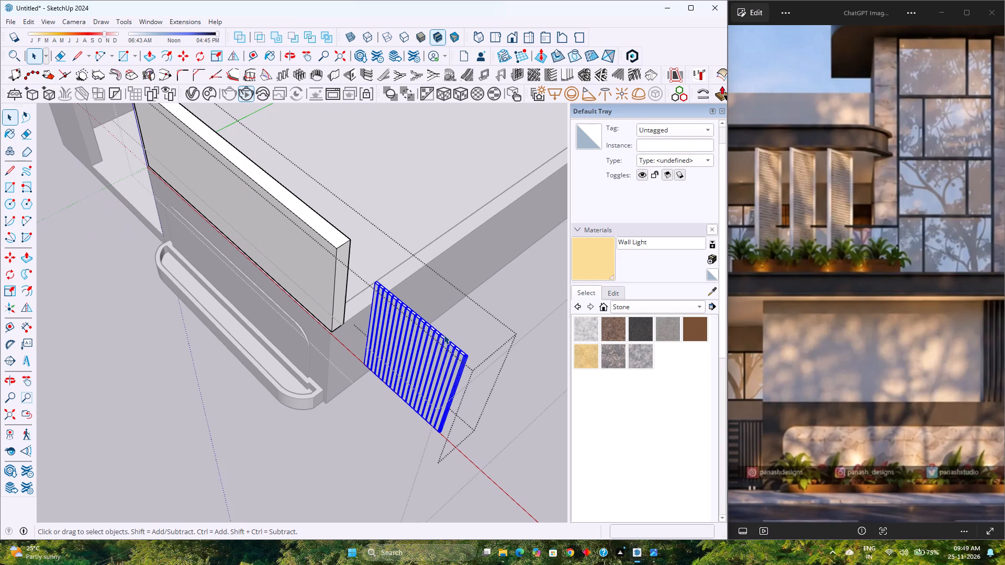
pyautogui.press('m')
pyautogui.scroll(10, 473, 370)
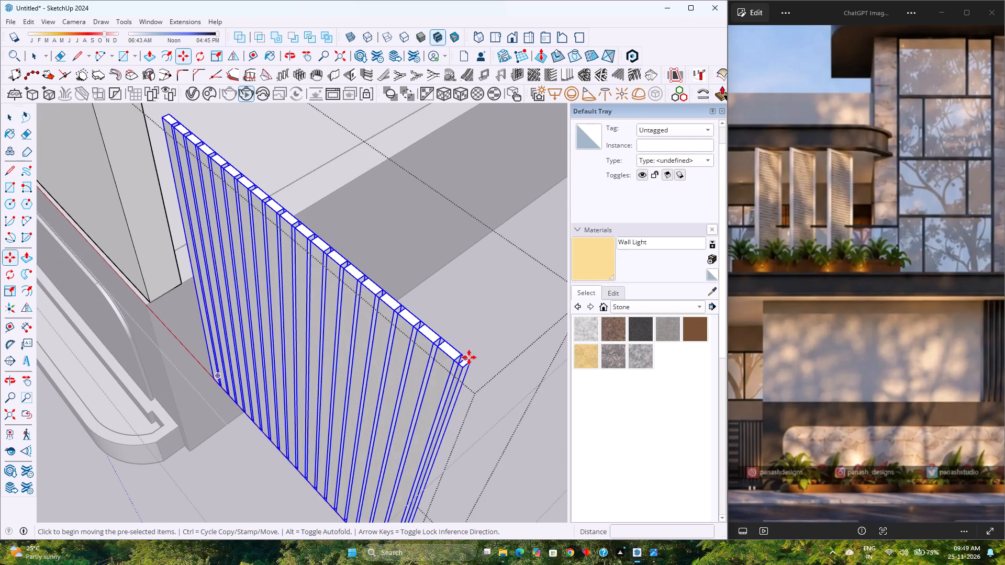
pyautogui.click(473, 363)
pyautogui.scroll(-14, 432, 313)
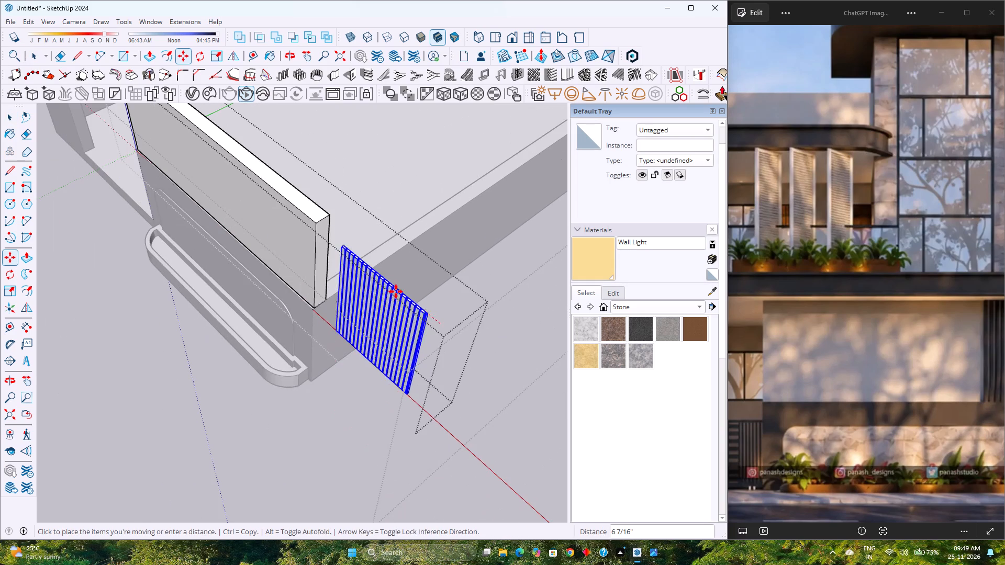
pyautogui.scroll(5, 316, 224)
pyautogui.scroll(-2, 314, 224)
pyautogui.scroll(9, 312, 224)
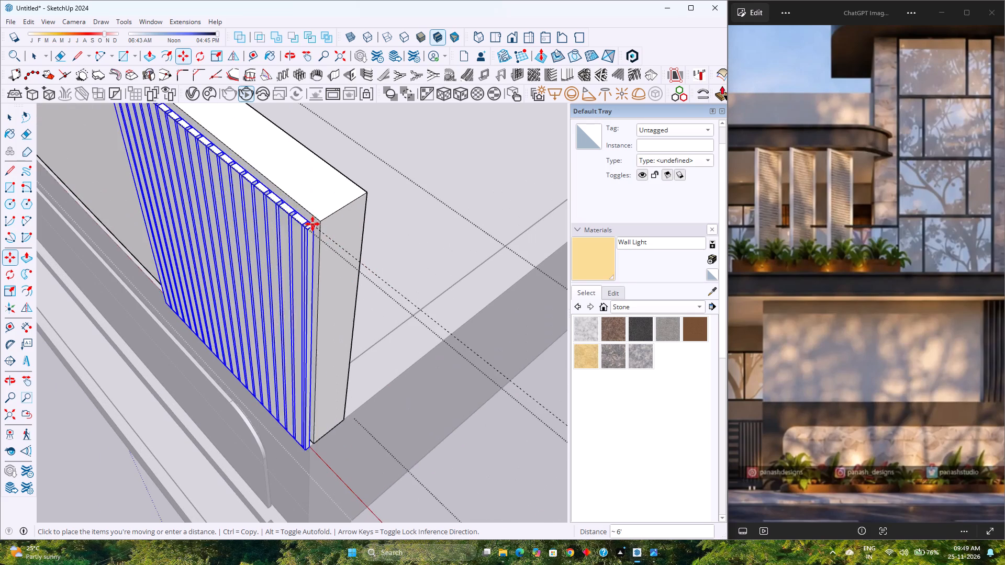
pyautogui.click(318, 221)
pyautogui.scroll(12, 315, 223)
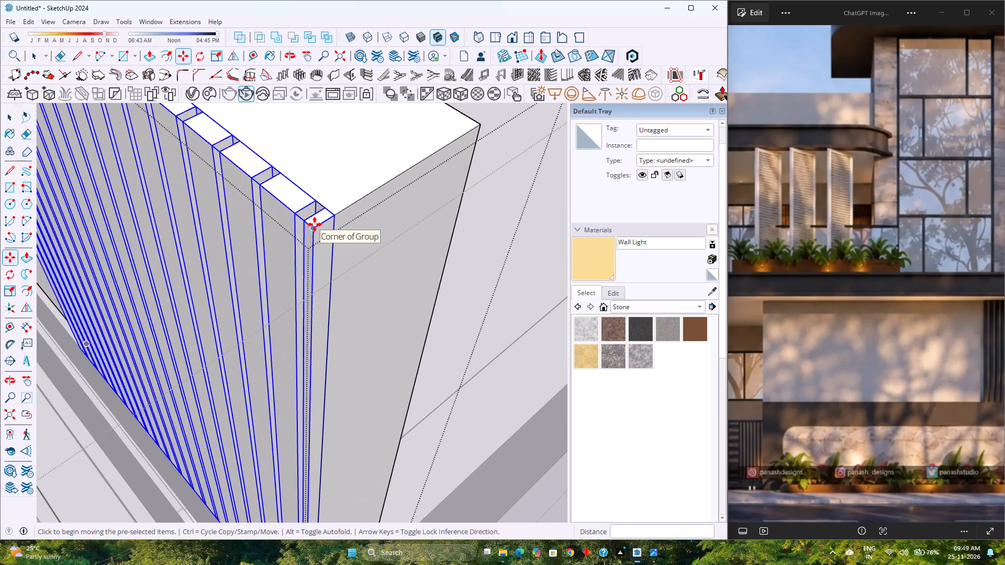
# Open the louvre panel and delete its narrow last louvre at the wall's end.
pyautogui.press('space')
pyautogui.doubleClick(316, 224)
pyautogui.scroll(3, 316, 224)
pyautogui.click(316, 224)
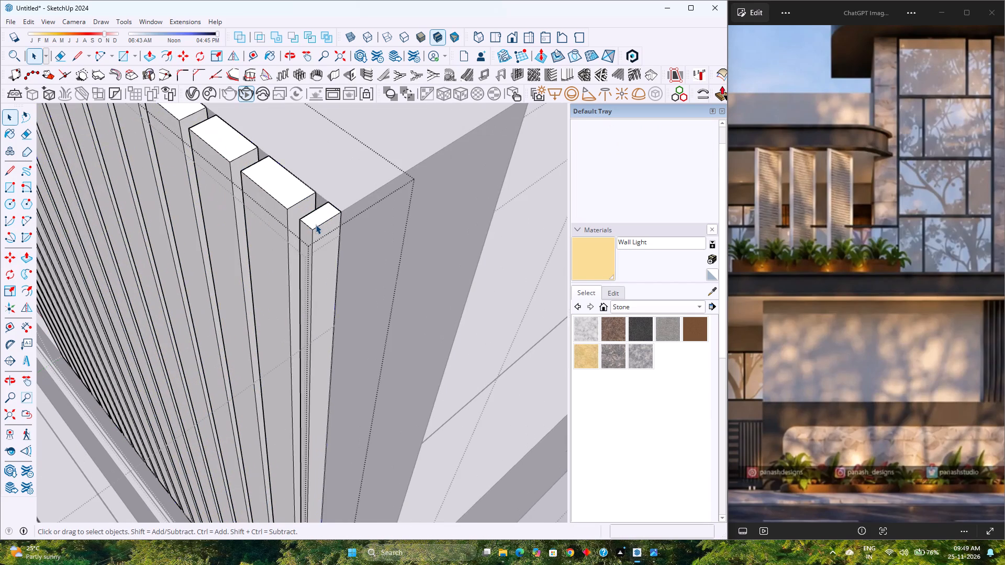
pyautogui.tripleClick(318, 227)
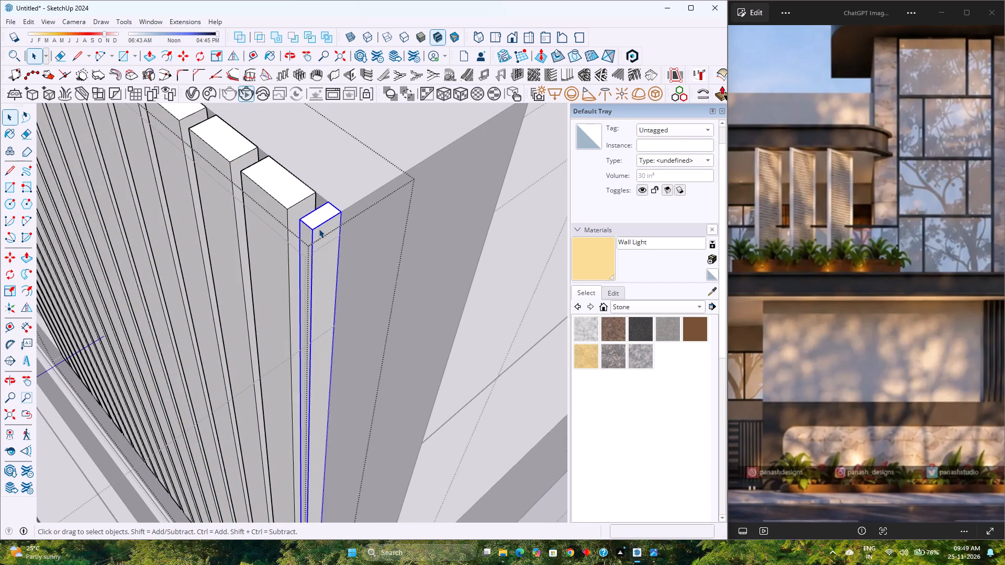
pyautogui.press('Delete')
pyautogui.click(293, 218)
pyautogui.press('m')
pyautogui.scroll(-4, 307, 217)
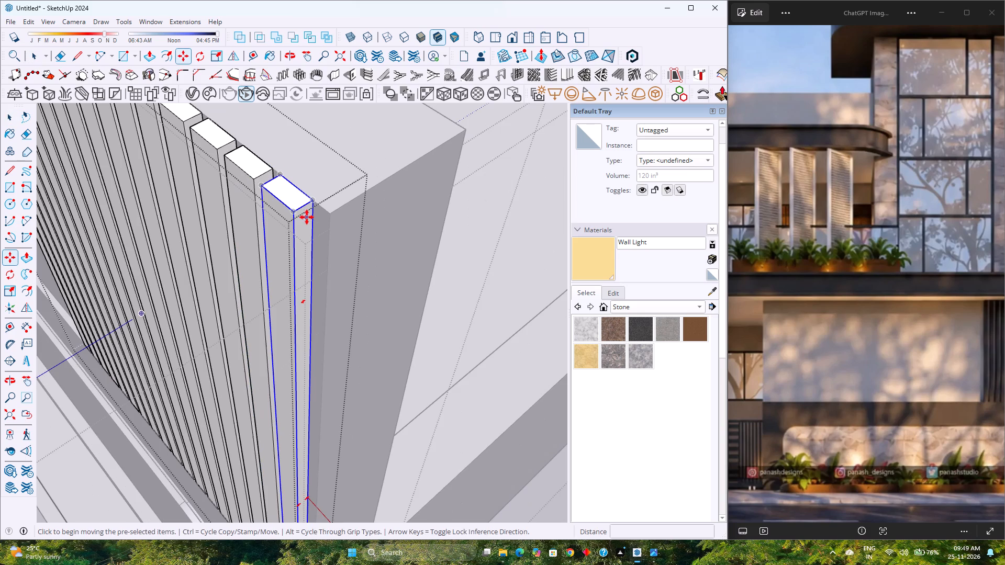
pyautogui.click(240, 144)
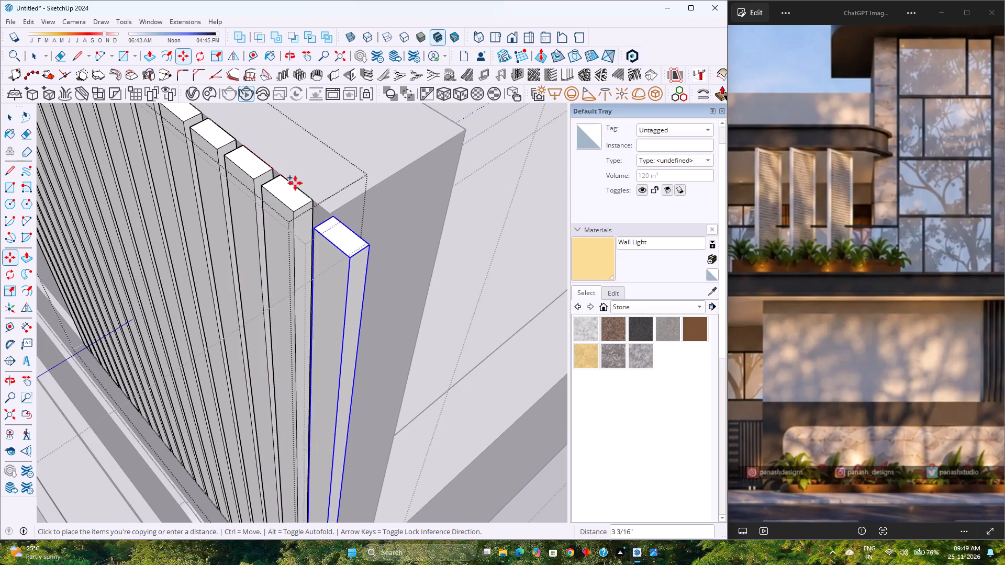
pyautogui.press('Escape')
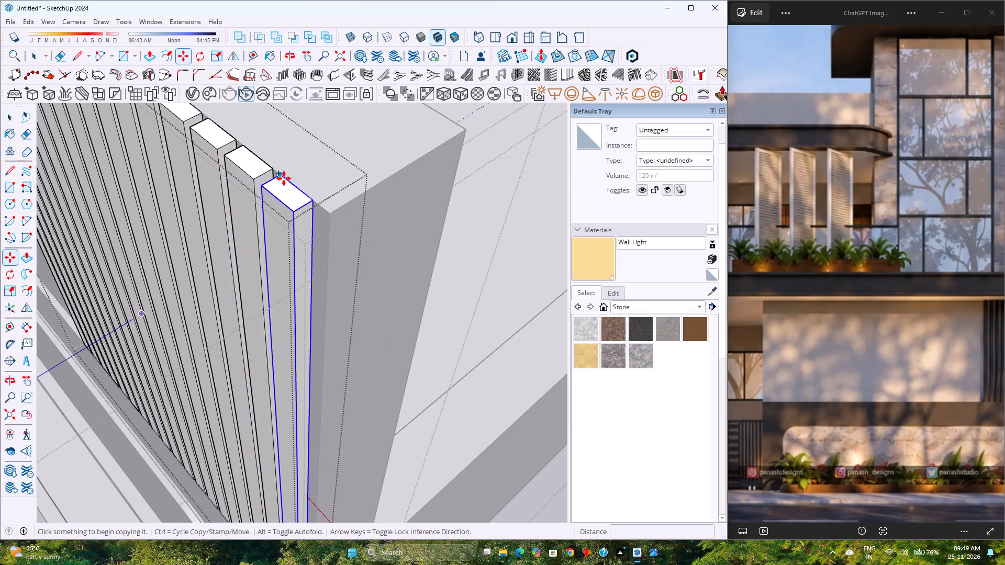
# Copy the last full-width louvre 2 1/2" towards the wall's end, matching the existing spacing, and leave the panel group.
pyautogui.press('space')
pyautogui.click(289, 191)
pyautogui.press('m')
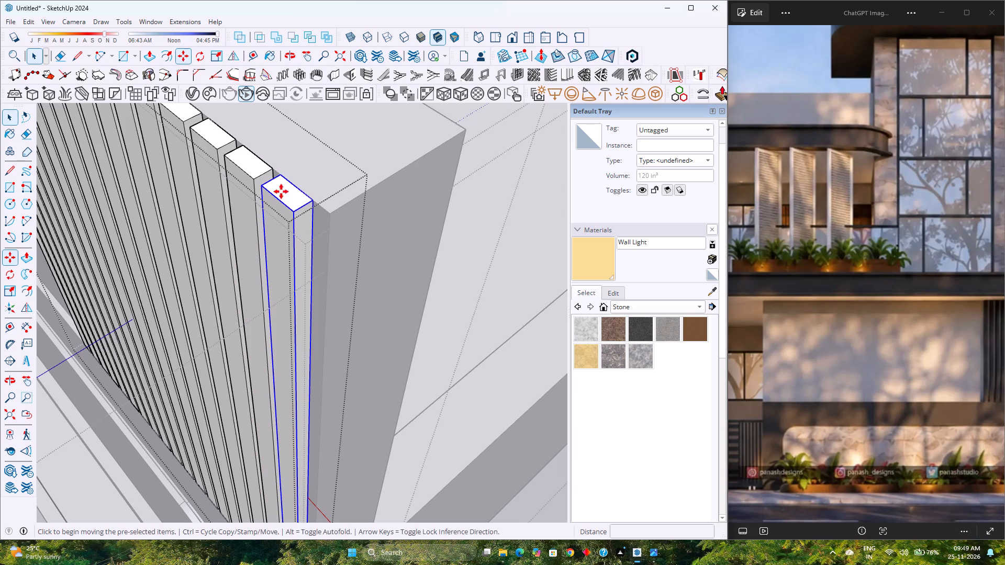
pyautogui.click(245, 145)
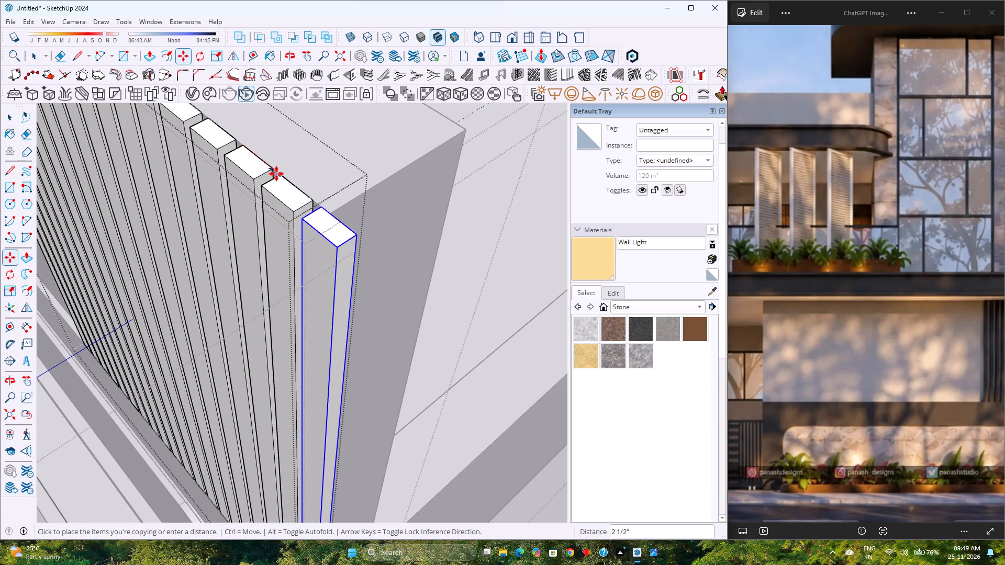
pyautogui.click(278, 175)
pyautogui.scroll(-4, 350, 250)
pyautogui.press('space')
pyautogui.scroll(-2, 347, 244)
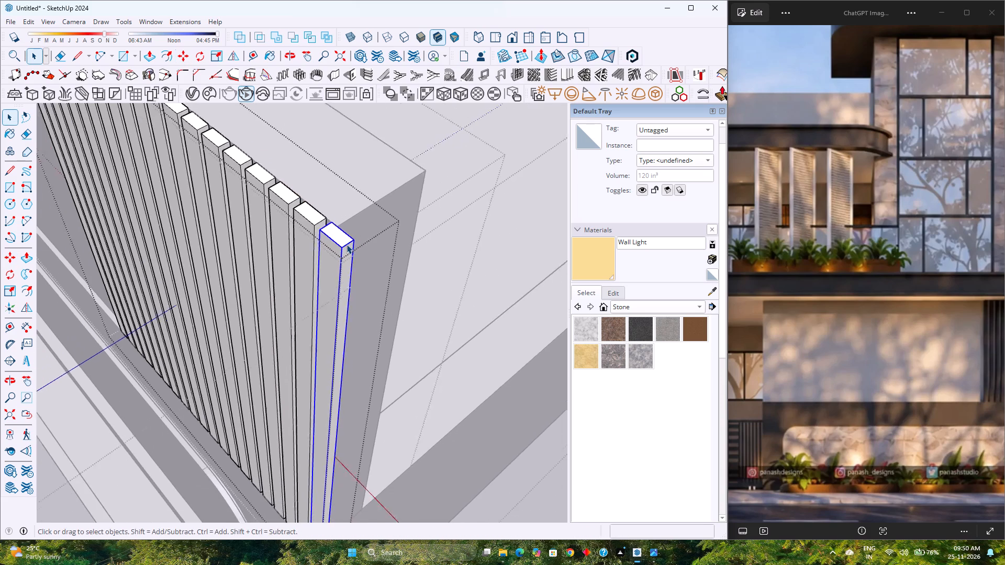
pyautogui.scroll(-2, 347, 244)
pyautogui.press('Escape')
# Move the whole louvre panel so its last louvre sits flush with the front wall's end corner.
pyautogui.click(348, 250)
pyautogui.press('m')
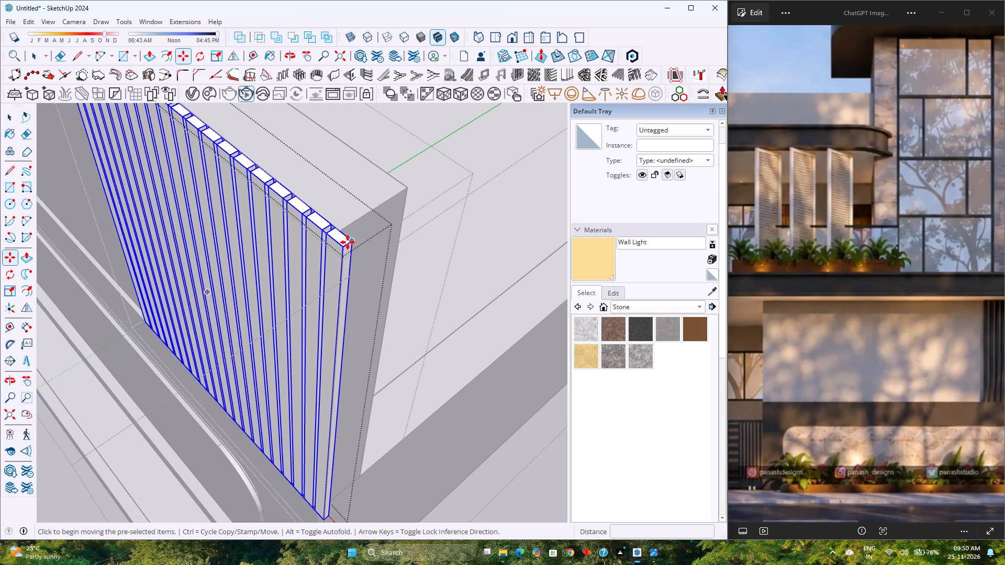
pyautogui.click(351, 241)
pyautogui.click(343, 230)
pyautogui.scroll(-6, 343, 272)
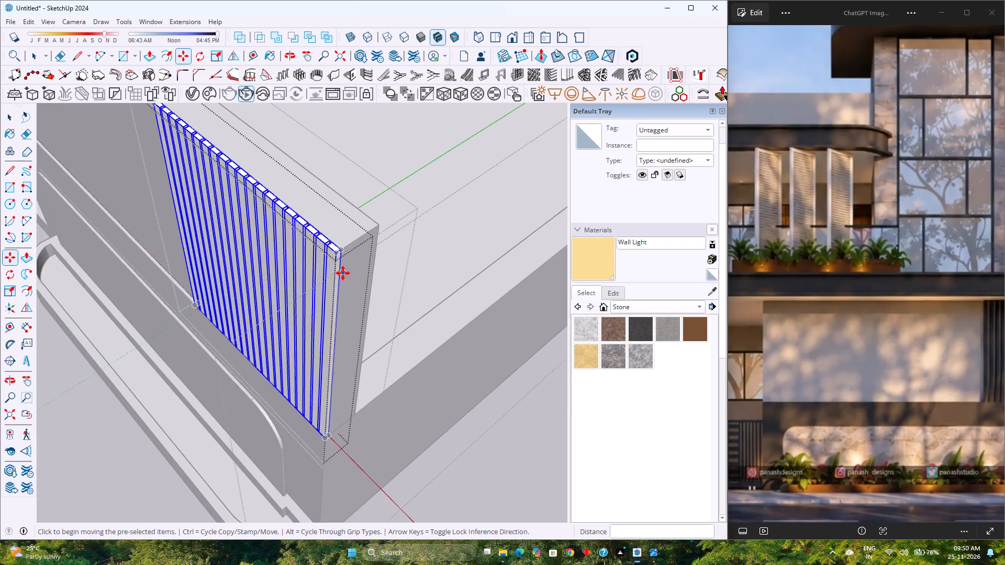
pyautogui.moveTo(219, 290); pyautogui.dragTo(451, 289, button='middle')
pyautogui.scroll(-3, 433, 285)
pyautogui.press('space')
pyautogui.scroll(-6, 428, 282)
pyautogui.press('Escape')
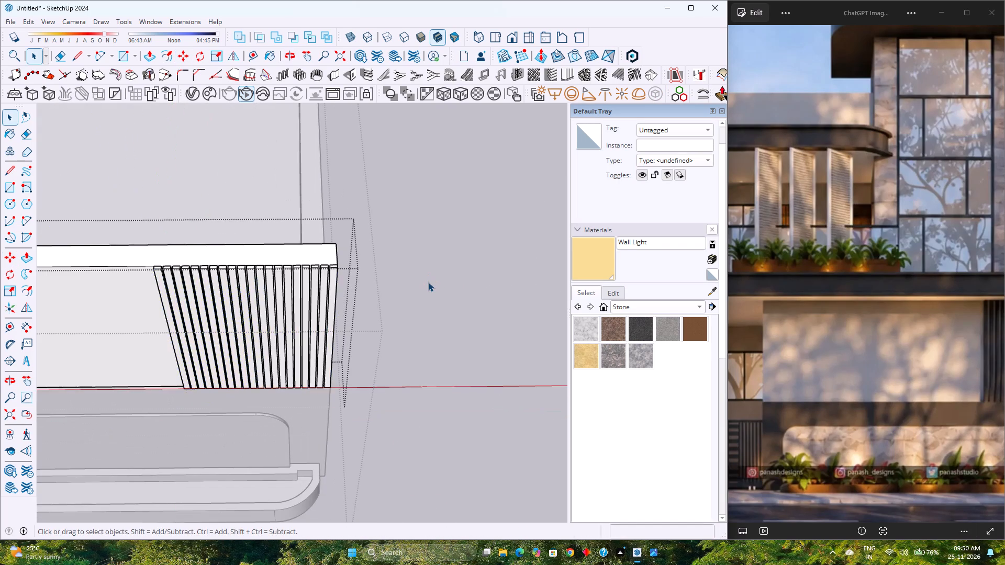
# Examine how the louvre panel's lower ends and first louvre meet the front wall, and close the wall group.
pyautogui.scroll(-4, 428, 282)
pyautogui.moveTo(251, 359); pyautogui.dragTo(292, 325, button='middle')
pyautogui.scroll(1, 241, 390)
pyautogui.moveTo(244, 387); pyautogui.dragTo(394, 368, button='middle')
pyautogui.scroll(1, 285, 374)
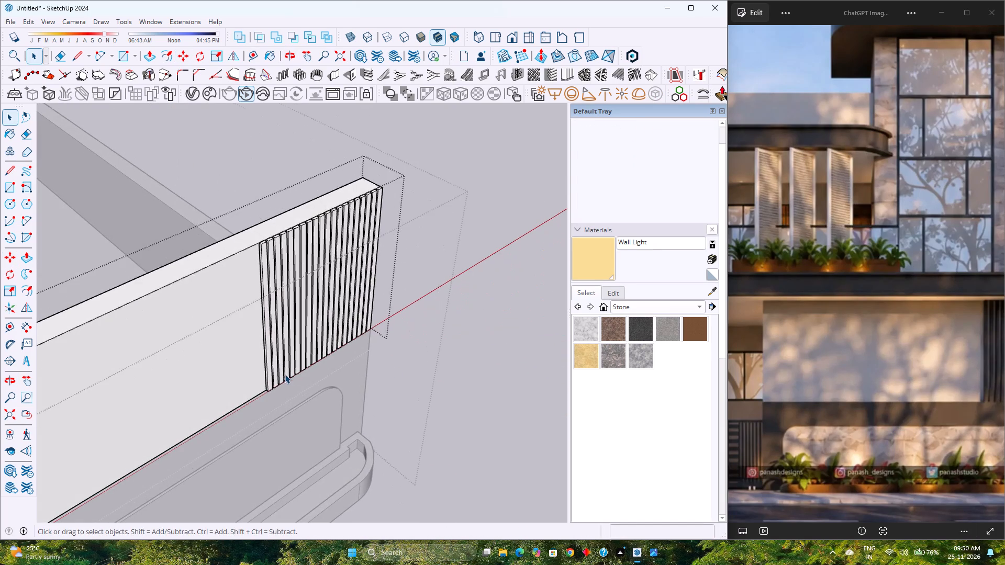
pyautogui.scroll(11, 283, 389)
pyautogui.moveTo(255, 398); pyautogui.dragTo(352, 357, button='middle')
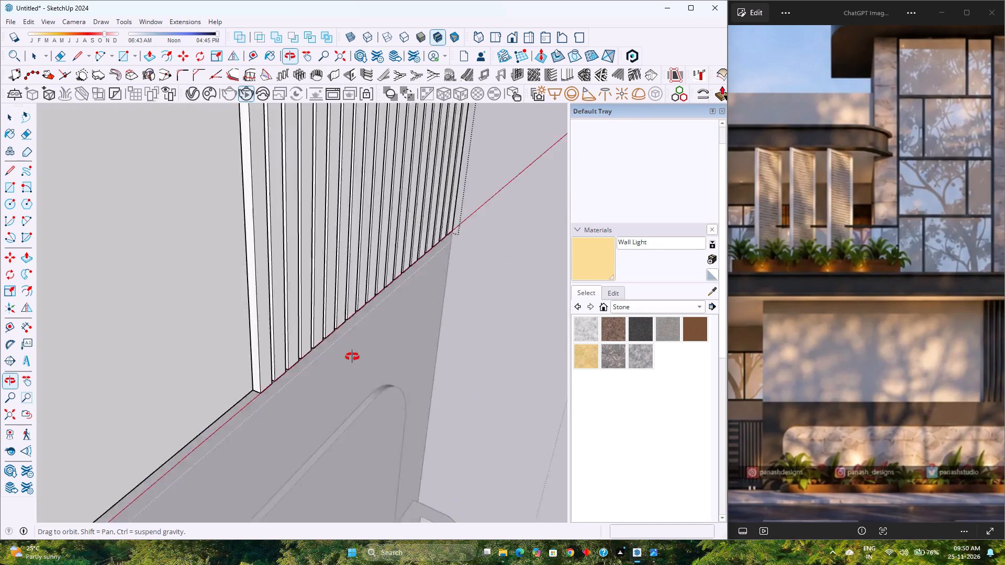
pyautogui.moveTo(352, 357); pyautogui.dragTo(243, 344, button='middle')
pyautogui.scroll(-4, 243, 344)
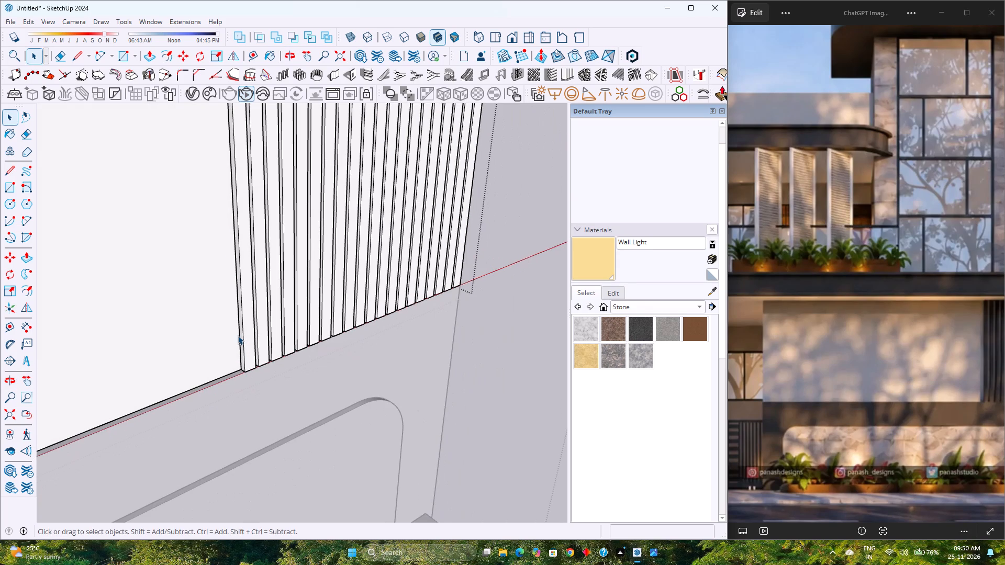
pyautogui.scroll(-4, 238, 335)
pyautogui.scroll(4, 238, 335)
pyautogui.scroll(-3, 238, 335)
pyautogui.scroll(2, 238, 335)
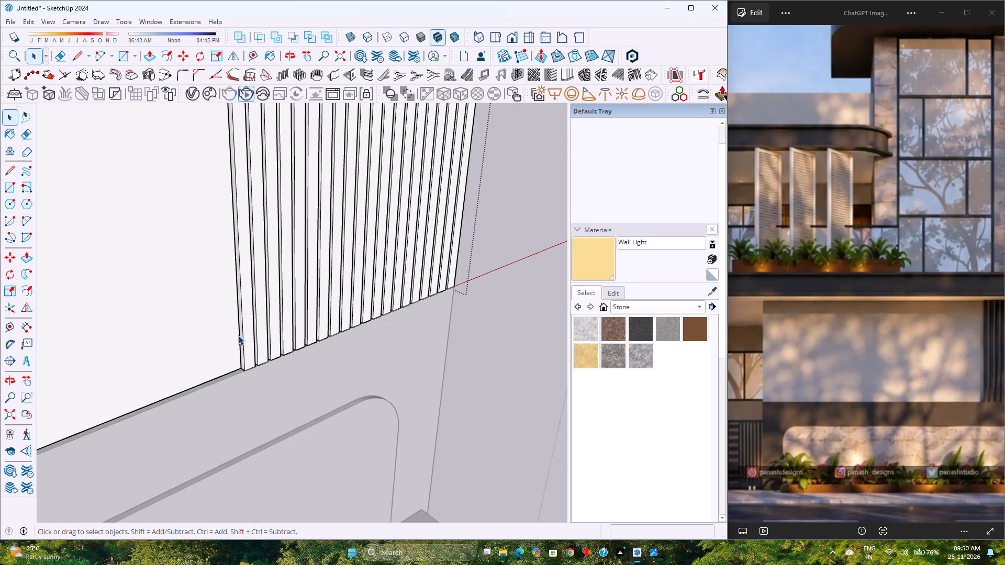
pyautogui.scroll(-12, 238, 335)
pyautogui.click(359, 349)
pyautogui.scroll(-1, 361, 349)
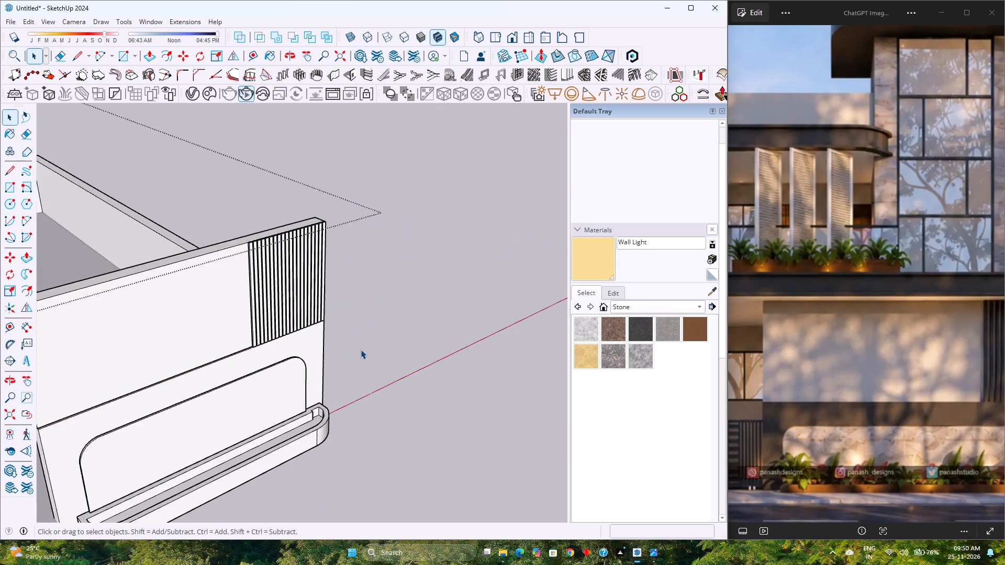
pyautogui.scroll(-8, 361, 349)
# Examine the whole facade in the standard Front view to compare the louvred wall with the reference image.
pyautogui.moveTo(389, 347); pyautogui.dragTo(312, 241, button='middle')
pyautogui.middleClick(312, 241)
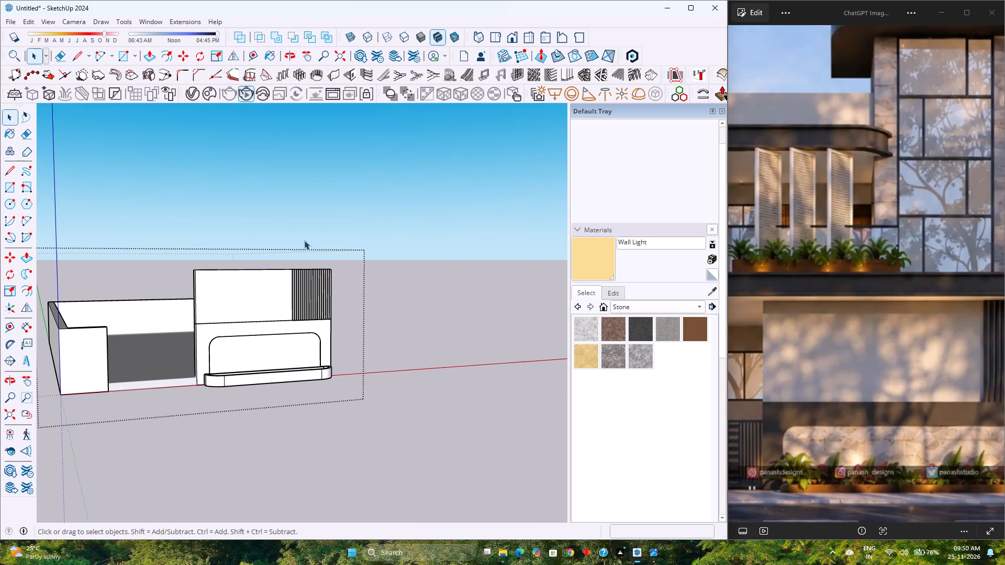
pyautogui.click(512, 39)
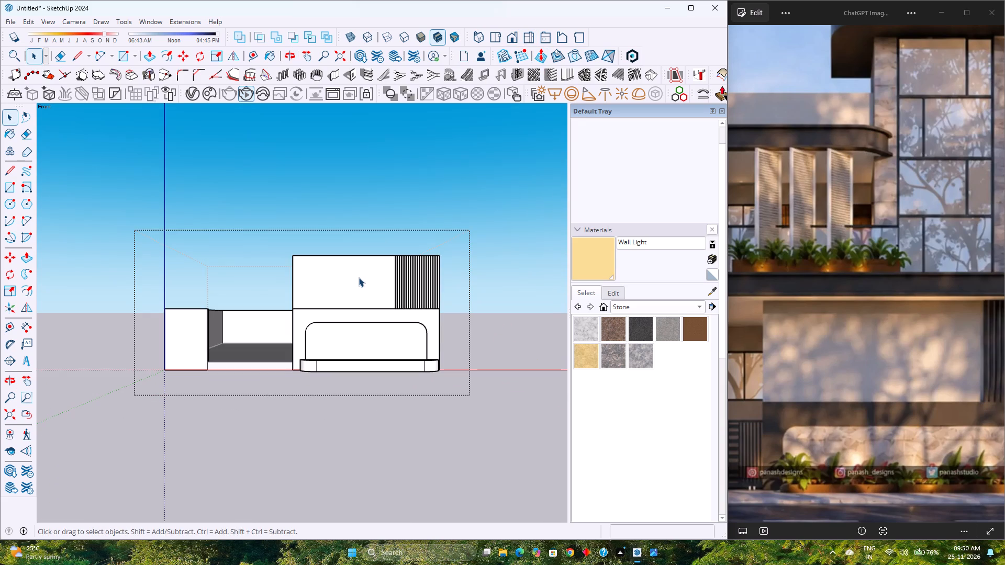
pyautogui.scroll(4, 359, 277)
pyautogui.scroll(-7, 359, 277)
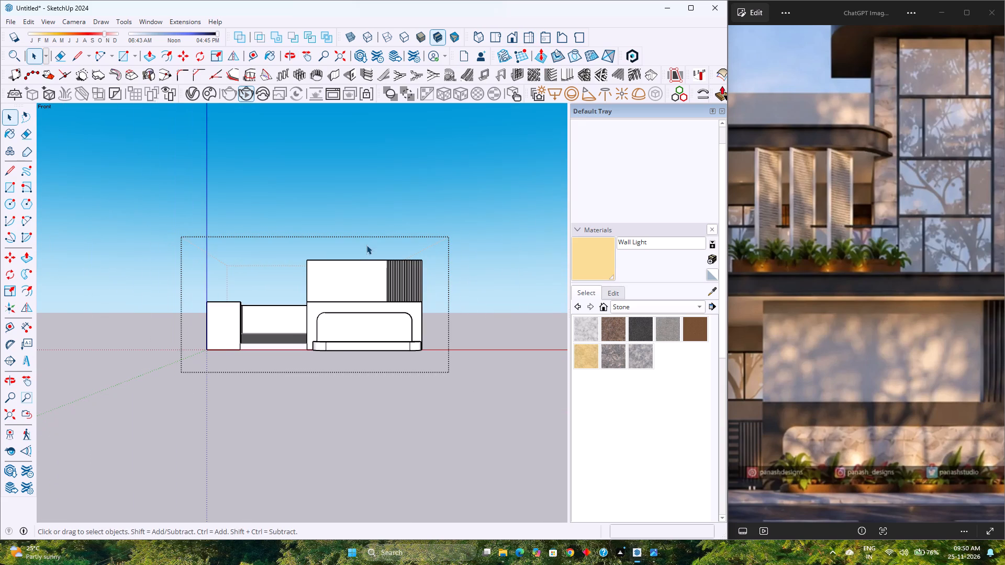
pyautogui.scroll(4, 425, 290)
pyautogui.scroll(5, 324, 273)
pyautogui.scroll(-3, 324, 273)
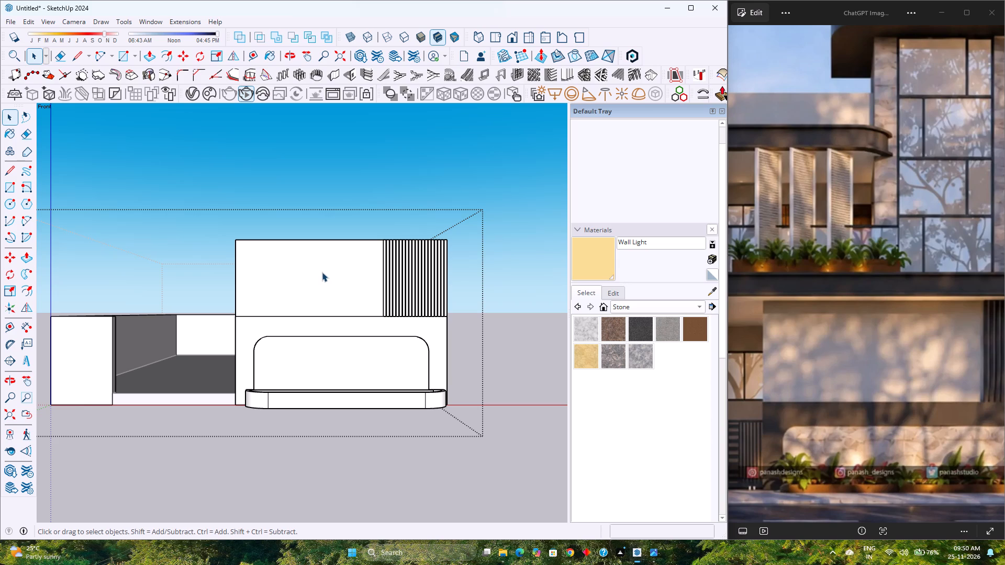
pyautogui.scroll(3, 322, 272)
pyautogui.scroll(-5, 322, 272)
pyautogui.scroll(2, 322, 272)
pyautogui.scroll(-1, 322, 272)
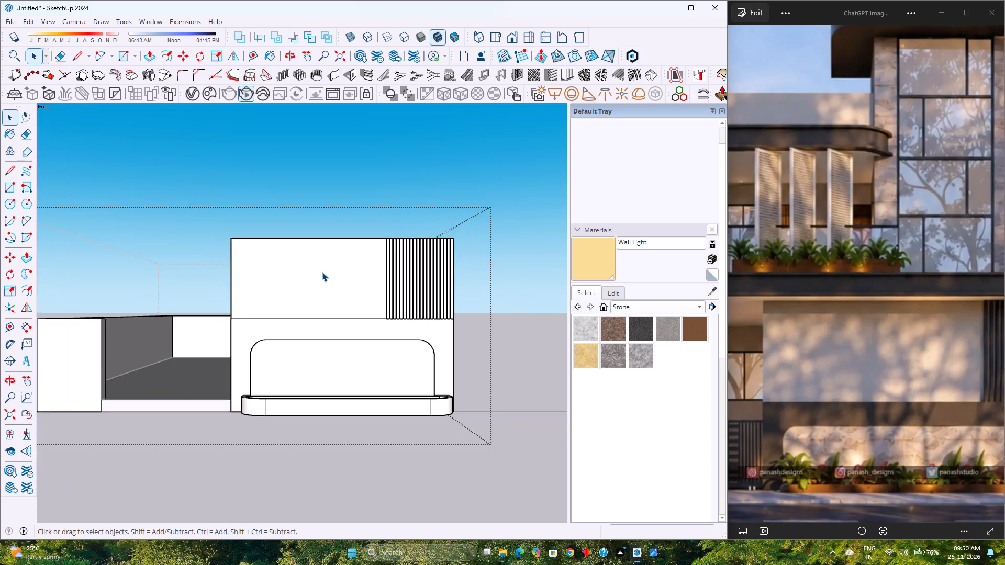
pyautogui.scroll(4, 322, 272)
pyautogui.scroll(-5, 322, 272)
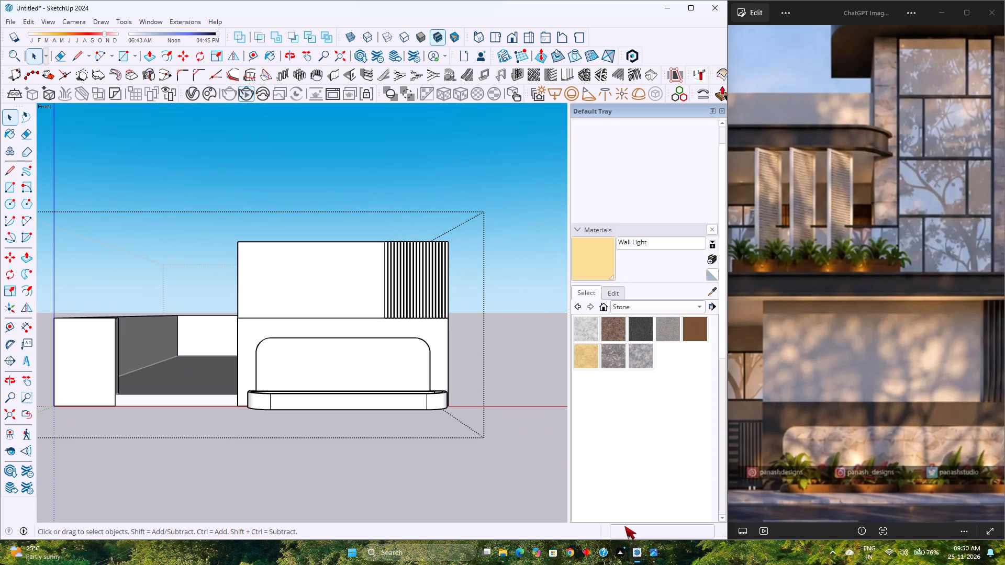
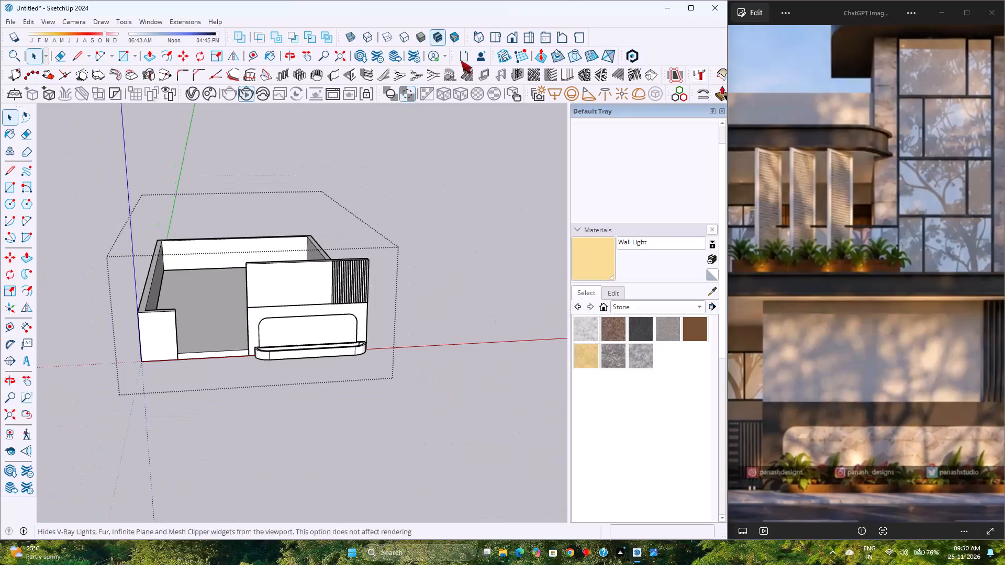
# Examine the whole house model in the standard Front view, checking the proportions of the louvred wall, planter and side walls.
pyautogui.click(510, 33)
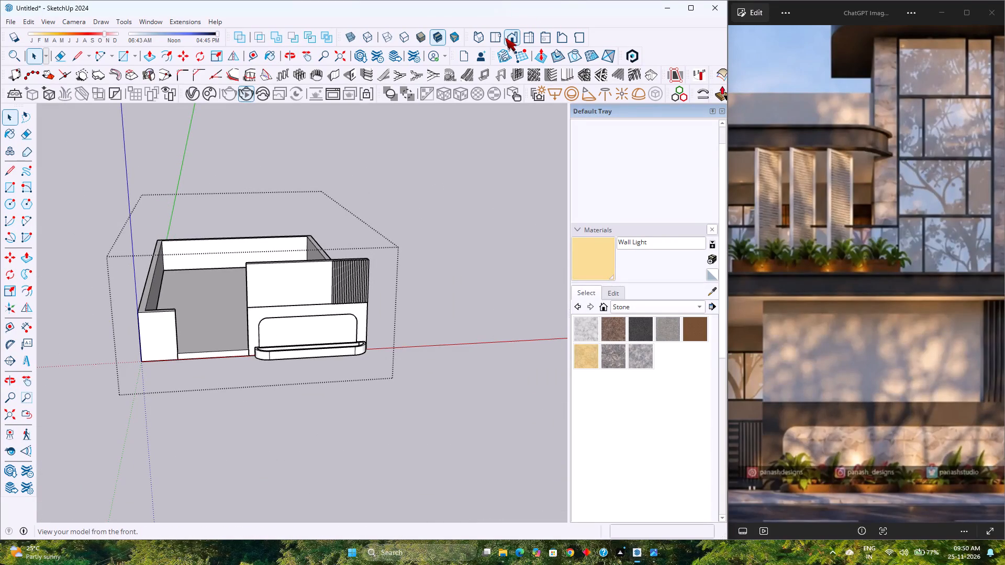
pyautogui.scroll(2, 250, 225)
pyautogui.scroll(-3, 250, 225)
pyautogui.scroll(3, 250, 225)
pyautogui.scroll(-4, 250, 225)
pyautogui.scroll(5, 249, 224)
pyautogui.scroll(-5, 249, 224)
pyautogui.scroll(3, 249, 224)
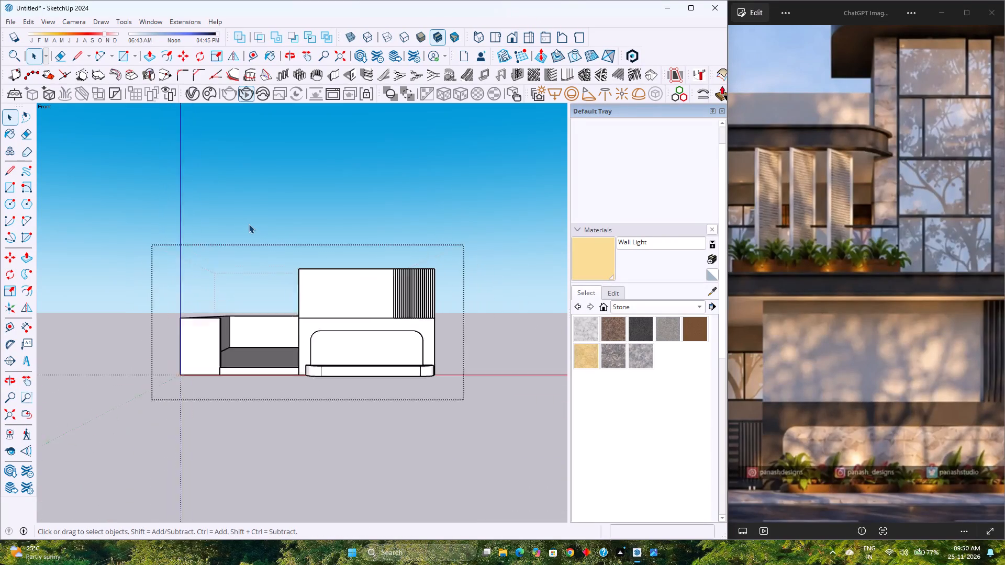
pyautogui.scroll(6, 249, 224)
pyautogui.scroll(-4, 249, 223)
pyautogui.scroll(4, 249, 223)
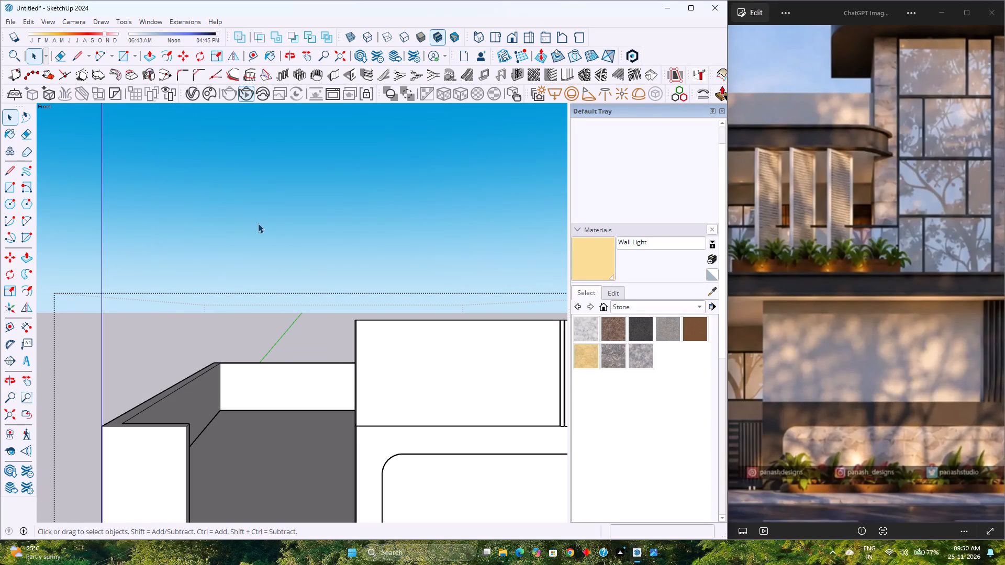
pyautogui.scroll(-1, 250, 149)
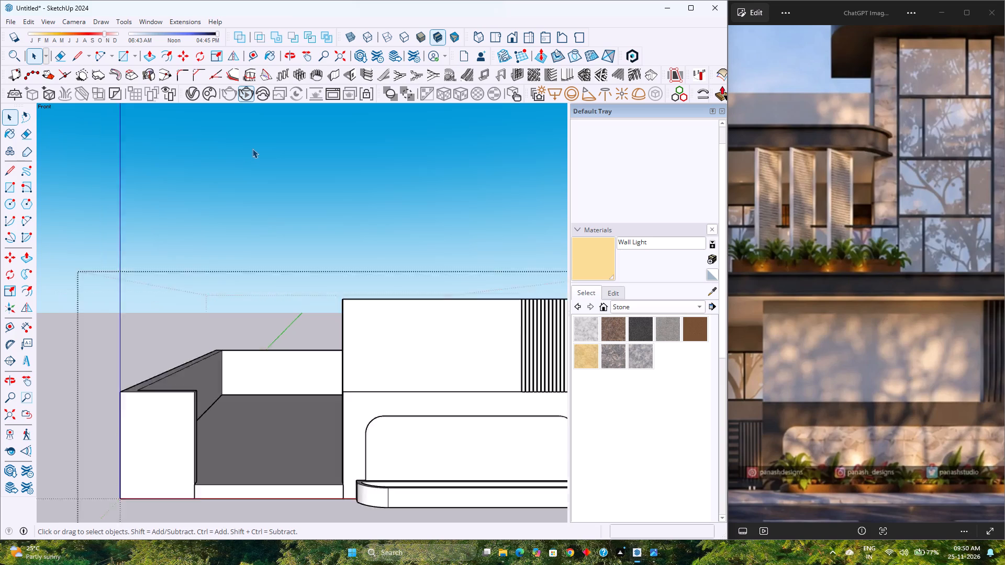
pyautogui.scroll(-2, 252, 149)
pyautogui.scroll(-4, 294, 253)
pyautogui.scroll(4, 294, 253)
pyautogui.scroll(-4, 294, 253)
pyautogui.scroll(3, 294, 253)
pyautogui.scroll(-3, 294, 253)
pyautogui.scroll(2, 294, 253)
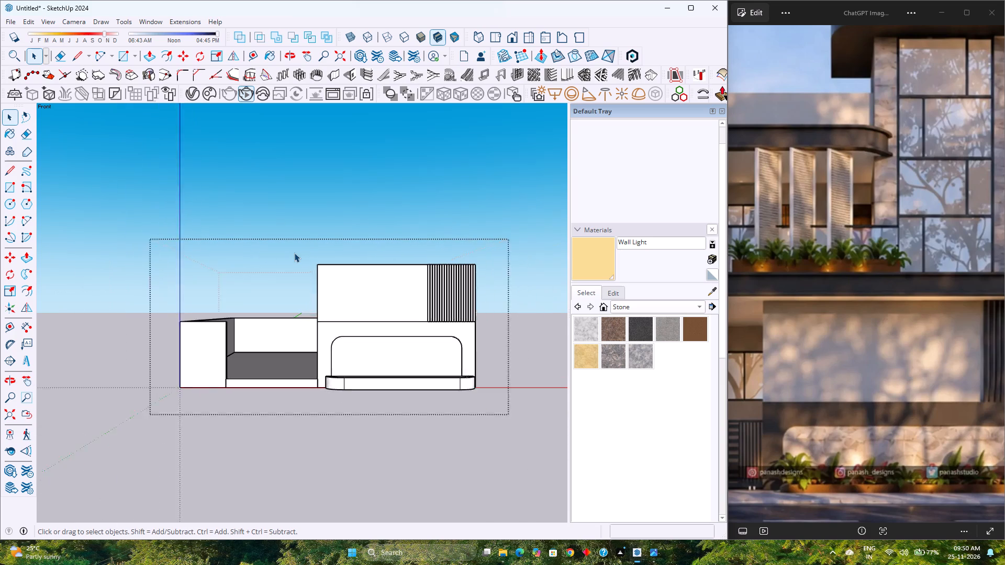
pyautogui.scroll(1, 294, 253)
pyautogui.scroll(-2, 294, 253)
pyautogui.scroll(2, 294, 253)
pyautogui.scroll(-3, 294, 253)
pyautogui.scroll(2, 294, 253)
pyautogui.scroll(-2, 294, 253)
pyautogui.scroll(2, 294, 253)
pyautogui.scroll(-2, 294, 253)
pyautogui.scroll(1, 294, 253)
pyautogui.scroll(-1, 294, 253)
pyautogui.scroll(2, 294, 253)
pyautogui.scroll(-3, 294, 253)
pyautogui.scroll(3, 294, 253)
pyautogui.scroll(-3, 295, 253)
pyautogui.scroll(3, 296, 253)
pyautogui.scroll(-3, 296, 253)
pyautogui.scroll(3, 297, 253)
pyautogui.scroll(-1, 298, 253)
pyautogui.scroll(1, 299, 253)
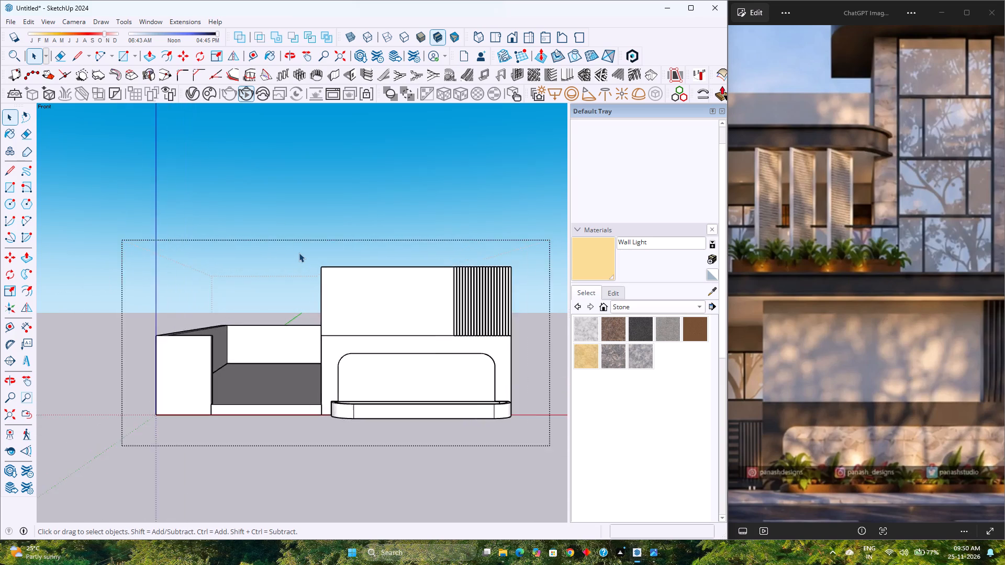
pyautogui.scroll(-3, 299, 253)
pyautogui.scroll(1, 299, 253)
pyautogui.scroll(-3, 299, 253)
pyautogui.scroll(5, 300, 253)
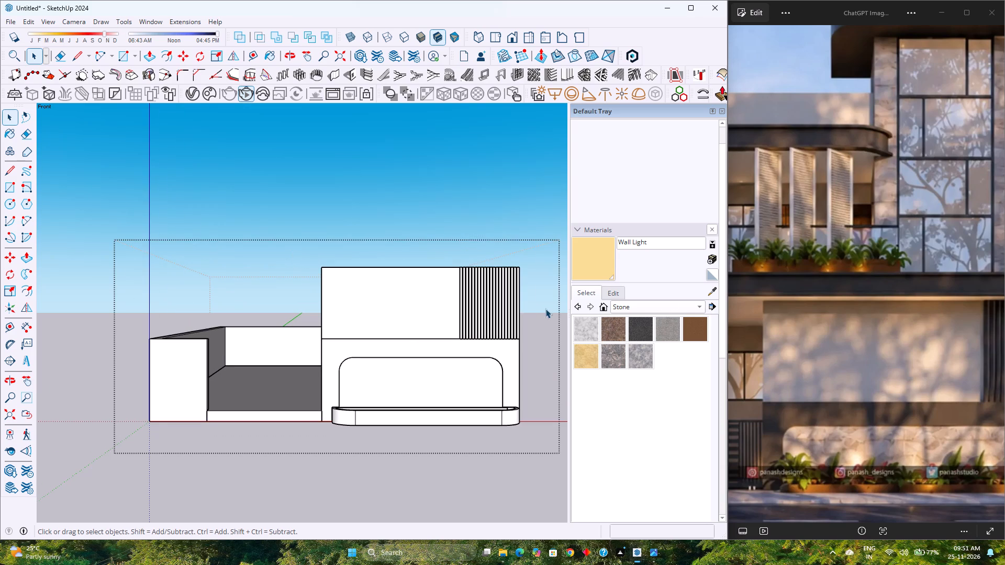
# Examine the reference image, focusing on the first-floor slab above the louvred wall and entrance.
pyautogui.scroll(-11, 770, 308)
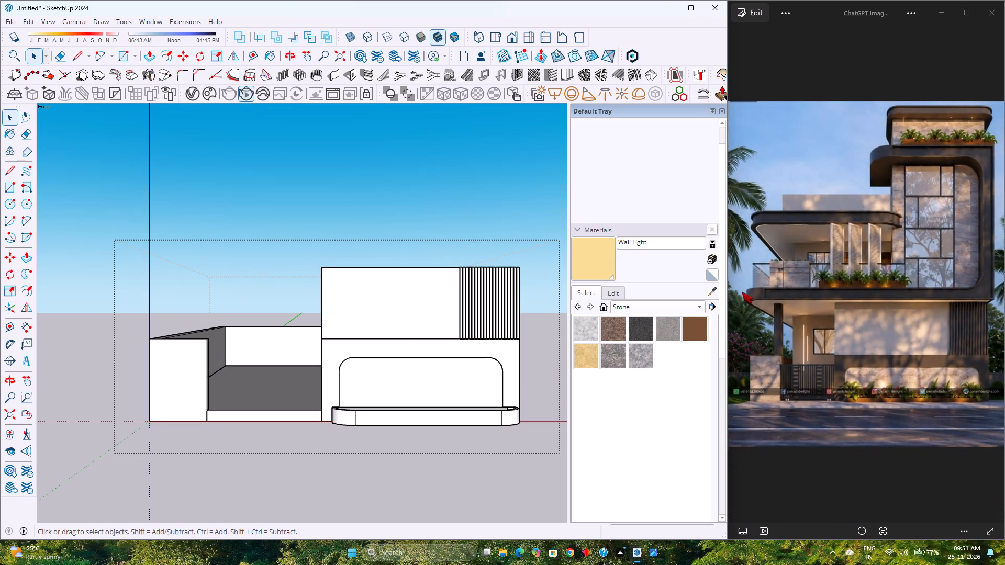
pyautogui.scroll(4, 756, 291)
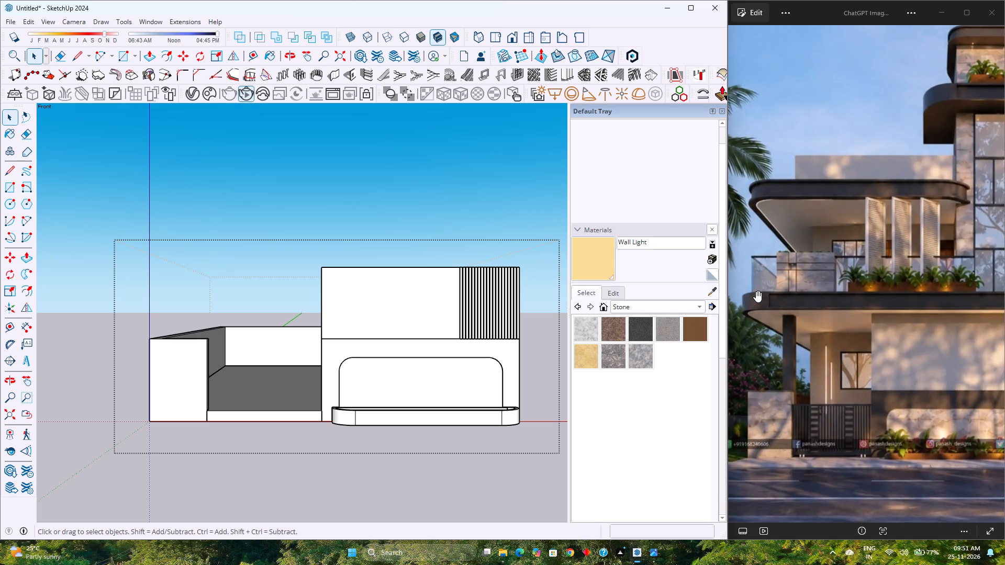
pyautogui.scroll(-7, 769, 319)
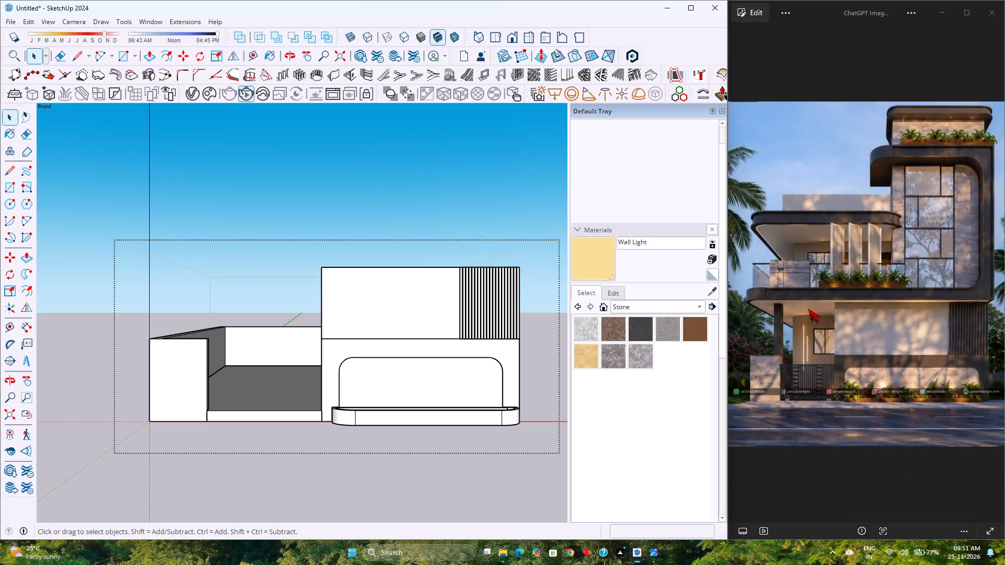
pyautogui.scroll(3, 899, 312)
pyautogui.scroll(-4, 899, 312)
pyautogui.scroll(4, 898, 313)
pyautogui.scroll(-4, 898, 313)
# Draw a horizontal rectangle level with the louvred wall's top, from its front end corner to the plot's diagonally opposite rear wall corner.
pyautogui.scroll(-4, 453, 243)
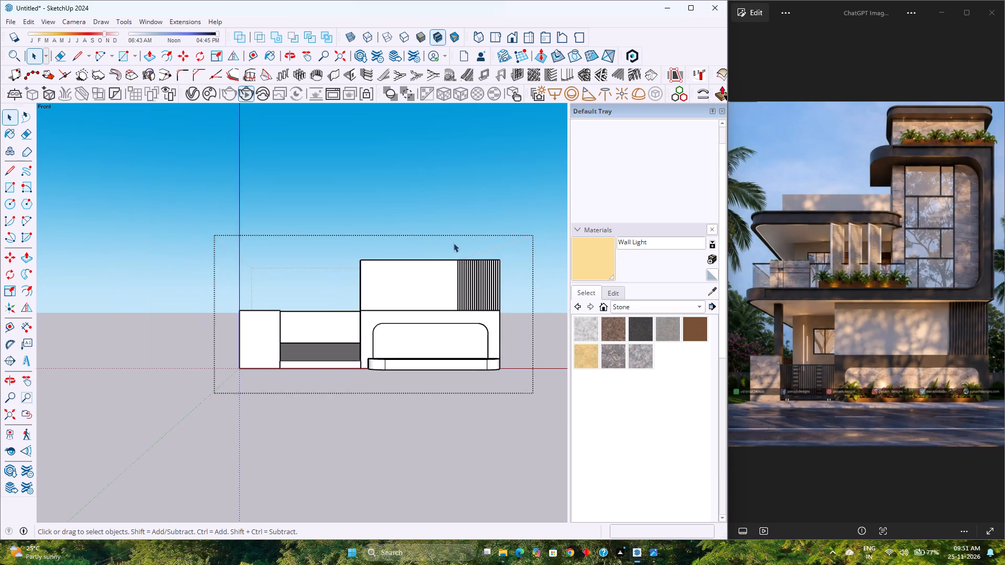
pyautogui.moveTo(453, 243); pyautogui.dragTo(474, 352, button='middle')
pyautogui.scroll(3, 439, 316)
pyautogui.scroll(-4, 438, 318)
pyautogui.moveTo(437, 320); pyautogui.dragTo(436, 382, button='middle')
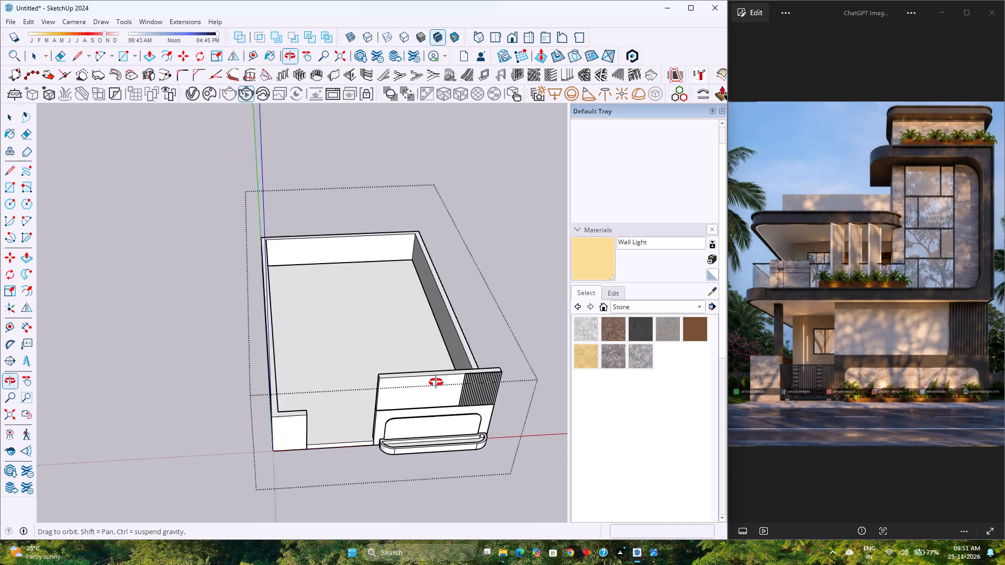
pyautogui.moveTo(436, 382); pyautogui.dragTo(433, 382, button='middle')
pyautogui.moveTo(420, 355); pyautogui.dragTo(432, 344, button='middle')
pyautogui.scroll(6, 444, 352)
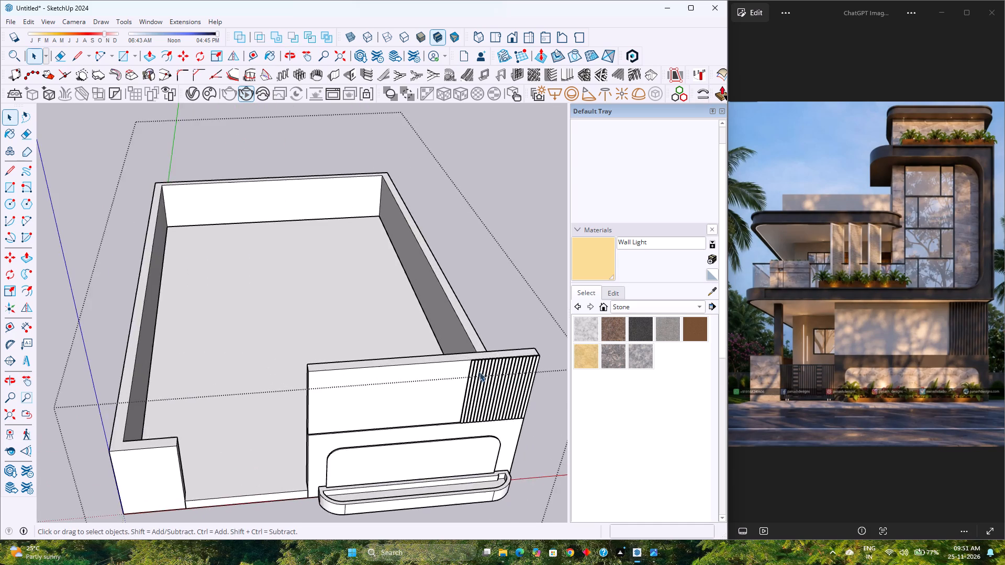
pyautogui.scroll(3, 479, 372)
pyautogui.moveTo(422, 364); pyautogui.dragTo(307, 342, button='middle')
pyautogui.middleClick(307, 342)
pyautogui.scroll(-4, 307, 342)
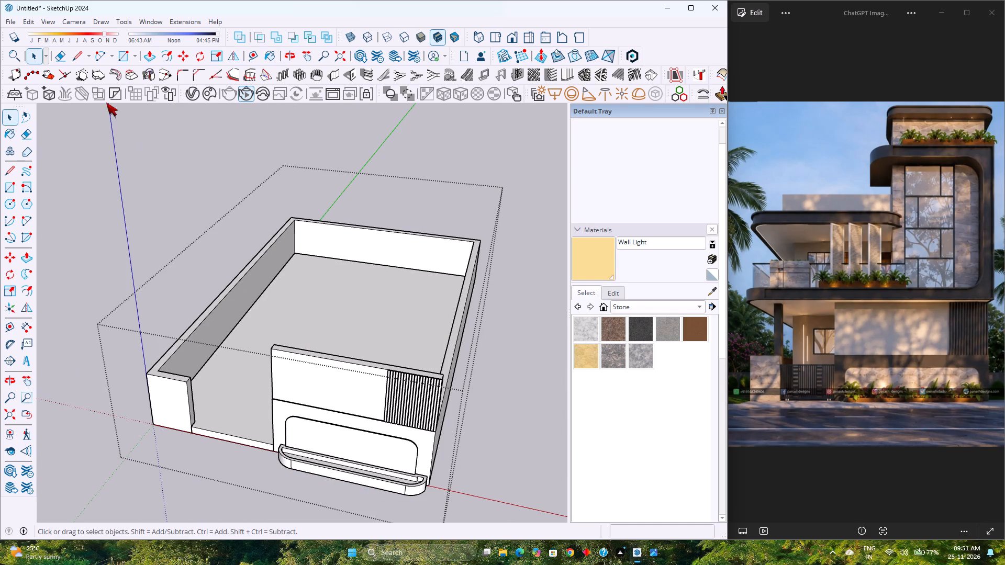
pyautogui.click(122, 54)
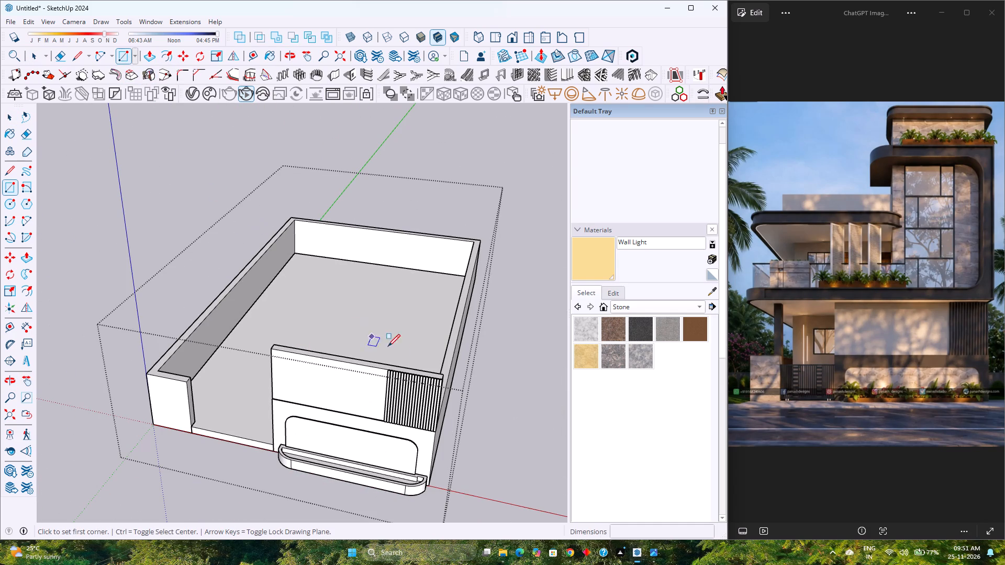
pyautogui.scroll(12, 458, 386)
pyautogui.scroll(4, 401, 365)
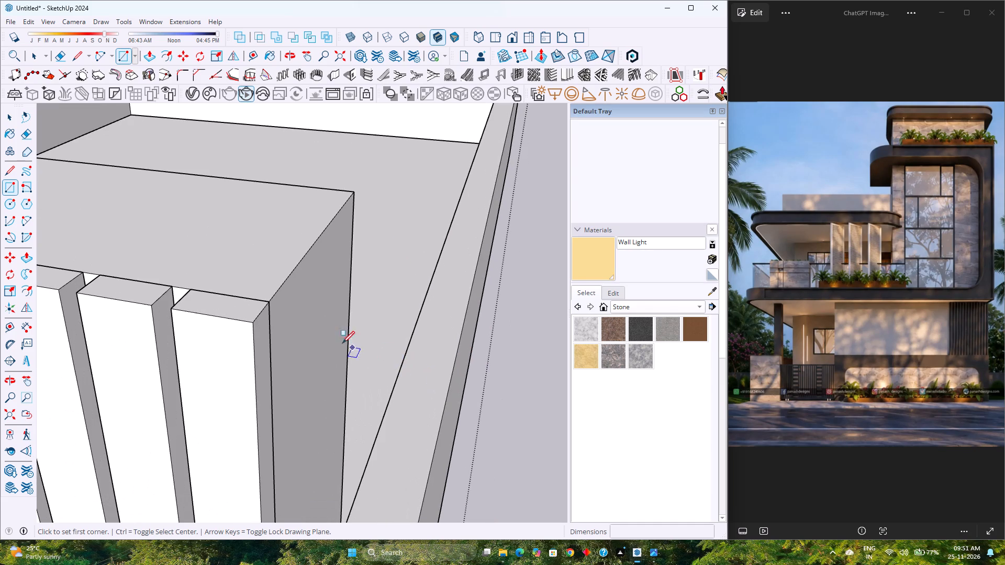
pyautogui.click(271, 303)
pyautogui.scroll(-17, 271, 269)
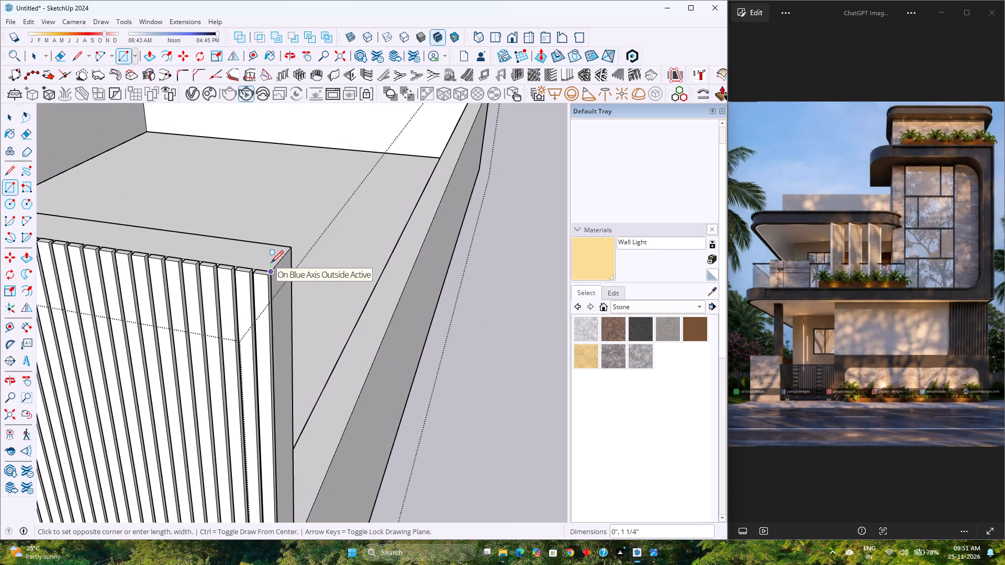
pyautogui.press('Up')
pyautogui.scroll(-18, 271, 263)
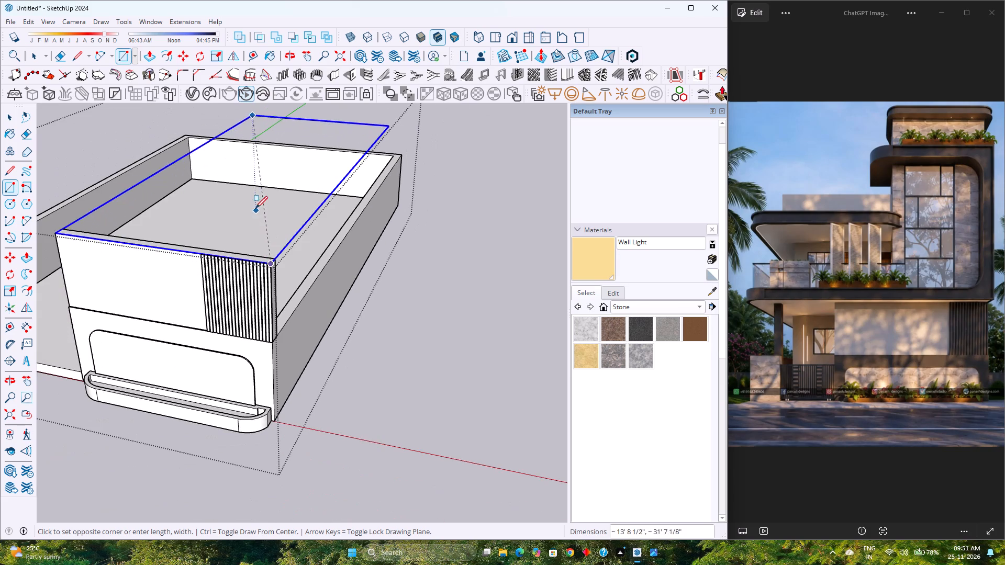
pyautogui.scroll(-5, 253, 202)
pyautogui.scroll(5, 227, 167)
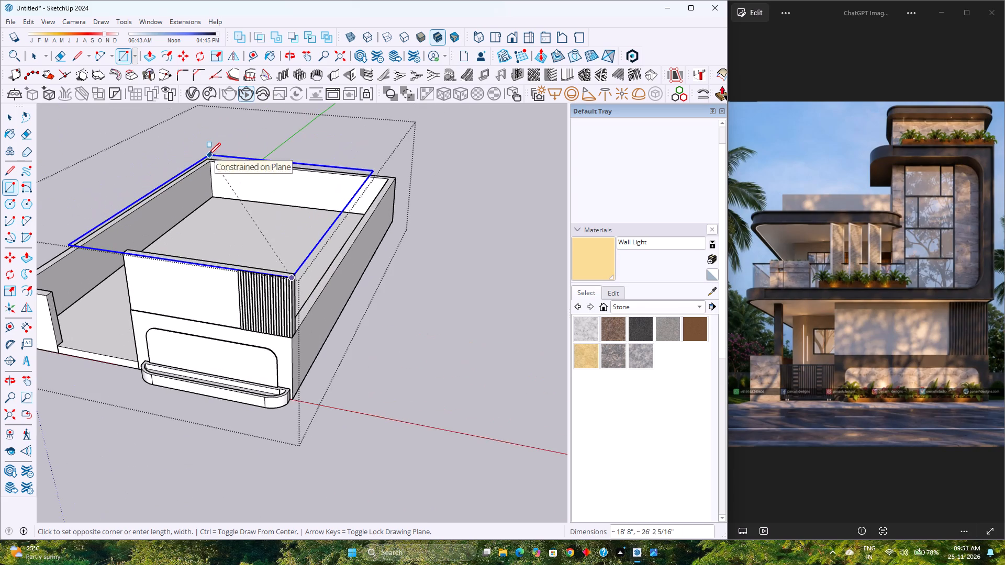
pyautogui.scroll(5, 207, 157)
pyautogui.moveTo(207, 157); pyautogui.dragTo(356, 185, button='middle')
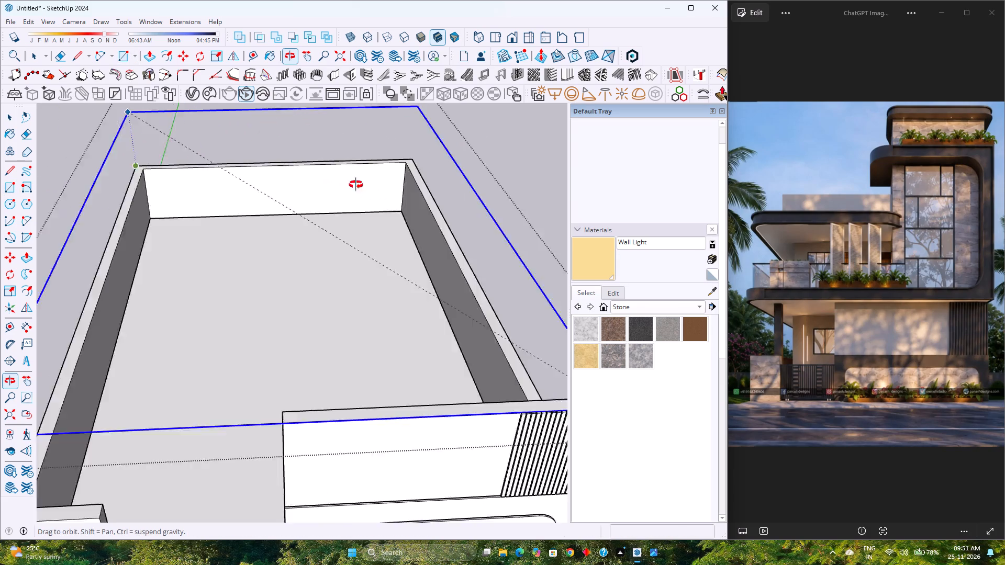
pyautogui.moveTo(356, 185); pyautogui.dragTo(451, 189, button='middle')
pyautogui.middleClick(451, 189)
pyautogui.scroll(-4, 451, 189)
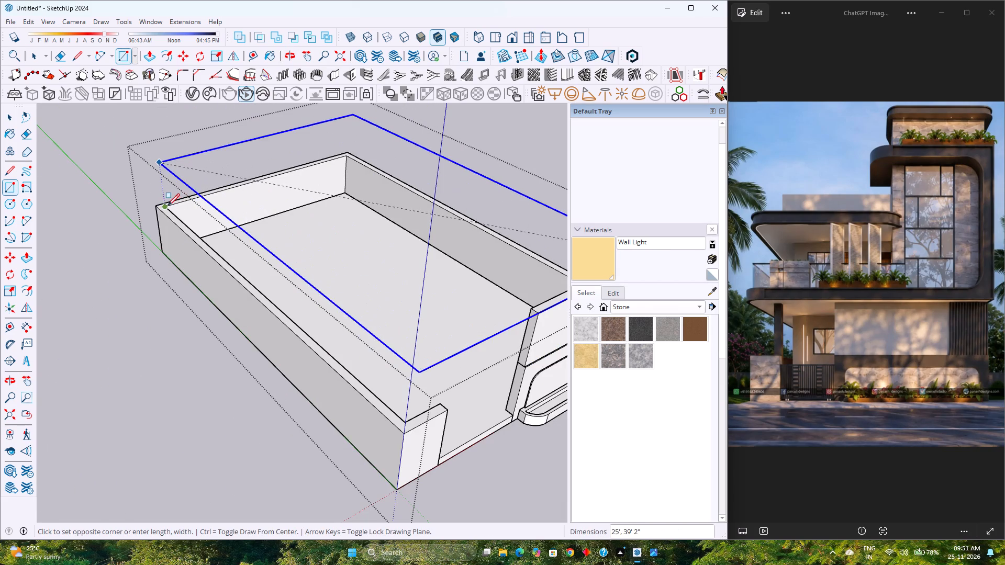
pyautogui.click(153, 205)
pyautogui.scroll(-5, 153, 204)
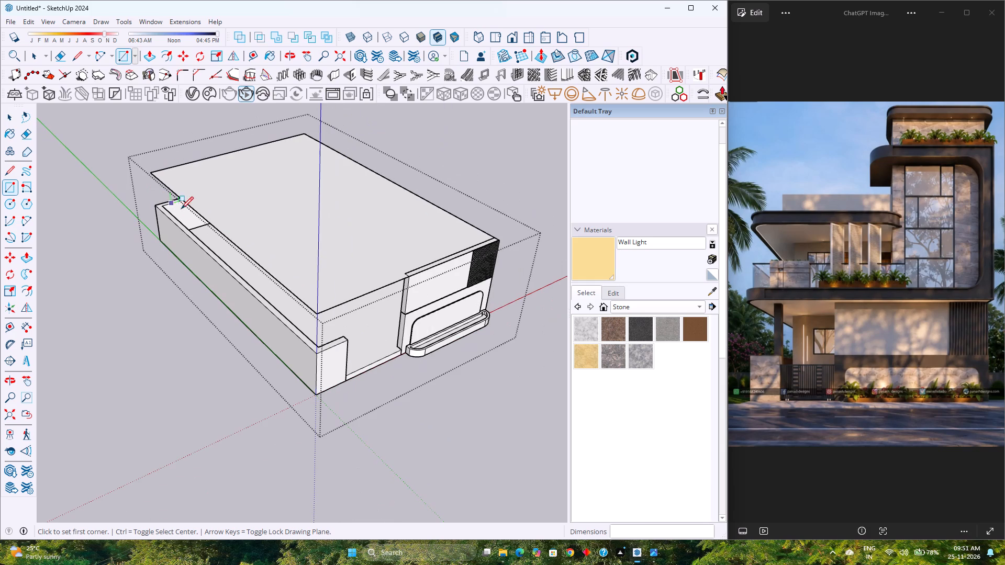
# Make the new horizontal rectangle above the walls, face and edges, into a group.
pyautogui.press('space')
pyautogui.tripleClick(277, 213)
pyautogui.rightClick(277, 213)
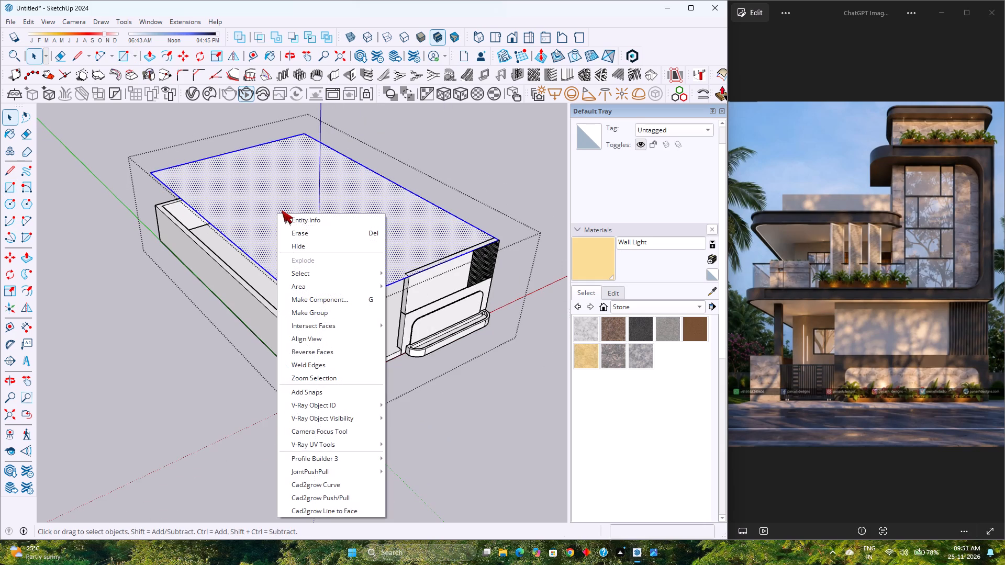
pyautogui.click(323, 318)
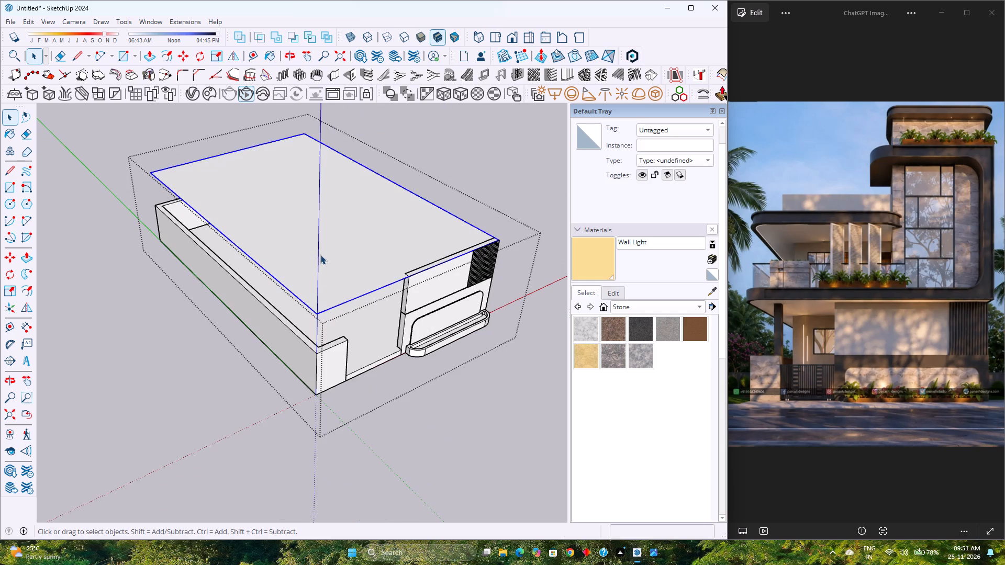
# Open the slab group above the walls for editing and extrude its rectangular face upward by 1'.
pyautogui.doubleClick(320, 255)
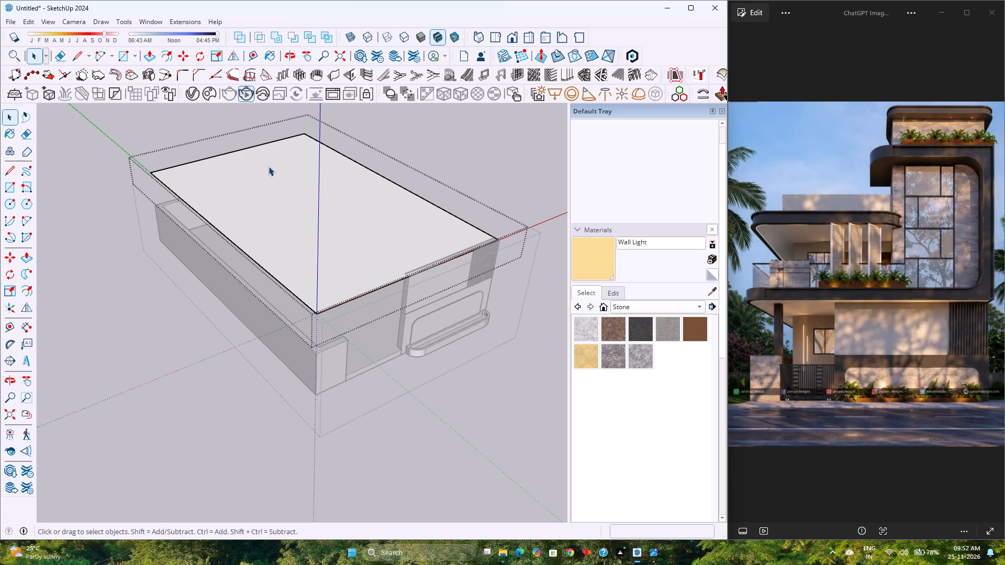
pyautogui.scroll(-4, 404, 230)
pyautogui.scroll(4, 404, 230)
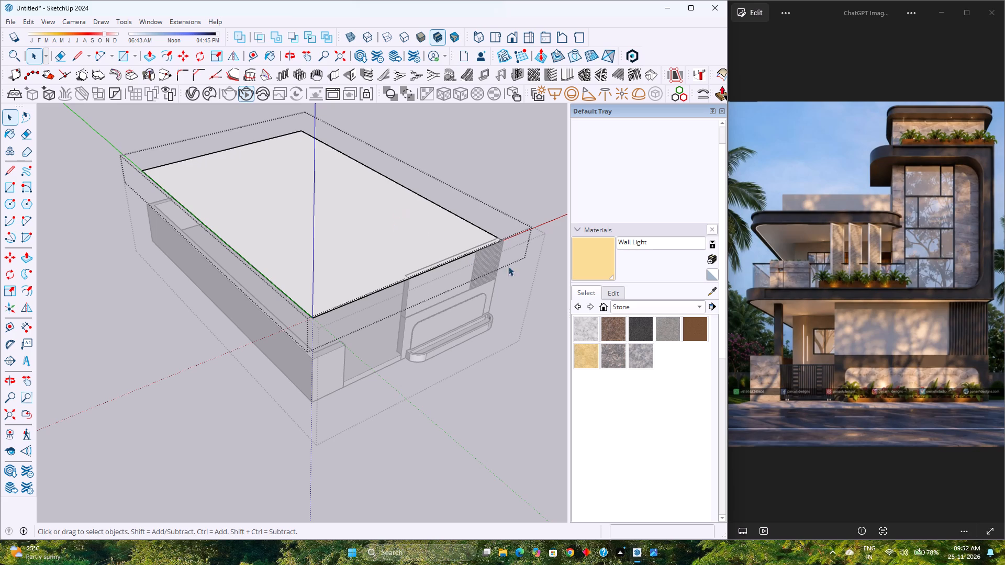
pyautogui.scroll(-4, 428, 276)
pyautogui.scroll(3, 428, 280)
pyautogui.scroll(-3, 428, 280)
pyautogui.scroll(4, 429, 282)
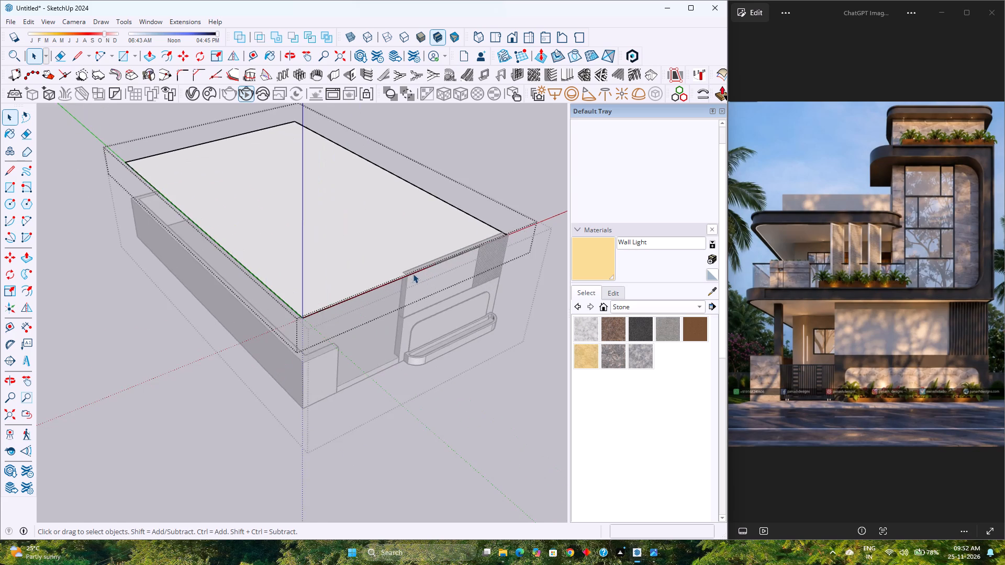
pyautogui.scroll(-4, 395, 269)
pyautogui.scroll(4, 398, 269)
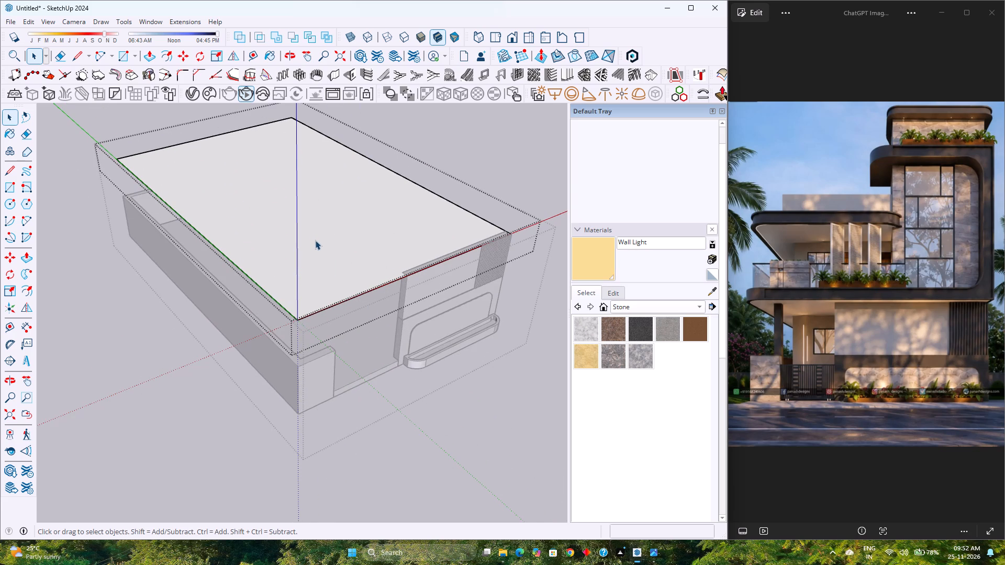
pyautogui.scroll(-4, 316, 243)
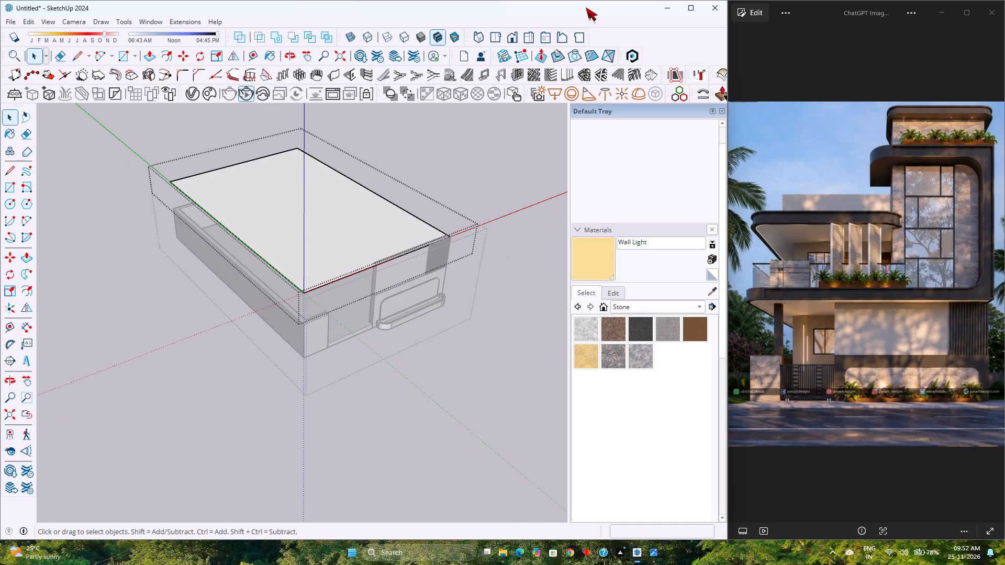
pyautogui.click(508, 33)
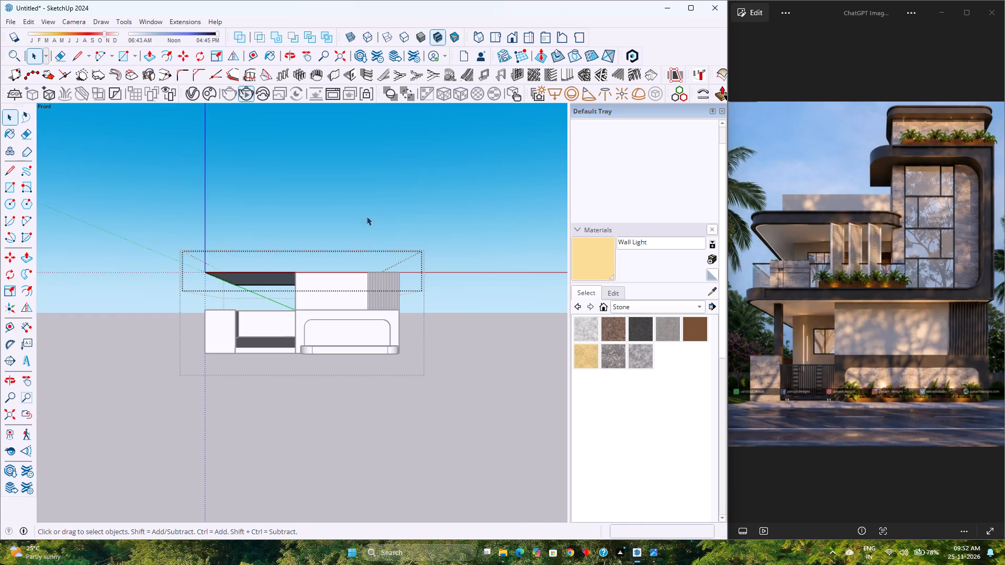
pyautogui.moveTo(404, 222); pyautogui.dragTo(520, 320, button='middle')
pyautogui.scroll(2, 265, 266)
pyautogui.moveTo(266, 267); pyautogui.dragTo(383, 353, button='middle')
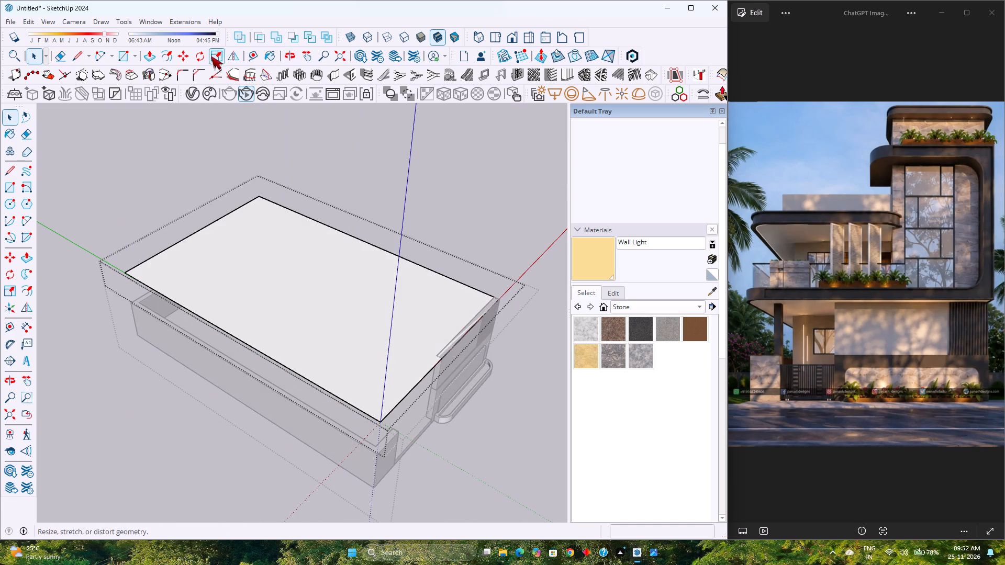
pyautogui.click(152, 61)
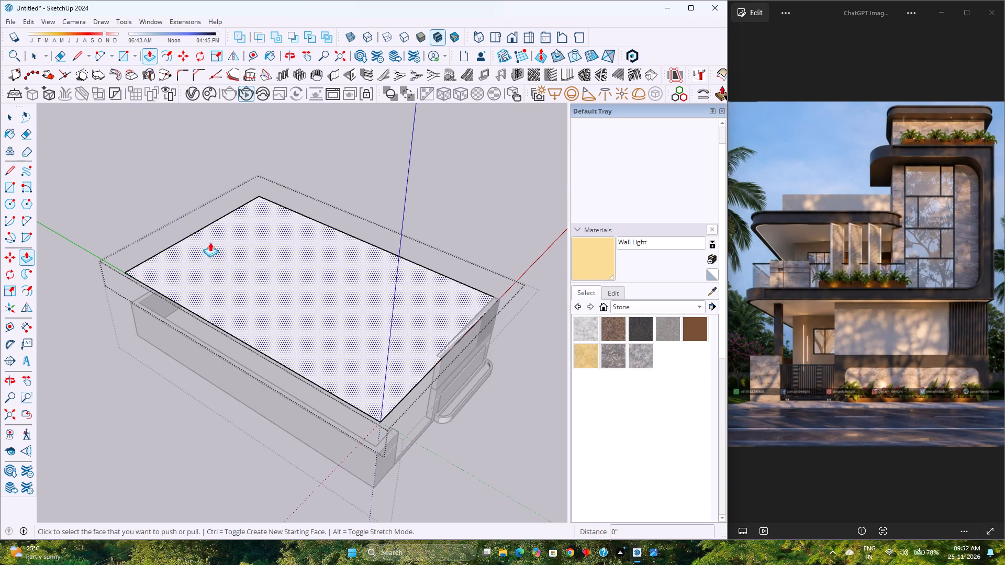
pyautogui.scroll(-3, 204, 274)
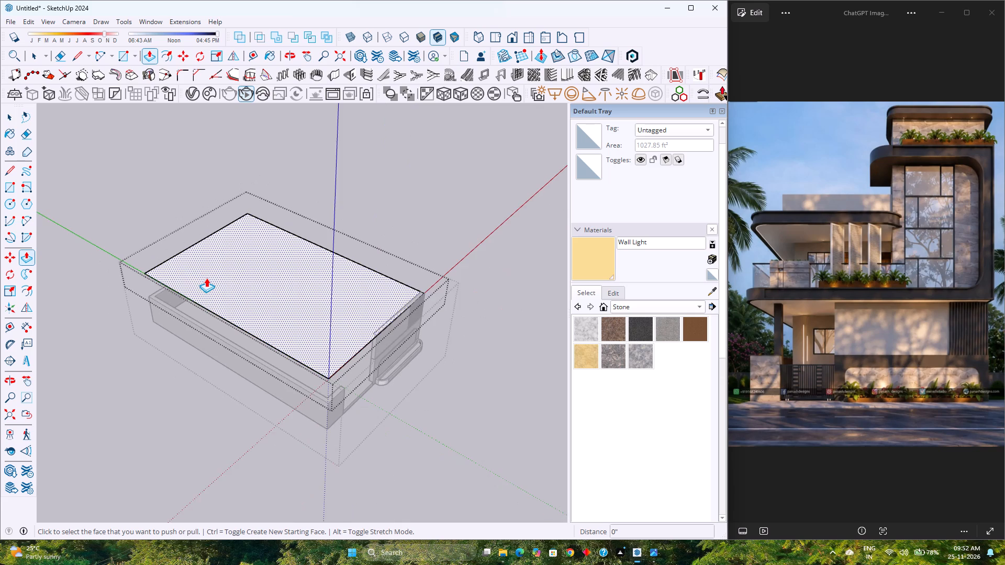
pyautogui.scroll(3, 206, 278)
pyautogui.click(213, 273)
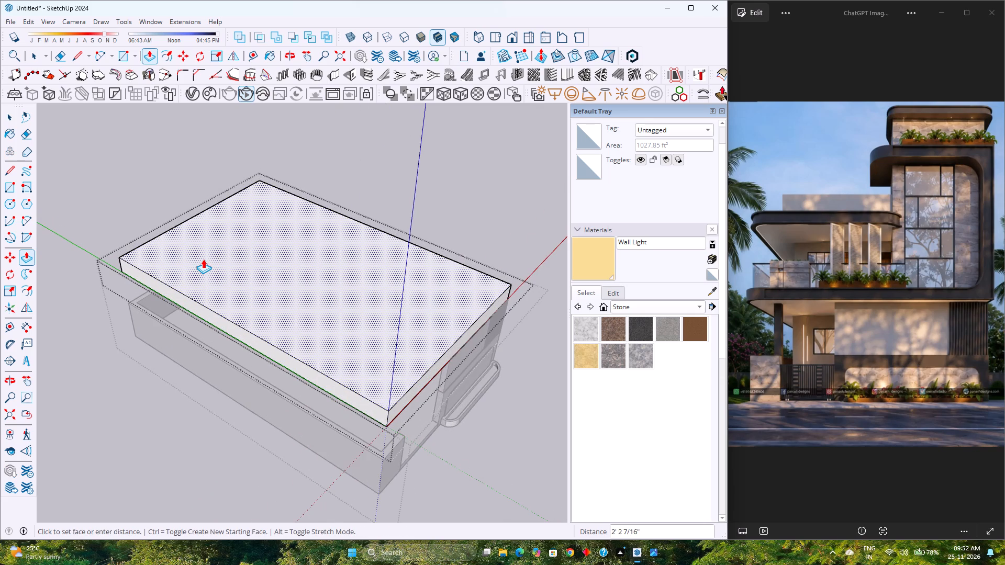
pyautogui.write("1'")
pyautogui.press('Return')
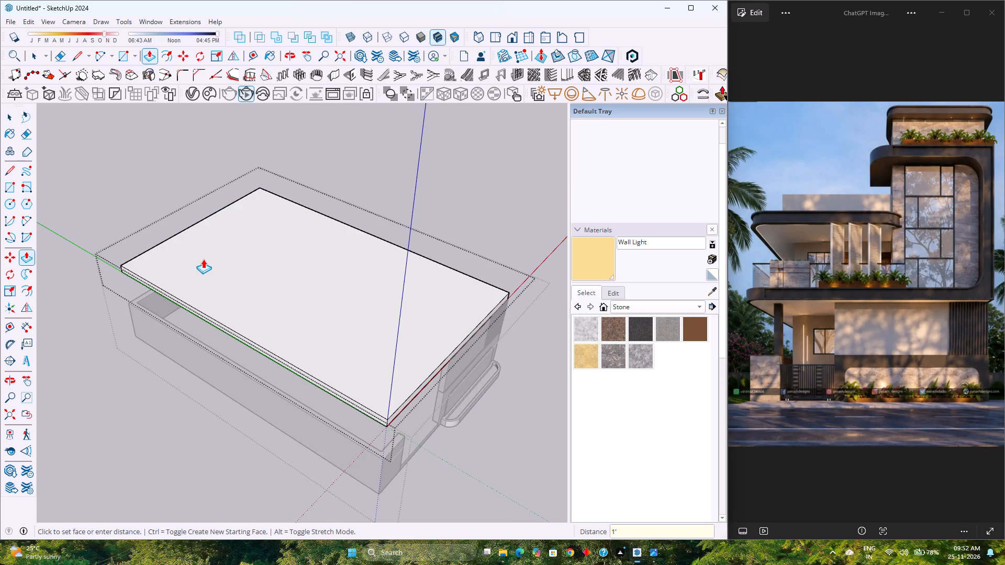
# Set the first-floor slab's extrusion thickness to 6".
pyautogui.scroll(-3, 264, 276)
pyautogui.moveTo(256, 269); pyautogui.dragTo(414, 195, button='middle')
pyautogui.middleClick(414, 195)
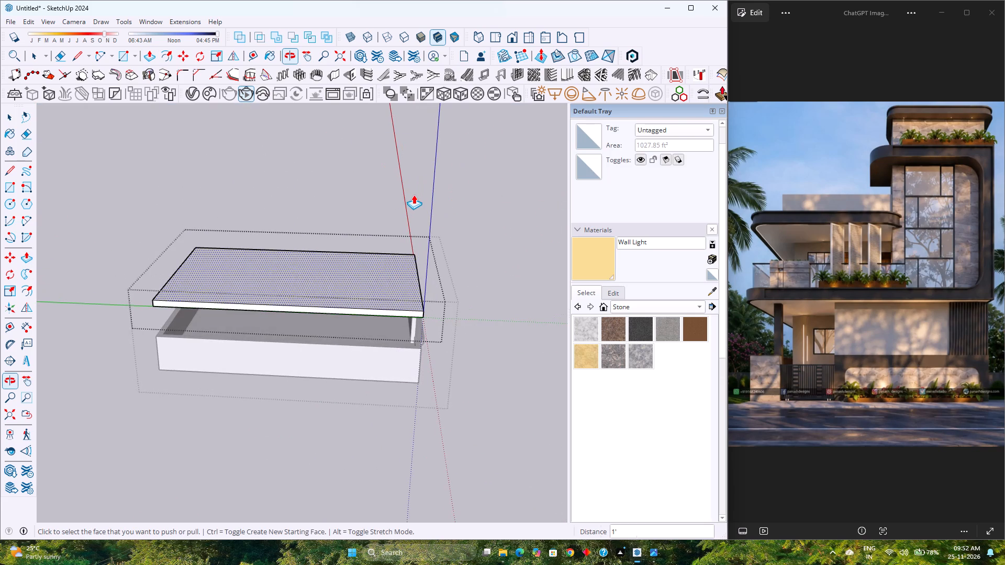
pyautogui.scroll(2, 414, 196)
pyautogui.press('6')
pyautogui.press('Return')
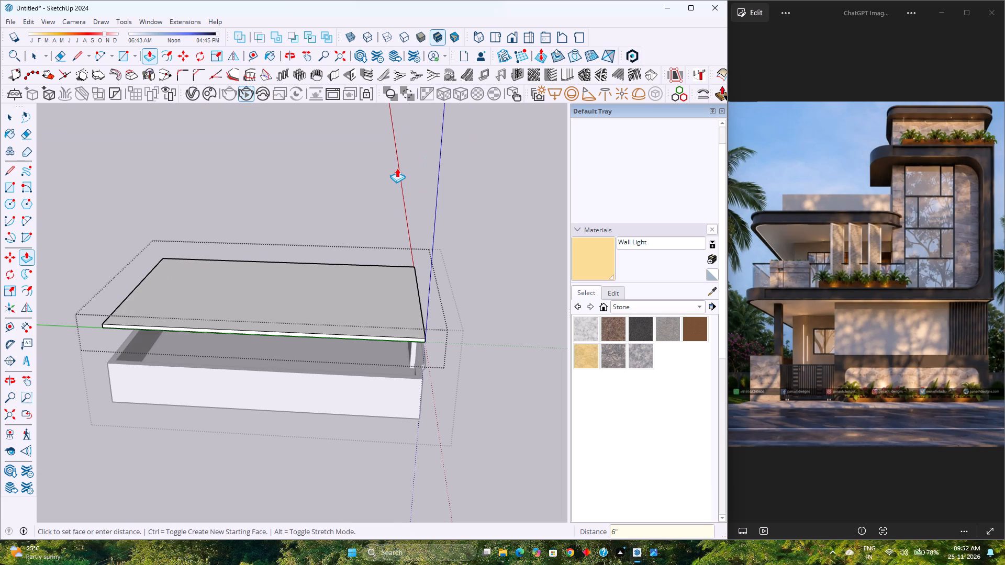
# Set the first-floor slab's extrusion thickness to 9".
pyautogui.scroll(-2, 487, 259)
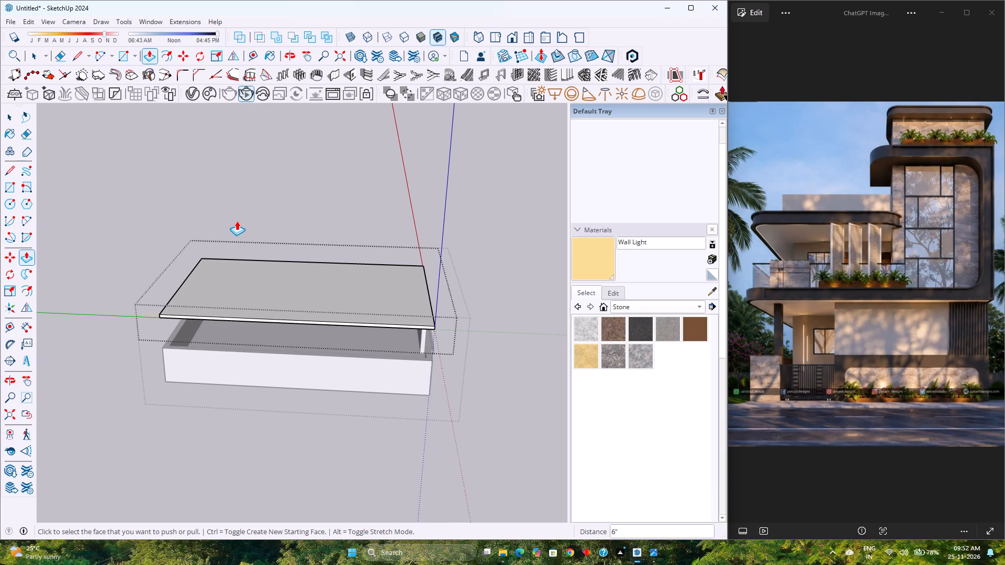
pyautogui.press('9')
pyautogui.press('Return')
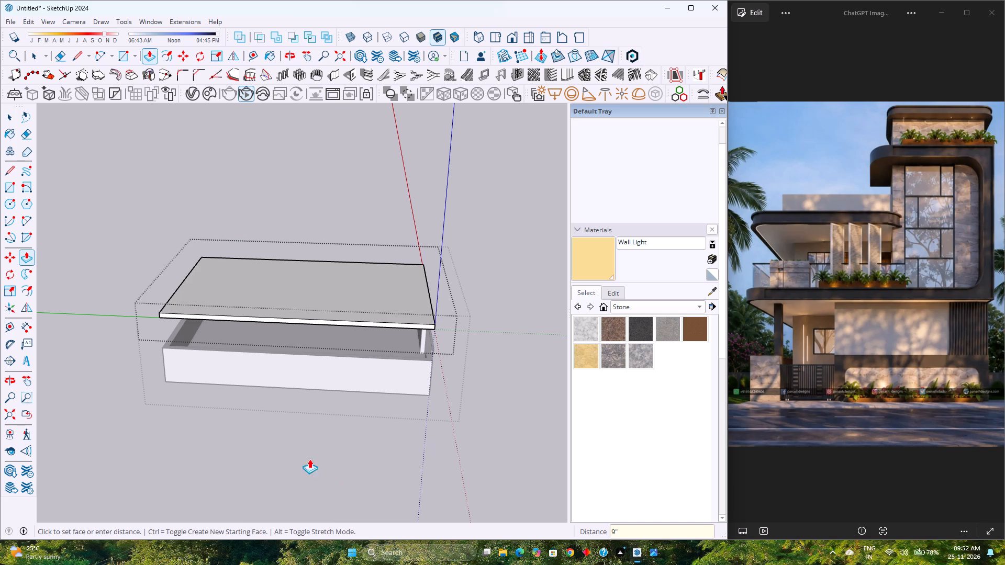
pyautogui.press('space')
# Examine the extruded slab from the front and in perspective, checking its thickness over the louvred wall and entrance.
pyautogui.scroll(-4, 438, 247)
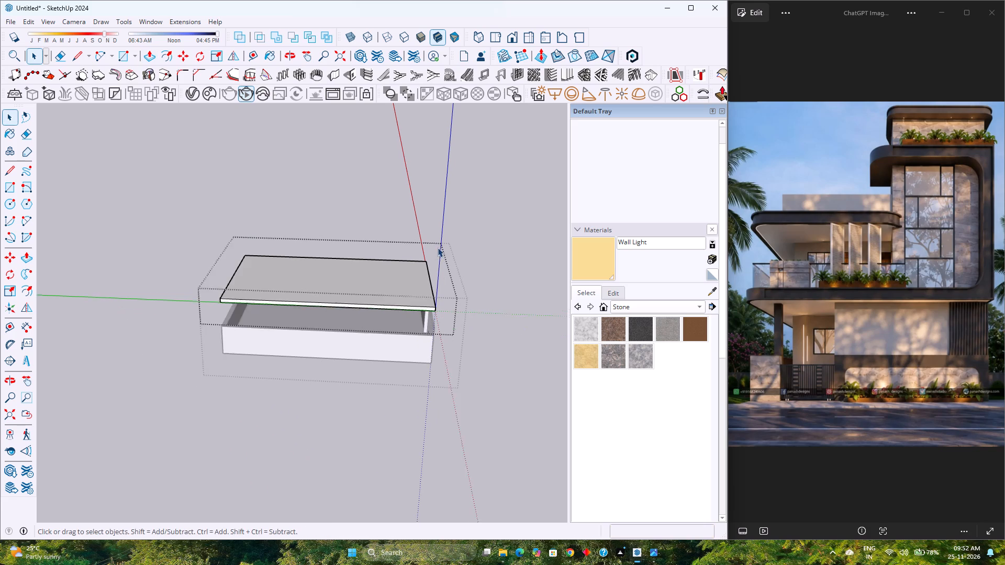
pyautogui.click(514, 36)
pyautogui.moveTo(405, 247); pyautogui.dragTo(390, 254, button='middle')
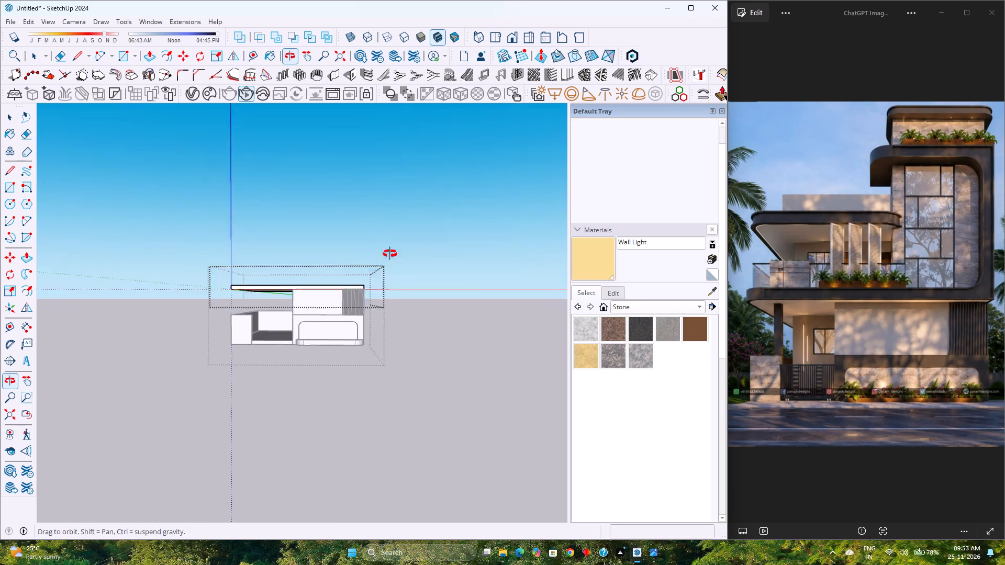
pyautogui.moveTo(390, 254); pyautogui.dragTo(249, 284, button='middle')
pyautogui.scroll(8, 237, 278)
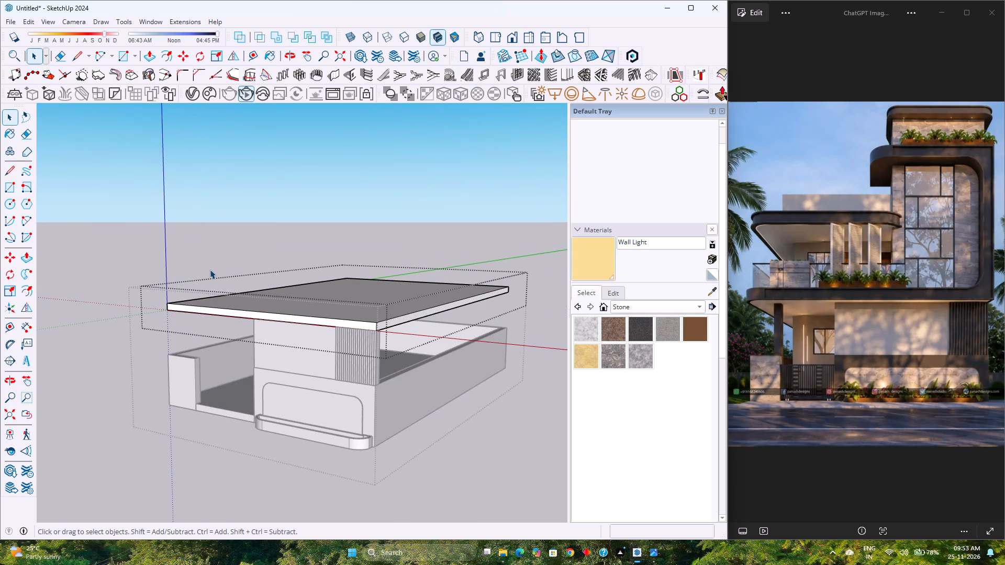
pyautogui.scroll(-3, 154, 289)
pyautogui.scroll(4, 161, 301)
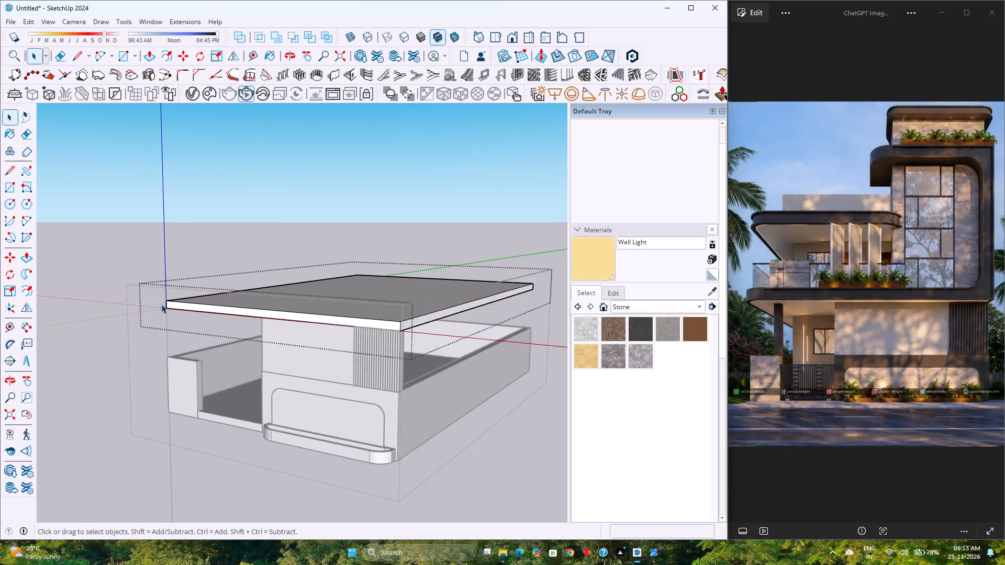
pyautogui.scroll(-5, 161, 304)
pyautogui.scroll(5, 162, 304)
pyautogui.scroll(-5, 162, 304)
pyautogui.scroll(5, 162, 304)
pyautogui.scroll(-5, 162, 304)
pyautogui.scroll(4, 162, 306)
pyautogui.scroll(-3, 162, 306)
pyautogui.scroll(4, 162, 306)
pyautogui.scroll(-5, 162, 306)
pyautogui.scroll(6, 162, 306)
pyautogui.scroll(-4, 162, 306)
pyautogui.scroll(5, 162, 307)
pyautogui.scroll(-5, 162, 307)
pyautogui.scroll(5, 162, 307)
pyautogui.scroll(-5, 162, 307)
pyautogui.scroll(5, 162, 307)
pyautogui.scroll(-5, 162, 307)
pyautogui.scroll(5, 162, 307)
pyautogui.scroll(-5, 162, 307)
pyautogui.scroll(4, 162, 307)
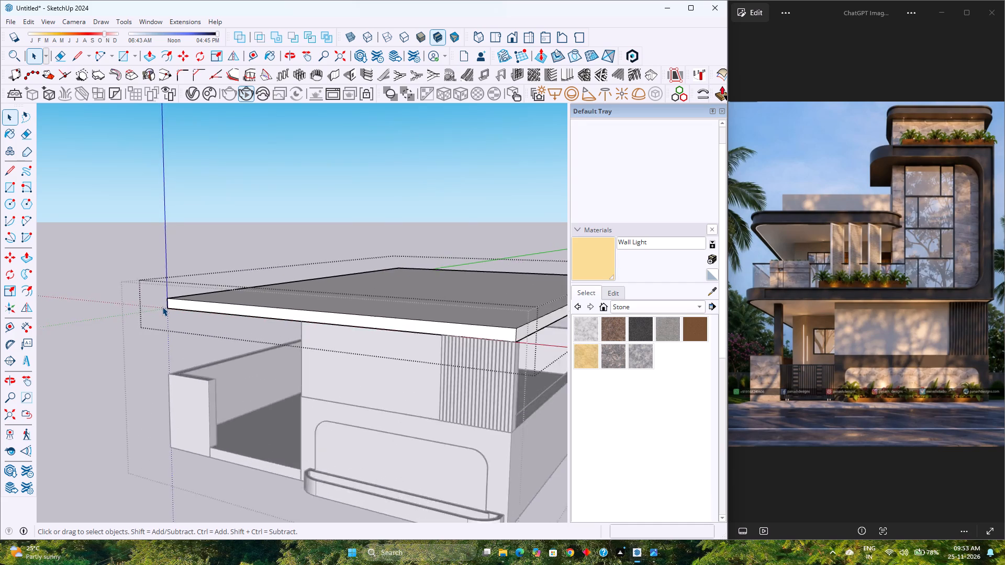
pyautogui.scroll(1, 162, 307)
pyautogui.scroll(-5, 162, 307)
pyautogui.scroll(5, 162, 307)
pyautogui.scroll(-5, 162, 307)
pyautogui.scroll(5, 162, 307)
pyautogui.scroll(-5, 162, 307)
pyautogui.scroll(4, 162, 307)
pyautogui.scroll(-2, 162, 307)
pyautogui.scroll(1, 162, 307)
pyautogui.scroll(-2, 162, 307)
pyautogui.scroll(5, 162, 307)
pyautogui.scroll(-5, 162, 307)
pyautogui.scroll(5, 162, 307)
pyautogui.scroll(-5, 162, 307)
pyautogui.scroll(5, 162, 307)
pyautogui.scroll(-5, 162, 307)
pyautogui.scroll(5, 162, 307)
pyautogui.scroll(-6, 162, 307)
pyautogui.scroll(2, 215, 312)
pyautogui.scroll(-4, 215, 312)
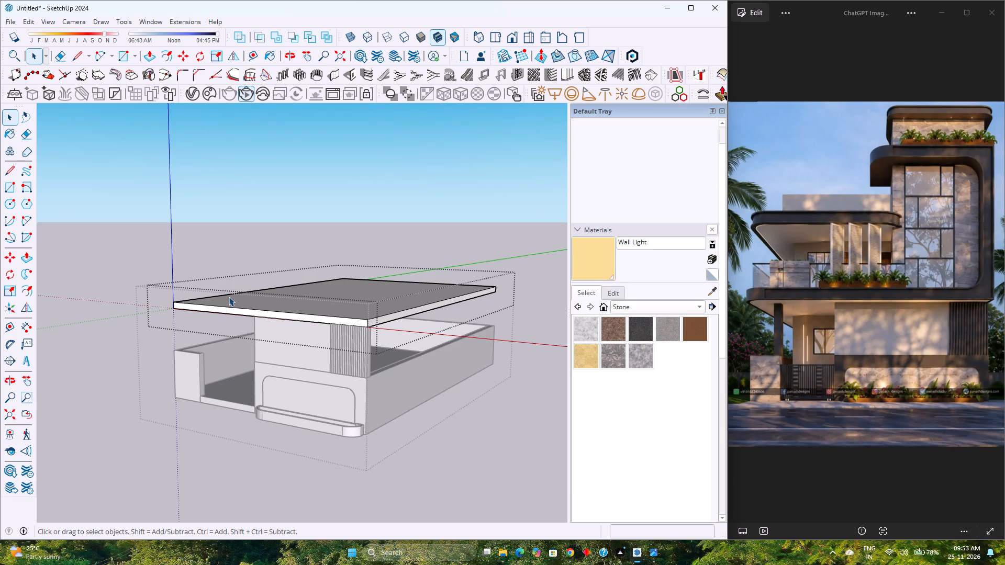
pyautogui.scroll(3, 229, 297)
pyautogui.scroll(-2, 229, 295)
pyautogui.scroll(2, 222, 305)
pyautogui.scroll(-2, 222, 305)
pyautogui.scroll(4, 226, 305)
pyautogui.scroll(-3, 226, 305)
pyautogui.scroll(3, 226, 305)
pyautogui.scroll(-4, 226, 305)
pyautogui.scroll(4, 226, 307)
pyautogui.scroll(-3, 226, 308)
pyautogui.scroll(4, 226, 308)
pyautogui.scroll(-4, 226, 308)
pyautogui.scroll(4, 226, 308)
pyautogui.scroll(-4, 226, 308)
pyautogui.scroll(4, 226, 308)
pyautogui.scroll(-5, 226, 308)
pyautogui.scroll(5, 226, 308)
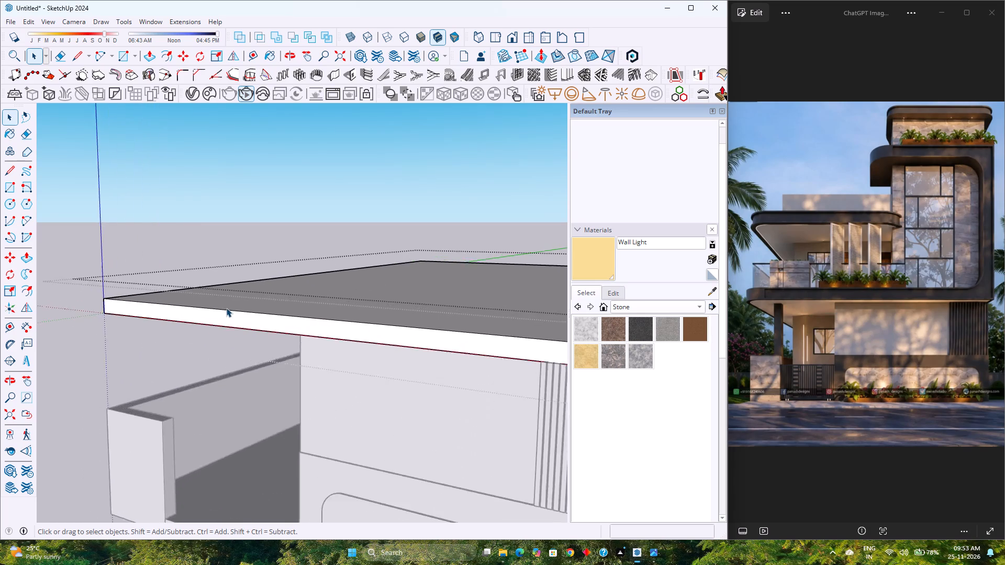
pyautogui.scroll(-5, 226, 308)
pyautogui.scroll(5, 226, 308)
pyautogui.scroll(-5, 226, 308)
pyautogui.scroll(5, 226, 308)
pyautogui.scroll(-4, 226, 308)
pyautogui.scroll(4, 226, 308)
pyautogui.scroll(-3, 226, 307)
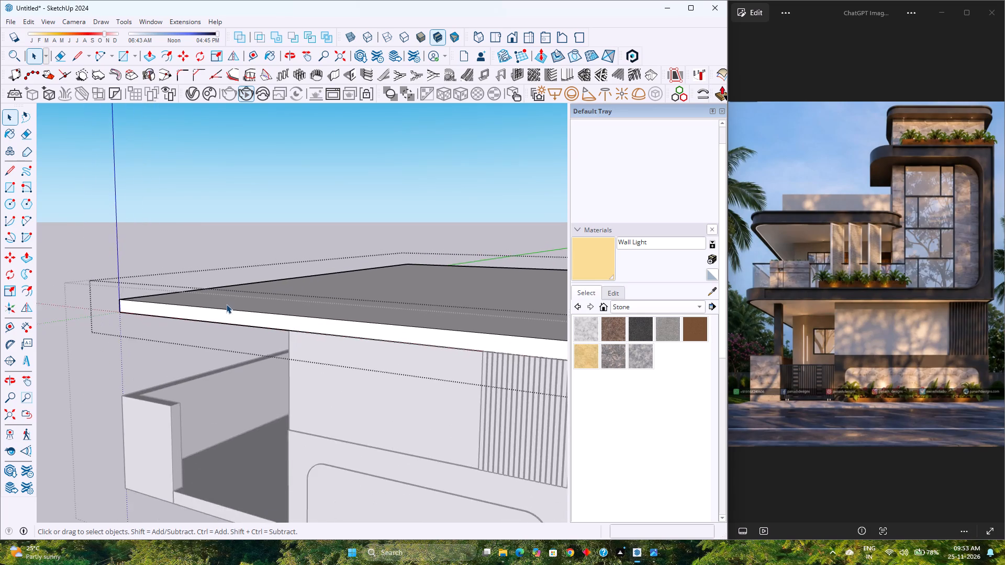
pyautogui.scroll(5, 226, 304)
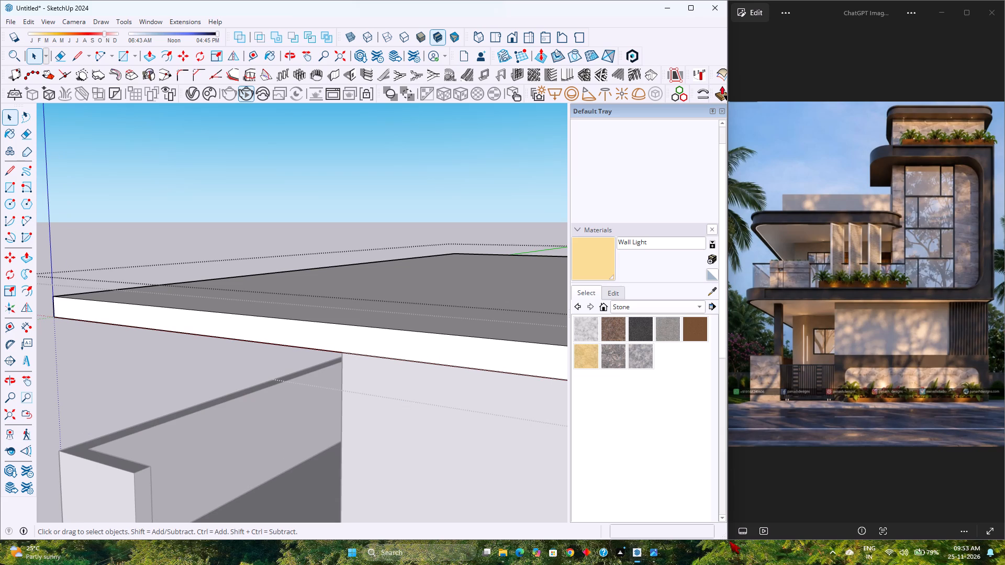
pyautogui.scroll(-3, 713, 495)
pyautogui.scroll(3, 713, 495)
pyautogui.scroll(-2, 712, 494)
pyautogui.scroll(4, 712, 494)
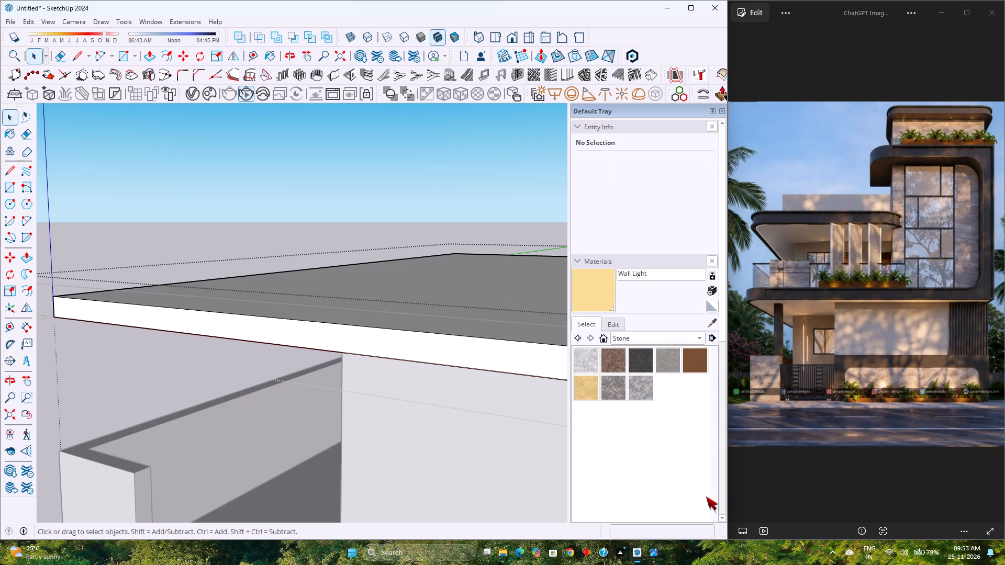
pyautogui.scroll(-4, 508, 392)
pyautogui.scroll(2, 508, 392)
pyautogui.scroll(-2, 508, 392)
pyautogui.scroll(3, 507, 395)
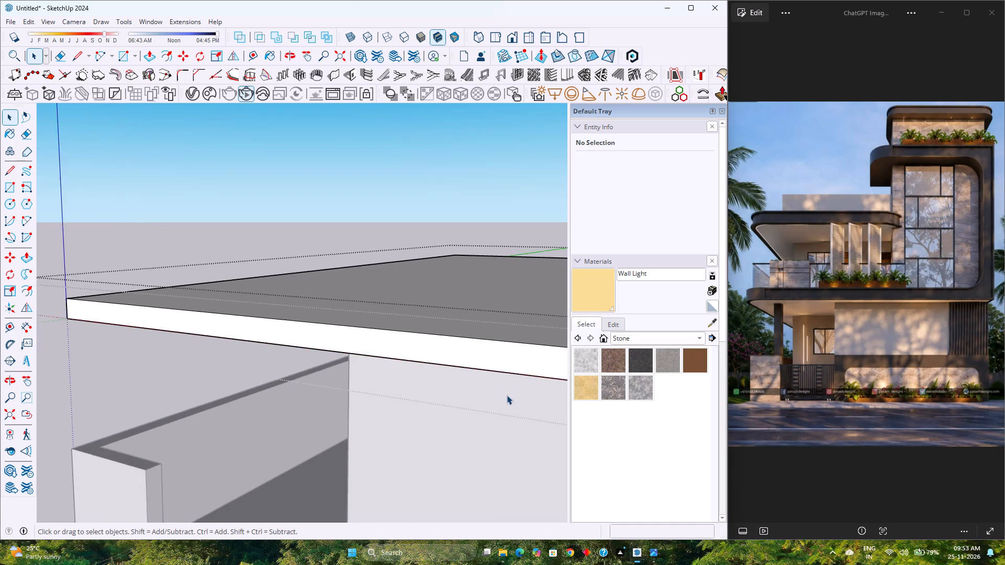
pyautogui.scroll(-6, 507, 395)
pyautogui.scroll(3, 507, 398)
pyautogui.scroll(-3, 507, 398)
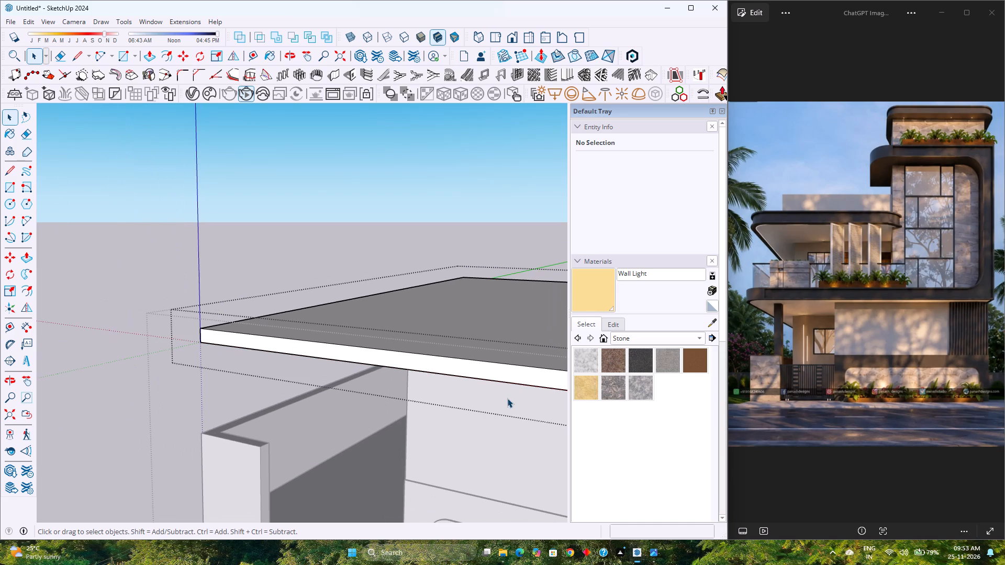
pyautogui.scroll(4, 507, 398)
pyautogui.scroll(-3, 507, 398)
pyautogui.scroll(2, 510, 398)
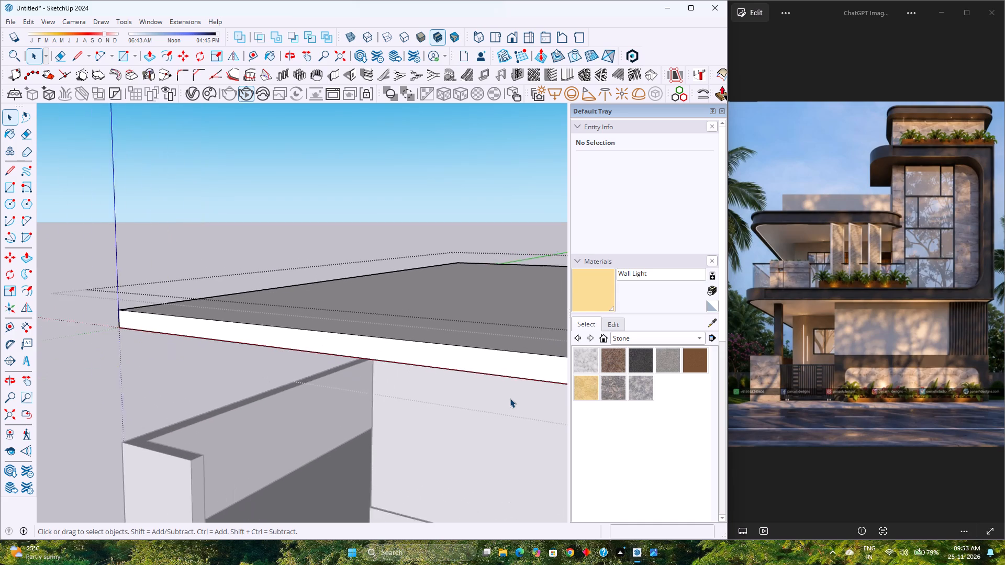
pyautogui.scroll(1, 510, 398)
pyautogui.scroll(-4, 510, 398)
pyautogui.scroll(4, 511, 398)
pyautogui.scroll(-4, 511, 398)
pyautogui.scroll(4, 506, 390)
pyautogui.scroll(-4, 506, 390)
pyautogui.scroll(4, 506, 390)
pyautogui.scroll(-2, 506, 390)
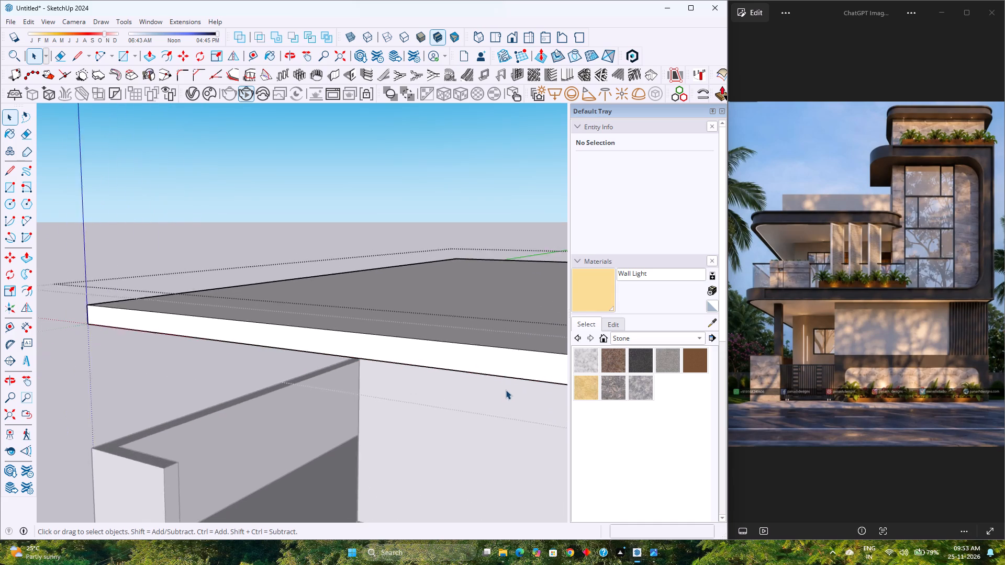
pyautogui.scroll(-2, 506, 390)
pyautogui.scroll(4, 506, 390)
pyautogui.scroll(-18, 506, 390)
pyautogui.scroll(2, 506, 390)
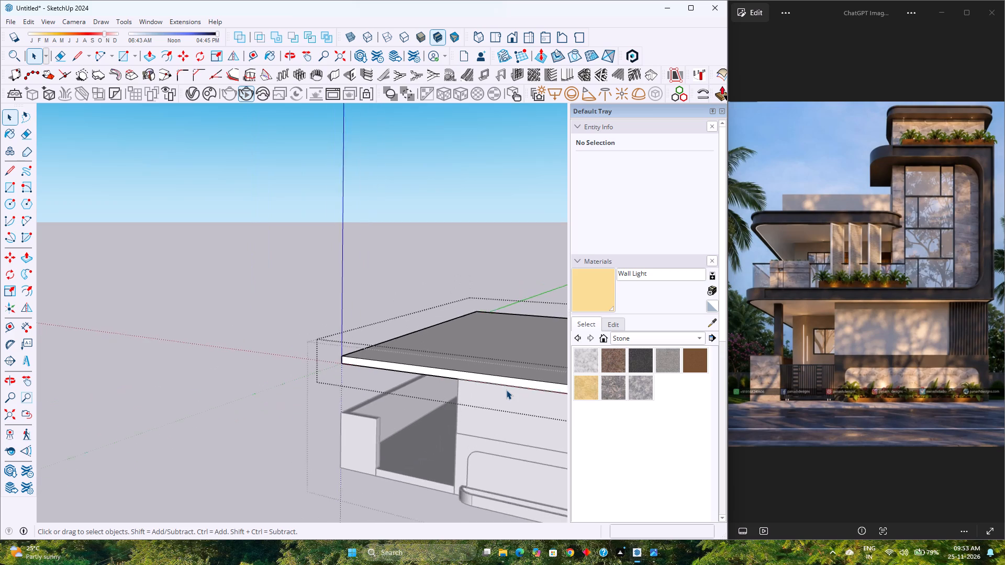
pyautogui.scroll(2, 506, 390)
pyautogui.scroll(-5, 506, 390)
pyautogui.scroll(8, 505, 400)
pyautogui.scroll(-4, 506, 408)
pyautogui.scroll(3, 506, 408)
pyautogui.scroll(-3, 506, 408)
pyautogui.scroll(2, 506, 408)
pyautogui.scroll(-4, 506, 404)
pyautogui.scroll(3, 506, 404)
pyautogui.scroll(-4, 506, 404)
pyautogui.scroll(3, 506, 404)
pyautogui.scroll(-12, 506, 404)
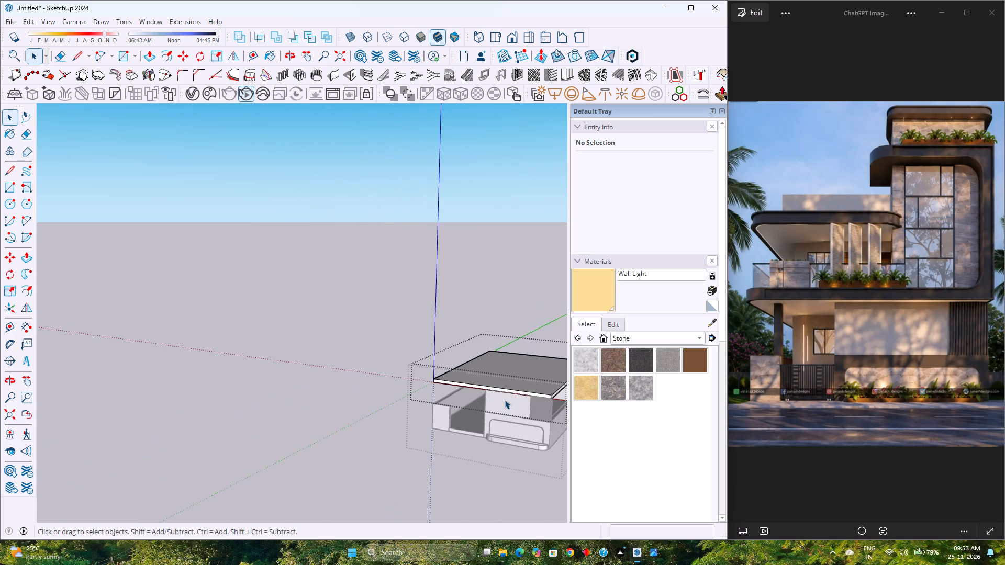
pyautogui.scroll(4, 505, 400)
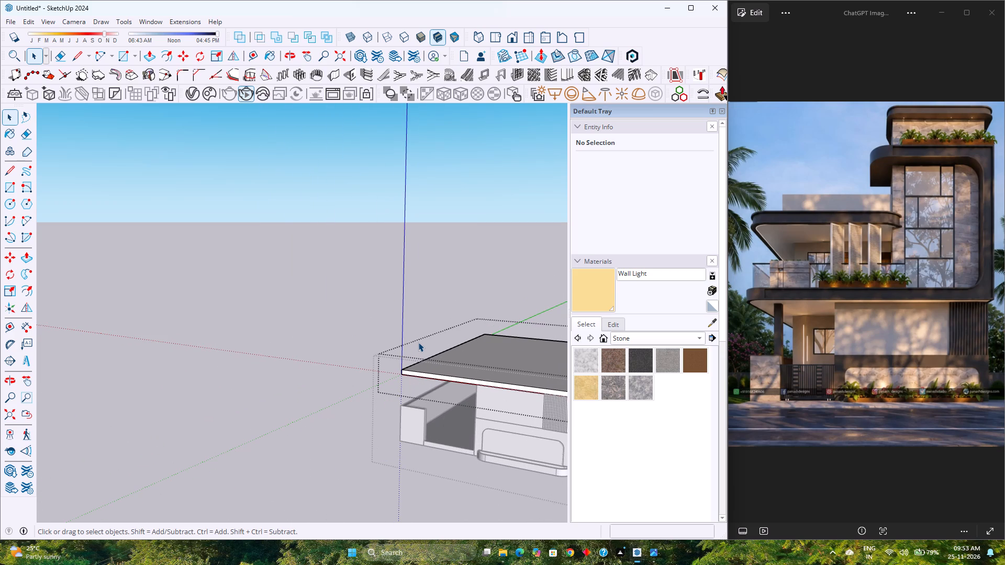
# Examine the slab again in the standard Front view and from an angle, checking its front edge against the walls below.
pyautogui.click(509, 41)
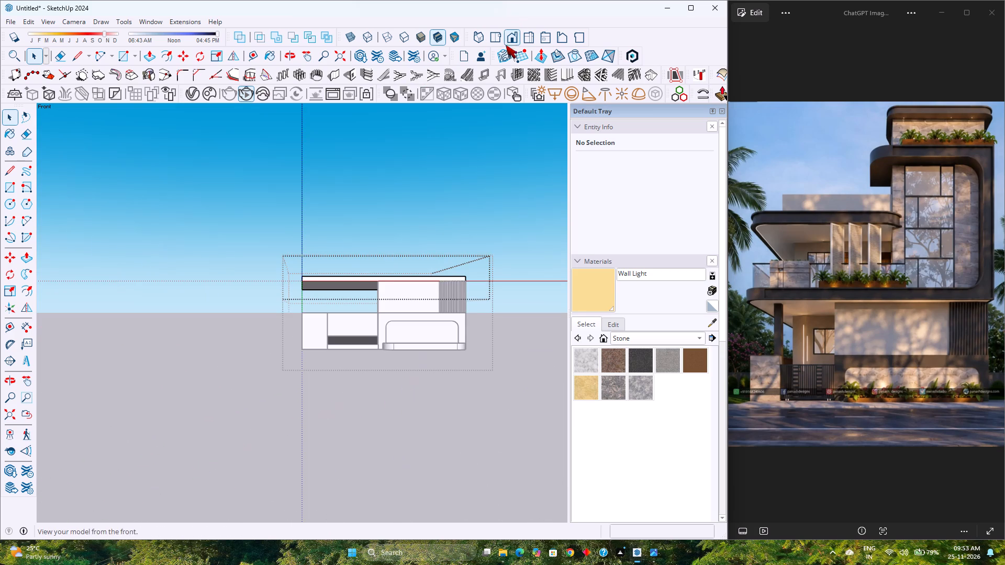
pyautogui.moveTo(381, 269); pyautogui.dragTo(266, 304, button='middle')
pyautogui.scroll(5, 295, 279)
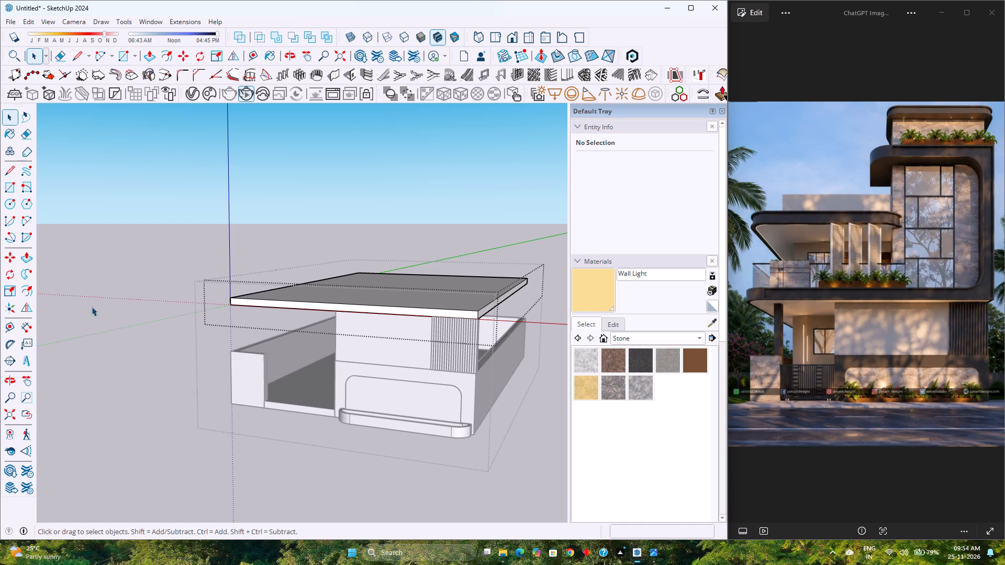
pyautogui.scroll(-5, 380, 239)
pyautogui.scroll(5, 386, 223)
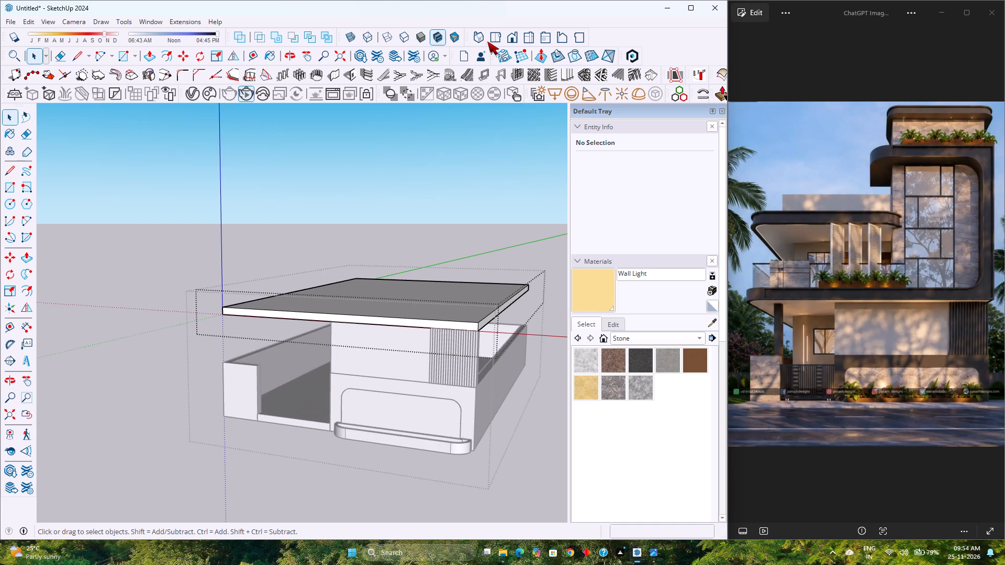
# Examine the first-floor slab from above, the front and below, checking its overhang above the entrance opening and plot wall.
pyautogui.click(517, 41)
pyautogui.moveTo(323, 247); pyautogui.dragTo(340, 461, button='middle')
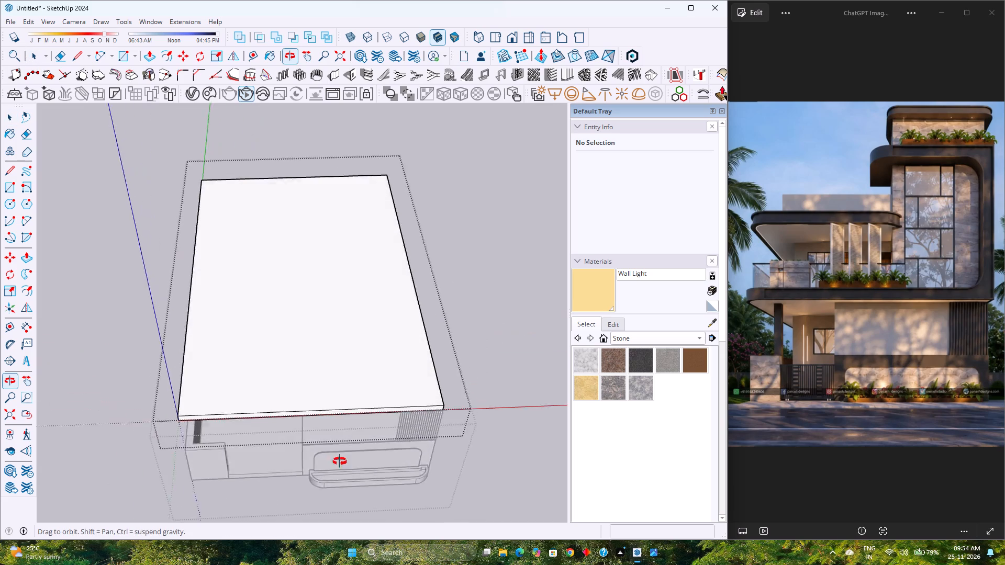
pyautogui.moveTo(340, 461); pyautogui.dragTo(408, 448, button='middle')
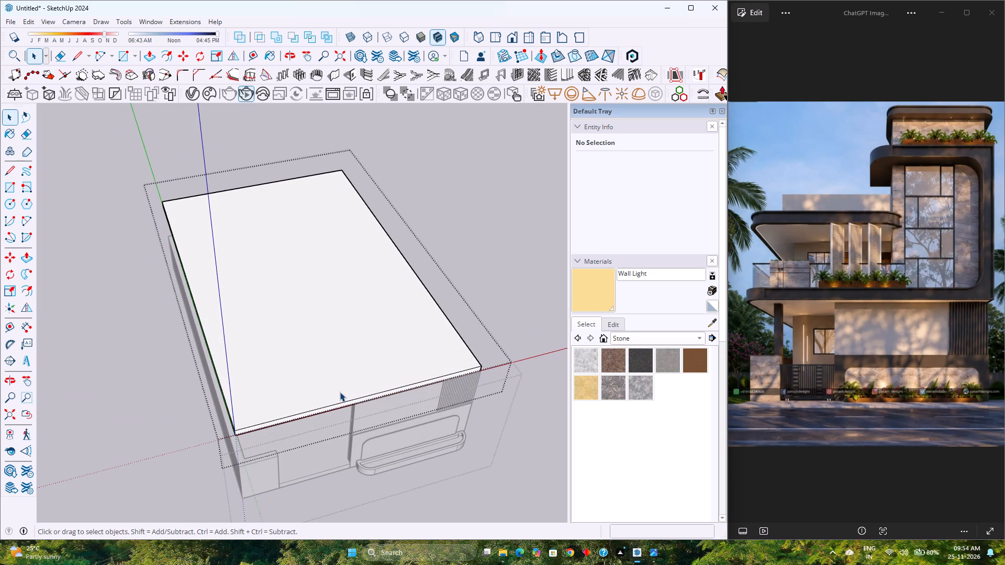
pyautogui.scroll(-3, 339, 392)
pyautogui.scroll(3, 339, 392)
pyautogui.scroll(-2, 339, 392)
pyautogui.scroll(2, 339, 392)
pyautogui.scroll(-1, 339, 392)
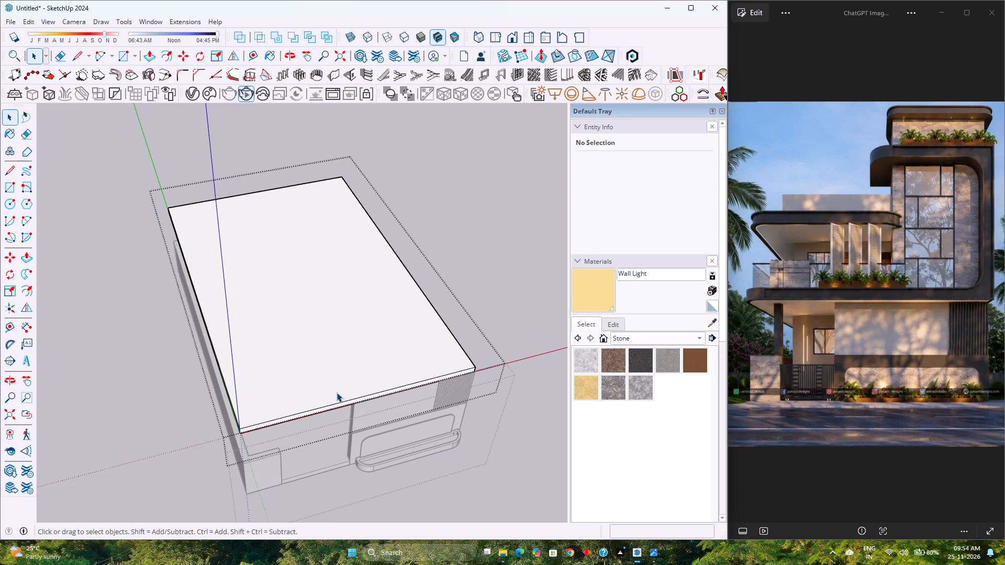
pyautogui.scroll(-1, 337, 392)
pyautogui.scroll(2, 337, 392)
pyautogui.scroll(-3, 337, 392)
pyautogui.moveTo(344, 433); pyautogui.dragTo(183, 300, button='middle')
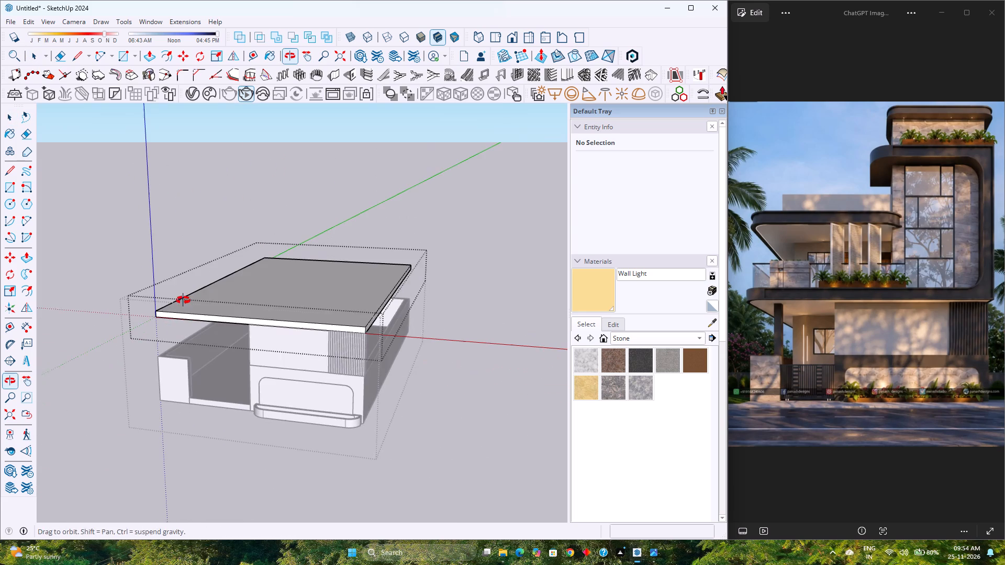
pyautogui.moveTo(183, 300); pyautogui.dragTo(185, 300, button='middle')
pyautogui.scroll(-4, 210, 293)
pyautogui.scroll(4, 209, 295)
pyautogui.scroll(-2, 209, 295)
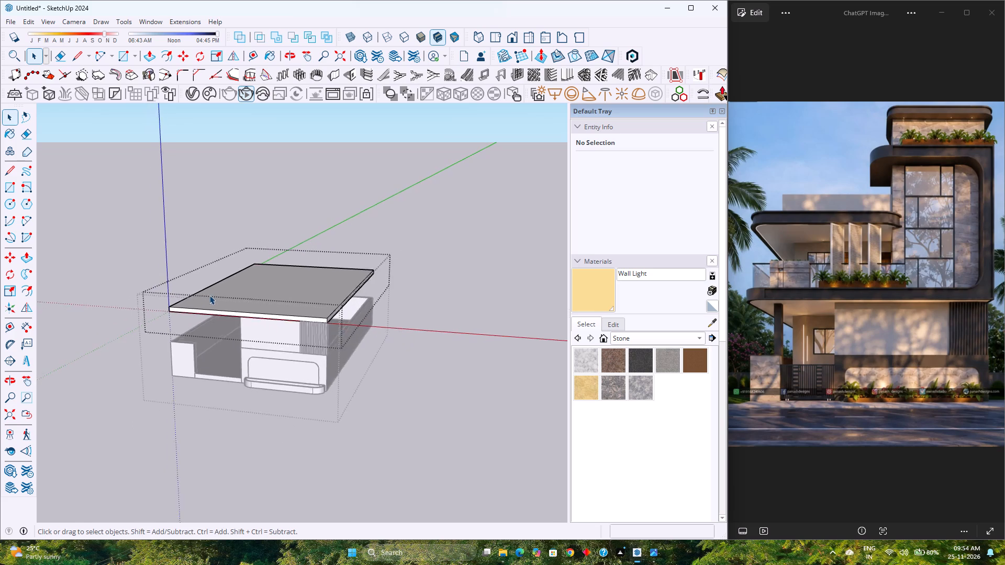
pyautogui.scroll(-2, 209, 295)
pyautogui.scroll(4, 209, 295)
pyautogui.scroll(-4, 209, 295)
pyautogui.scroll(4, 209, 295)
pyautogui.scroll(-4, 209, 295)
pyautogui.scroll(2, 209, 295)
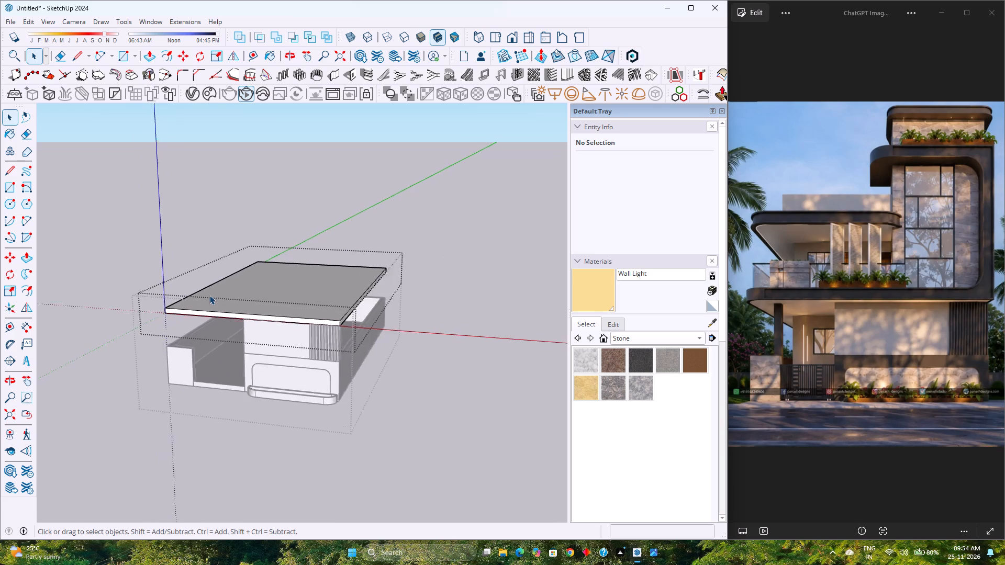
pyautogui.scroll(1, 209, 295)
pyautogui.scroll(-4, 209, 295)
pyautogui.scroll(4, 209, 295)
pyautogui.scroll(-1, 208, 299)
pyautogui.scroll(4, 208, 300)
pyautogui.scroll(-5, 208, 300)
pyautogui.scroll(4, 191, 323)
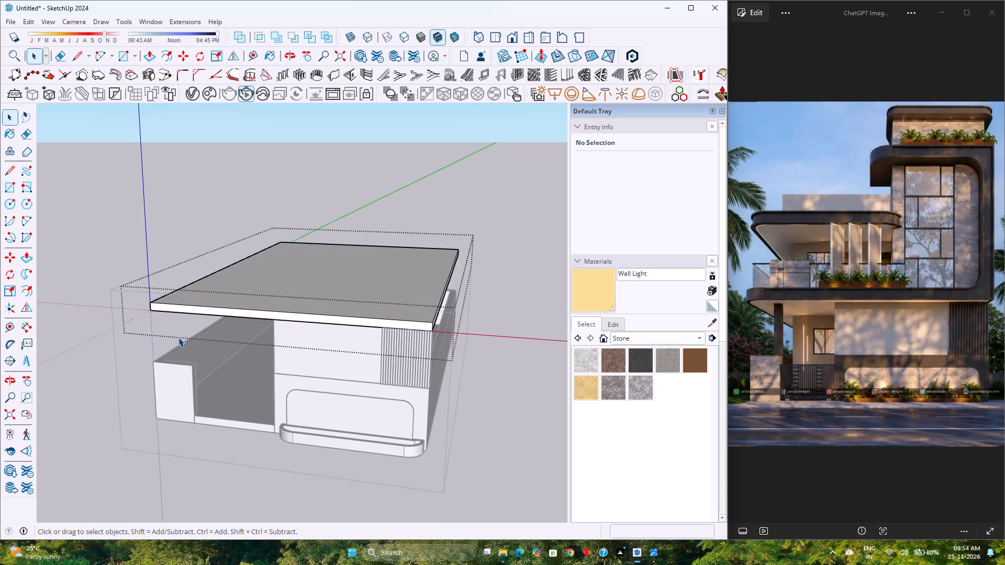
pyautogui.moveTo(189, 347); pyautogui.dragTo(246, 258, button='middle')
pyautogui.scroll(3, 313, 255)
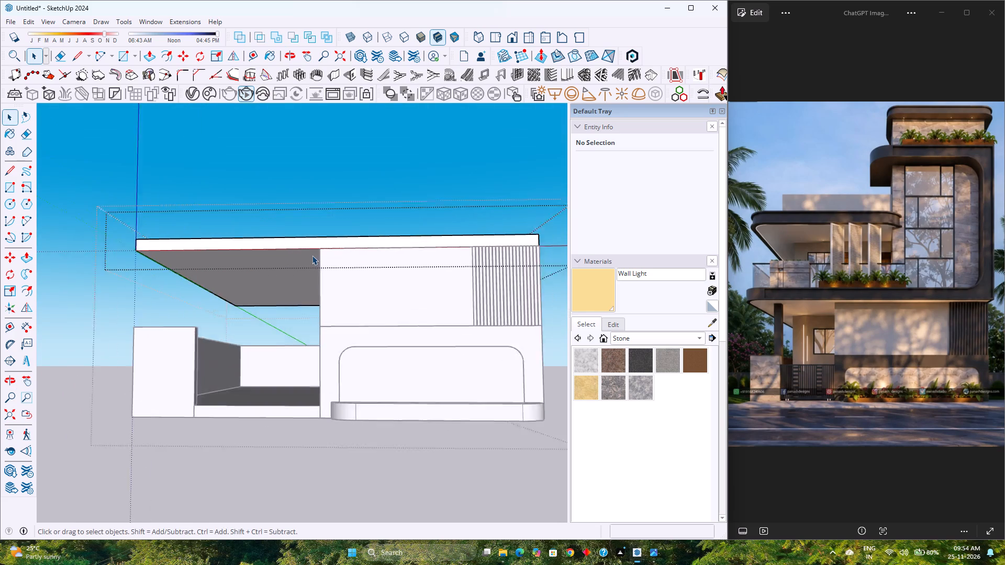
pyautogui.scroll(2, 312, 255)
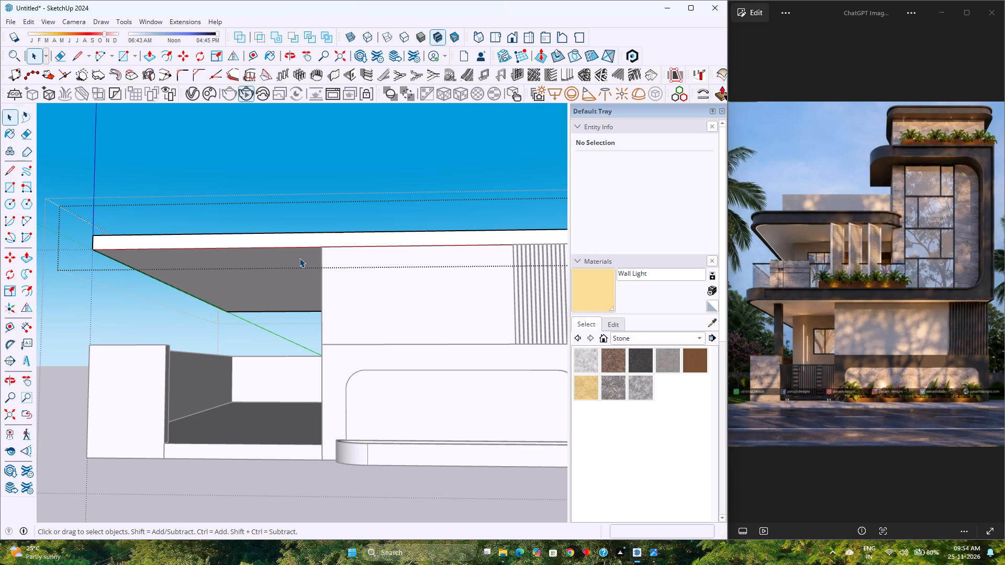
pyautogui.moveTo(318, 246); pyautogui.dragTo(228, 317, button='middle')
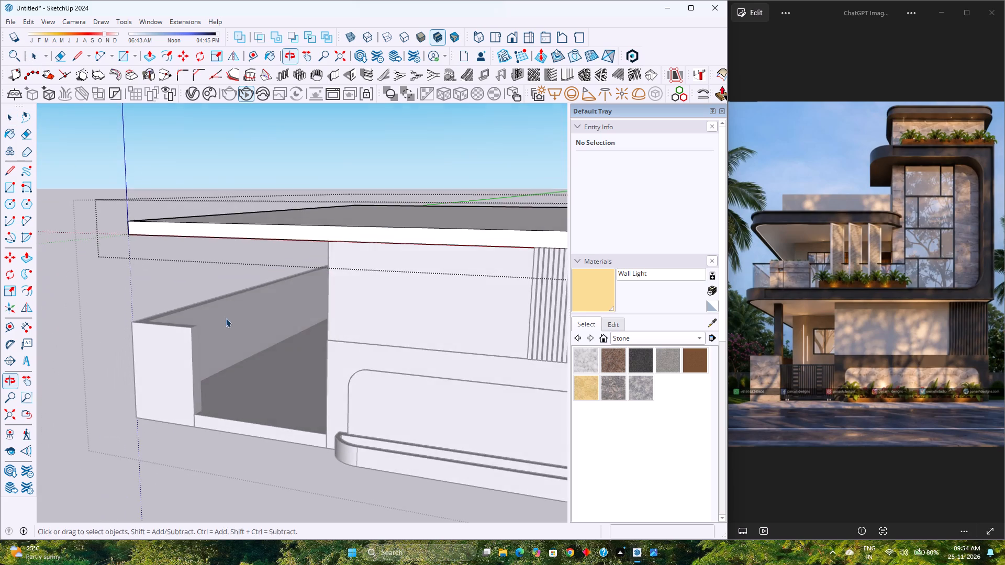
# Place guides 2'6" in from the slab's side edge and front edge at the entrance-side corner.
pyautogui.scroll(-5, 217, 311)
pyautogui.moveTo(236, 220); pyautogui.dragTo(291, 341, button='middle')
pyautogui.scroll(3, 211, 341)
pyautogui.moveTo(251, 286); pyautogui.dragTo(267, 327, button='middle')
pyautogui.scroll(1, 267, 327)
pyautogui.click(257, 59)
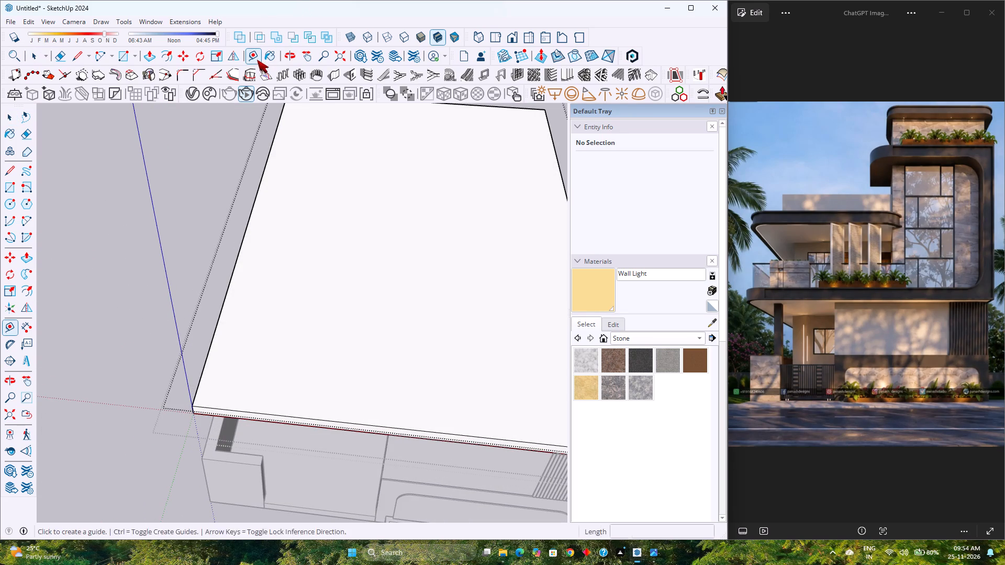
pyautogui.click(233, 267)
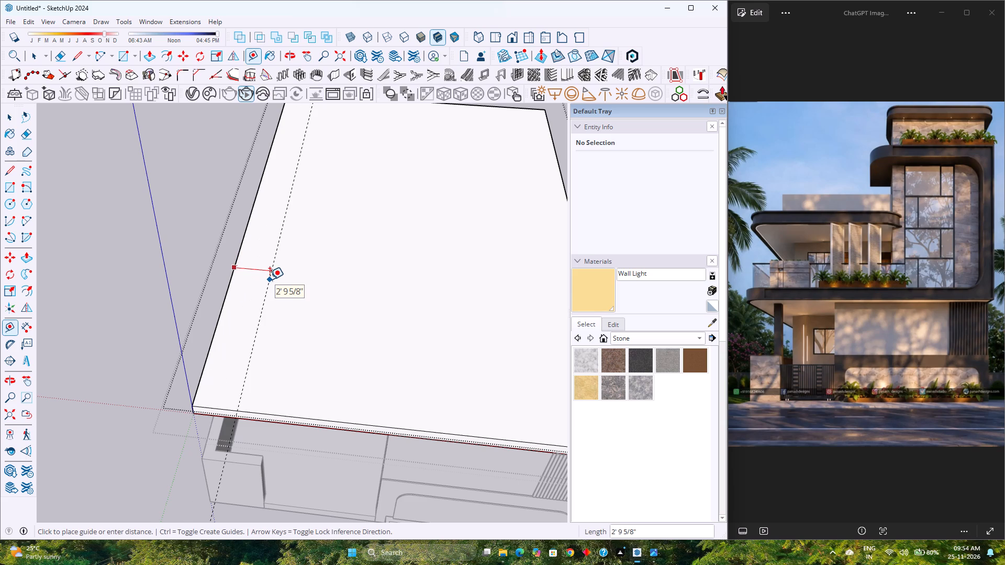
pyautogui.write("2'6")
pyautogui.press('Return')
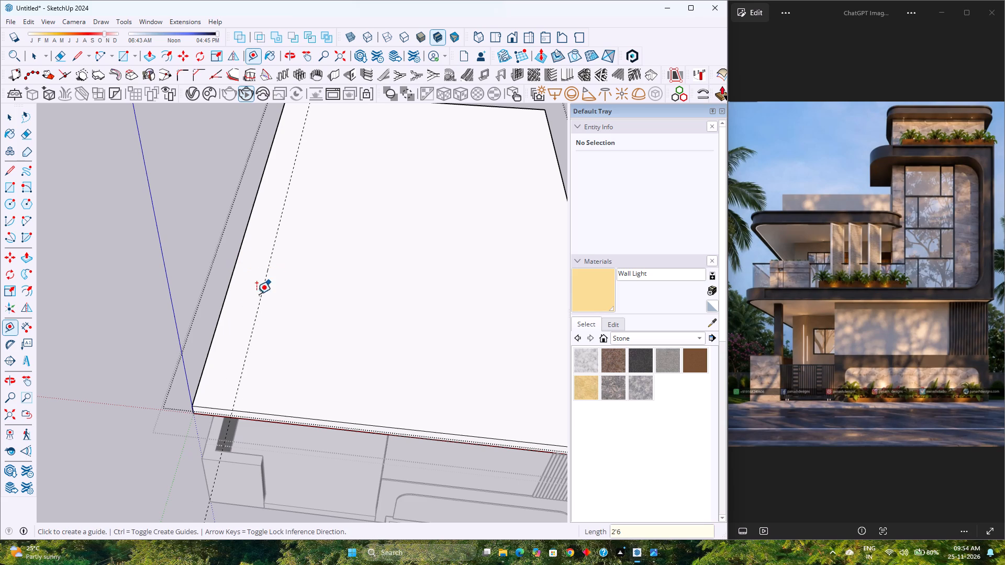
pyautogui.click(266, 413)
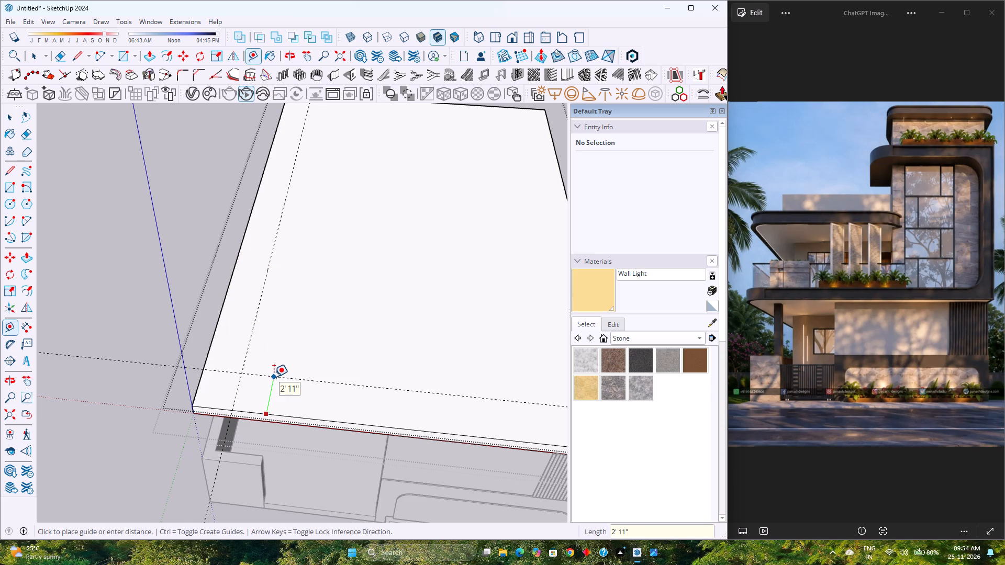
pyautogui.write("2'6")
pyautogui.press('Return')
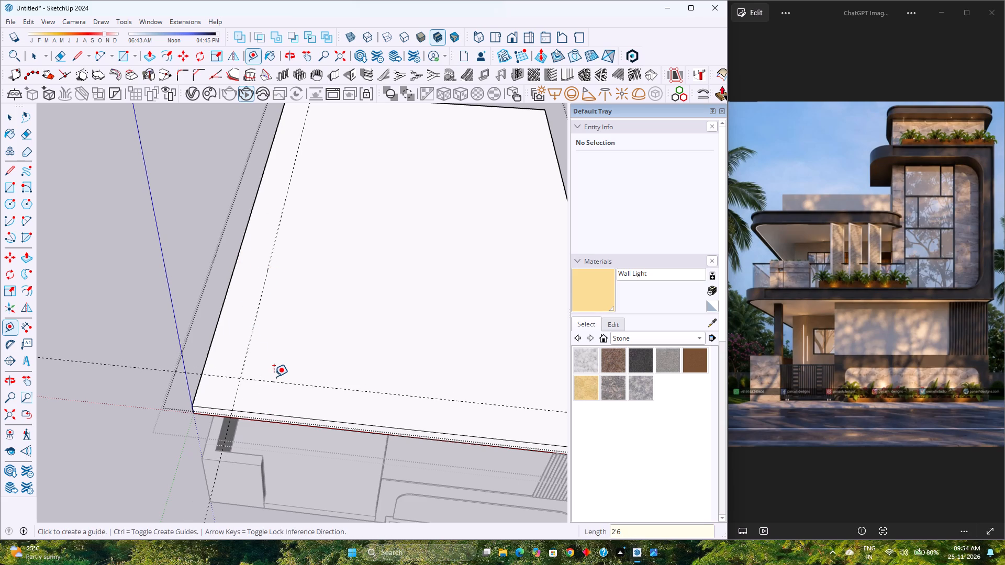
# Draw a tangent arc across the slab's entrance-side front corner between the two guides' intersections with the edges.
pyautogui.press('a')
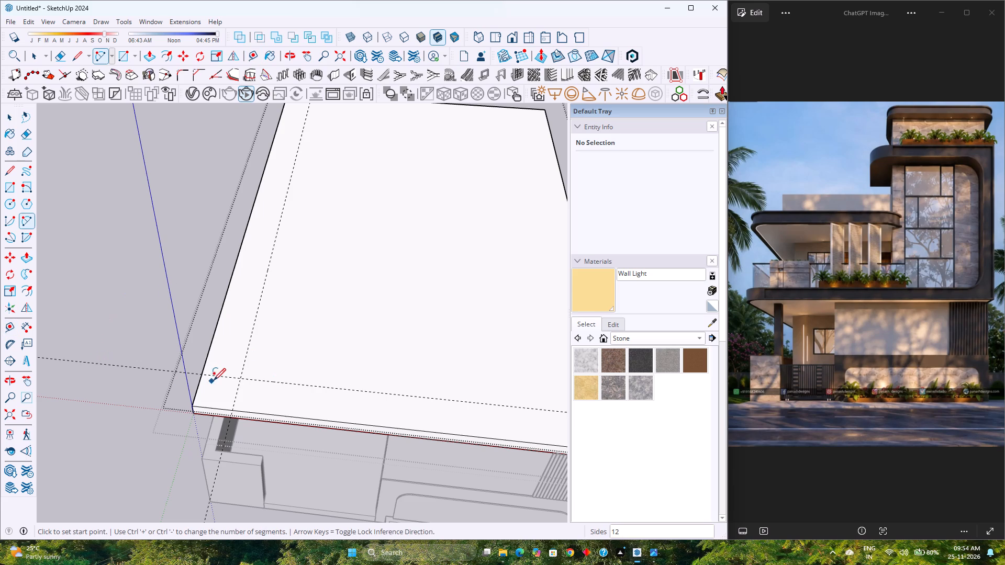
pyautogui.click(207, 372)
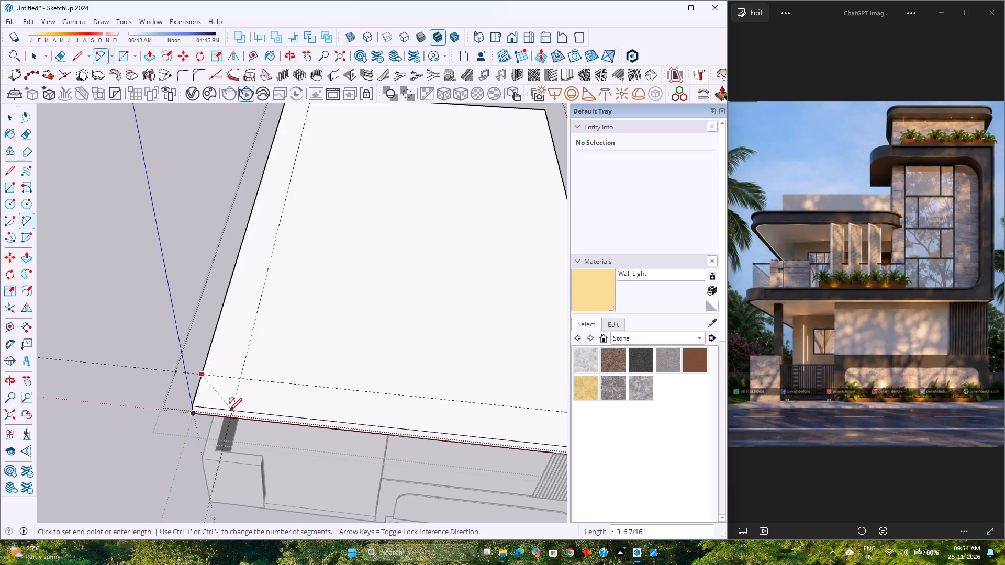
pyautogui.press('a')
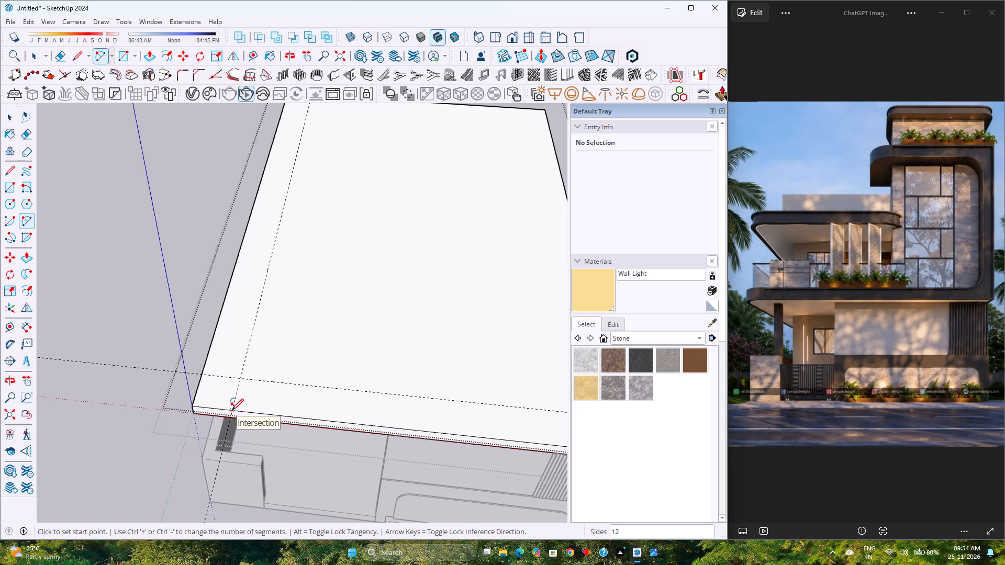
pyautogui.scroll(-3, 231, 411)
pyautogui.scroll(3, 231, 411)
pyautogui.scroll(-3, 231, 411)
pyautogui.scroll(4, 231, 411)
pyautogui.scroll(-4, 231, 411)
pyautogui.scroll(3, 231, 411)
pyautogui.scroll(-3, 231, 411)
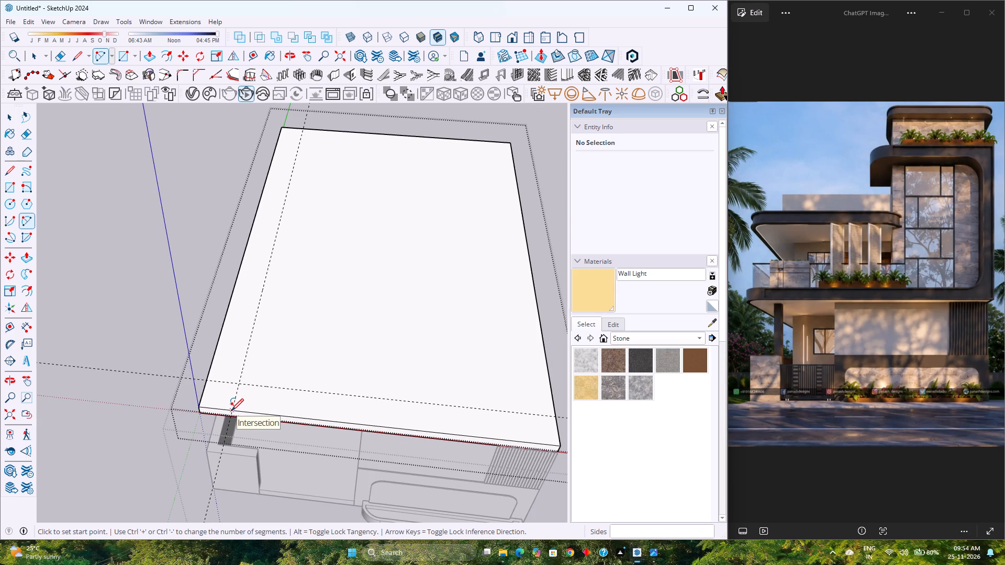
pyautogui.scroll(4, 232, 405)
pyautogui.scroll(-4, 232, 403)
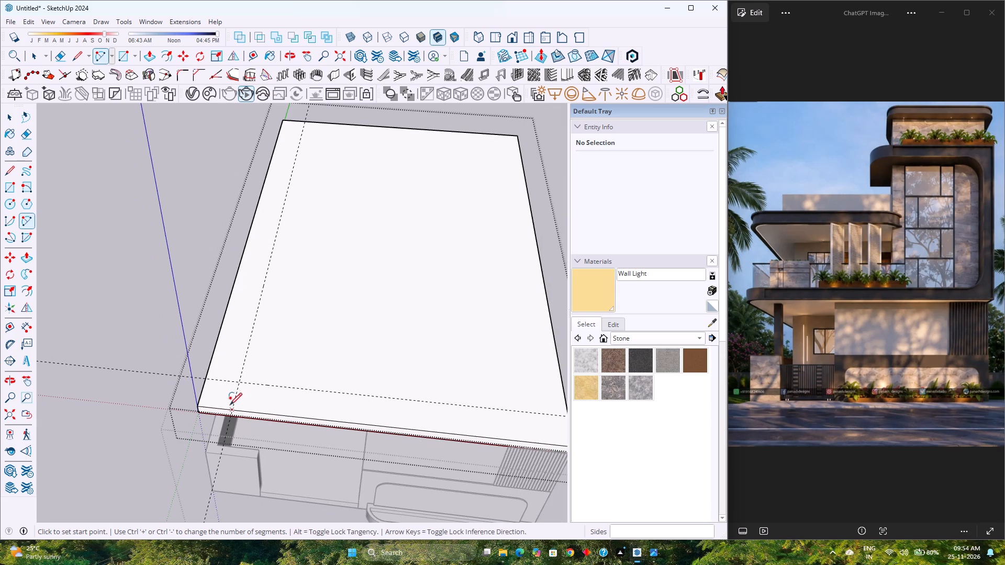
pyautogui.scroll(8, 236, 432)
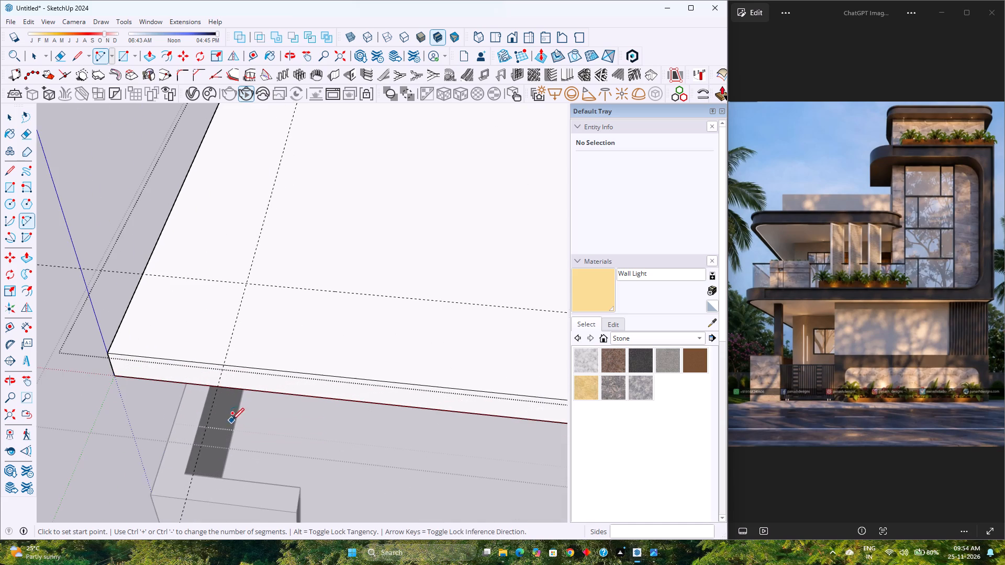
pyautogui.click(225, 363)
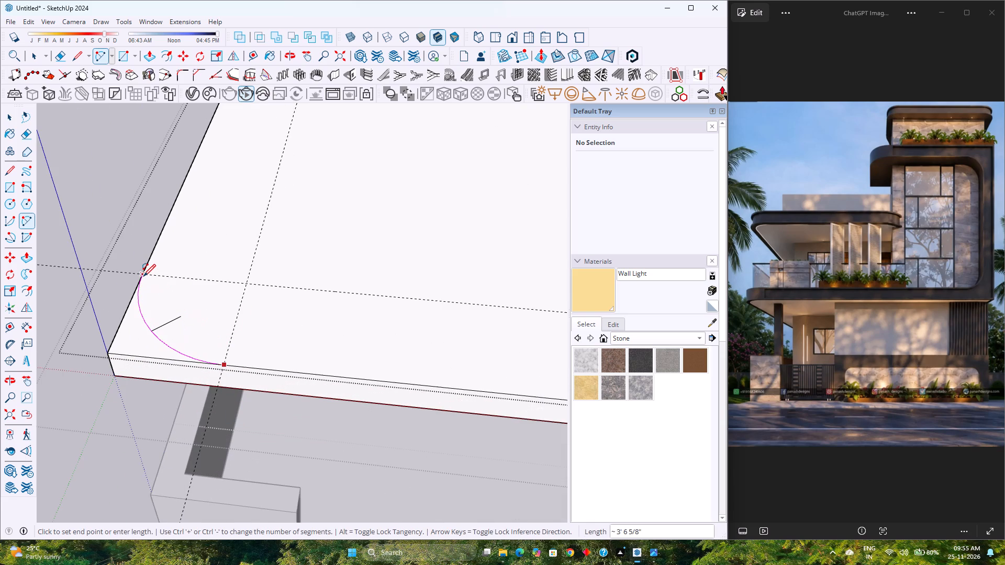
pyautogui.doubleClick(143, 276)
pyautogui.press('space')
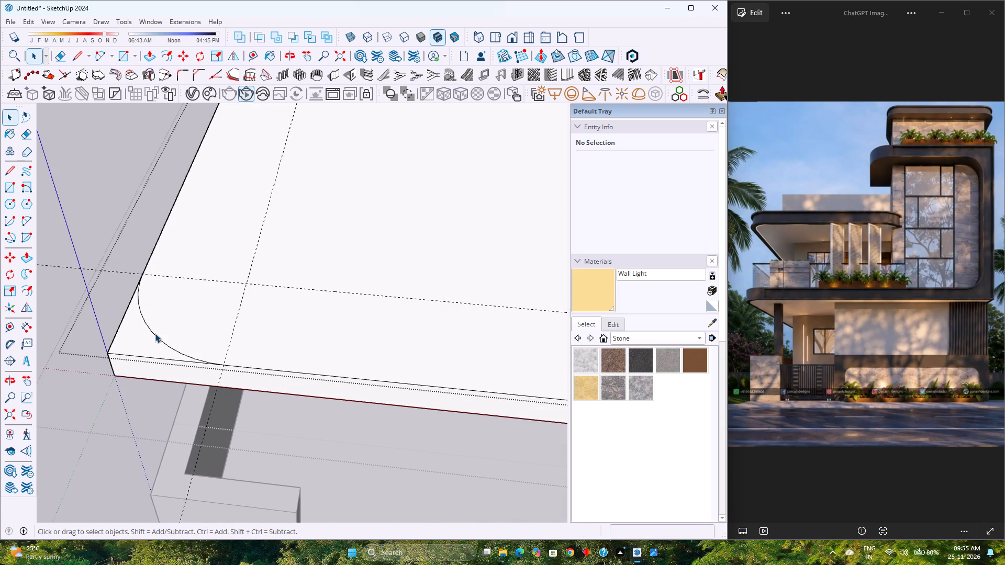
# Set the corner arc's radius to 2'6" and its segments to 120.
pyautogui.click(154, 335)
pyautogui.click(663, 197)
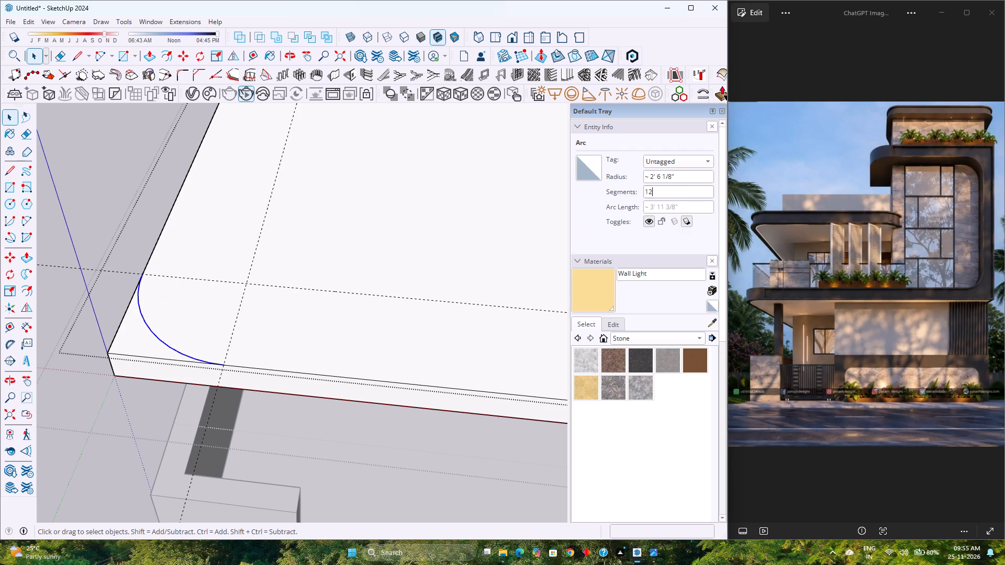
pyautogui.moveTo(682, 176); pyautogui.dragTo(620, 182)
pyautogui.press('2')
pyautogui.press("'")
pyautogui.press('6')
pyautogui.press('Return')
pyautogui.click(671, 196)
pyautogui.press('0')
pyautogui.press('Return')
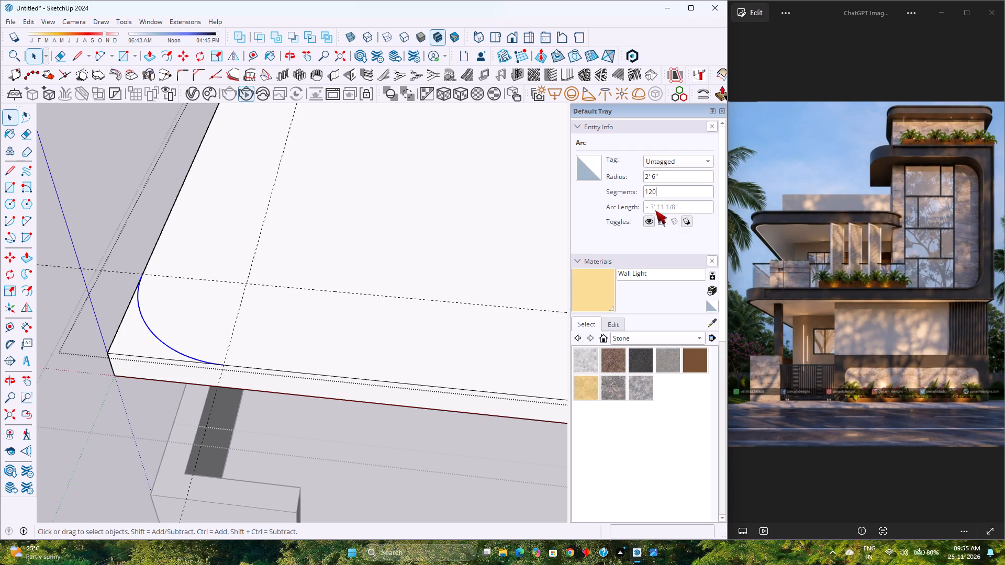
# Push the corner face outside the arc down through the slab's full 9" thickness to round off the corner.
pyautogui.moveTo(140, 335); pyautogui.dragTo(230, 341, button='middle')
pyautogui.scroll(4, 117, 389)
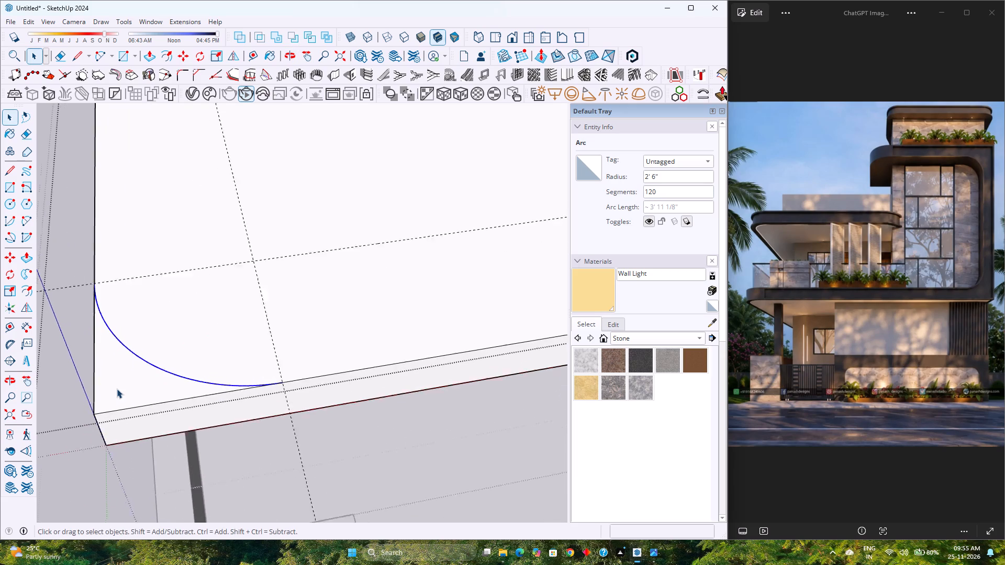
pyautogui.scroll(1, 117, 389)
pyautogui.click(125, 384)
pyautogui.press('p')
pyautogui.click(125, 384)
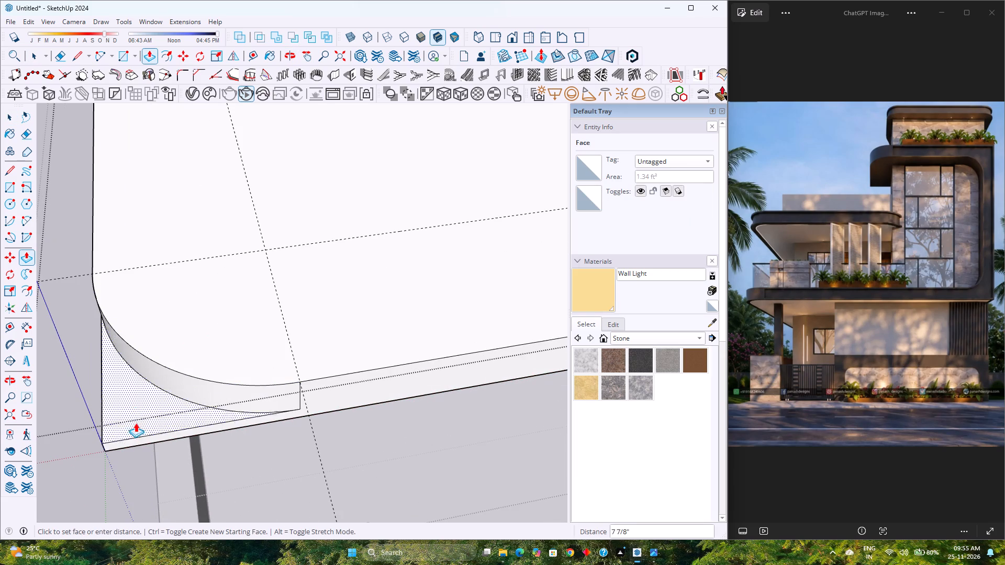
pyautogui.click(143, 439)
pyautogui.scroll(-5, 141, 399)
pyautogui.moveTo(144, 397); pyautogui.dragTo(164, 296, button='middle')
pyautogui.scroll(-5, 165, 296)
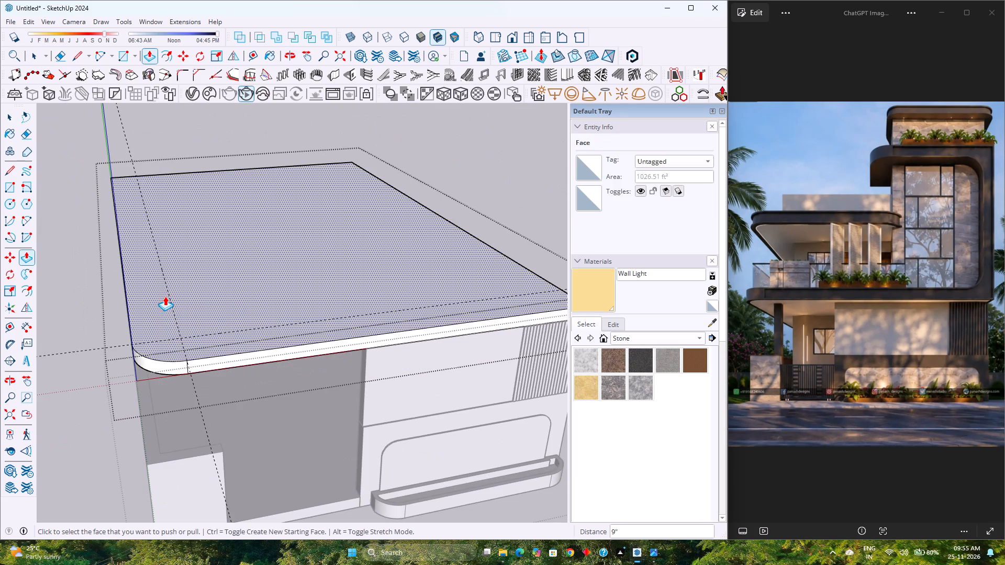
pyautogui.press('space')
# Examine the rounded slab from the front and side, comparing its overhang with the walls below.
pyautogui.scroll(-4, 206, 316)
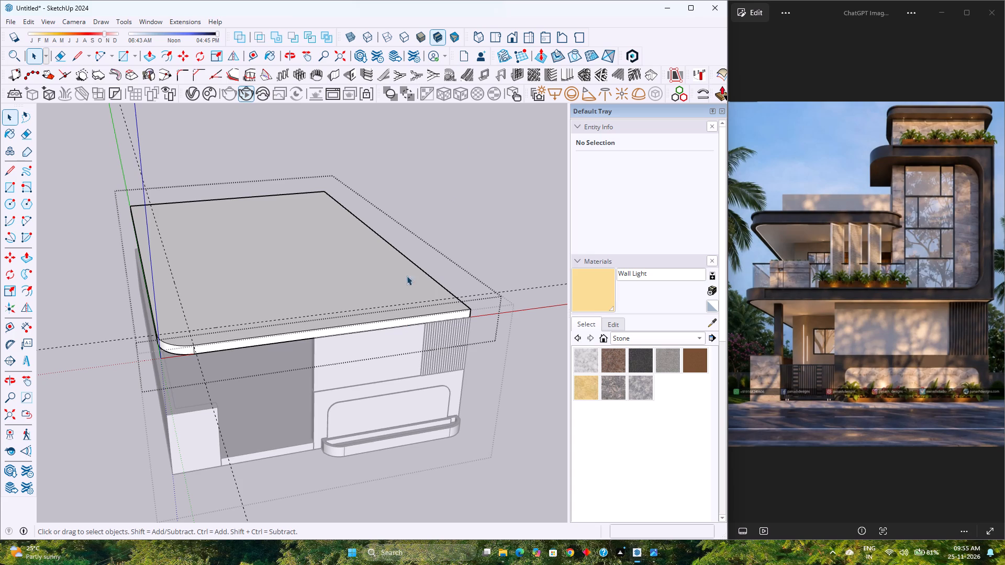
pyautogui.scroll(-3, 247, 371)
pyautogui.moveTo(249, 371); pyautogui.dragTo(111, 244, button='middle')
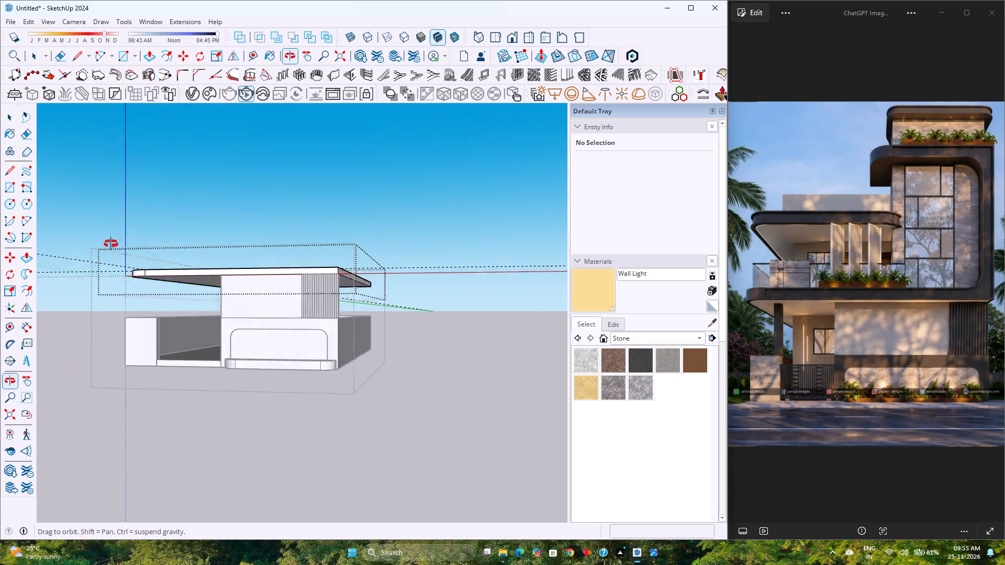
pyautogui.moveTo(111, 244); pyautogui.dragTo(34, 266, button='middle')
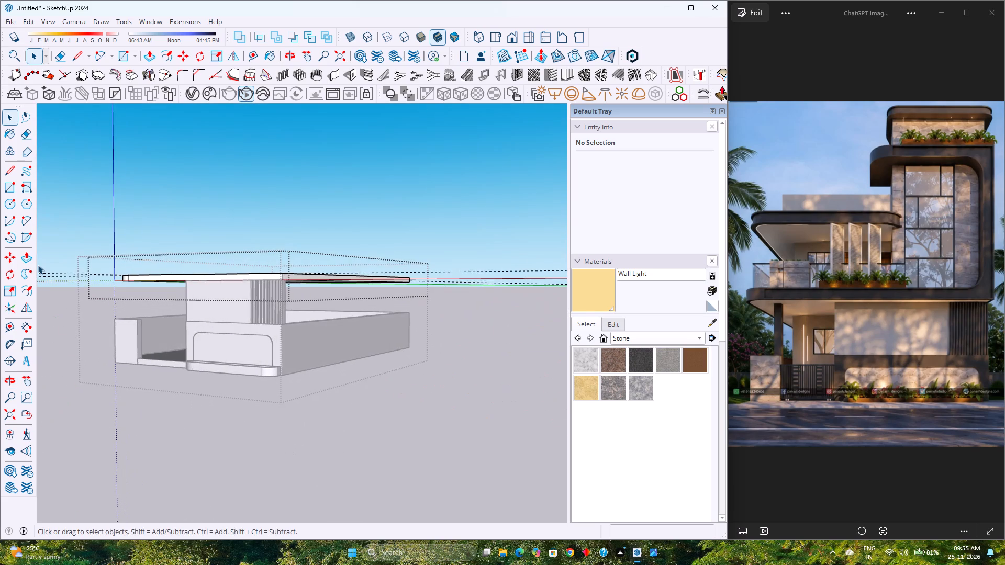
pyautogui.scroll(2, 38, 265)
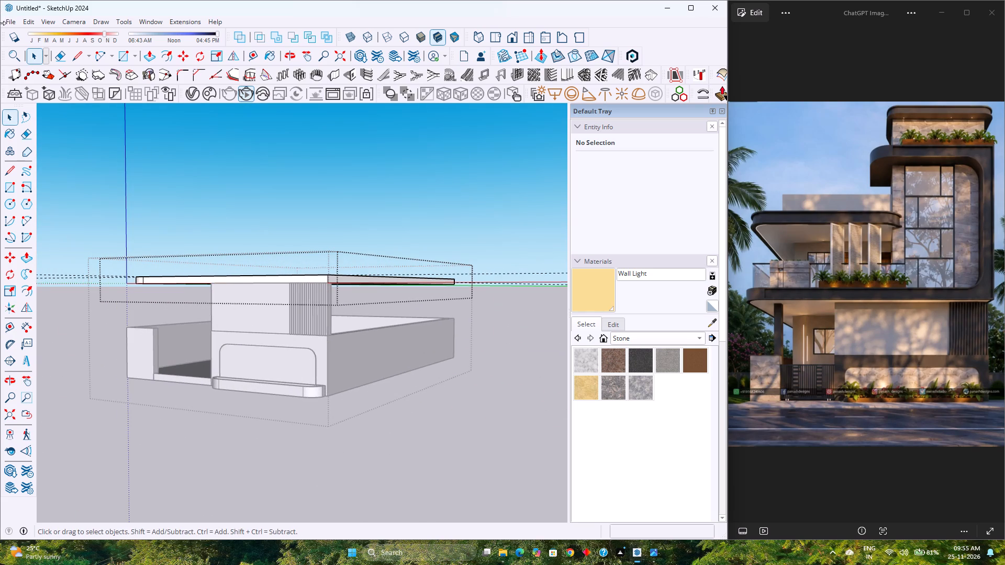
pyautogui.scroll(-2, 21, 139)
pyautogui.scroll(1, 0, 126)
# Examine the first-floor slab's rounded entrance corner from the front, above and the entrance side.
pyautogui.moveTo(158, 239); pyautogui.dragTo(274, 323, button='middle')
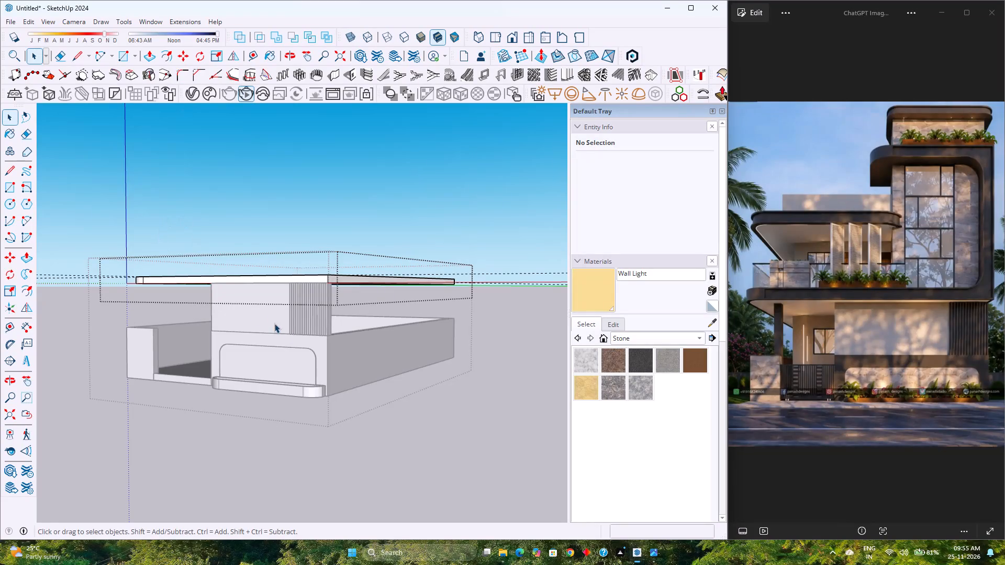
pyautogui.moveTo(274, 323); pyautogui.dragTo(292, 331, button='middle')
pyautogui.scroll(-3, 213, 250)
pyautogui.scroll(2, 192, 250)
pyautogui.moveTo(192, 253); pyautogui.dragTo(376, 352, button='middle')
pyautogui.scroll(5, 292, 315)
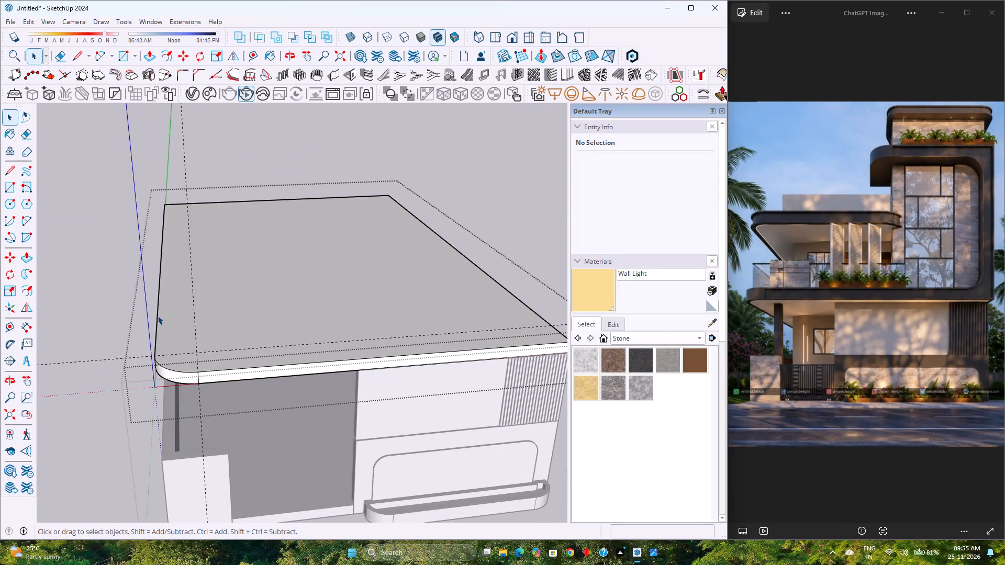
pyautogui.scroll(1, 157, 301)
pyautogui.scroll(-4, 157, 301)
pyautogui.scroll(3, 155, 301)
pyautogui.scroll(-4, 155, 301)
pyautogui.scroll(5, 155, 301)
pyautogui.scroll(-5, 155, 301)
pyautogui.moveTo(240, 310); pyautogui.dragTo(117, 259, button='middle')
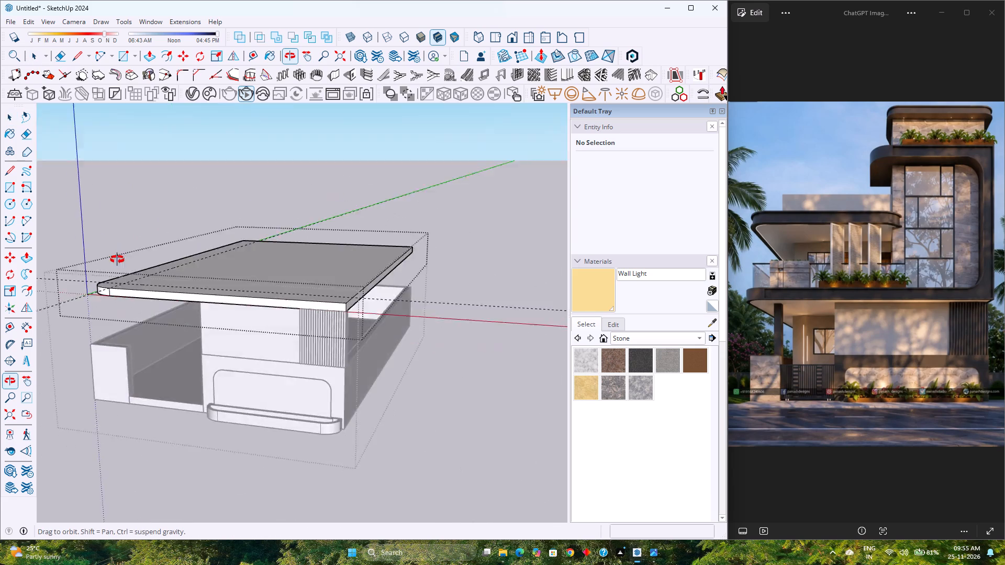
pyautogui.moveTo(117, 259); pyautogui.dragTo(300, 284, button='middle')
pyautogui.scroll(4, 296, 309)
pyautogui.scroll(-3, 294, 310)
pyautogui.scroll(3, 290, 316)
pyautogui.scroll(-5, 282, 319)
pyautogui.scroll(5, 258, 327)
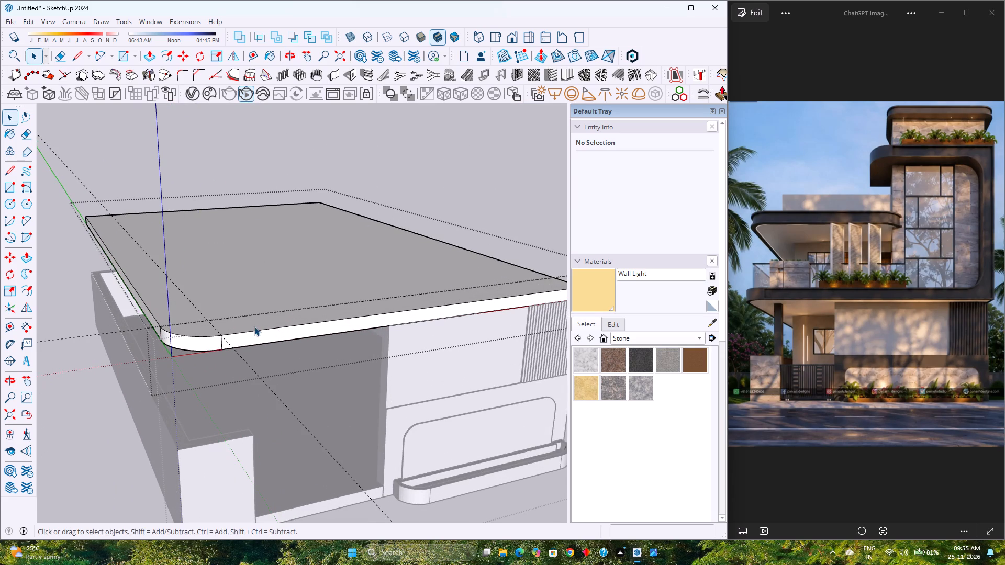
pyautogui.moveTo(254, 326); pyautogui.dragTo(148, 319, button='middle')
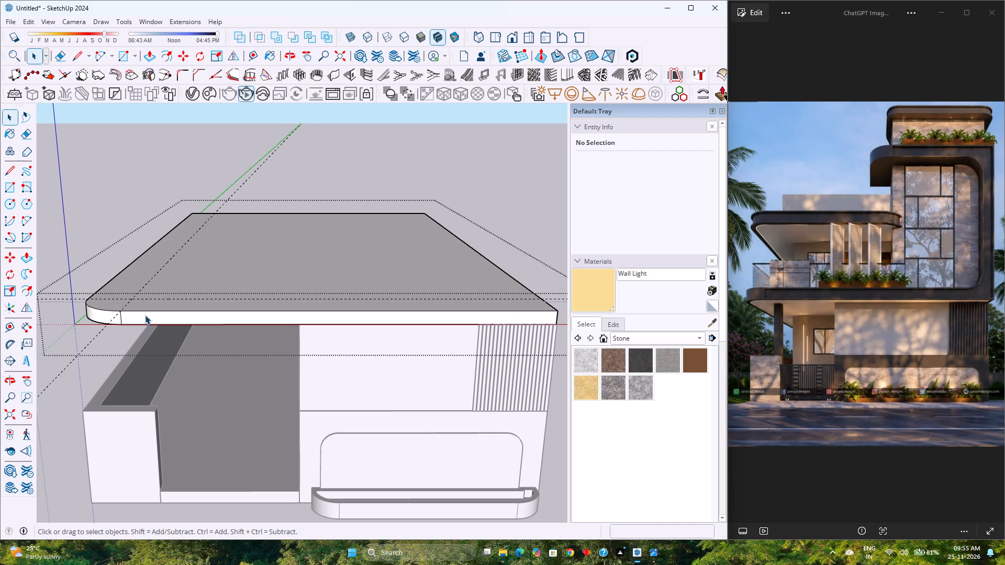
pyautogui.scroll(3, 145, 304)
pyautogui.scroll(-5, 145, 304)
pyautogui.scroll(5, 144, 305)
pyautogui.scroll(-5, 144, 305)
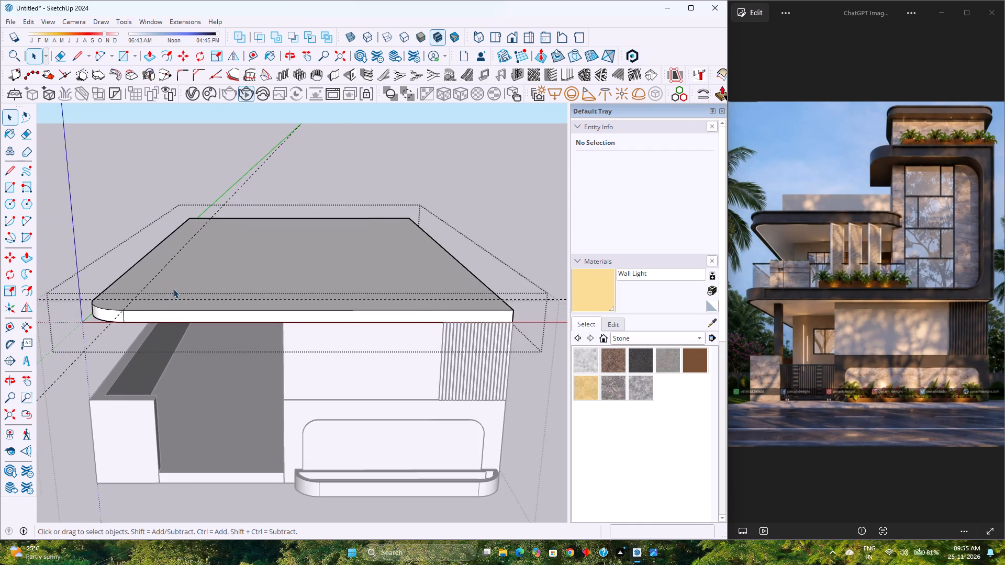
pyautogui.scroll(3, 173, 289)
pyautogui.moveTo(176, 290); pyautogui.dragTo(363, 381, button='middle')
pyautogui.scroll(6, 315, 349)
pyautogui.scroll(-6, 315, 348)
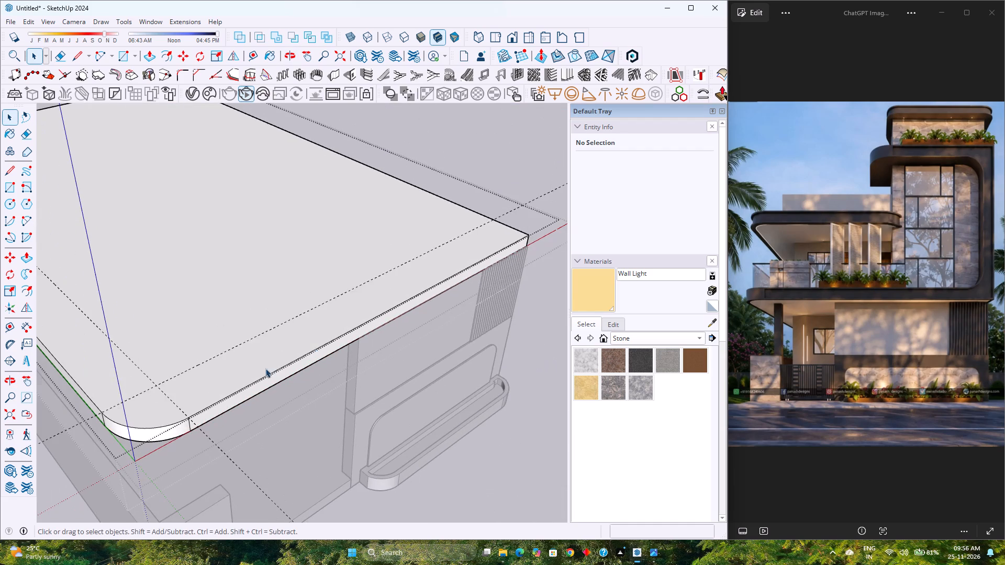
pyautogui.scroll(-4, 265, 368)
pyautogui.scroll(4, 228, 395)
pyautogui.moveTo(227, 395); pyautogui.dragTo(225, 389, button='middle')
pyautogui.scroll(-6, 225, 382)
pyautogui.scroll(5, 122, 379)
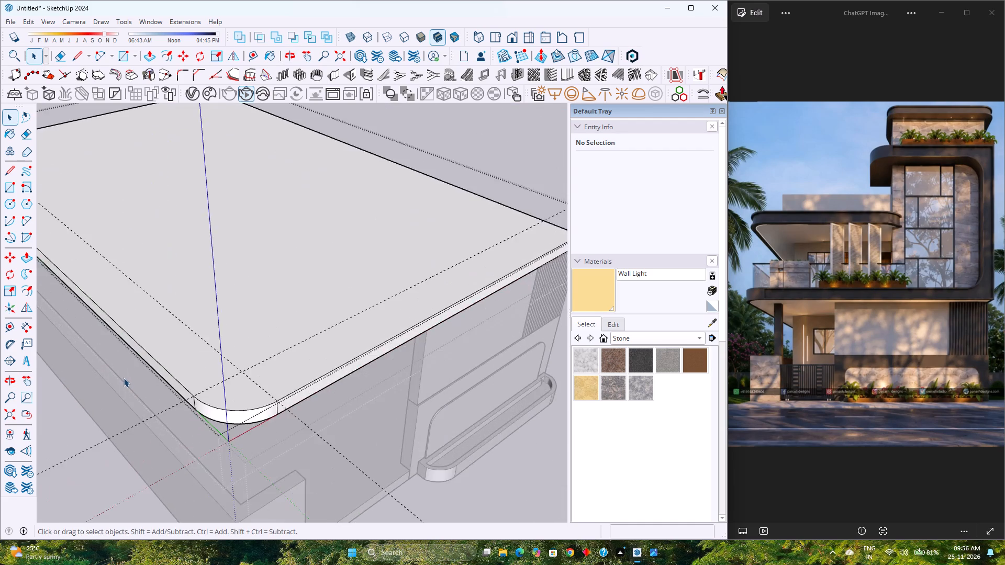
pyautogui.scroll(-1, 124, 378)
pyautogui.moveTo(130, 375); pyautogui.dragTo(235, 360, button='middle')
pyautogui.scroll(-4, 235, 360)
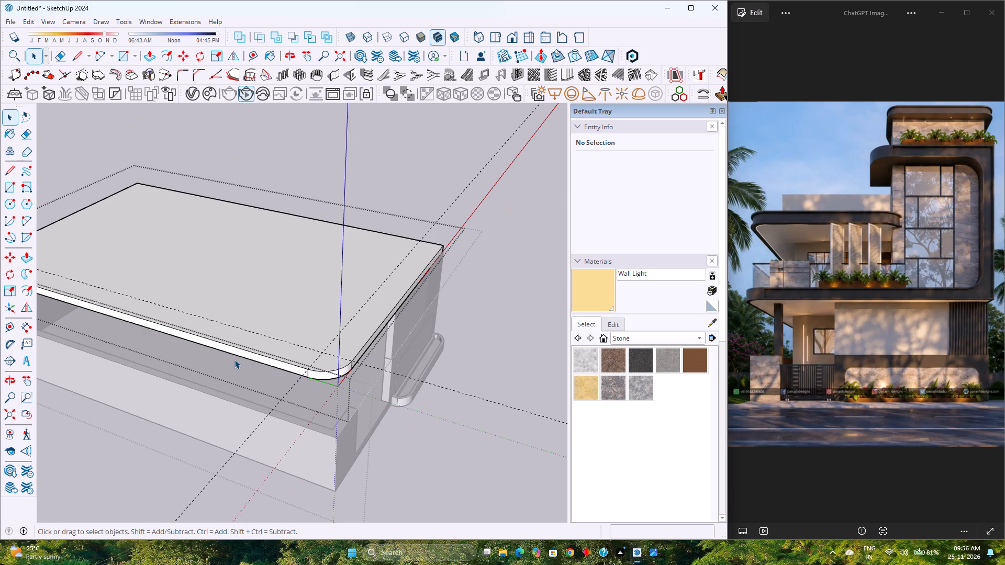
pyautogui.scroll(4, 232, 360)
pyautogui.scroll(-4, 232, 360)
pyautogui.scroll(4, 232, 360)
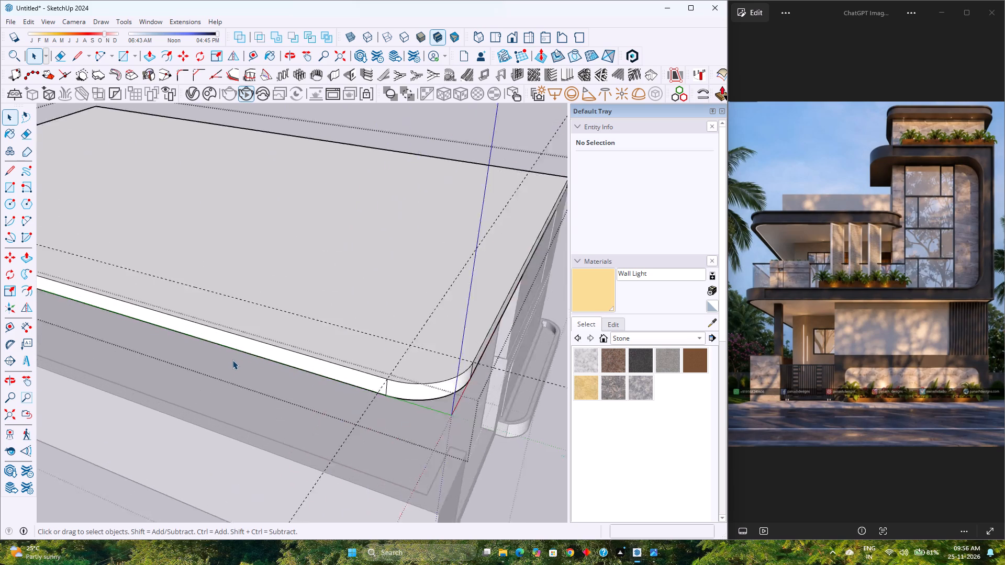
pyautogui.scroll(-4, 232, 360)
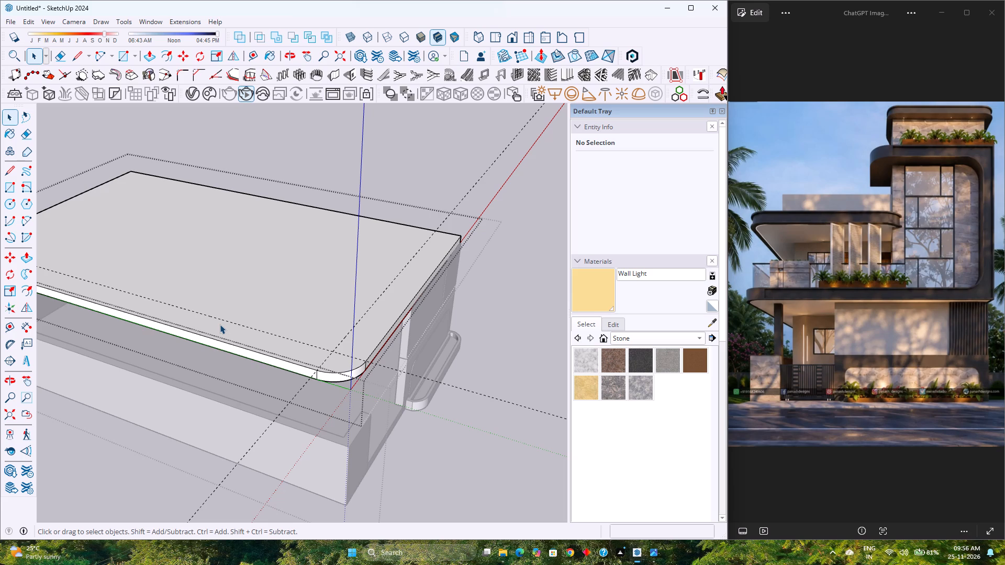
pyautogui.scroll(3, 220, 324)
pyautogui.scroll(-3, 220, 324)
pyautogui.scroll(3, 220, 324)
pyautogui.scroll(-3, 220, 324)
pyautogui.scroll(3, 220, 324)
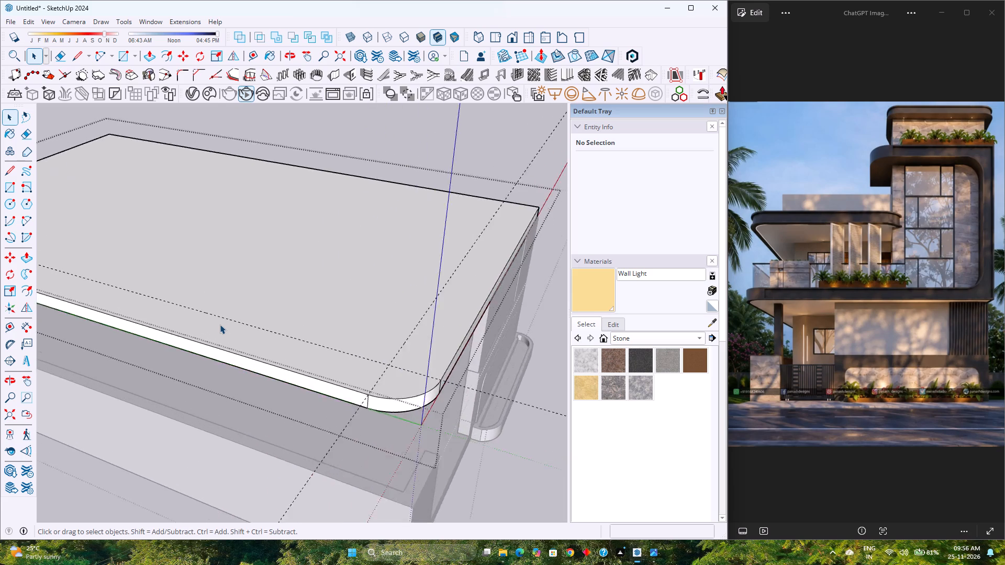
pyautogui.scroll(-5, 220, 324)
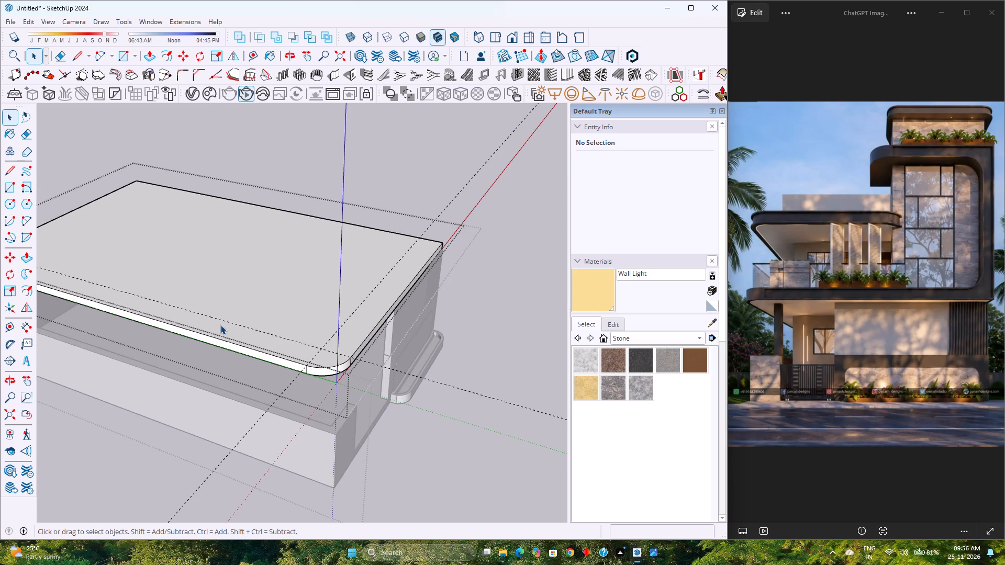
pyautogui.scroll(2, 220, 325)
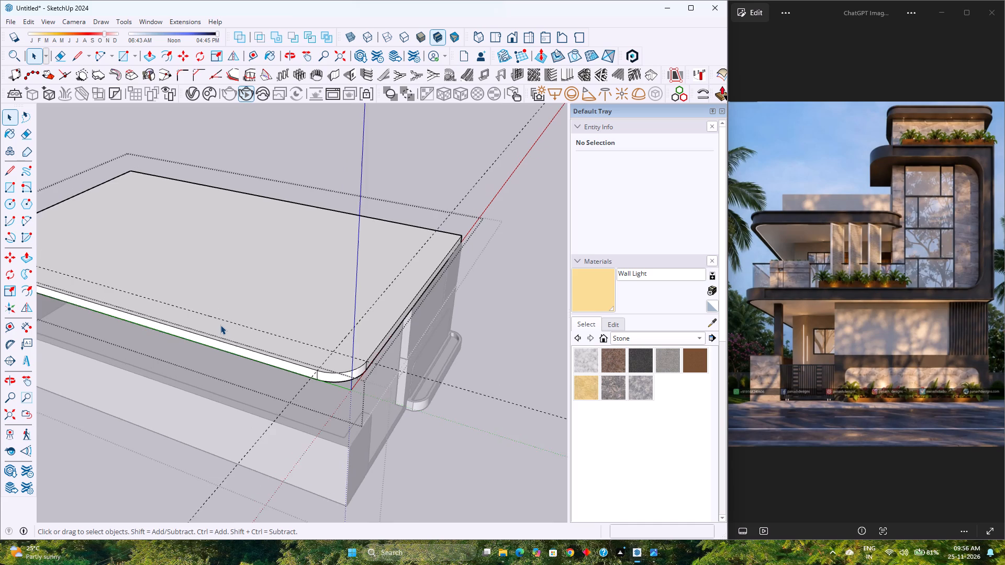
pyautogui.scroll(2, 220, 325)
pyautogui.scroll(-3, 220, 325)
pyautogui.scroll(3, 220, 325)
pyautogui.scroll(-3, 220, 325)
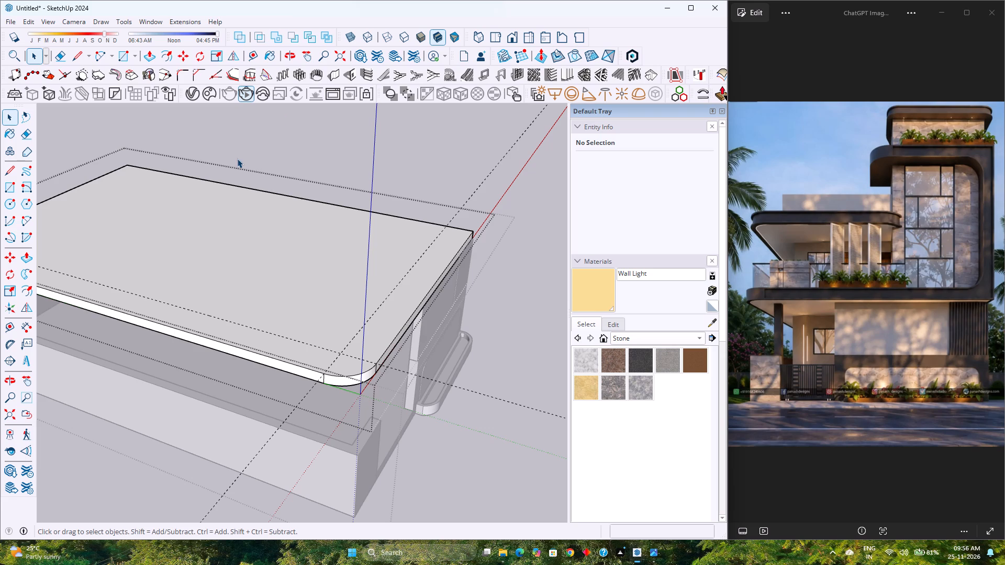
# Examine the whole slab over the ground-floor walls from the side and the front.
pyautogui.scroll(-8, 164, 214)
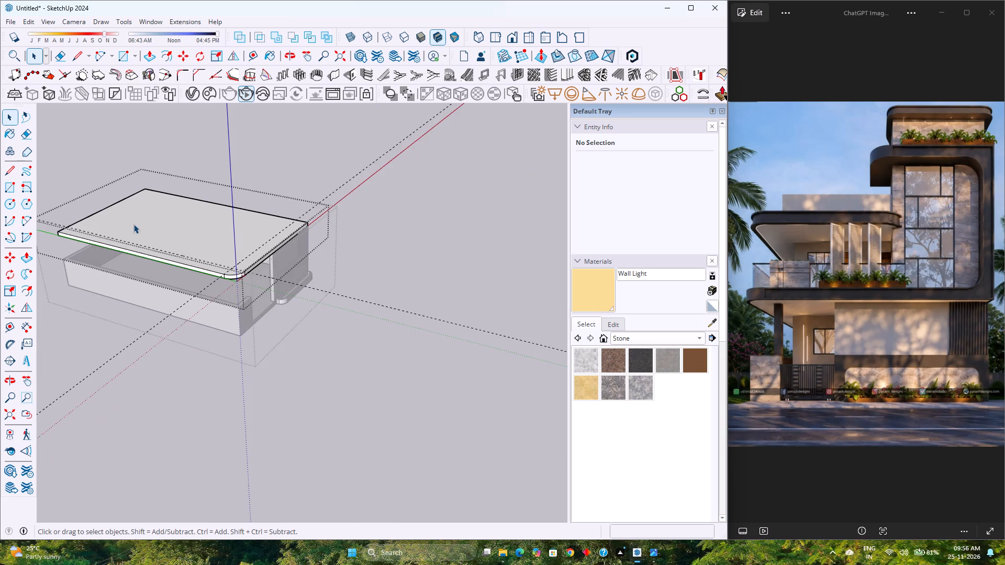
pyautogui.scroll(1, 74, 231)
pyautogui.moveTo(74, 231); pyautogui.dragTo(319, 275, button='middle')
pyautogui.click(505, 36)
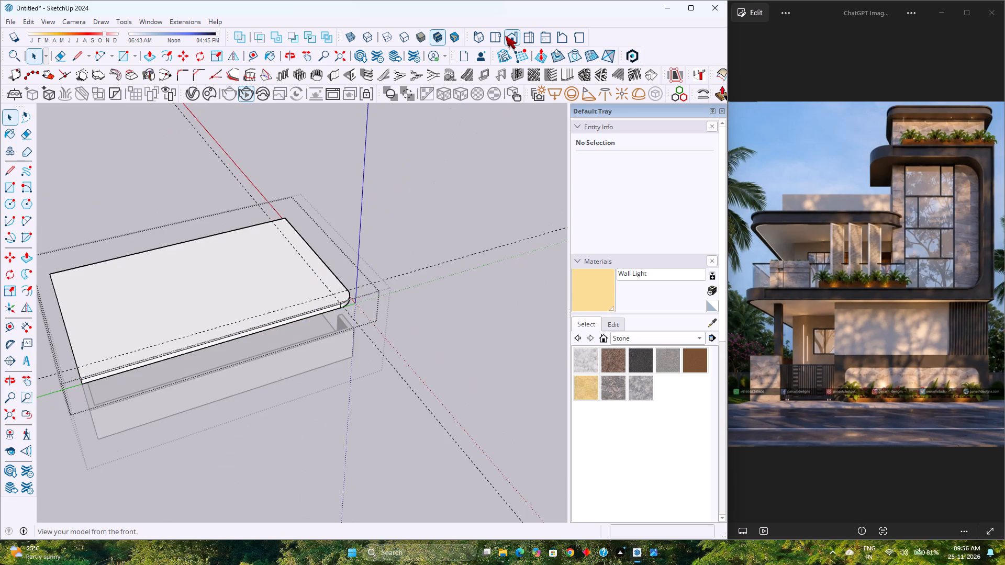
pyautogui.moveTo(356, 257); pyautogui.dragTo(231, 385, button='middle')
pyautogui.scroll(3, 191, 307)
pyautogui.scroll(-5, 189, 305)
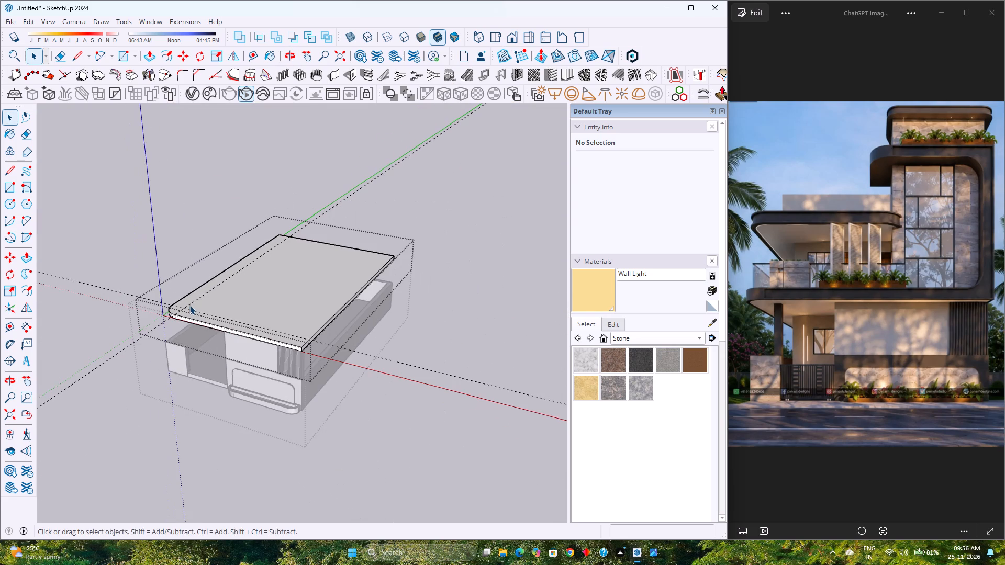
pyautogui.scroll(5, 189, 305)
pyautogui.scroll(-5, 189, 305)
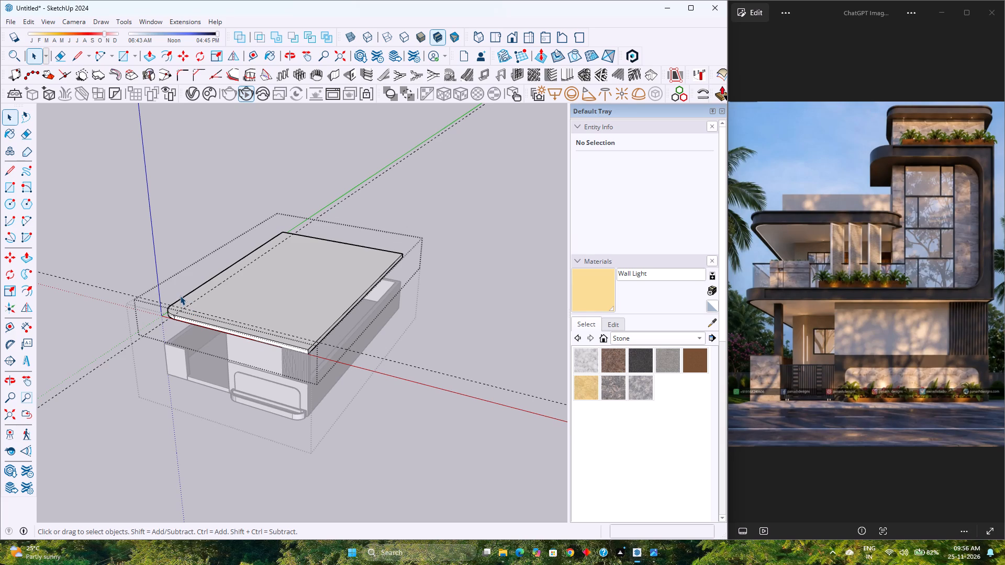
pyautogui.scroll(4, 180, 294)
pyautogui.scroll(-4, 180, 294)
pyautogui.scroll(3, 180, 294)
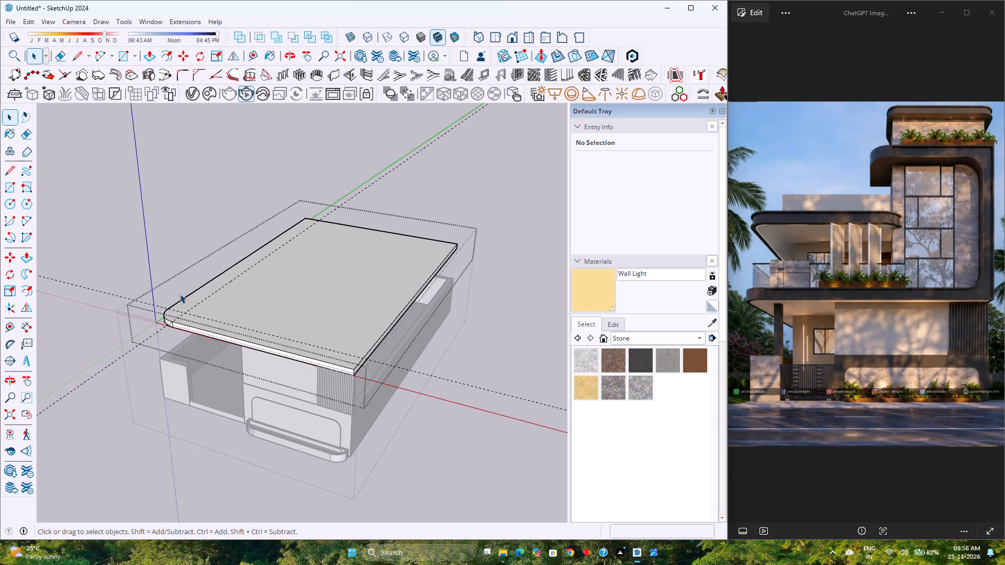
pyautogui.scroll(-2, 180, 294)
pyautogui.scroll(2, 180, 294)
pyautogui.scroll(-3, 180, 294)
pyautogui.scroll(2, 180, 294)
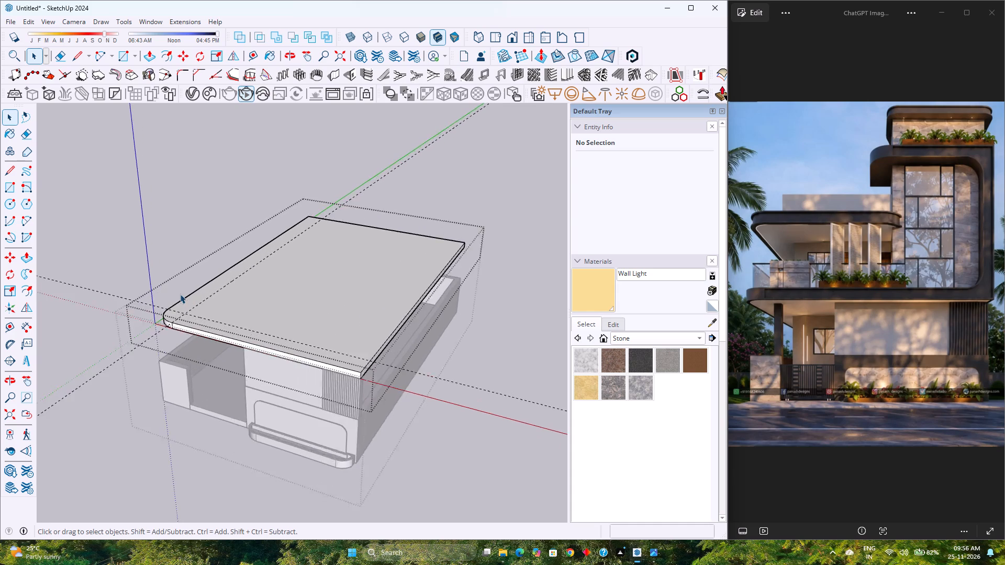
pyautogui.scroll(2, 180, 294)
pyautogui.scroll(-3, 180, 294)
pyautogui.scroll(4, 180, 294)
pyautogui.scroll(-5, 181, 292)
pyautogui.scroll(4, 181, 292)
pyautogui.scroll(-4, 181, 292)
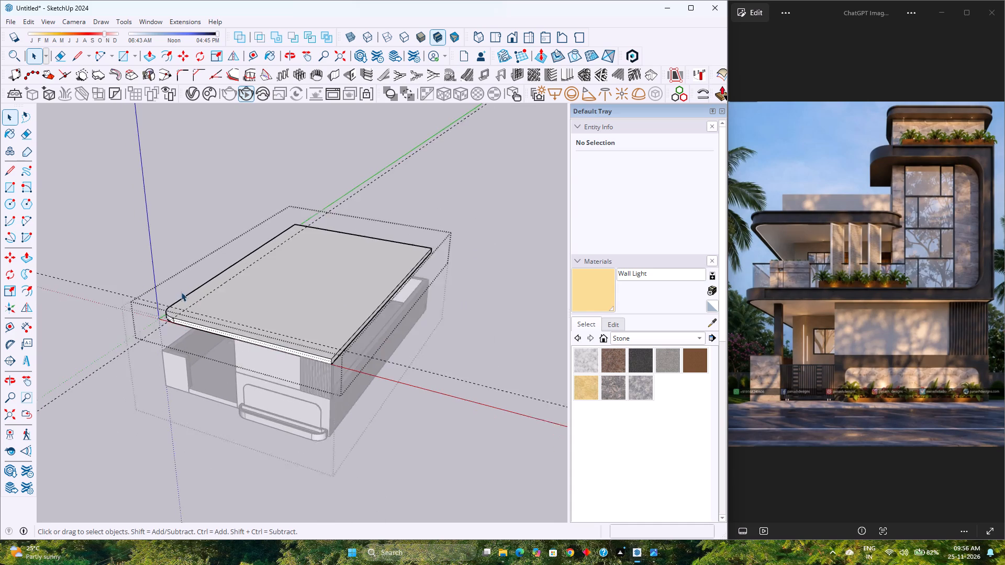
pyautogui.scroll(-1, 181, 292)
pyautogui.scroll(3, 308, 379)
# Examine the slab's top face and front edge, from the rounded entrance corner to the square corner above the fluted wall panel.
pyautogui.moveTo(298, 360); pyautogui.dragTo(417, 419, button='middle')
pyautogui.scroll(4, 347, 347)
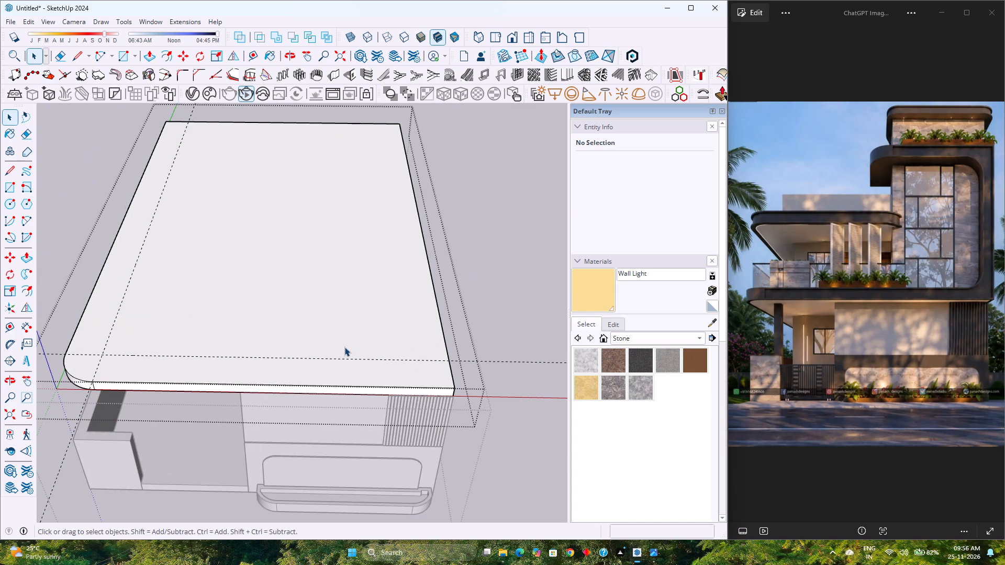
pyautogui.scroll(-4, 332, 347)
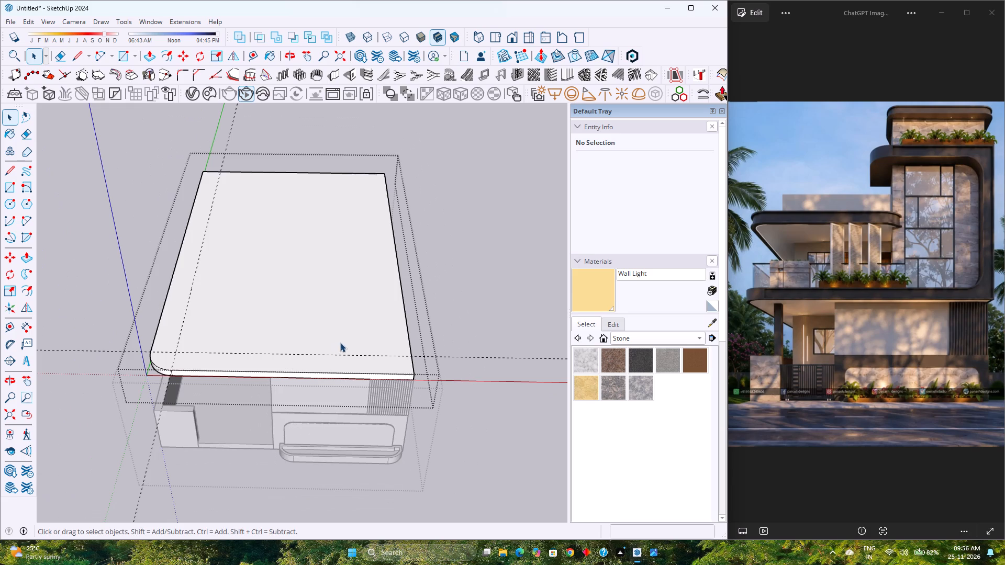
pyautogui.moveTo(350, 340); pyautogui.dragTo(202, 359, button='middle')
pyautogui.scroll(4, 198, 353)
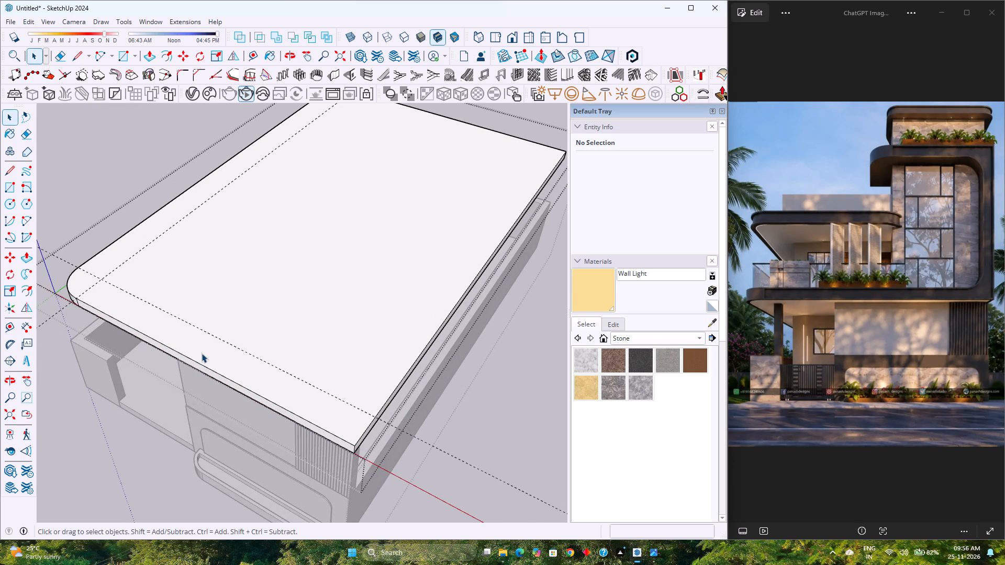
pyautogui.scroll(5, 202, 352)
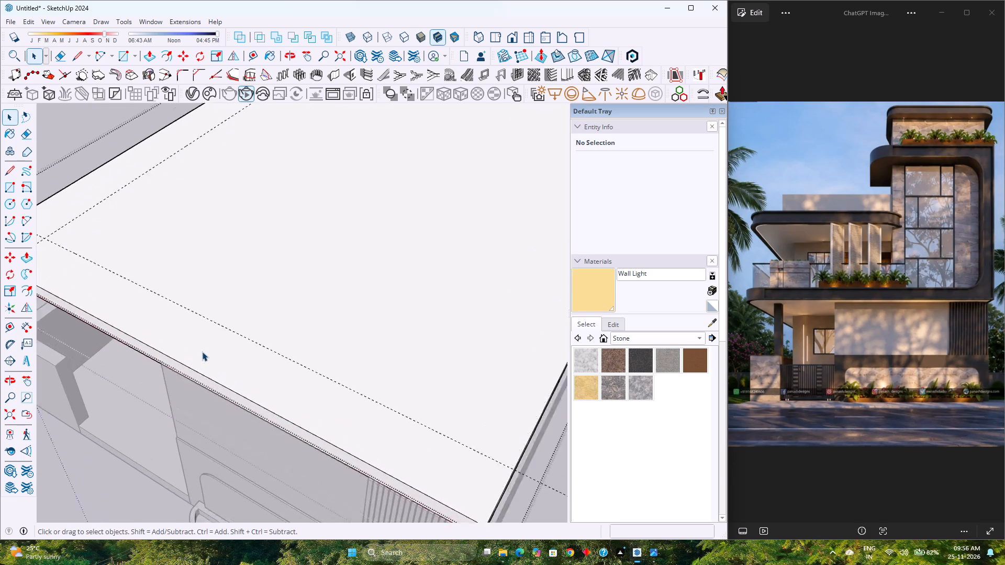
pyautogui.scroll(-4, 202, 352)
pyautogui.scroll(3, 202, 352)
pyautogui.scroll(-4, 202, 352)
pyautogui.scroll(4, 202, 352)
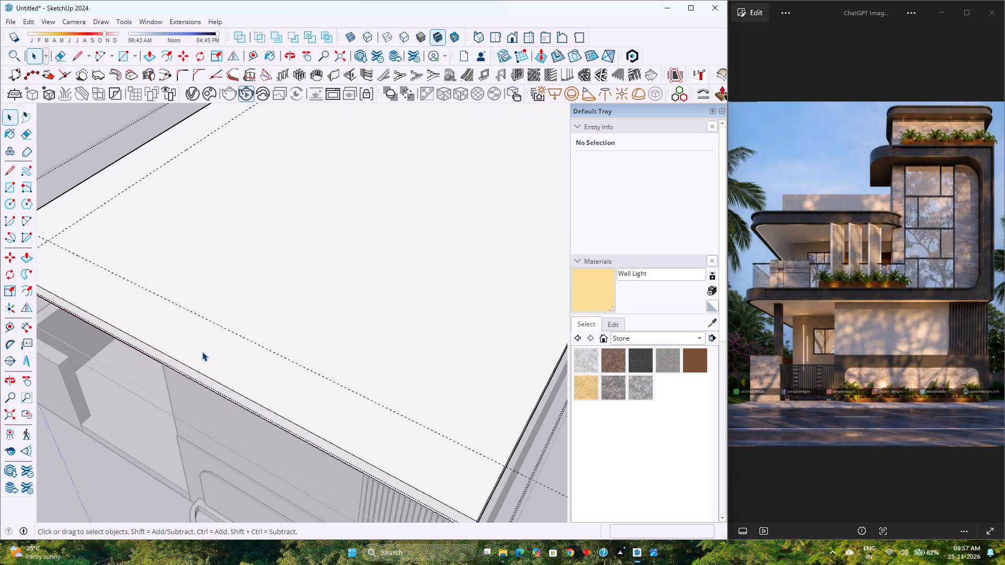
pyautogui.scroll(-3, 202, 352)
pyautogui.scroll(3, 202, 352)
pyautogui.scroll(-3, 202, 352)
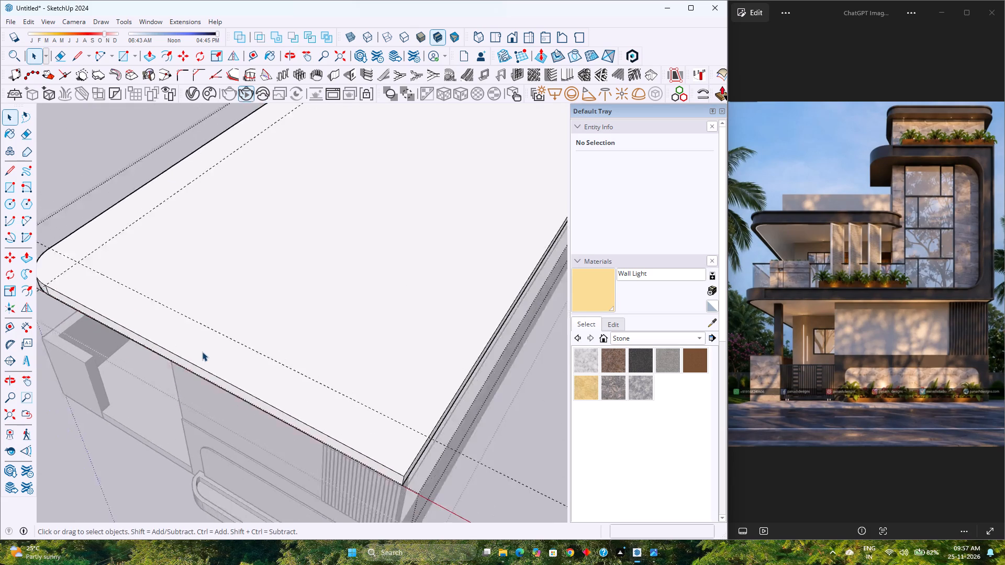
pyautogui.scroll(4, 202, 352)
pyautogui.scroll(-4, 202, 352)
pyautogui.scroll(4, 202, 352)
pyautogui.scroll(-4, 202, 352)
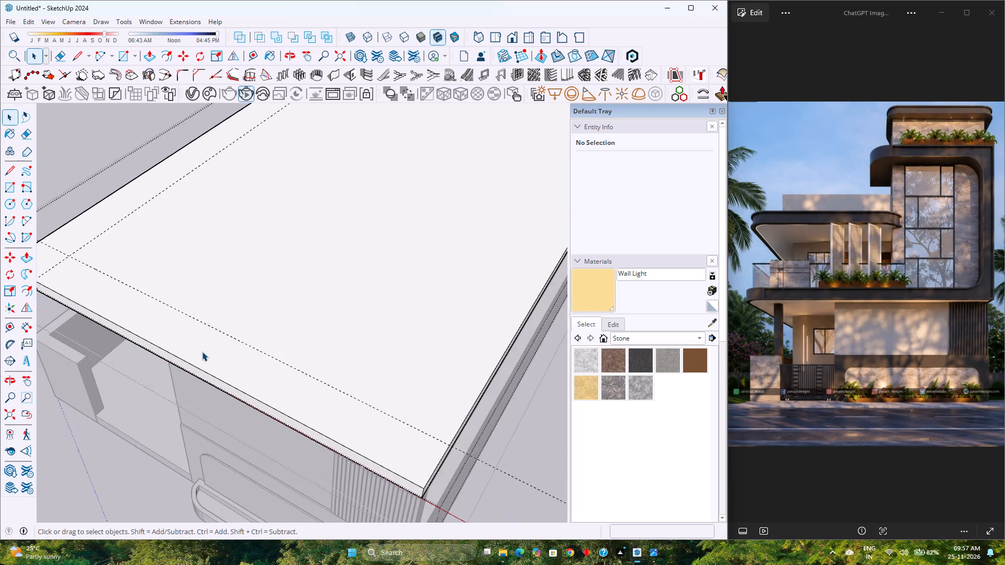
pyautogui.scroll(4, 202, 352)
pyautogui.scroll(-5, 202, 352)
pyautogui.moveTo(202, 352); pyautogui.dragTo(354, 374, button='middle')
pyautogui.middleClick(356, 374)
pyautogui.scroll(-4, 352, 363)
pyautogui.moveTo(117, 353); pyautogui.dragTo(286, 350, button='middle')
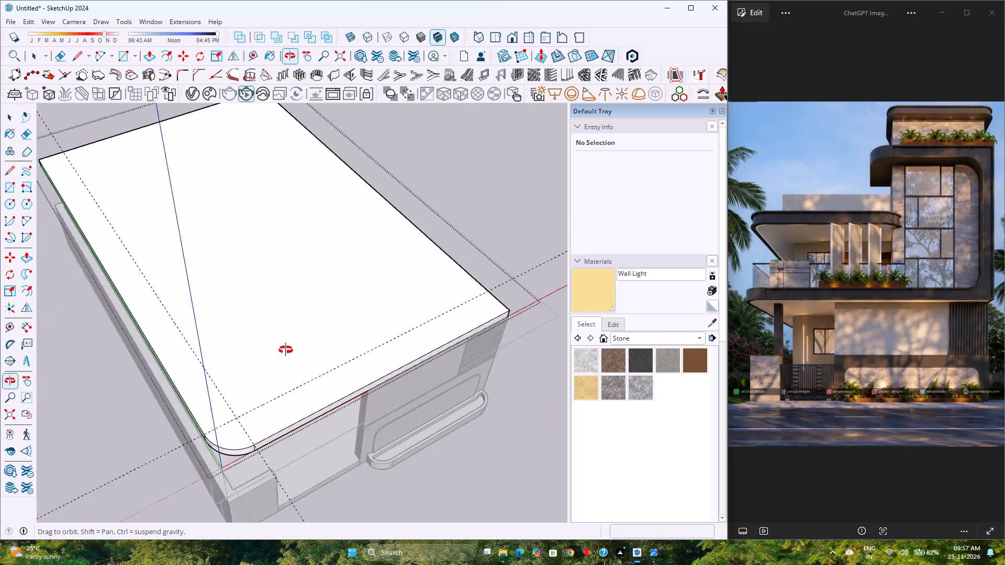
pyautogui.moveTo(286, 350); pyautogui.dragTo(181, 298, button='middle')
pyautogui.scroll(3, 432, 304)
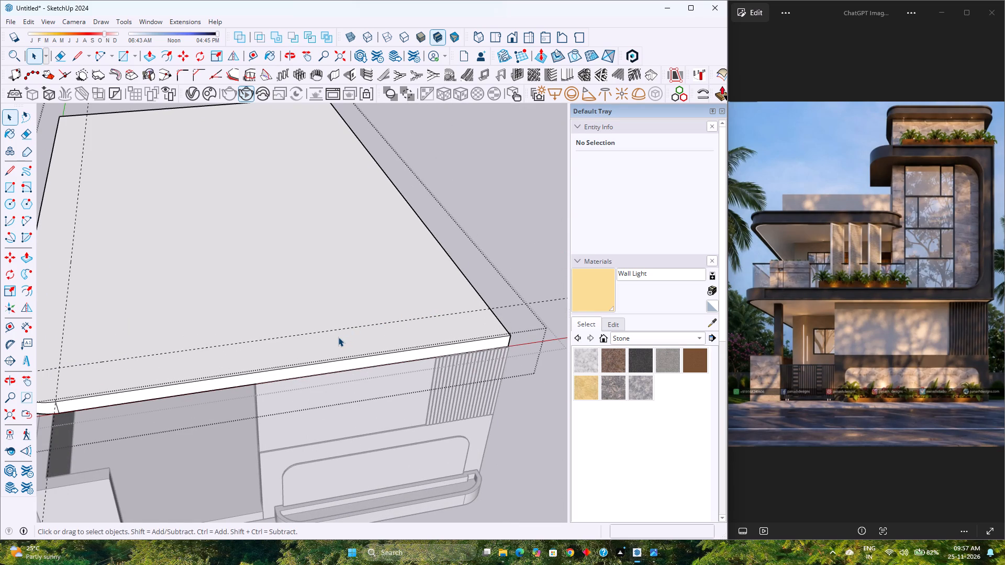
pyautogui.scroll(4, 338, 337)
pyautogui.scroll(-5, 338, 337)
pyautogui.scroll(4, 338, 337)
pyautogui.scroll(-4, 338, 337)
pyautogui.scroll(3, 338, 337)
pyautogui.scroll(-4, 338, 337)
pyautogui.scroll(4, 338, 337)
pyautogui.scroll(-4, 338, 337)
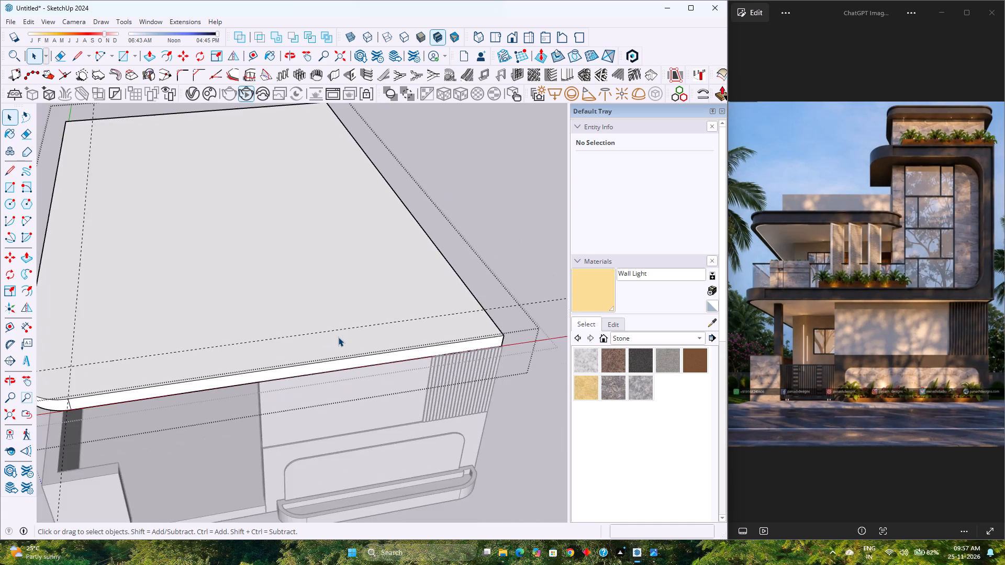
pyautogui.scroll(-4, 338, 337)
pyautogui.moveTo(338, 337); pyautogui.dragTo(429, 354, button='middle')
pyautogui.scroll(3, 479, 312)
pyautogui.scroll(-1, 473, 310)
pyautogui.scroll(1, 473, 310)
pyautogui.moveTo(473, 310); pyautogui.dragTo(390, 332, button='middle')
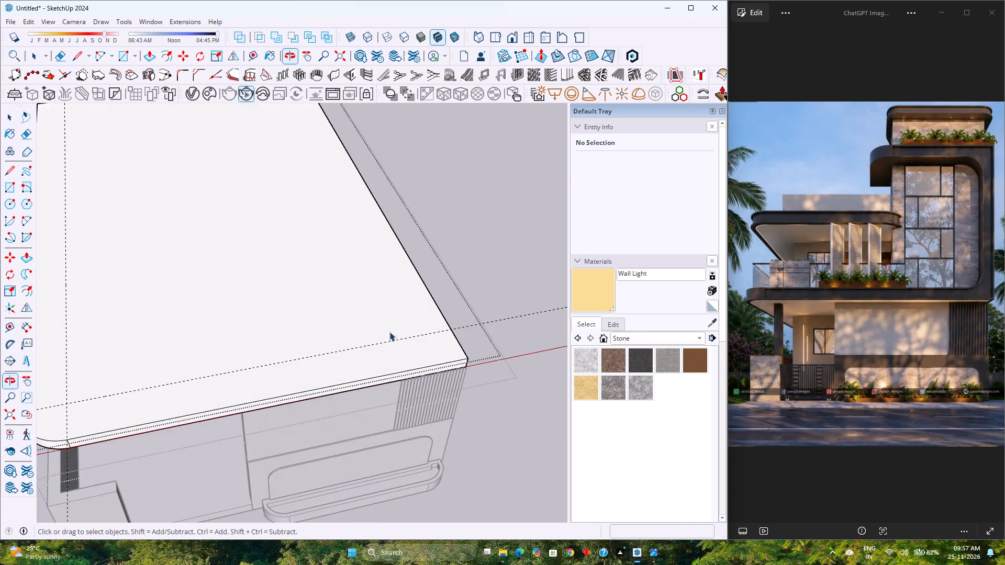
# Close the first-floor slab group and examine its rounded entrance corner and front edge from a lower angle.
pyautogui.scroll(-3, 385, 332)
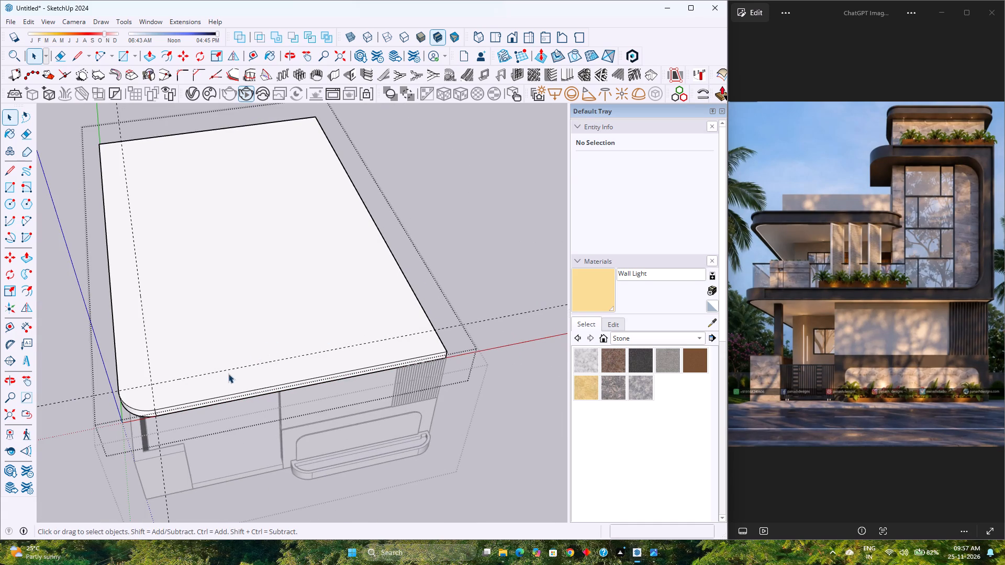
pyautogui.click(288, 467)
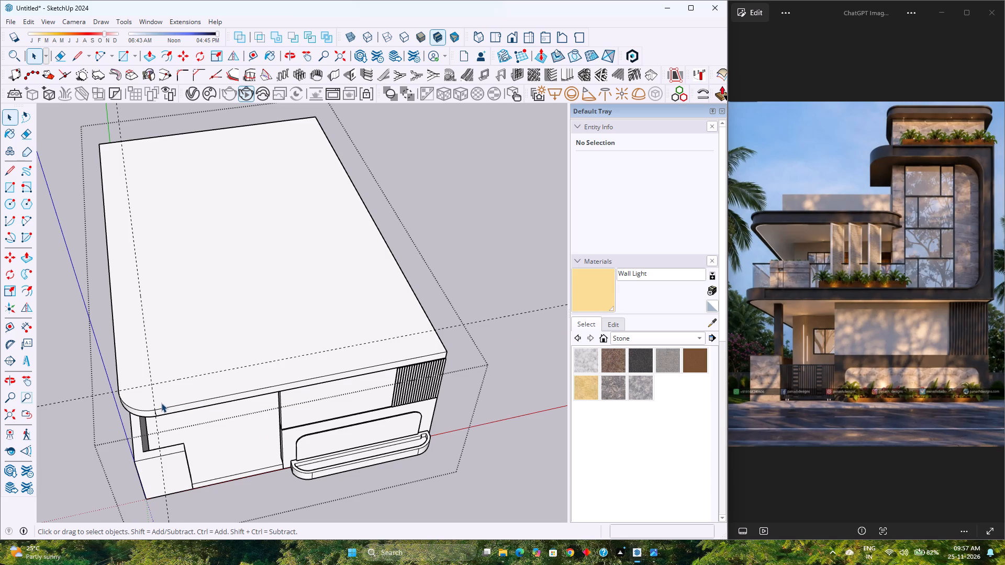
pyautogui.scroll(2, 171, 412)
pyautogui.moveTo(168, 411); pyautogui.dragTo(224, 331, button='middle')
pyautogui.scroll(4, 220, 334)
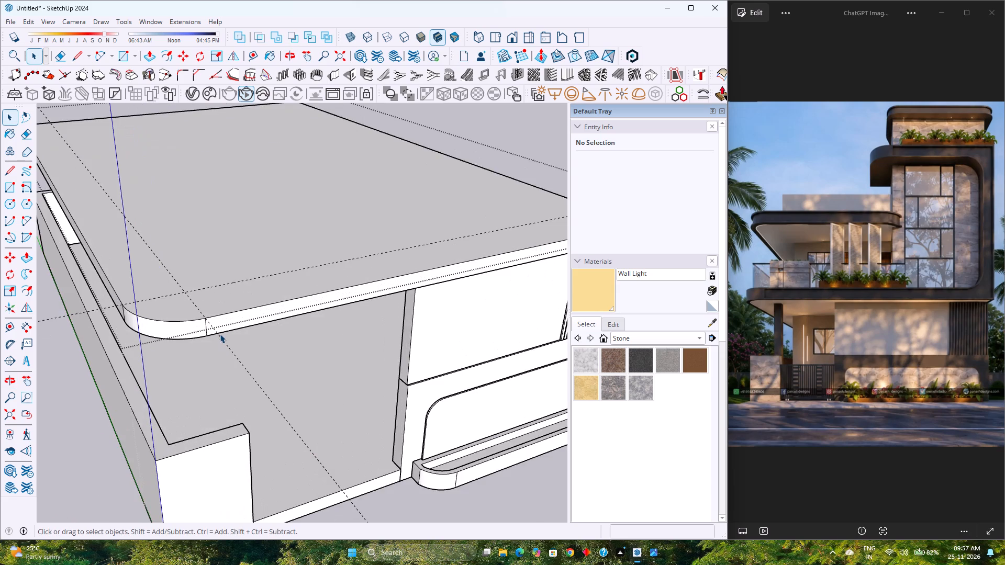
pyautogui.scroll(3, 222, 326)
# Reopen the first-floor slab group for editing at its rounded entrance corner.
pyautogui.click(226, 309)
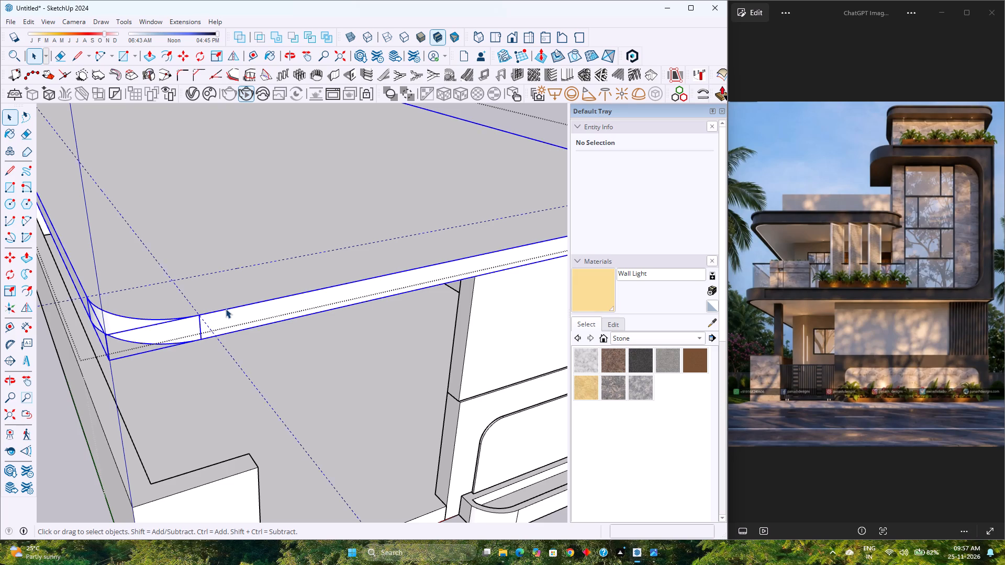
pyautogui.doubleClick(226, 310)
pyautogui.scroll(1, 226, 311)
pyautogui.moveTo(226, 311); pyautogui.dragTo(259, 370, button='middle')
pyautogui.scroll(-4, 252, 357)
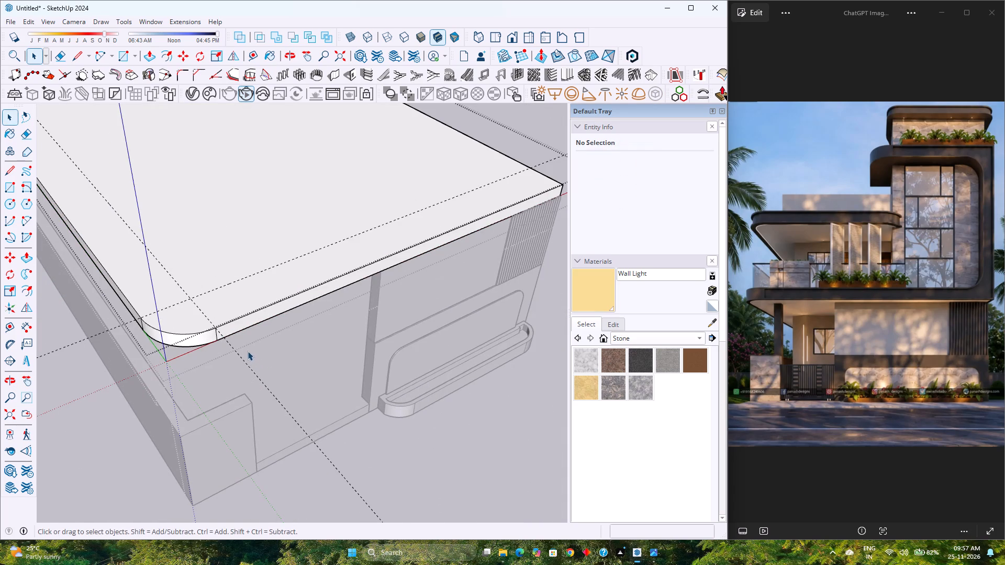
pyautogui.scroll(3, 239, 316)
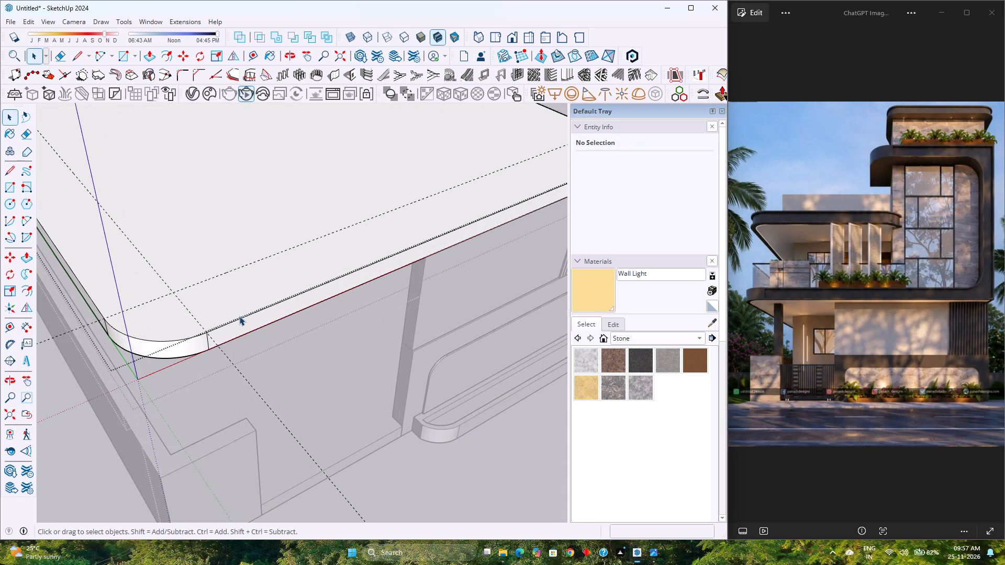
pyautogui.scroll(-4, 239, 316)
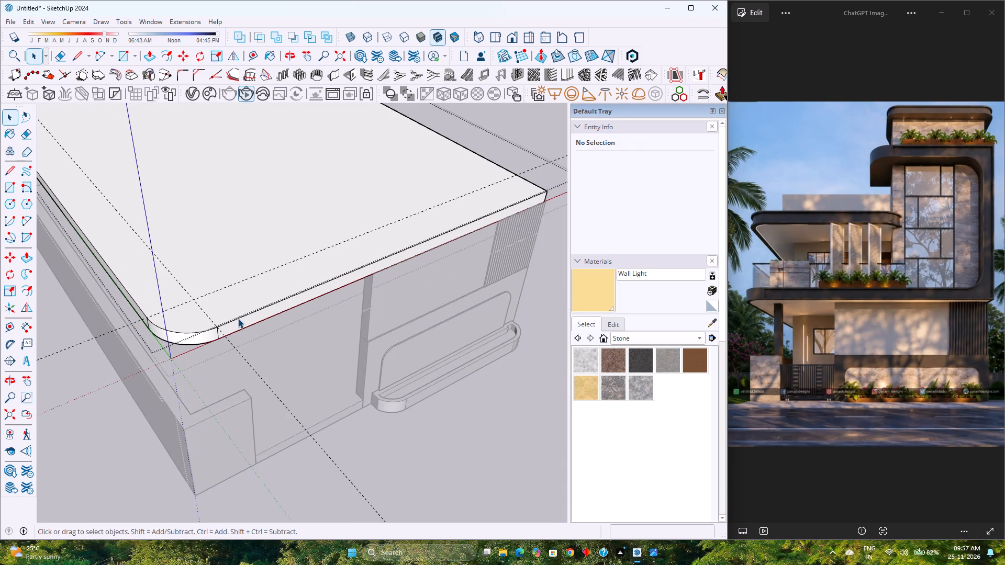
pyautogui.scroll(3, 238, 314)
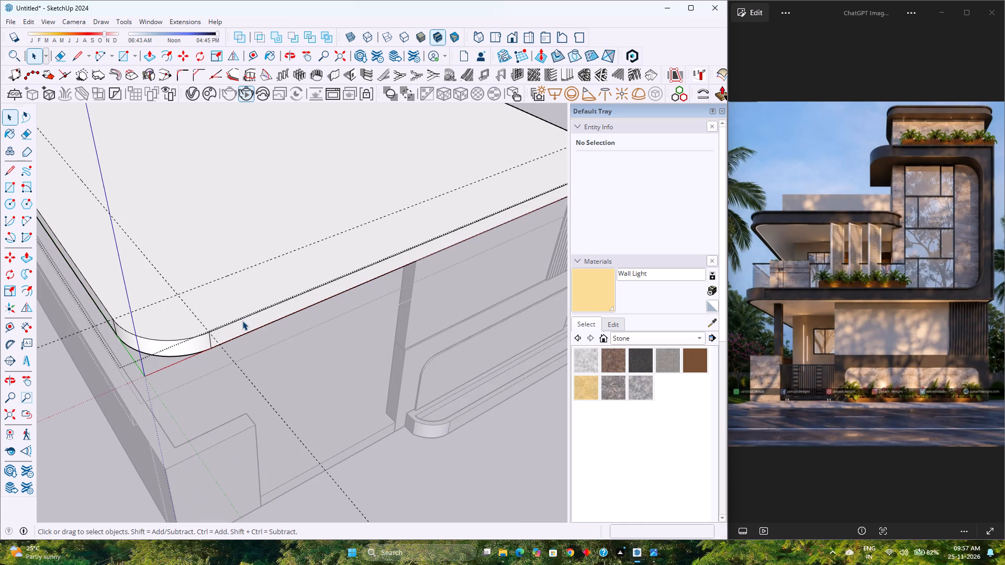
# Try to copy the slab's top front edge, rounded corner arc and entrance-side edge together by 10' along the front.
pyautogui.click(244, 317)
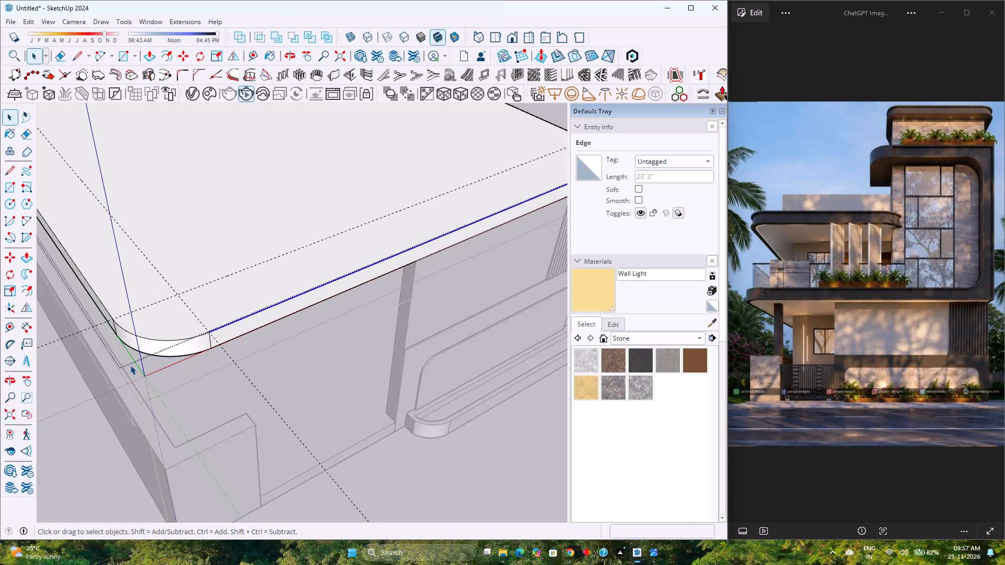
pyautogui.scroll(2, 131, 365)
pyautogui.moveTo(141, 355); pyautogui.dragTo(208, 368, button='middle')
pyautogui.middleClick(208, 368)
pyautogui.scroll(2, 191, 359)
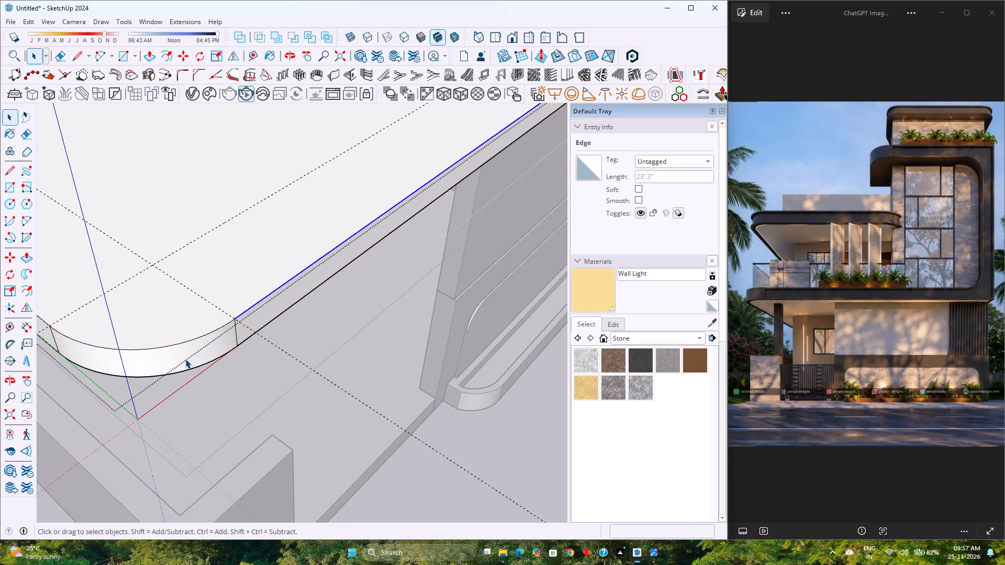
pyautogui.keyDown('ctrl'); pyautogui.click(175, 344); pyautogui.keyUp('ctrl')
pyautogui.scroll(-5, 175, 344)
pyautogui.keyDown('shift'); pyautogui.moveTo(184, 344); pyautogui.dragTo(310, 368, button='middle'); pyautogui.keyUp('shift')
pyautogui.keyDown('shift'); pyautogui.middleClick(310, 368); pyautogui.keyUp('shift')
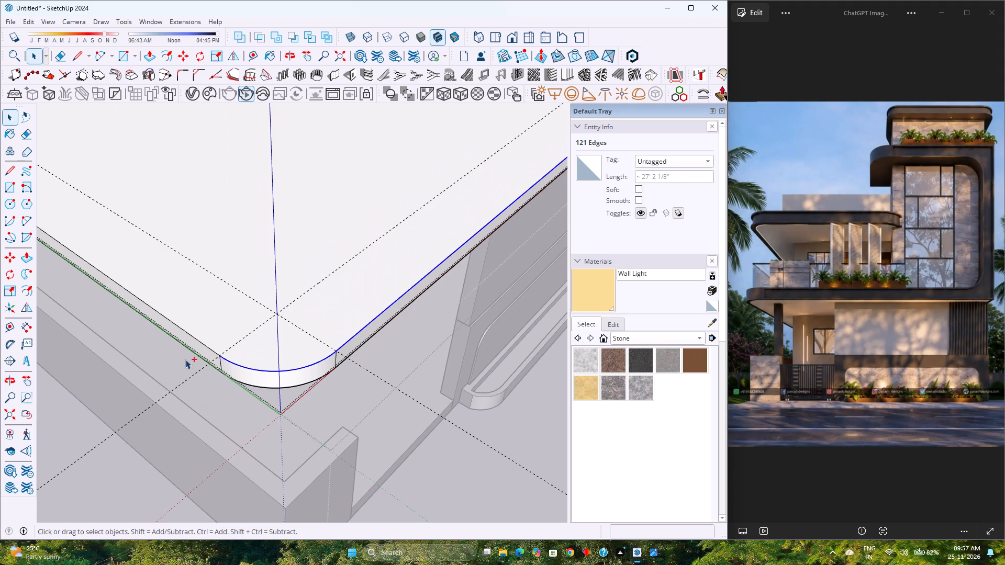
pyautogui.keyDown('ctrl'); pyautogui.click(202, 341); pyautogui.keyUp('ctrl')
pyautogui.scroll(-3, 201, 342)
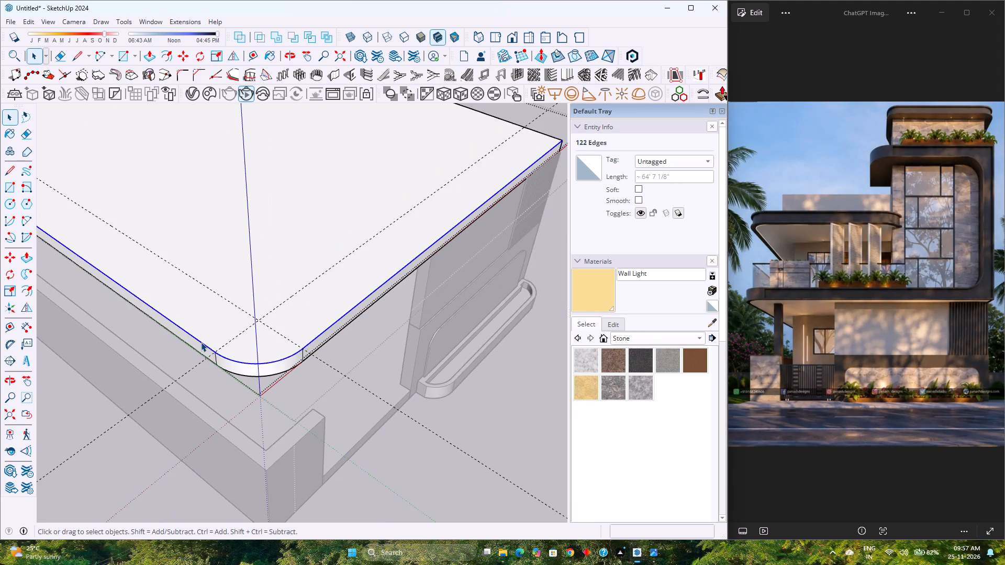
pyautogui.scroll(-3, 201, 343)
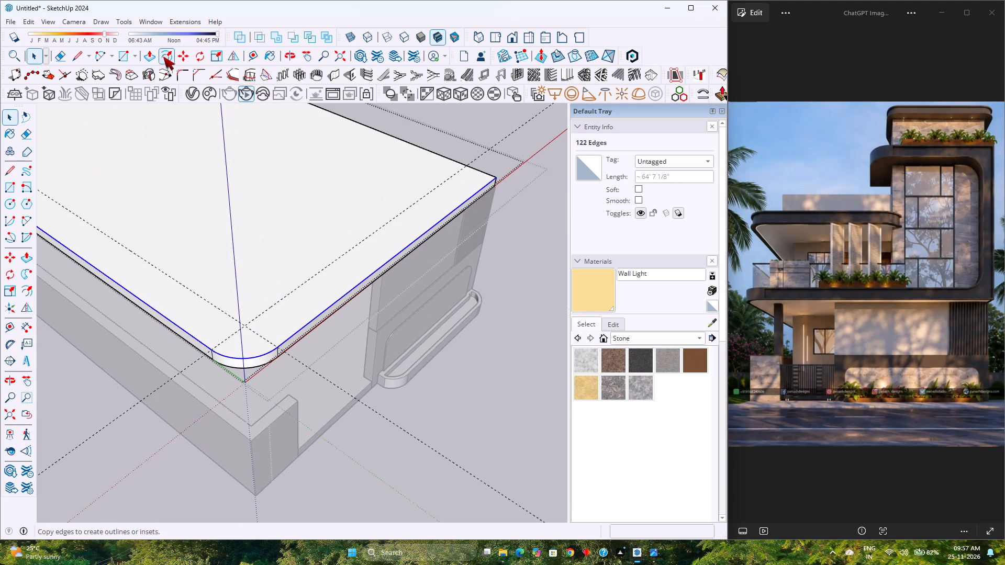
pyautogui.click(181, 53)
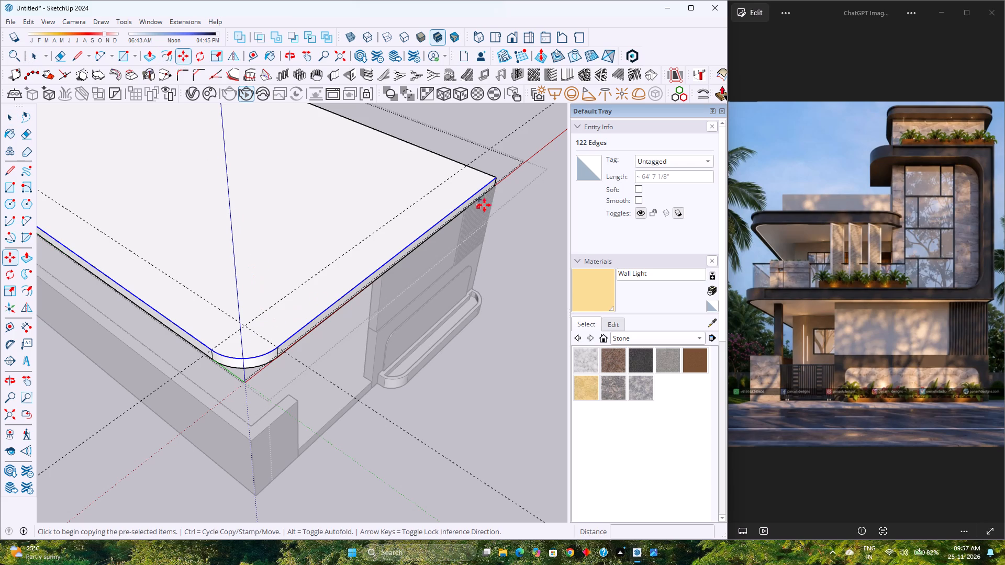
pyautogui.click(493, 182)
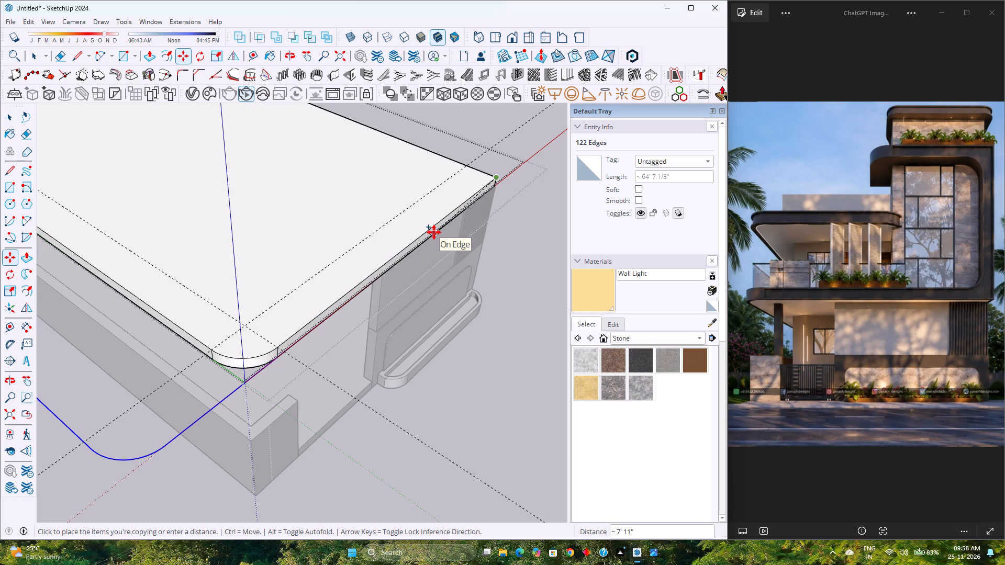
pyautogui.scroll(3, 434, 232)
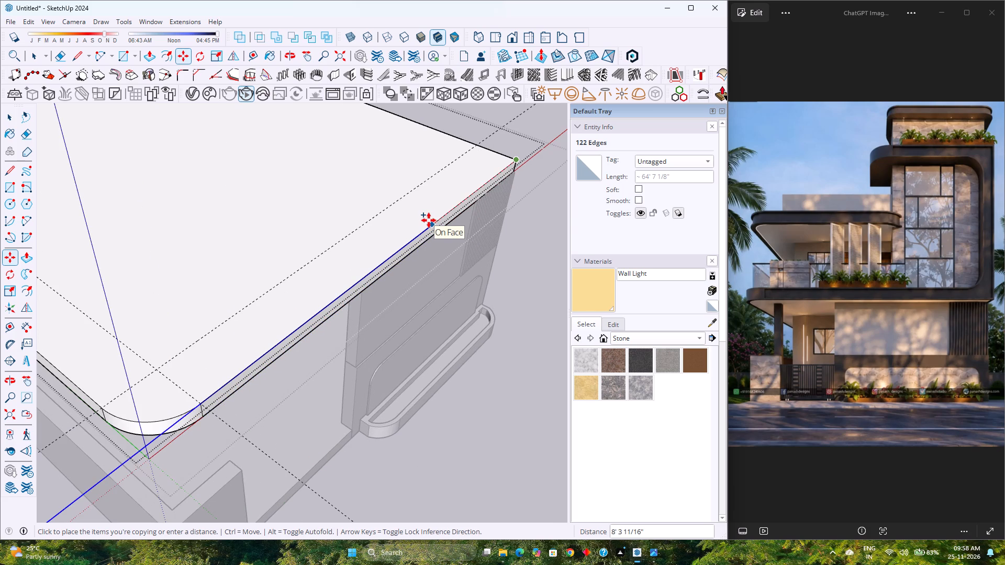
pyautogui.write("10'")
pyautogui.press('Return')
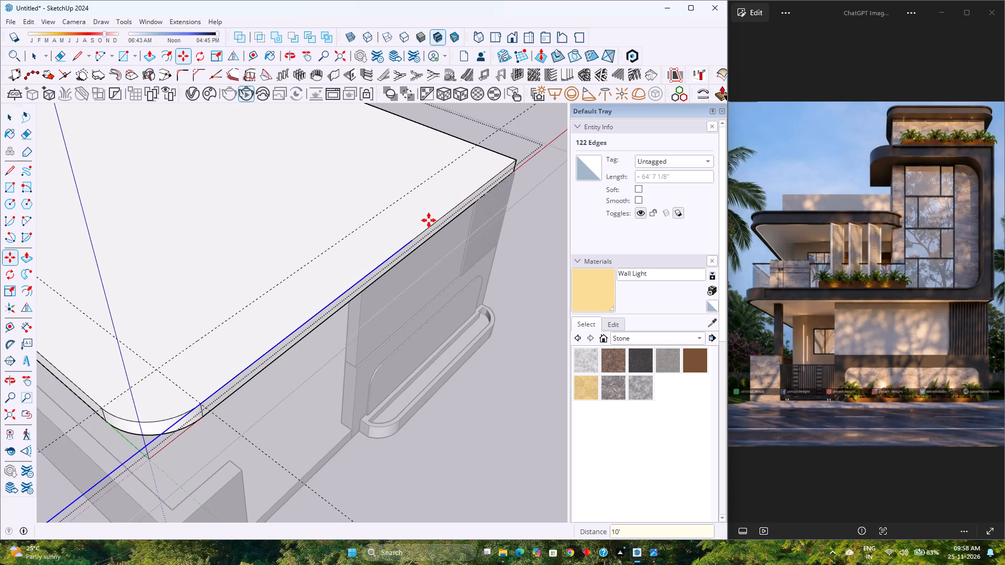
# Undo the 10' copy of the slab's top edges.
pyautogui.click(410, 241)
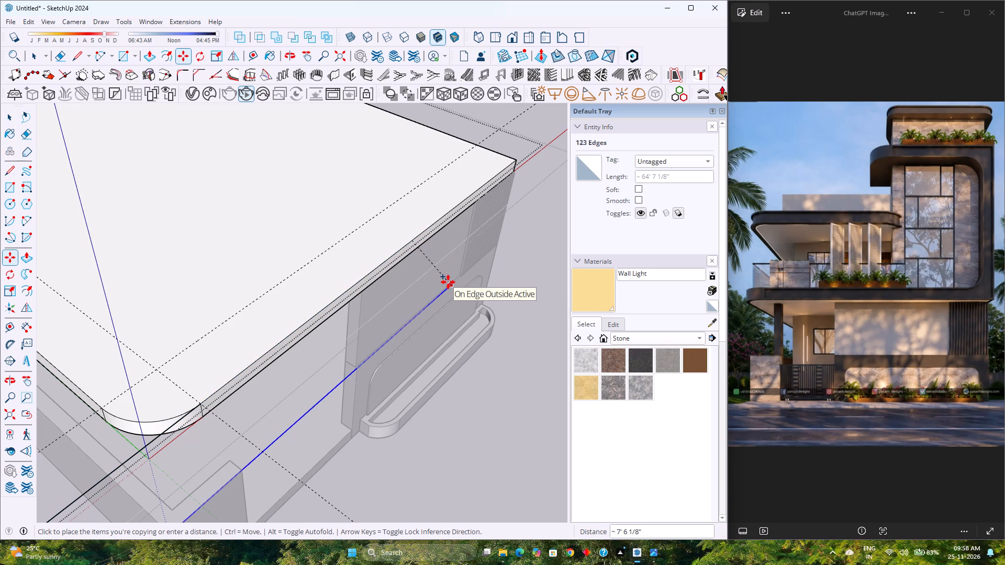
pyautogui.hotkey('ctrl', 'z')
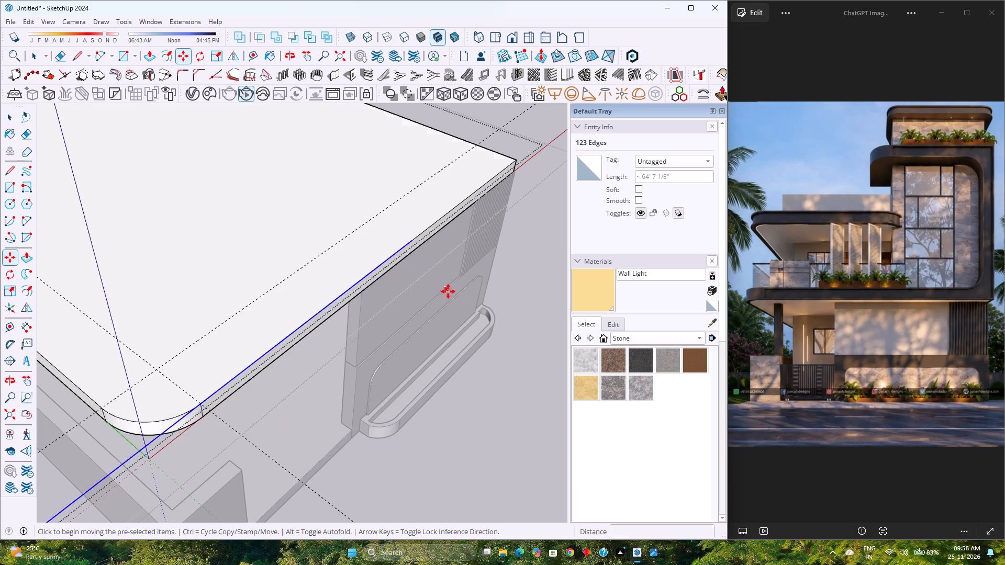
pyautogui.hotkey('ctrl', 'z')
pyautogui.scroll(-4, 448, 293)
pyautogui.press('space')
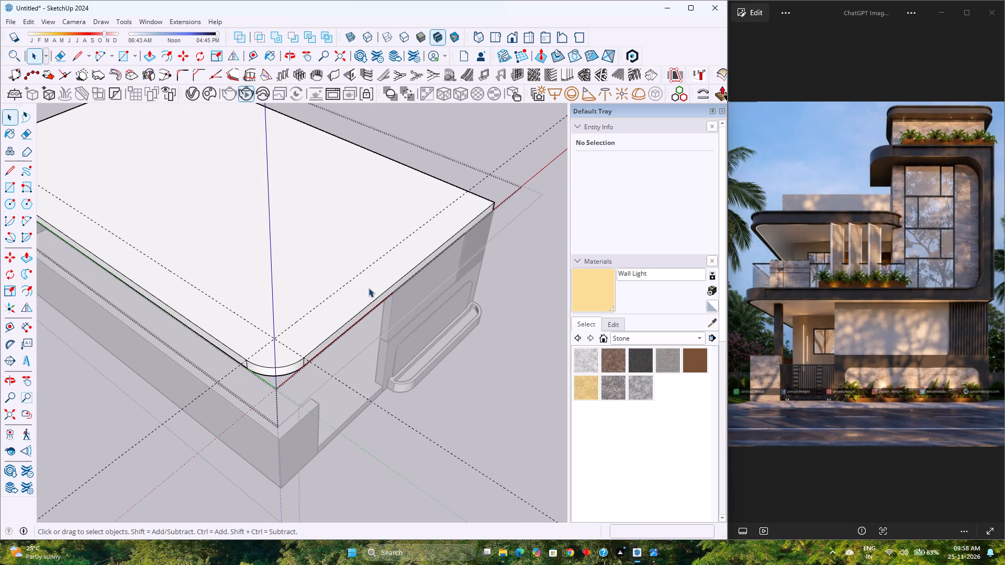
# Copy the slab's top front edge, corner arc and entrance-side edge 36' along the red axis, clear of the slab.
pyautogui.scroll(6, 332, 334)
pyautogui.click(326, 341)
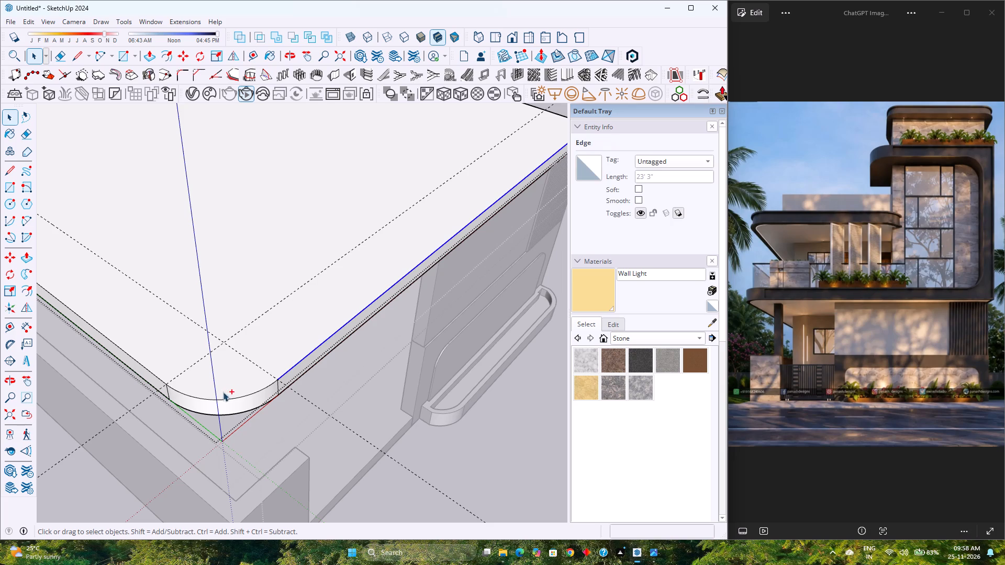
pyautogui.keyDown('ctrl'); pyautogui.click(232, 398); pyautogui.keyUp('ctrl')
pyautogui.keyDown('ctrl'); pyautogui.click(159, 377); pyautogui.keyUp('ctrl')
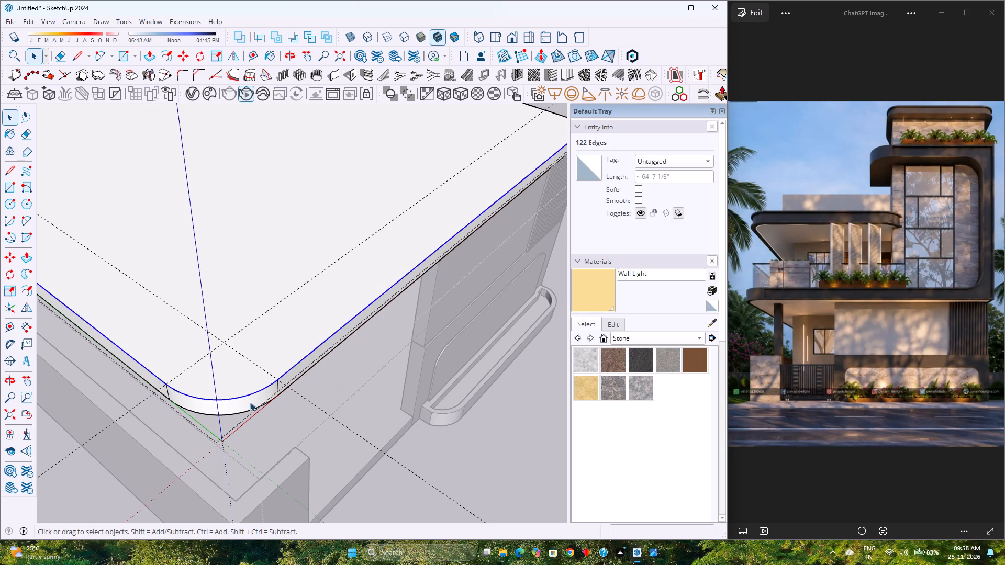
pyautogui.press('m')
pyautogui.scroll(-8, 250, 408)
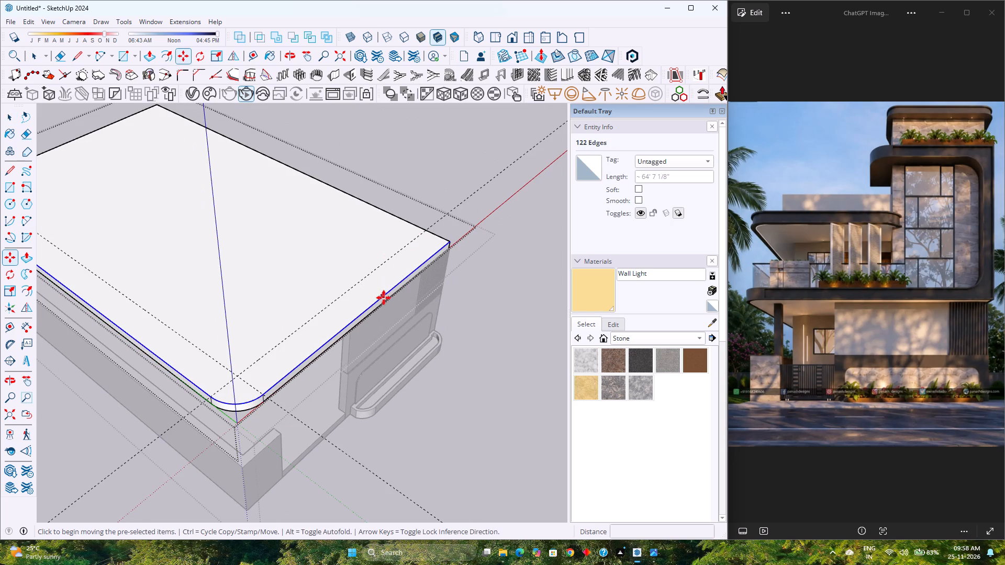
pyautogui.click(449, 242)
pyautogui.scroll(-9, 449, 242)
pyautogui.keyDown('shift'); pyautogui.moveTo(460, 230); pyautogui.dragTo(317, 382, button='middle'); pyautogui.keyUp('shift')
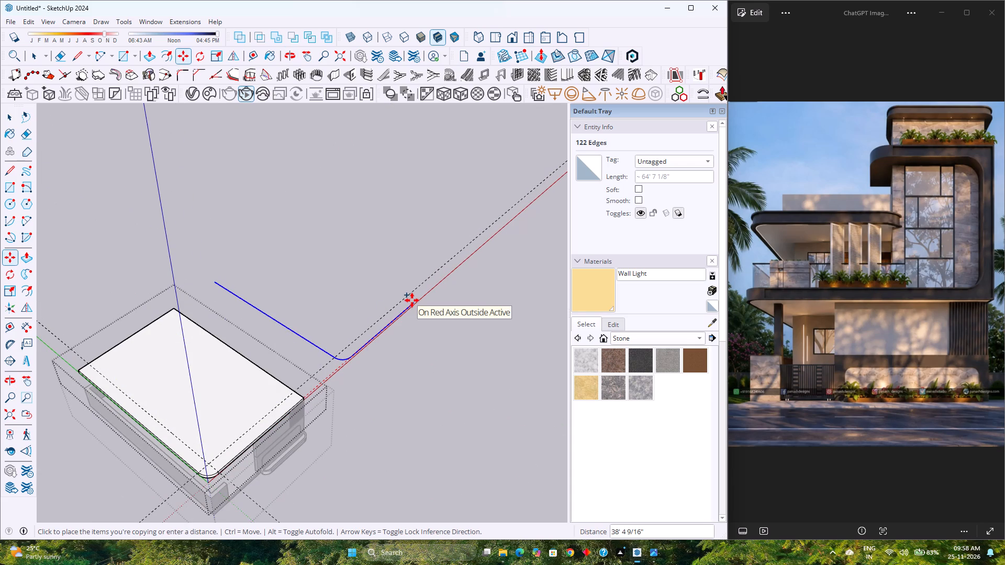
pyautogui.write("36'")
pyautogui.press('Return')
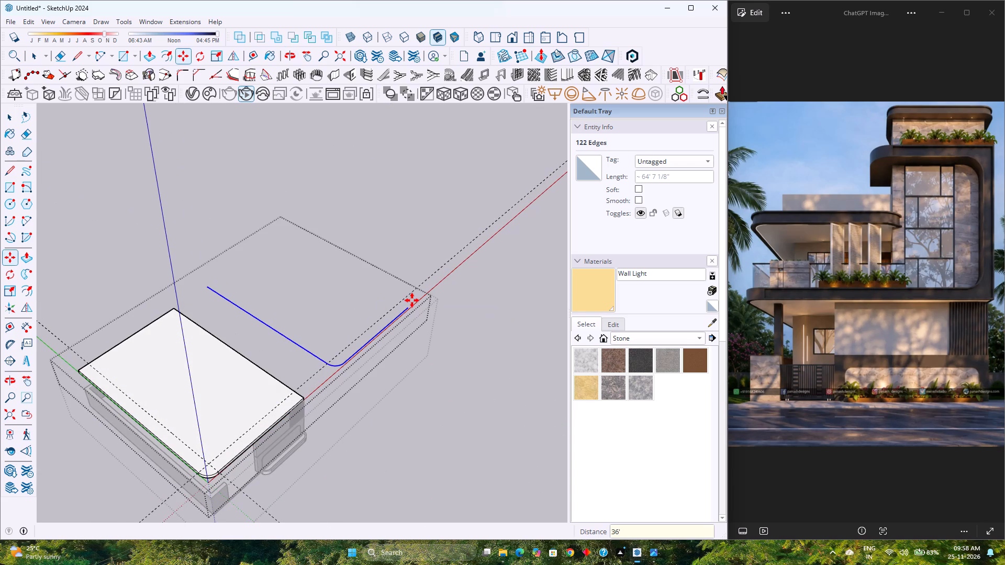
# Examine the copied edge path from above and from a low angle near the free end of its side edge.
pyautogui.scroll(5, 412, 300)
pyautogui.scroll(3, 367, 349)
pyautogui.moveTo(367, 349); pyautogui.dragTo(319, 349, button='middle')
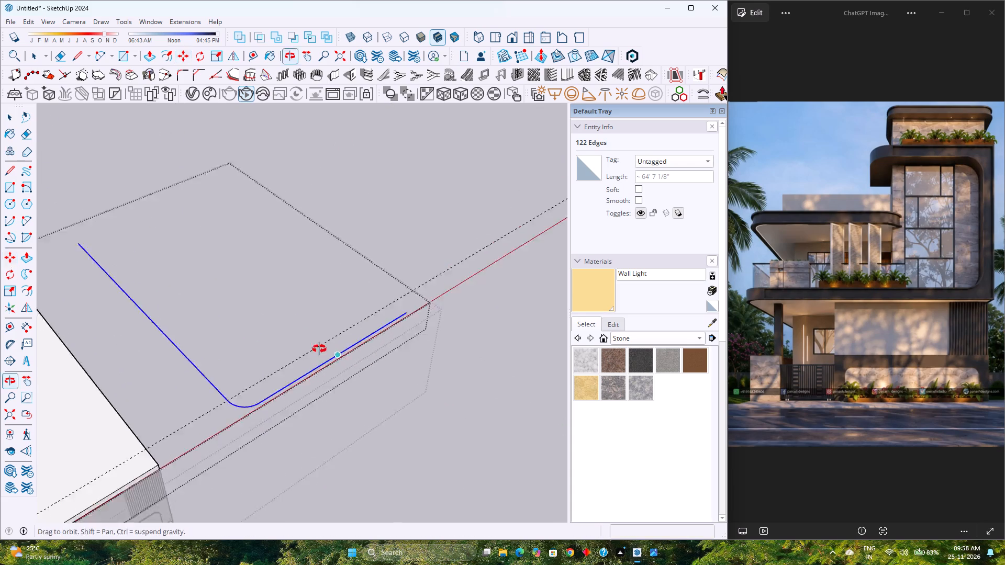
pyautogui.moveTo(319, 349); pyautogui.dragTo(316, 347, button='middle')
pyautogui.scroll(-4, 311, 333)
pyautogui.scroll(5, 312, 331)
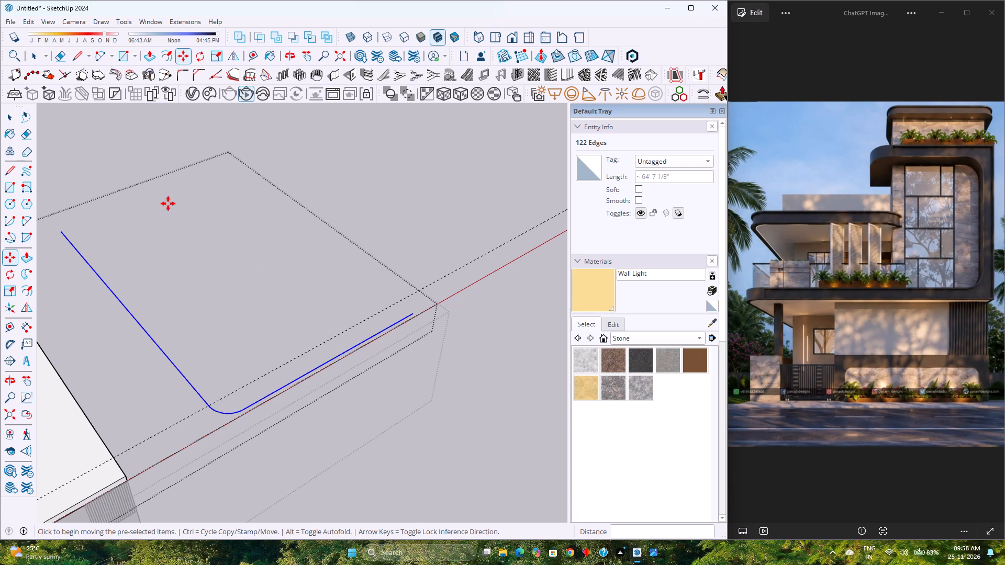
pyautogui.scroll(-2, 254, 323)
pyautogui.moveTo(254, 324); pyautogui.dragTo(517, 267, button='middle')
pyautogui.scroll(2, 60, 404)
pyautogui.moveTo(60, 404); pyautogui.dragTo(340, 324, button='middle')
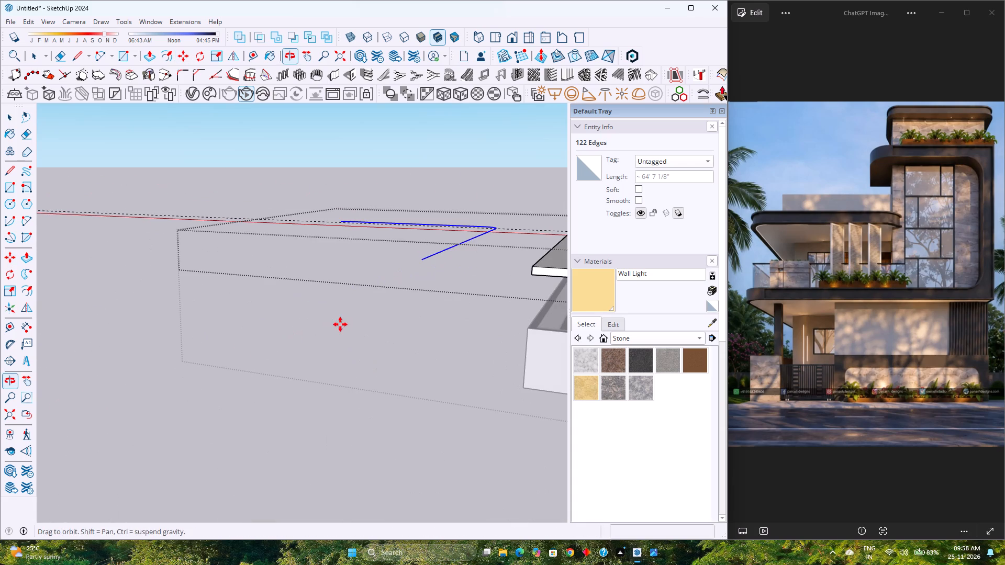
pyautogui.scroll(4, 379, 289)
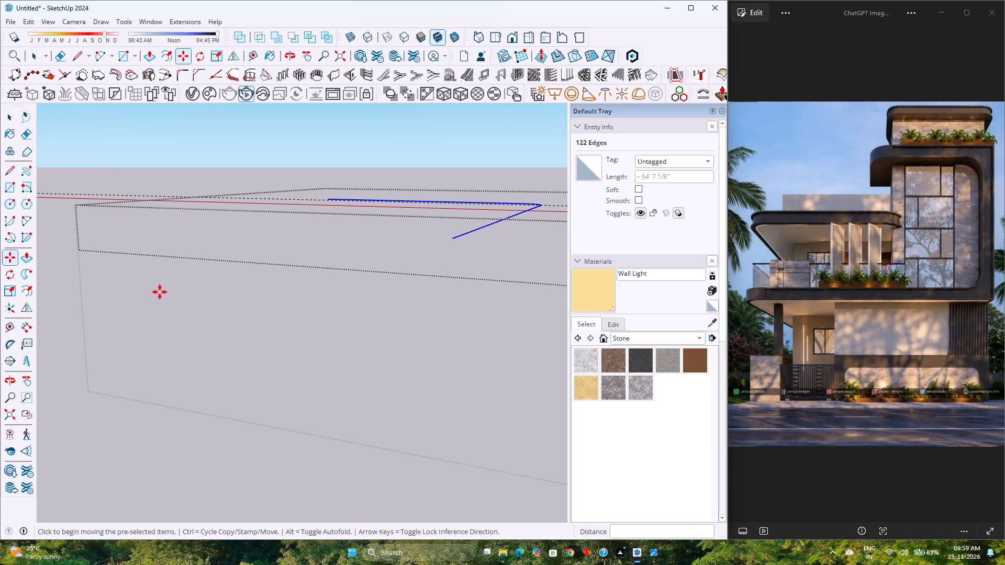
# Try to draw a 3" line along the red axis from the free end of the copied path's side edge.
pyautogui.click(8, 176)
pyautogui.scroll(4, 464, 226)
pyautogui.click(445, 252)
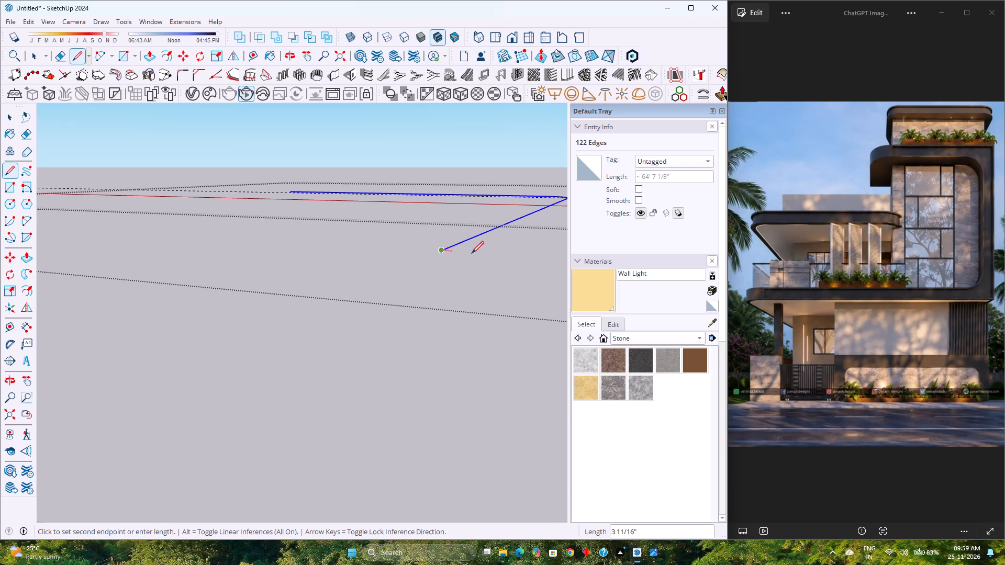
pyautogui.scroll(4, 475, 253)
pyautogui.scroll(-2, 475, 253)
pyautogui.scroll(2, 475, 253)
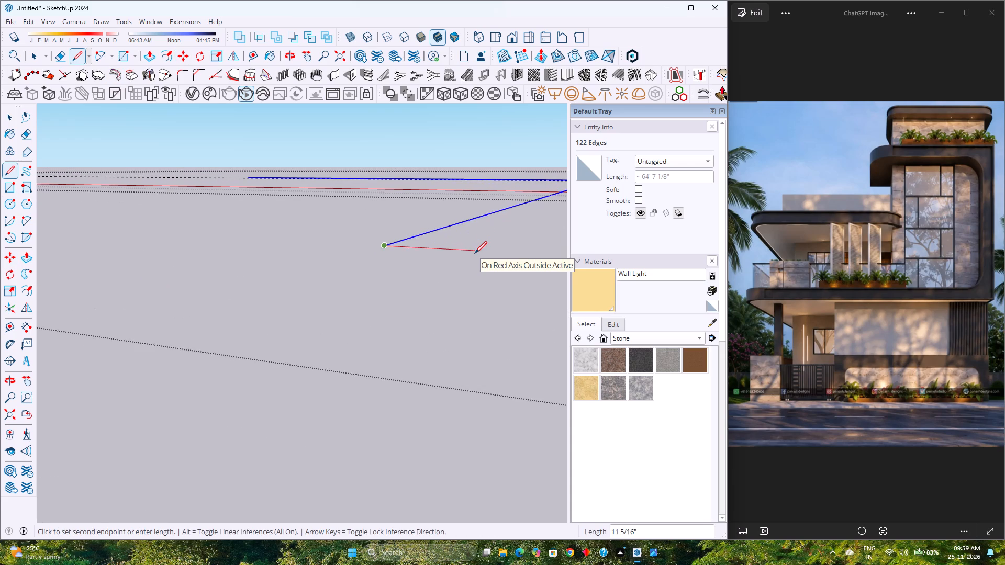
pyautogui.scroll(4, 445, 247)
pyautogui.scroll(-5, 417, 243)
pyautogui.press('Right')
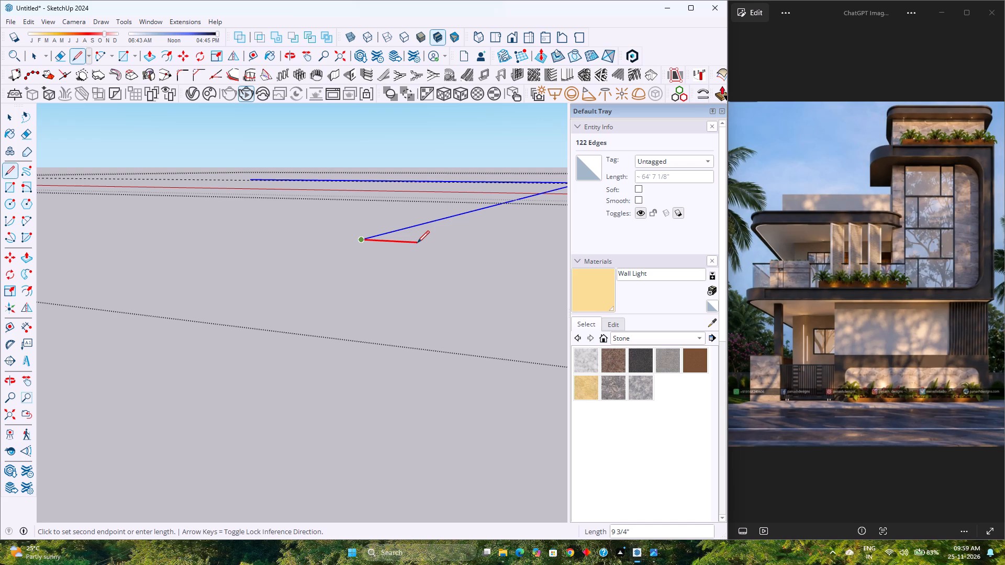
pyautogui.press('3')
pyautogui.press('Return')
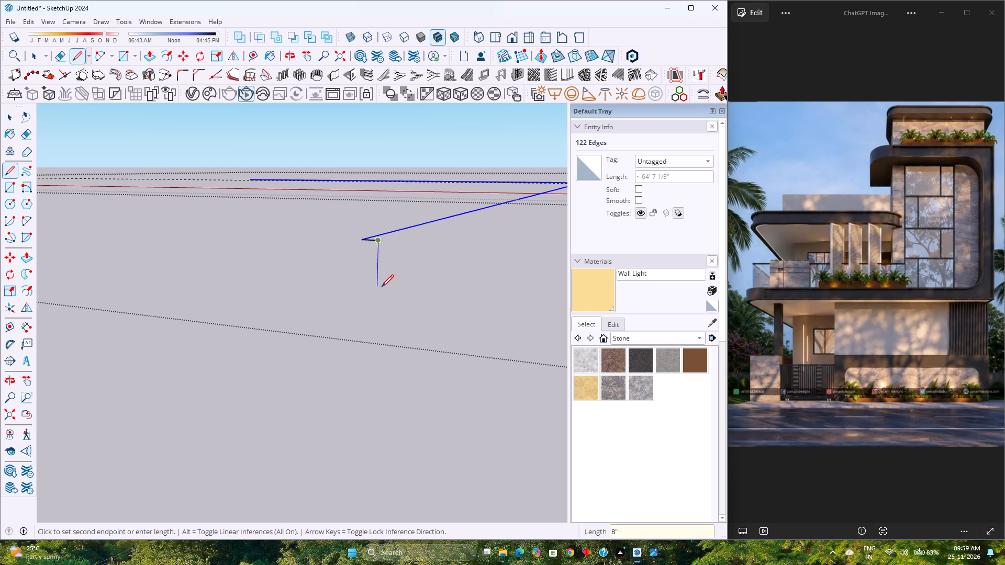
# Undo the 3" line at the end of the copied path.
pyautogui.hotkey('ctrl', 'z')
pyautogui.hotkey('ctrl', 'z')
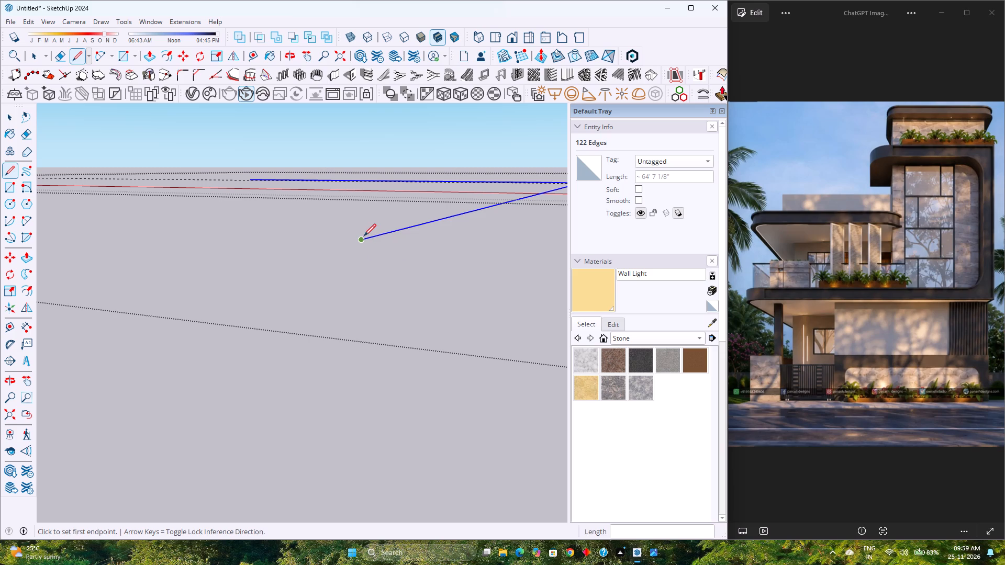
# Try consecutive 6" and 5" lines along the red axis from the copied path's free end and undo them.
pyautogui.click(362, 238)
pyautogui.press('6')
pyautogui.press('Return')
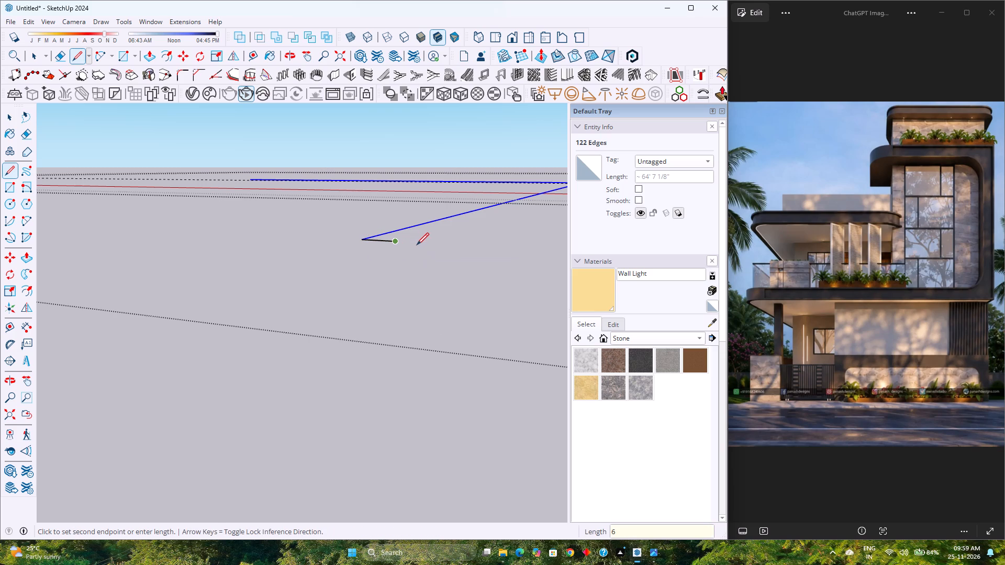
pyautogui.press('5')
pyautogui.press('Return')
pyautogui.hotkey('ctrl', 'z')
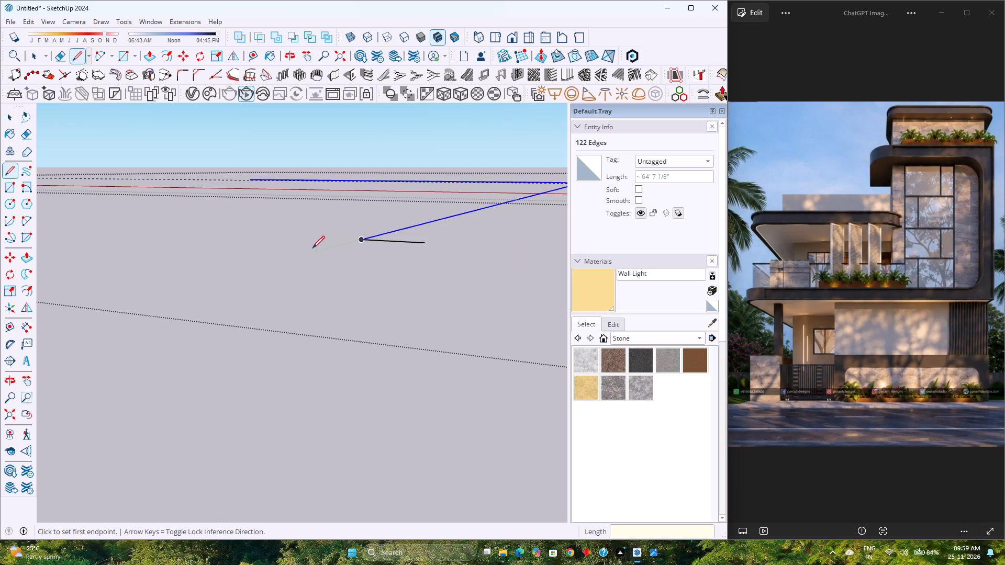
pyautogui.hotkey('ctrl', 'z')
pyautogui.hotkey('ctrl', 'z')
# Draw a closed vertical profile 4" wide along the red axis and 1' deep at the copied path's free end.
pyautogui.click(361, 239)
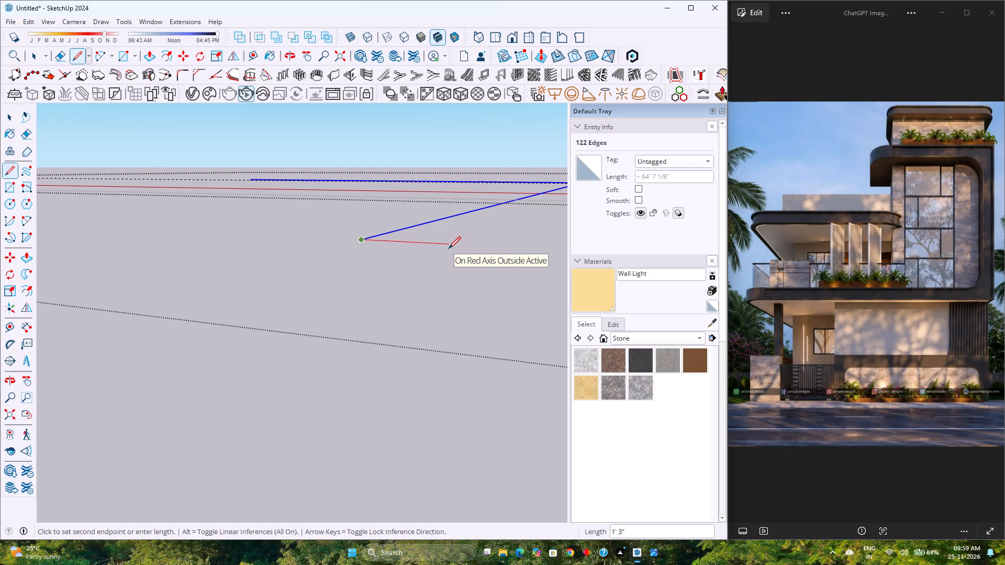
pyautogui.press('Right')
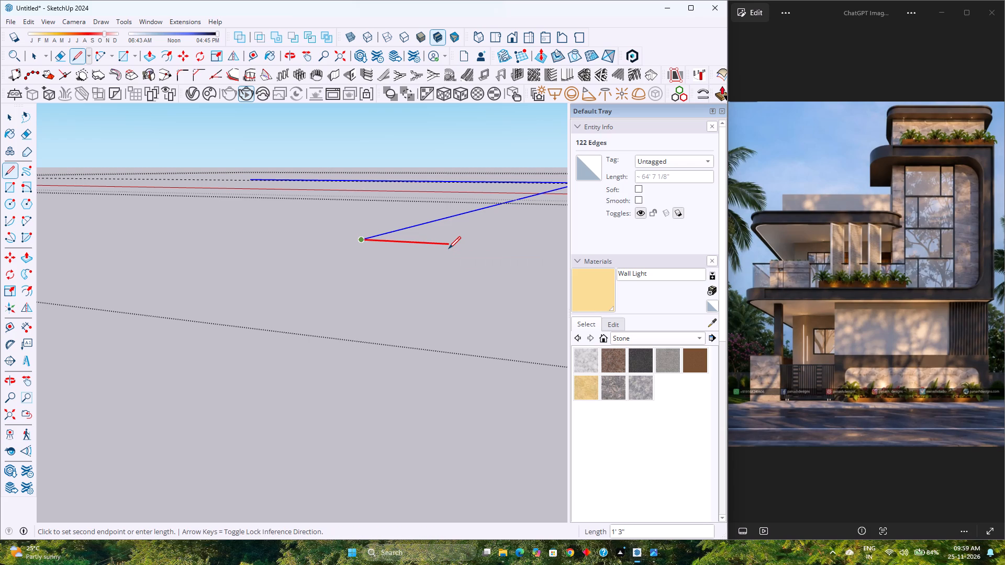
pyautogui.press('Return')
pyautogui.press('4')
pyautogui.press('Return')
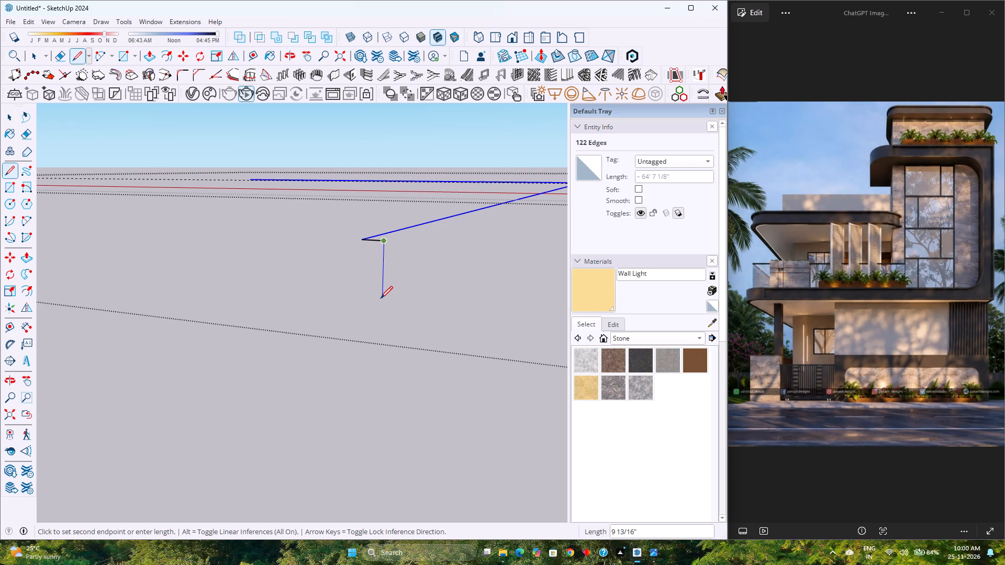
pyautogui.write("1'")
pyautogui.press('Return')
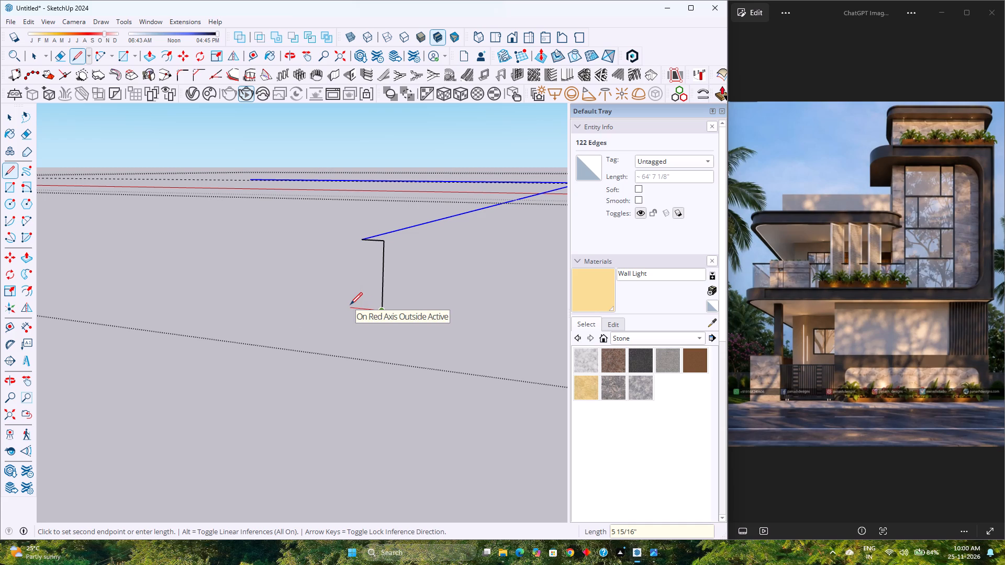
pyautogui.press('Right')
pyautogui.click(363, 238)
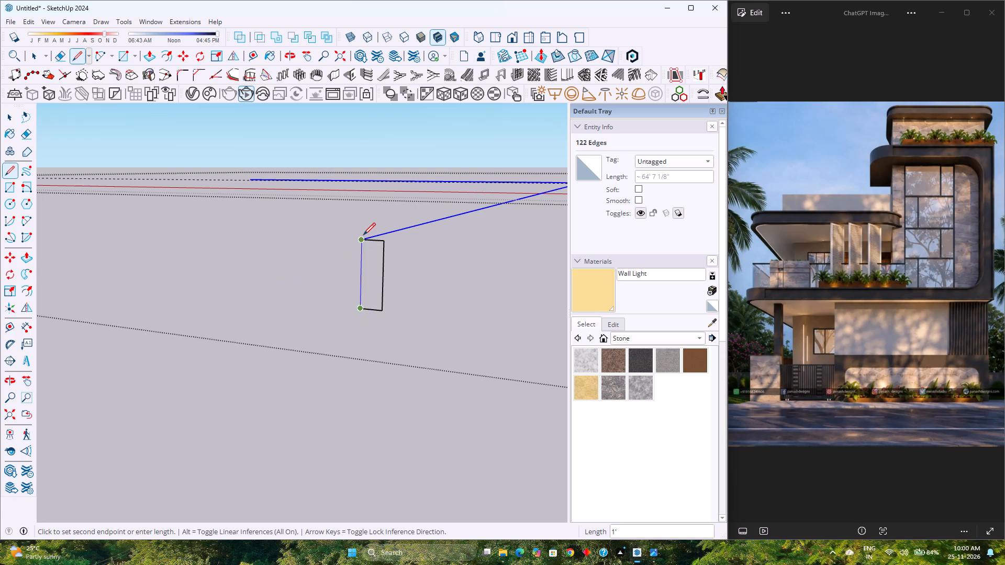
pyautogui.click(363, 235)
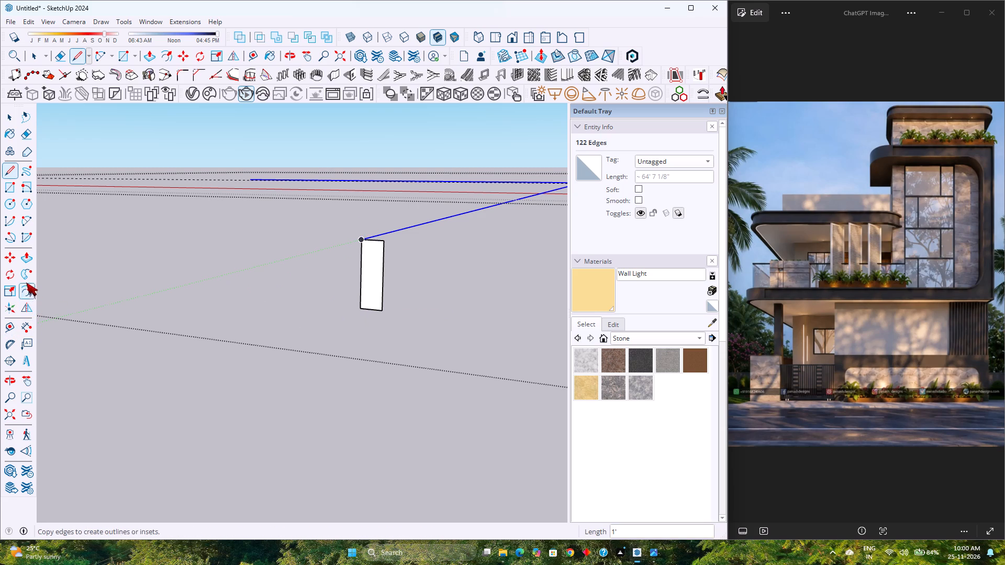
# Sweep the 4" by 1' profile along the copied edge path with Follow Me.
pyautogui.click(26, 278)
pyautogui.click(364, 277)
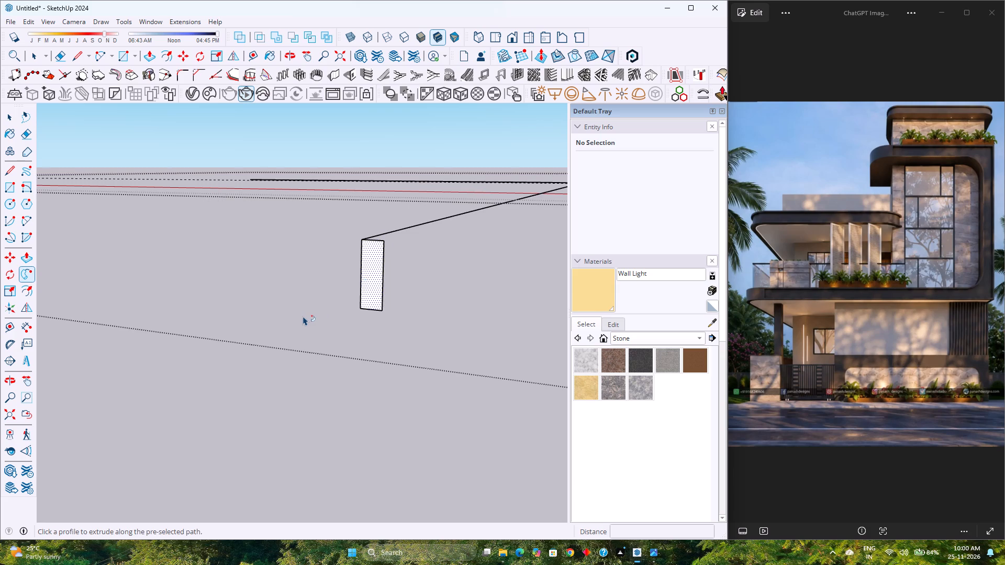
# Examine the swept band's outer face, rounded corner and straight legs from several angles.
pyautogui.scroll(-8, 303, 316)
pyautogui.moveTo(394, 297); pyautogui.dragTo(35, 423, button='middle')
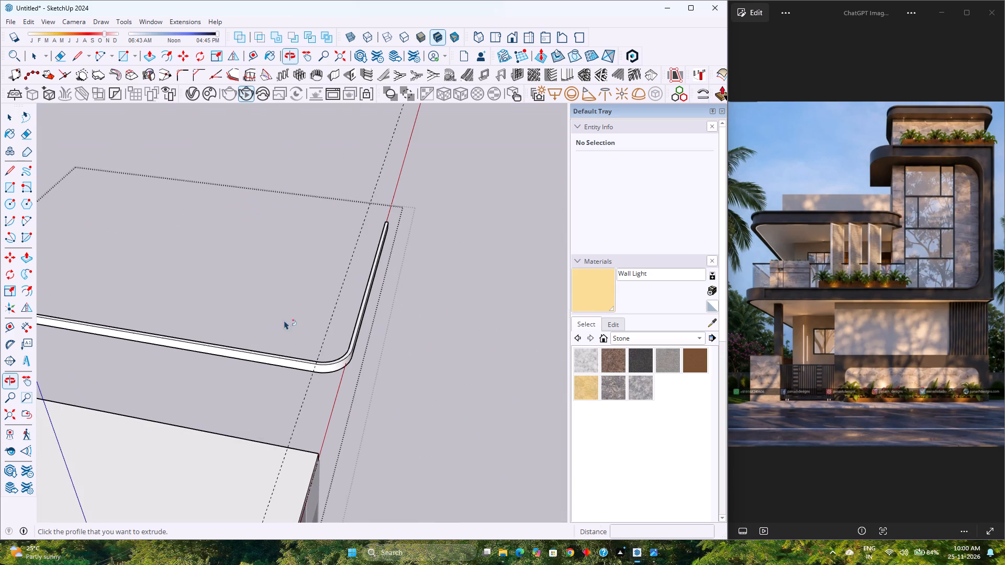
pyautogui.scroll(6, 338, 346)
pyautogui.moveTo(349, 345); pyautogui.dragTo(230, 244, button='middle')
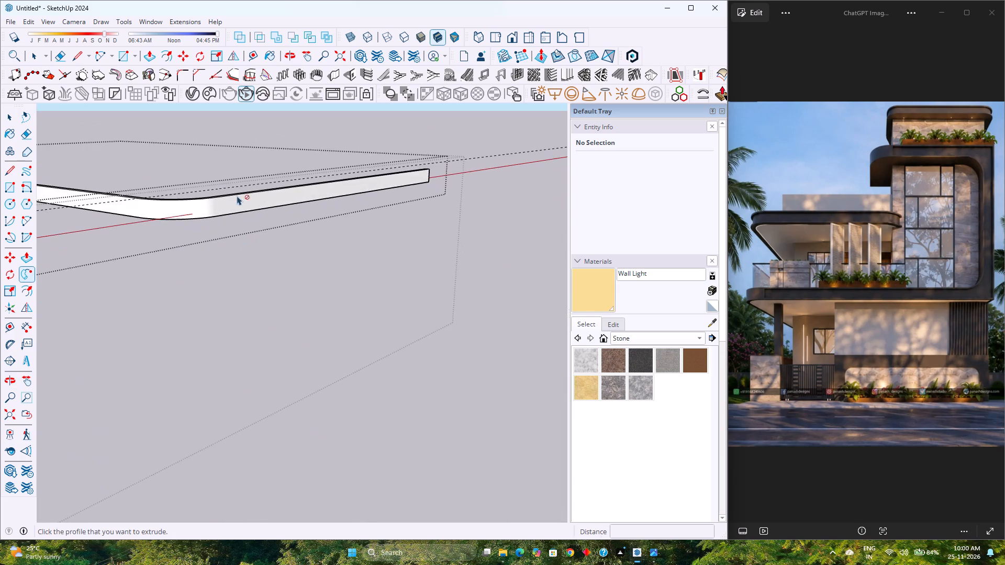
pyautogui.scroll(9, 212, 184)
pyautogui.press('space')
pyautogui.click(254, 223)
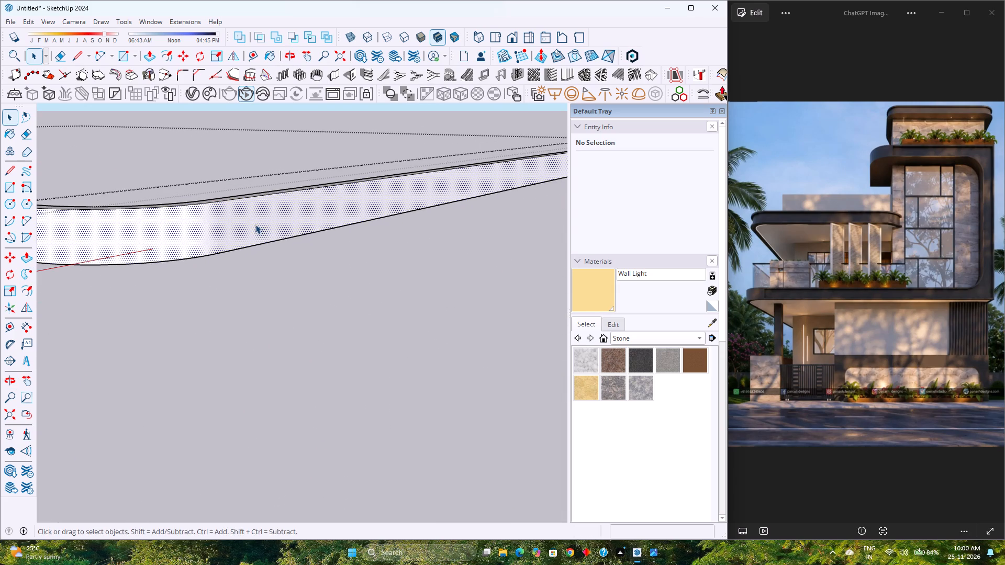
pyautogui.moveTo(301, 222); pyautogui.dragTo(222, 297, button='middle')
pyautogui.middleClick(222, 297)
pyautogui.click(267, 226)
pyautogui.scroll(-4, 269, 223)
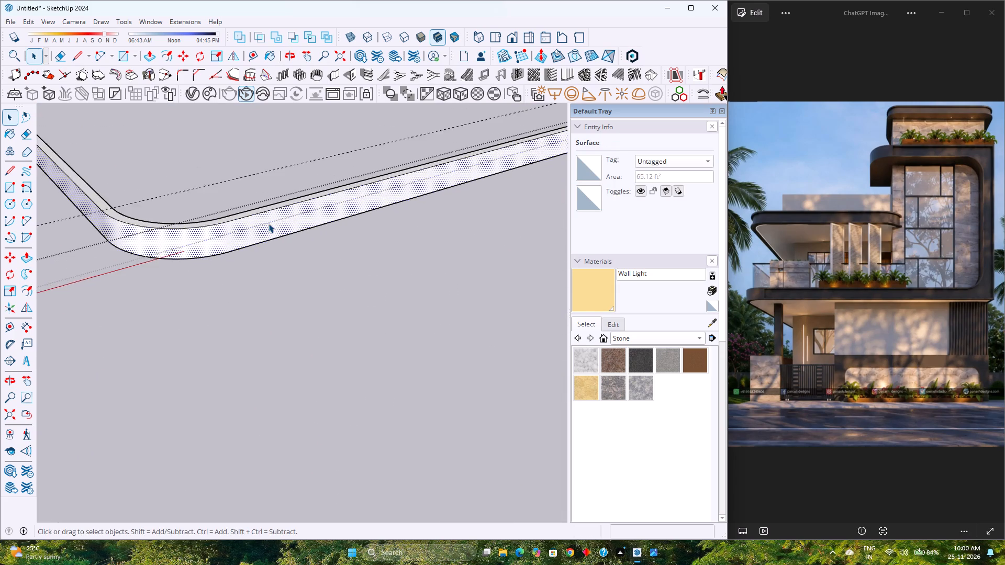
pyautogui.scroll(-8, 269, 223)
pyautogui.keyDown('shift'); pyautogui.moveTo(270, 224); pyautogui.dragTo(276, 233, button='middle'); pyautogui.keyUp('shift')
pyautogui.keyDown('shift'); pyautogui.moveTo(278, 238); pyautogui.dragTo(325, 320, button='middle'); pyautogui.keyUp('shift')
pyautogui.moveTo(330, 322); pyautogui.dragTo(207, 407, button='middle')
pyautogui.middleClick(207, 407)
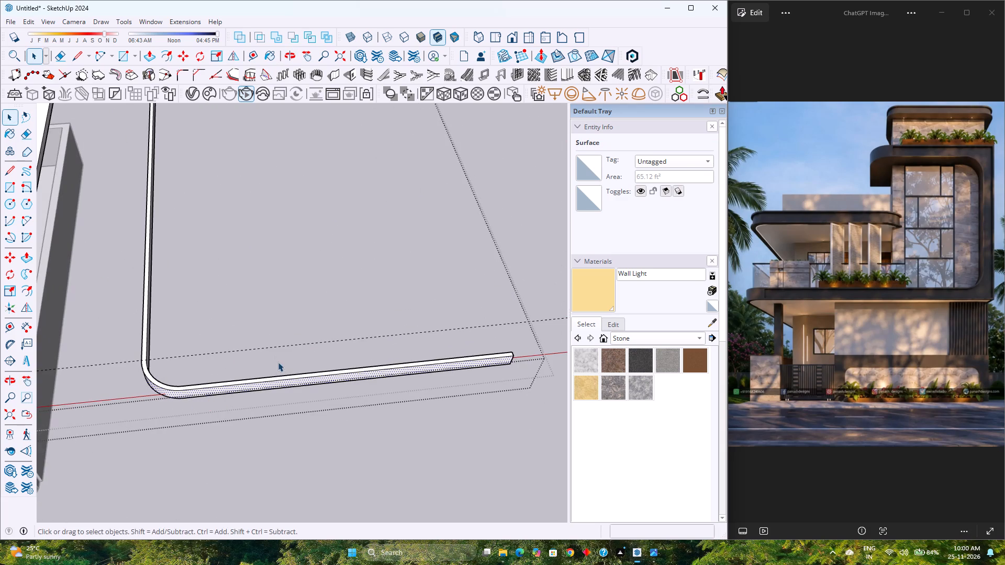
pyautogui.scroll(4, 236, 393)
pyautogui.moveTo(236, 393); pyautogui.dragTo(367, 267, button='middle')
pyautogui.scroll(-2, 364, 282)
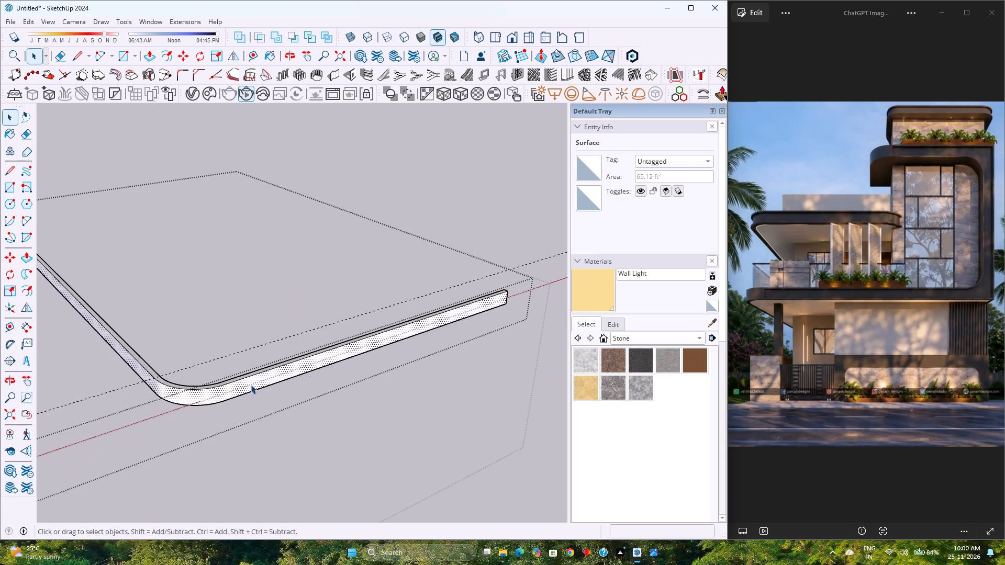
pyautogui.scroll(3, 245, 385)
pyautogui.scroll(-3, 250, 382)
pyautogui.scroll(5, 252, 382)
pyautogui.moveTo(266, 377); pyautogui.dragTo(178, 425, button='middle')
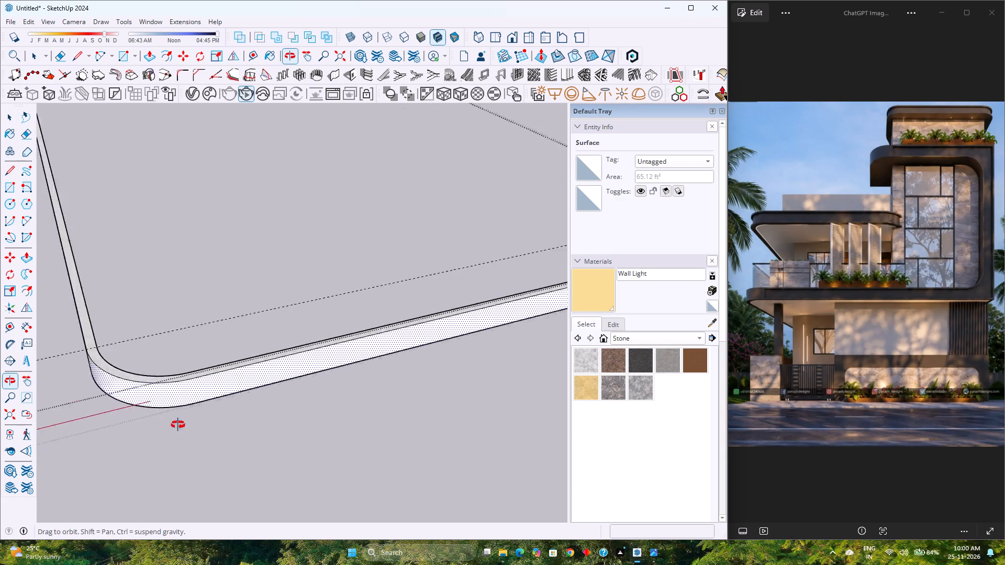
pyautogui.moveTo(178, 425); pyautogui.dragTo(138, 437, button='middle')
pyautogui.scroll(4, 220, 356)
pyautogui.click(222, 372)
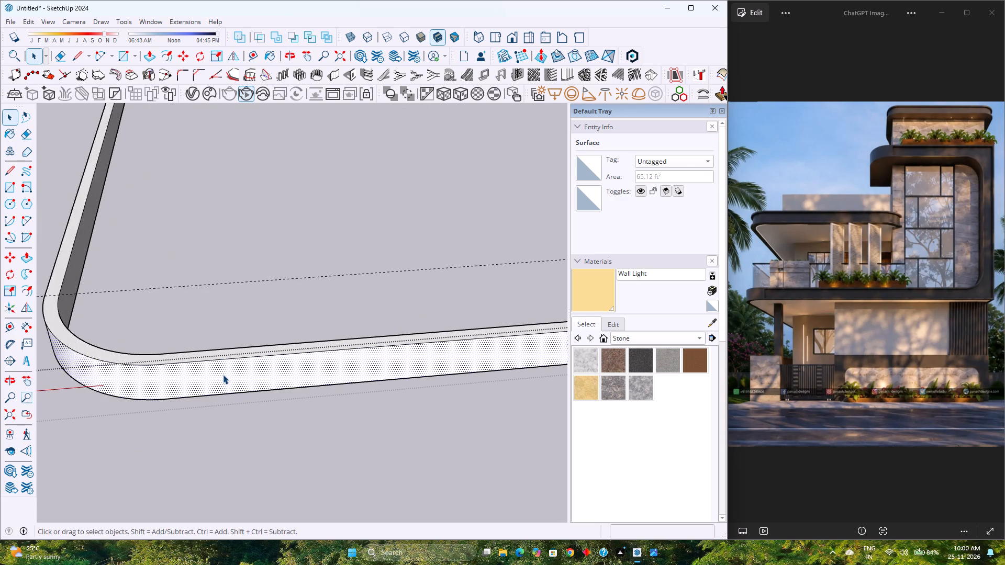
pyautogui.scroll(-5, 223, 375)
pyautogui.press('Escape')
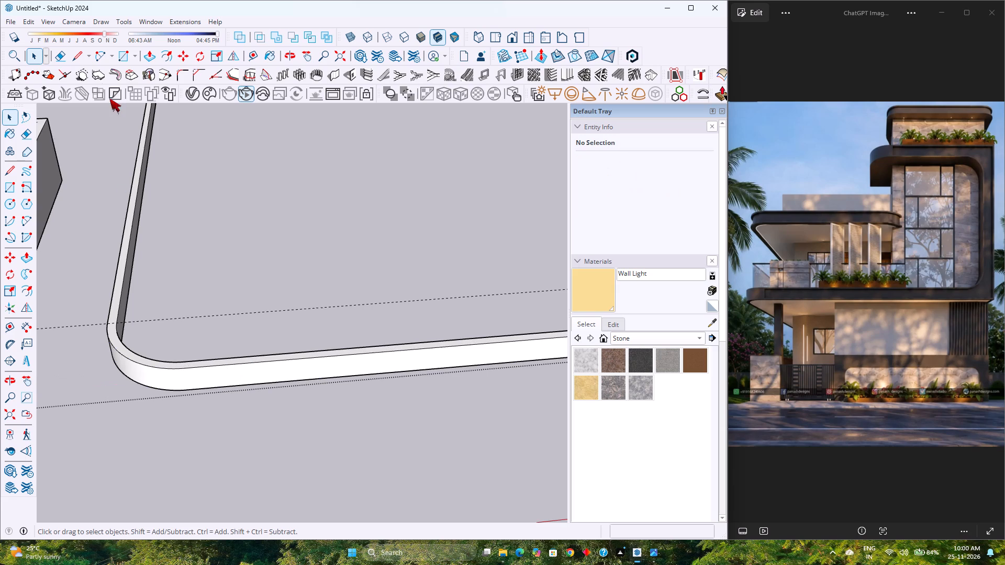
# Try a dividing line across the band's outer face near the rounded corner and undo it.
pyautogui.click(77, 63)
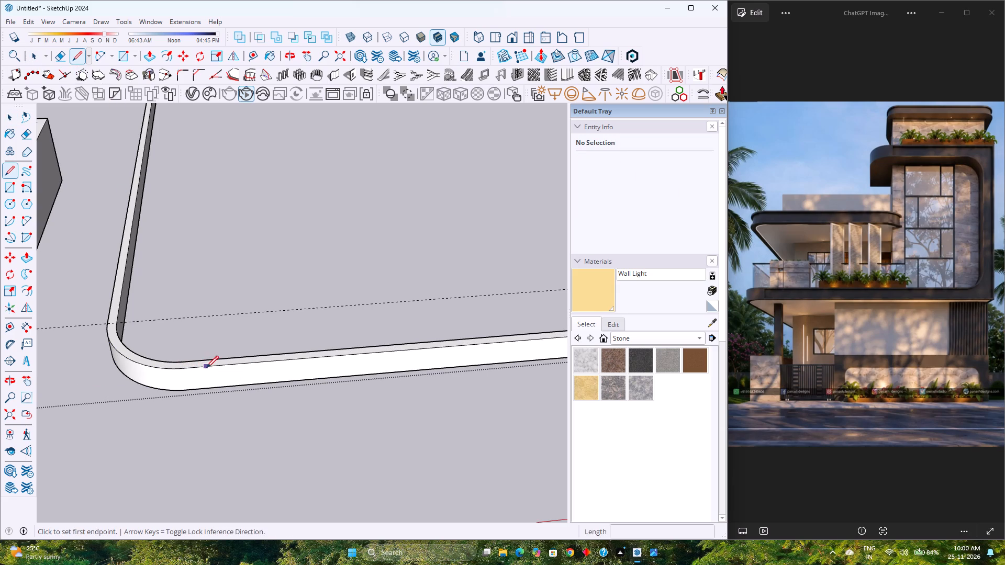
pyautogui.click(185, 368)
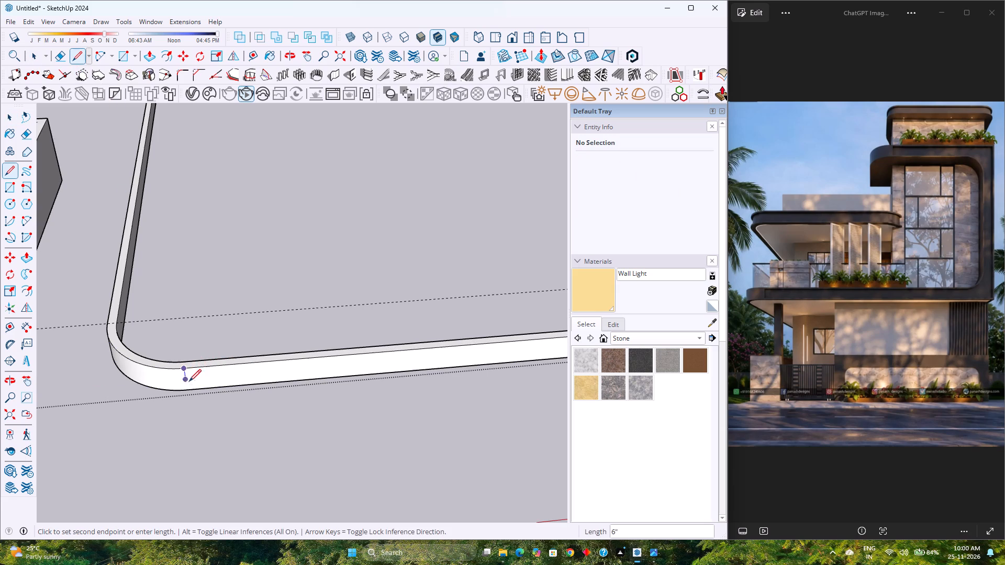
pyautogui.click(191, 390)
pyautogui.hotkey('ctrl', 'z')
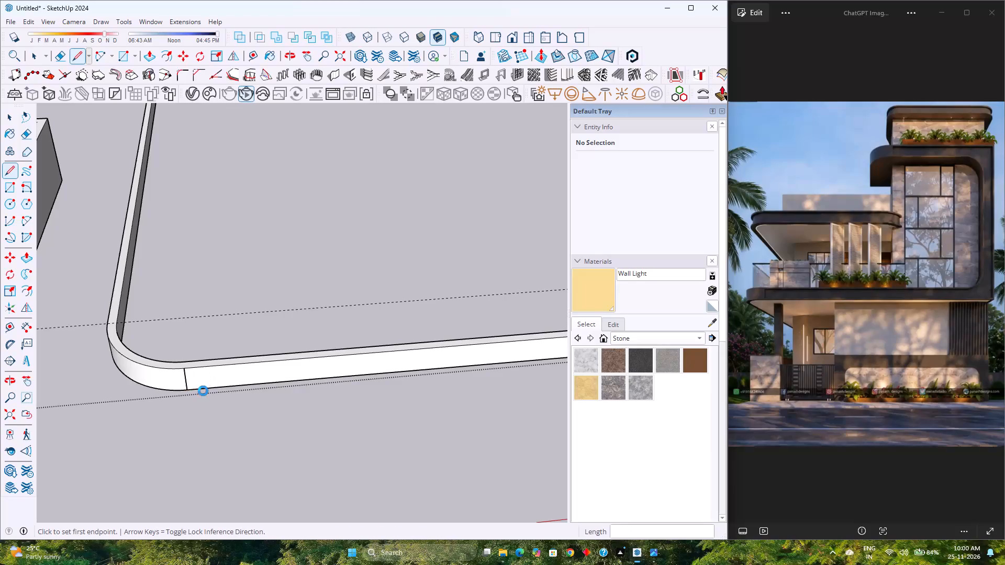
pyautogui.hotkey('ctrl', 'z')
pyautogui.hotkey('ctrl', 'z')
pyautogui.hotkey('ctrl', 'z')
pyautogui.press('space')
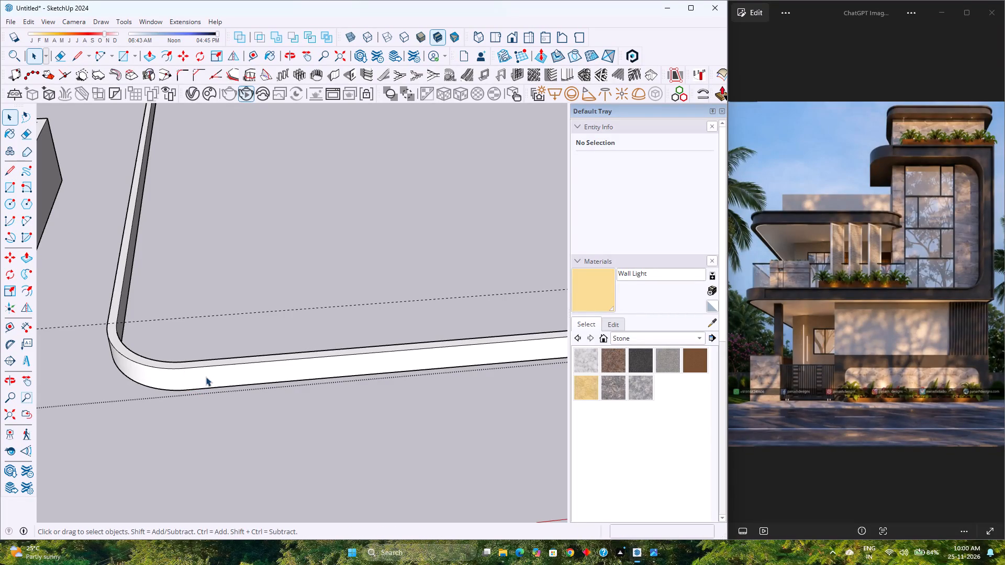
# Draw a 1' vertical line across the band's outer face where the corner arc meets the leg along the red axis.
pyautogui.doubleClick(206, 377)
pyautogui.scroll(3, 206, 377)
pyautogui.click(206, 377)
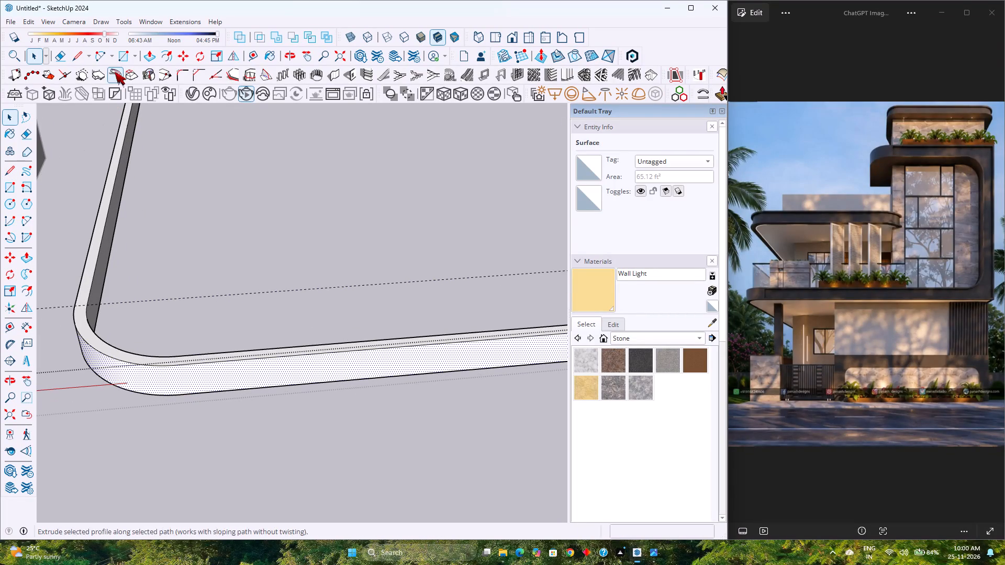
pyautogui.click(81, 62)
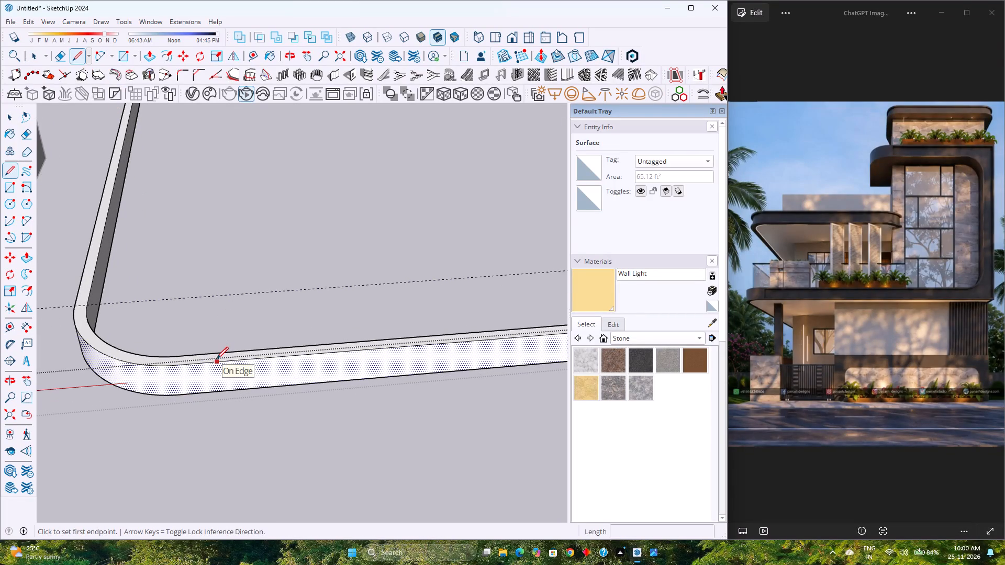
pyautogui.click(180, 363)
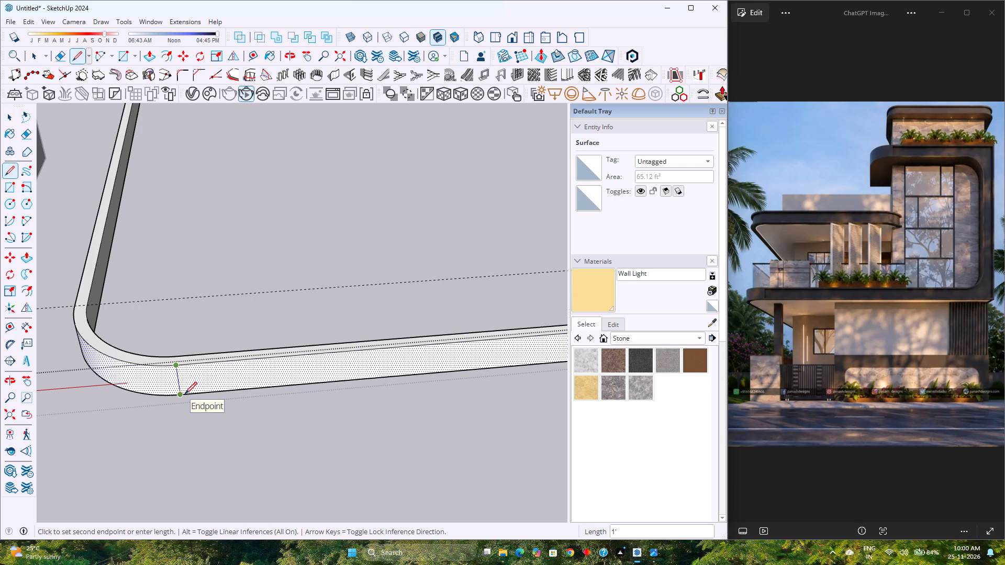
pyautogui.press('Up')
pyautogui.click(186, 394)
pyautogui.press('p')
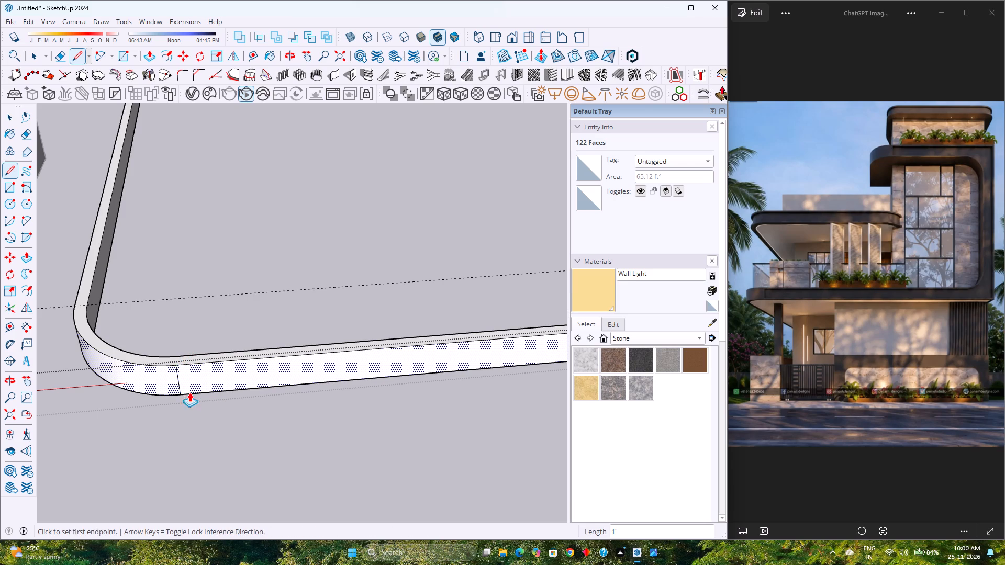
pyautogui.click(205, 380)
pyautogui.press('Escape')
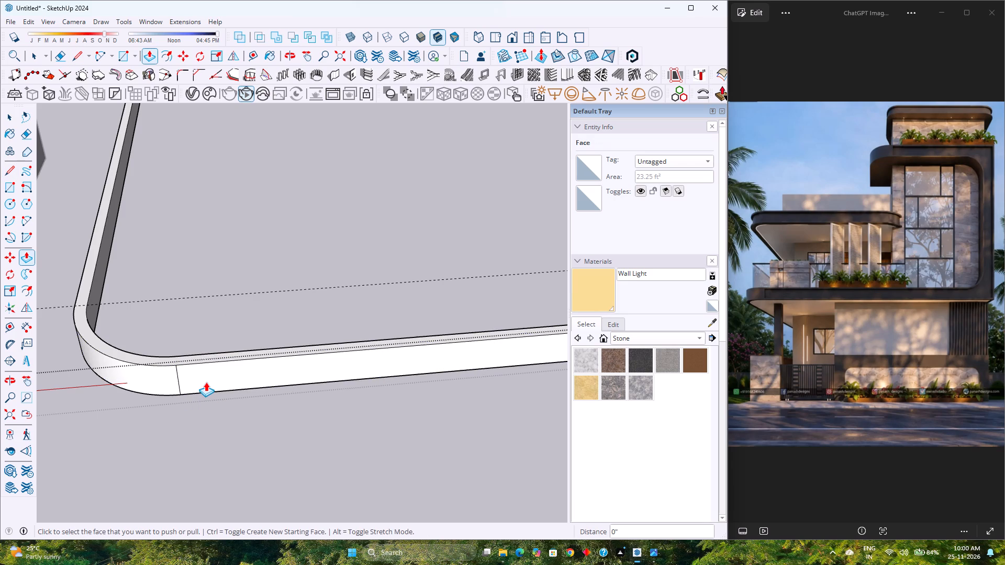
# Copy the 4" top edge at the free end of the band's red-axis leg 1' inward along the band.
pyautogui.scroll(-3, 206, 382)
pyautogui.press('space')
pyautogui.moveTo(141, 380); pyautogui.dragTo(371, 378, button='middle')
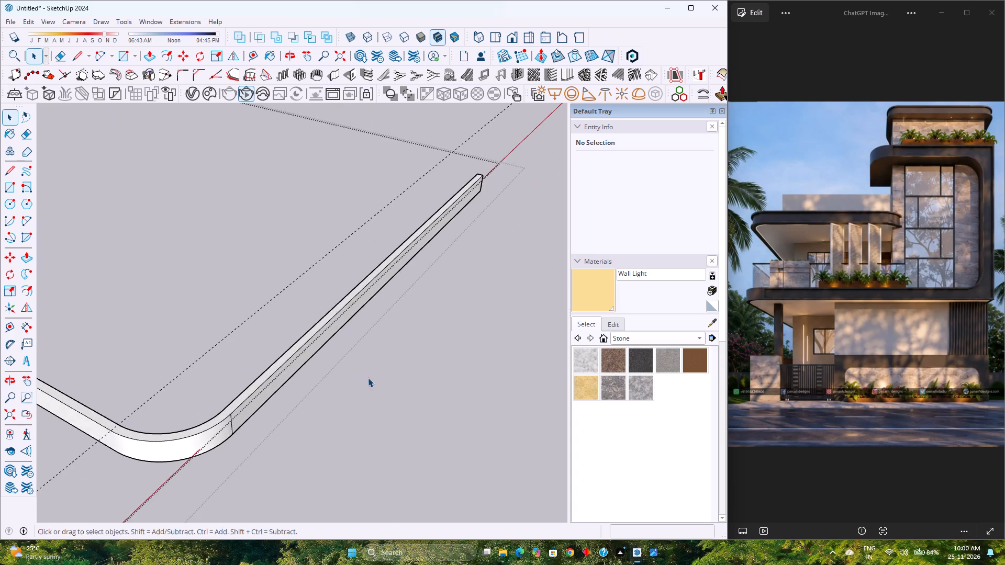
pyautogui.scroll(-4, 366, 376)
pyautogui.moveTo(353, 386); pyautogui.dragTo(238, 366, button='middle')
pyautogui.middleClick(238, 366)
pyautogui.scroll(3, 413, 230)
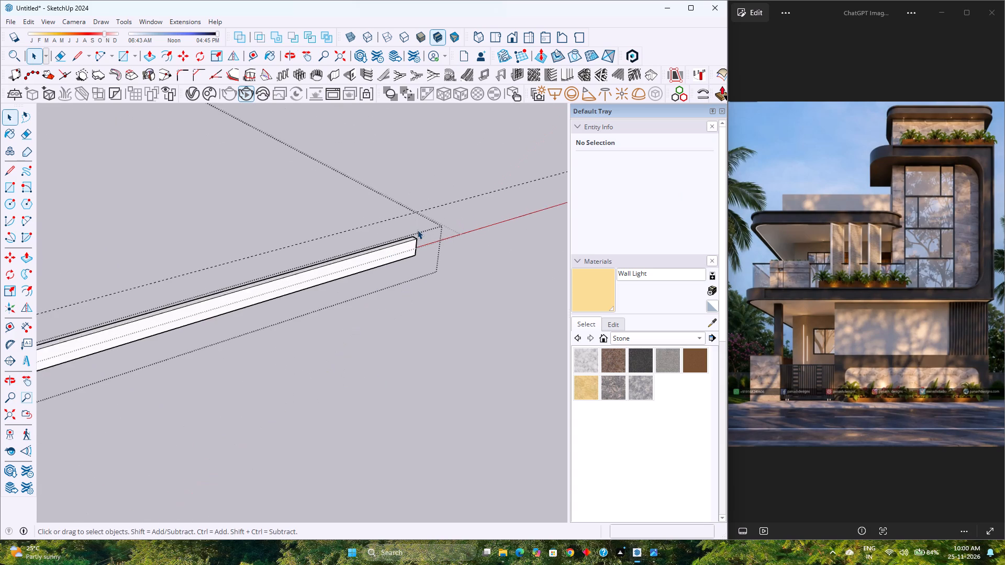
pyautogui.scroll(4, 417, 230)
pyautogui.moveTo(408, 248); pyautogui.dragTo(341, 359, button='middle')
pyautogui.middleClick(341, 359)
pyautogui.scroll(11, 400, 280)
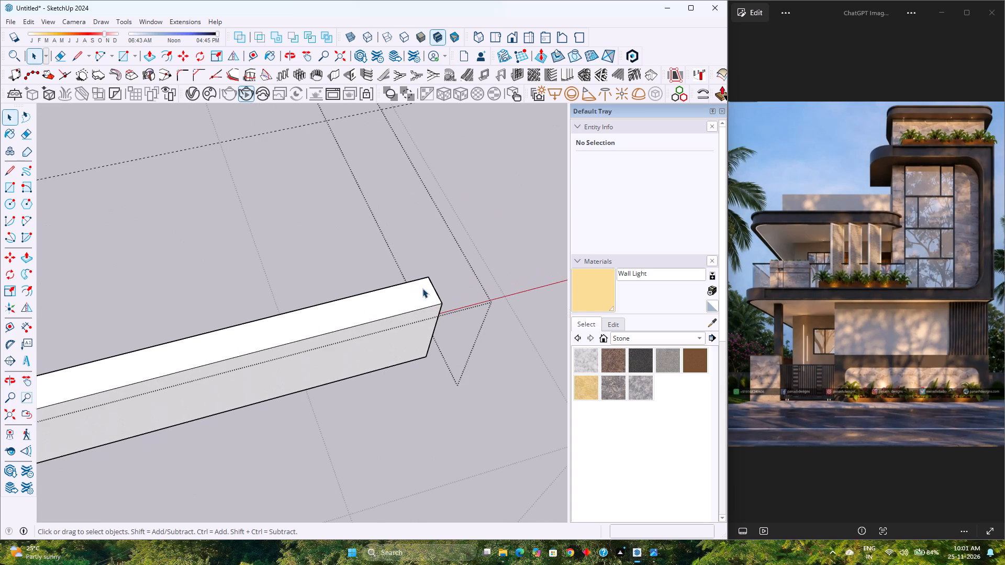
pyautogui.click(433, 286)
pyautogui.press('m')
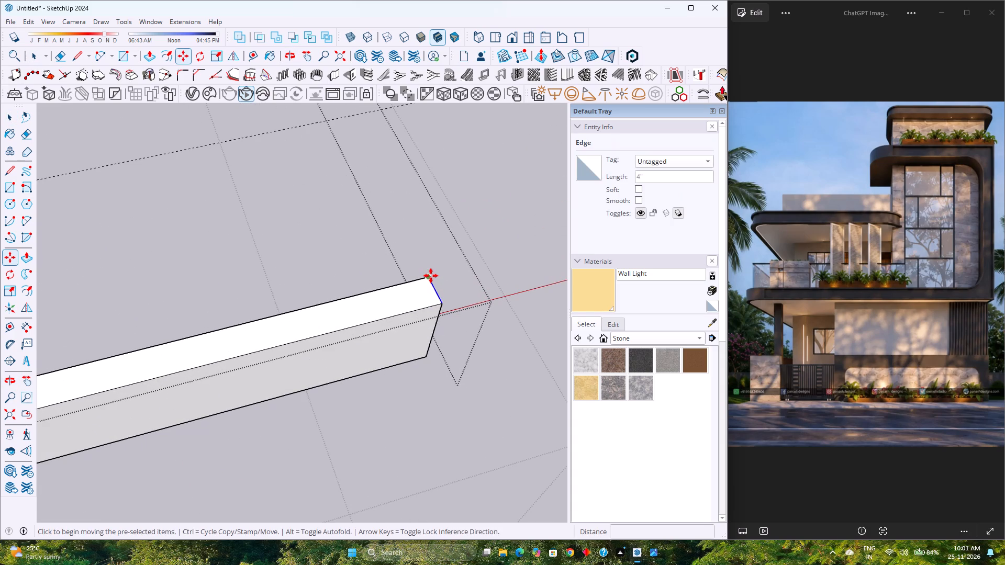
pyautogui.click(431, 276)
pyautogui.write("1'")
pyautogui.press('Return')
# Push/Pull the 1' by 4" top face at the free end of the band's red-axis leg up 10'.
pyautogui.press('p')
pyautogui.click(382, 309)
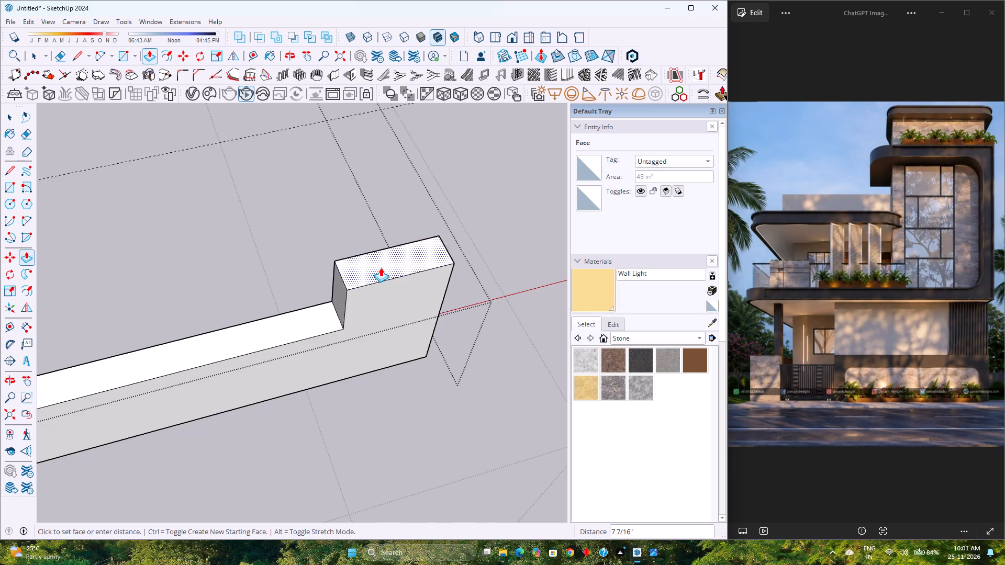
pyautogui.scroll(-20, 381, 267)
pyautogui.scroll(-5, 381, 267)
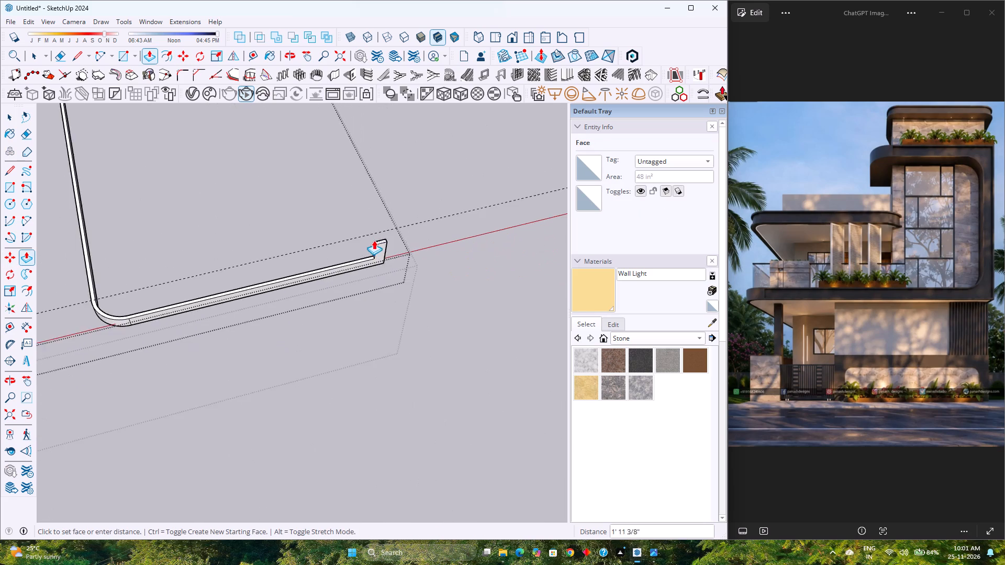
pyautogui.scroll(-3, 374, 240)
pyautogui.keyDown('shift'); pyautogui.moveTo(369, 226); pyautogui.dragTo(381, 376, button='middle'); pyautogui.keyUp('shift')
pyautogui.middleClick(380, 376)
pyautogui.scroll(-4, 378, 319)
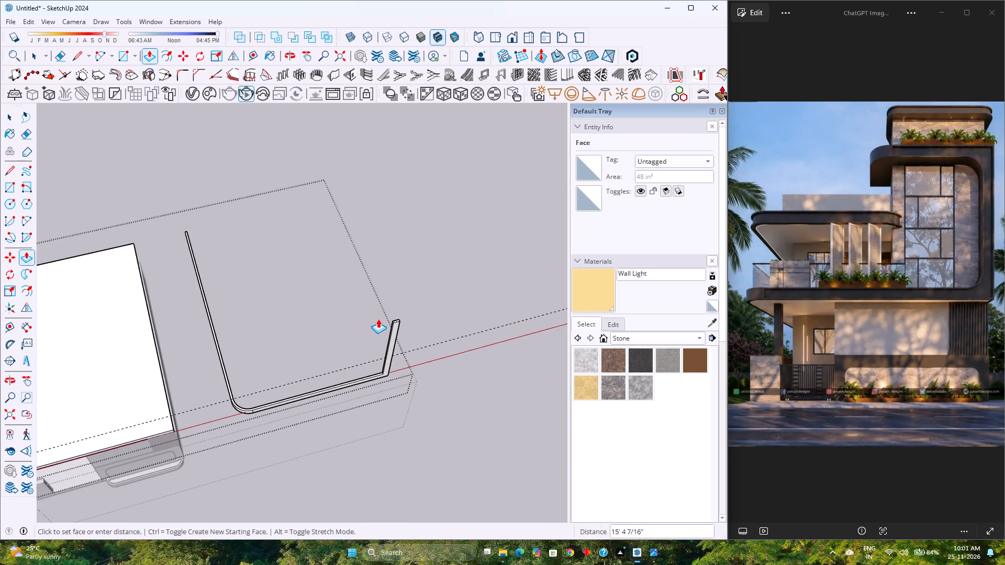
pyautogui.press('0')
pyautogui.press('BackSpace')
pyautogui.write("10'")
pyautogui.press('Return')
# Extend the upright at the band's end by pushing its top face up another 10'.
pyautogui.scroll(-4, 377, 317)
pyautogui.moveTo(374, 329); pyautogui.dragTo(342, 229, button='middle')
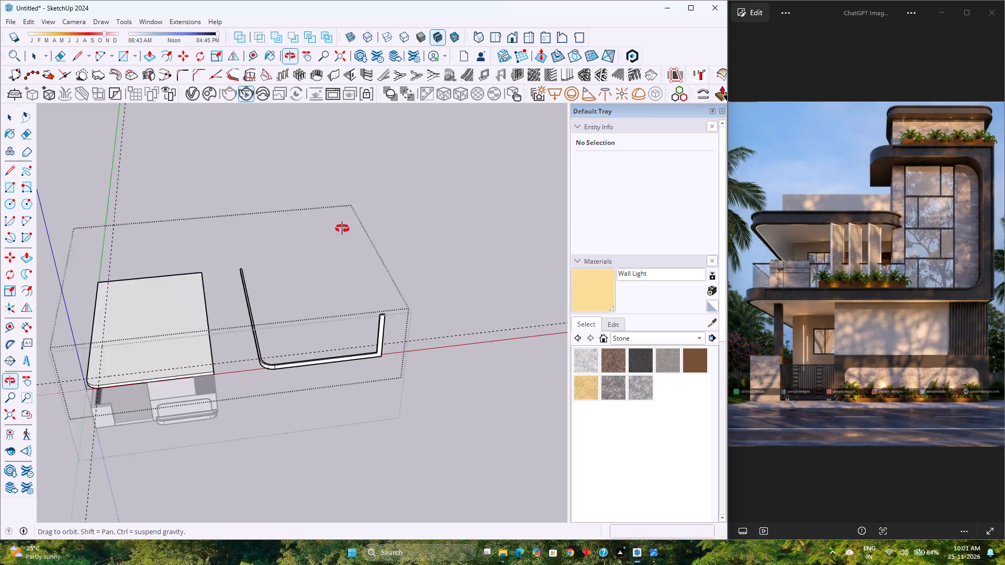
pyautogui.moveTo(342, 229); pyautogui.dragTo(339, 212, button='middle')
pyautogui.scroll(3, 336, 242)
pyautogui.moveTo(358, 354); pyautogui.dragTo(353, 247, button='middle')
pyautogui.middleClick(353, 247)
pyautogui.scroll(4, 354, 247)
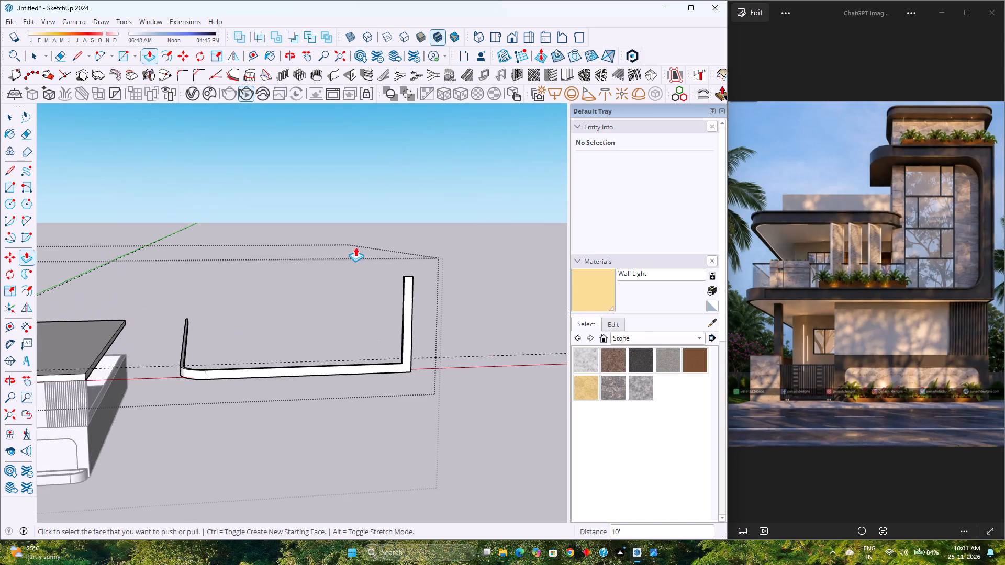
pyautogui.keyDown('shift'); pyautogui.moveTo(363, 252); pyautogui.dragTo(373, 334, button='middle'); pyautogui.keyUp('shift')
pyautogui.scroll(1, 369, 352)
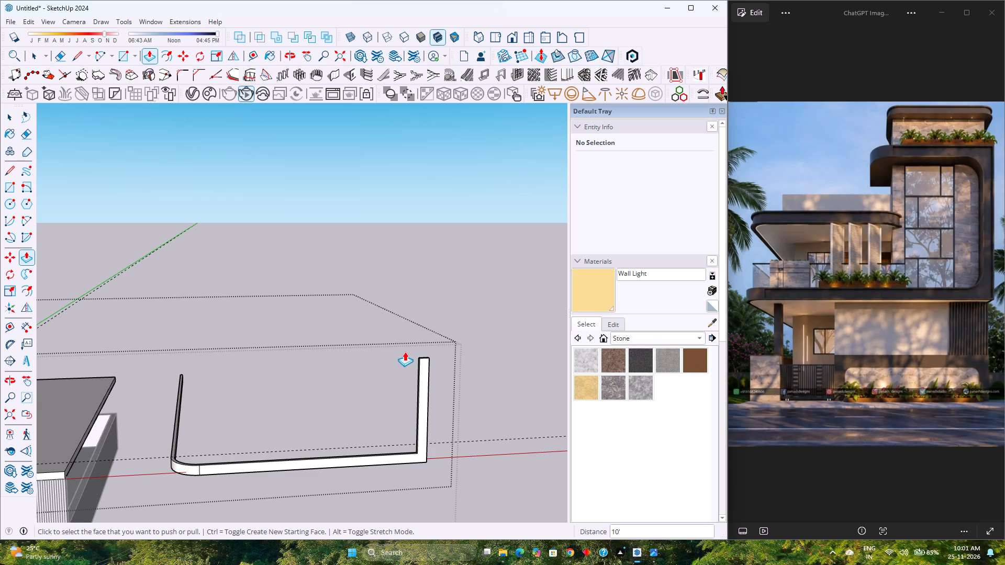
pyautogui.scroll(4, 420, 359)
pyautogui.moveTo(431, 364); pyautogui.dragTo(443, 414, button='middle')
pyautogui.middleClick(443, 414)
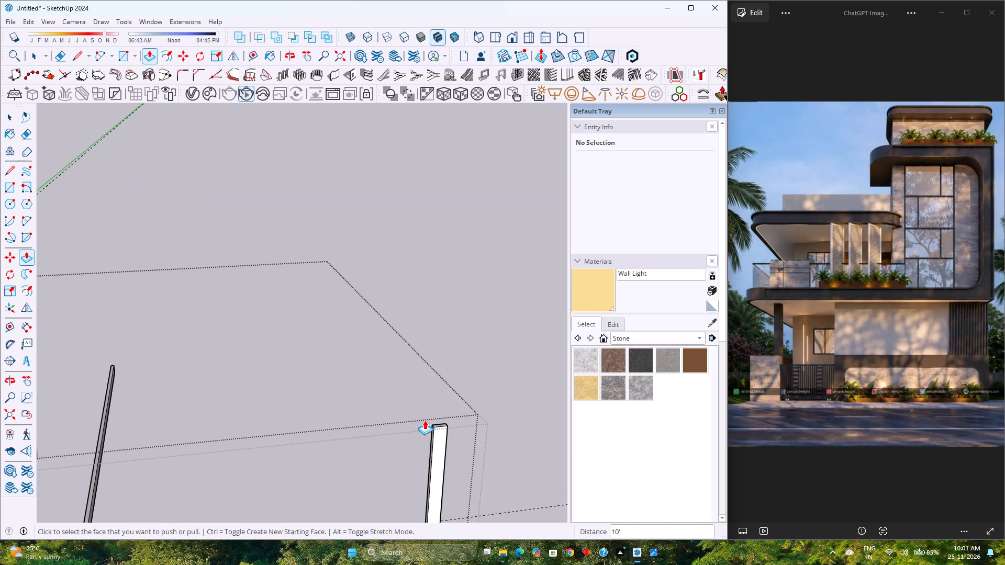
pyautogui.scroll(4, 425, 420)
pyautogui.doubleClick(449, 427)
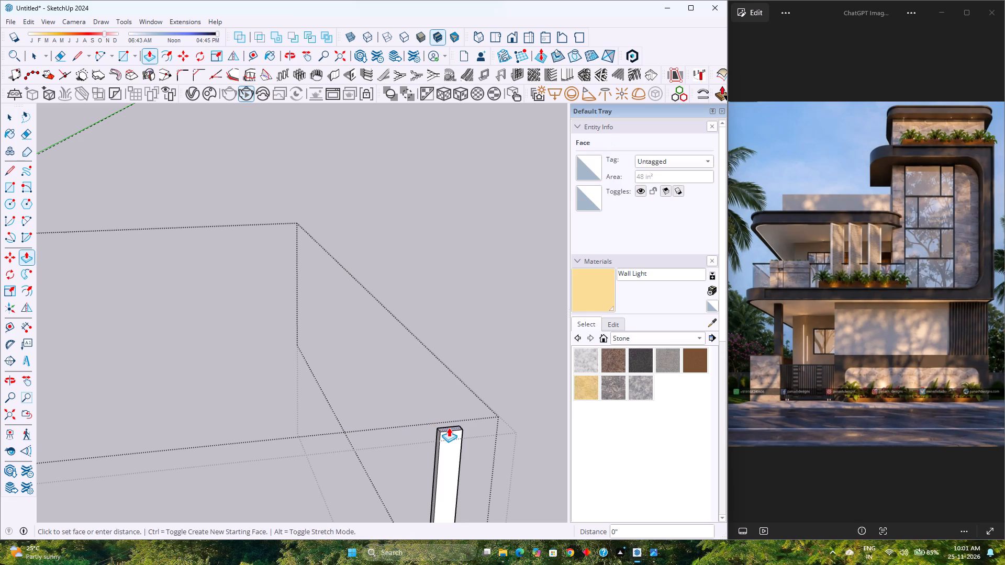
pyautogui.scroll(-9, 435, 414)
pyautogui.moveTo(275, 466); pyautogui.dragTo(312, 350, button='middle')
pyautogui.scroll(-7, 314, 347)
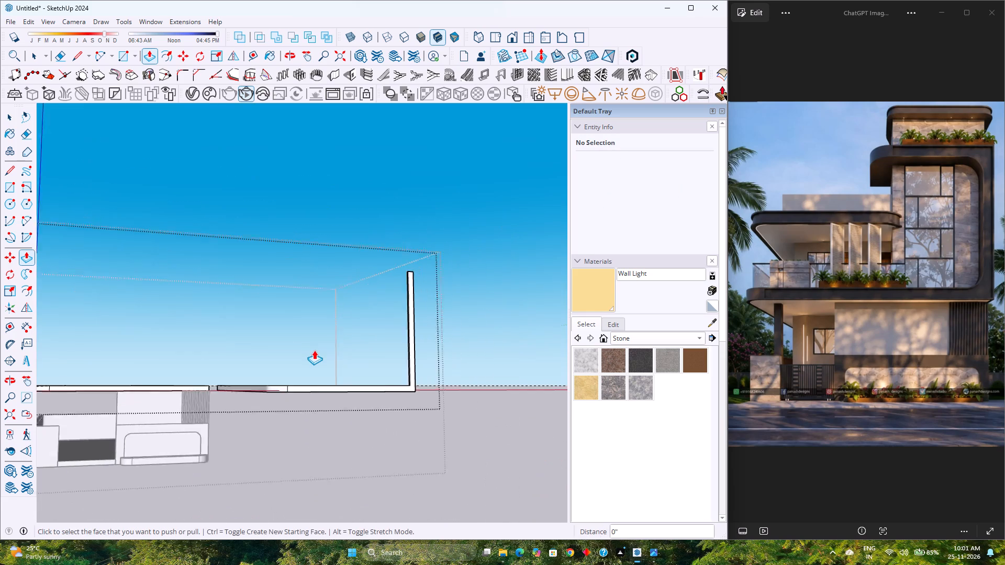
# Group all the connected geometry of the band and its upright.
pyautogui.scroll(-2, 314, 350)
pyautogui.press('space')
pyautogui.scroll(-1, 326, 388)
pyautogui.moveTo(328, 408); pyautogui.dragTo(335, 464, button='middle')
pyautogui.scroll(4, 401, 381)
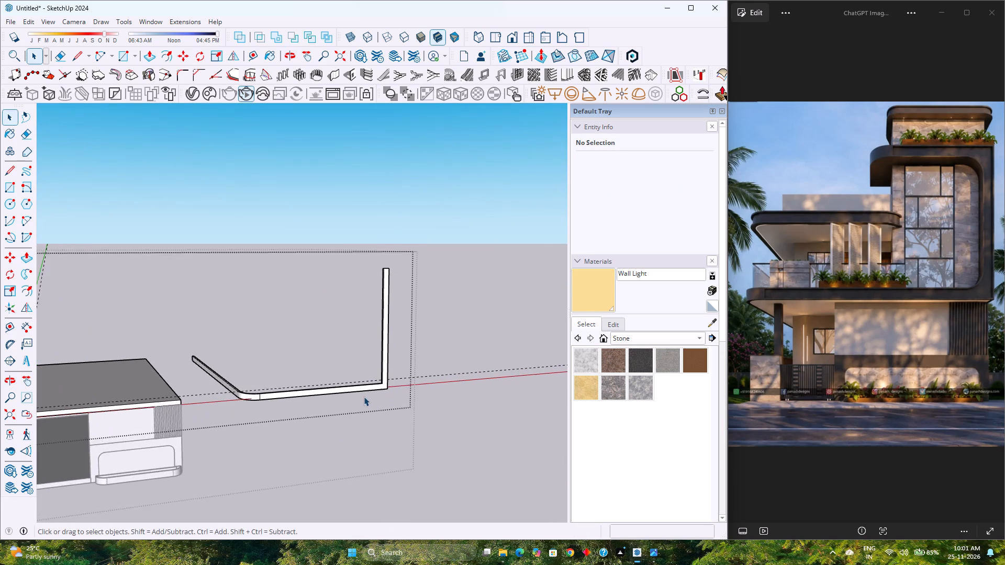
pyautogui.scroll(2, 364, 397)
pyautogui.click(363, 386)
pyautogui.tripleClick(363, 386)
pyautogui.rightClick(363, 386)
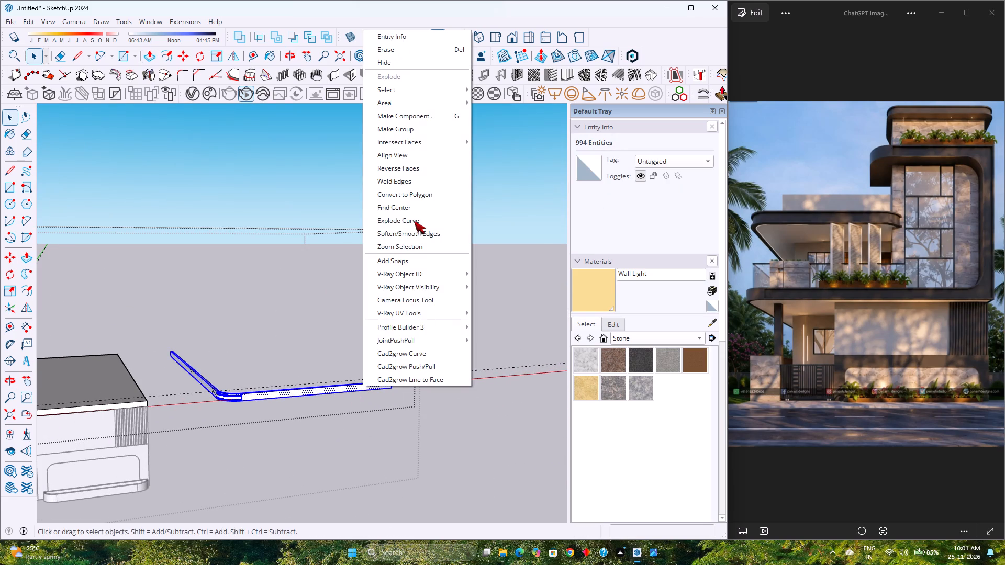
pyautogui.click(411, 133)
# Move the band group about 36' along the red axis onto the slab, snapping its corner at the upright to the slab's corner.
pyautogui.press('m')
pyautogui.scroll(4, 384, 391)
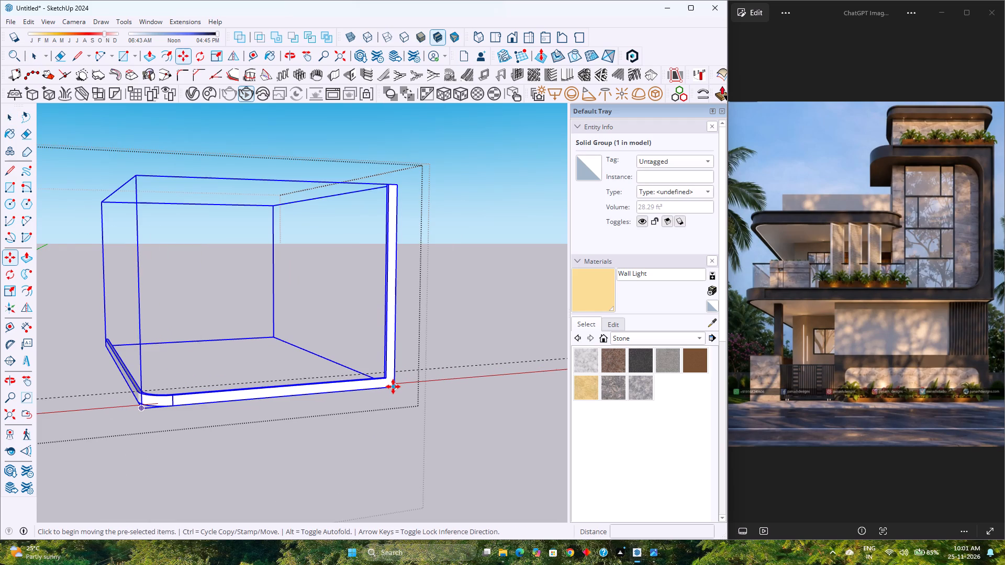
pyautogui.click(393, 387)
pyautogui.scroll(-7, 393, 387)
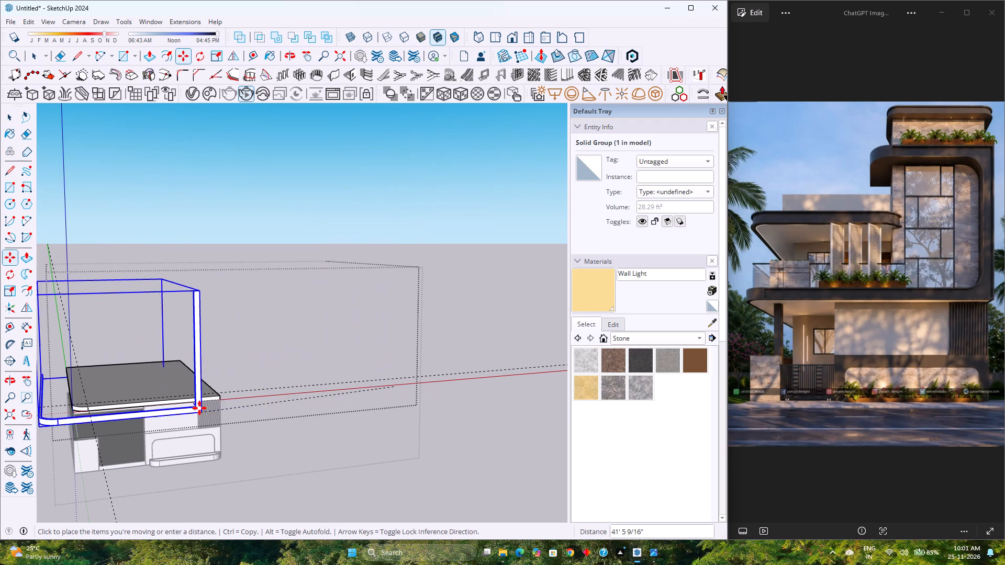
pyautogui.scroll(3, 224, 404)
pyautogui.press('Right')
pyautogui.scroll(6, 223, 400)
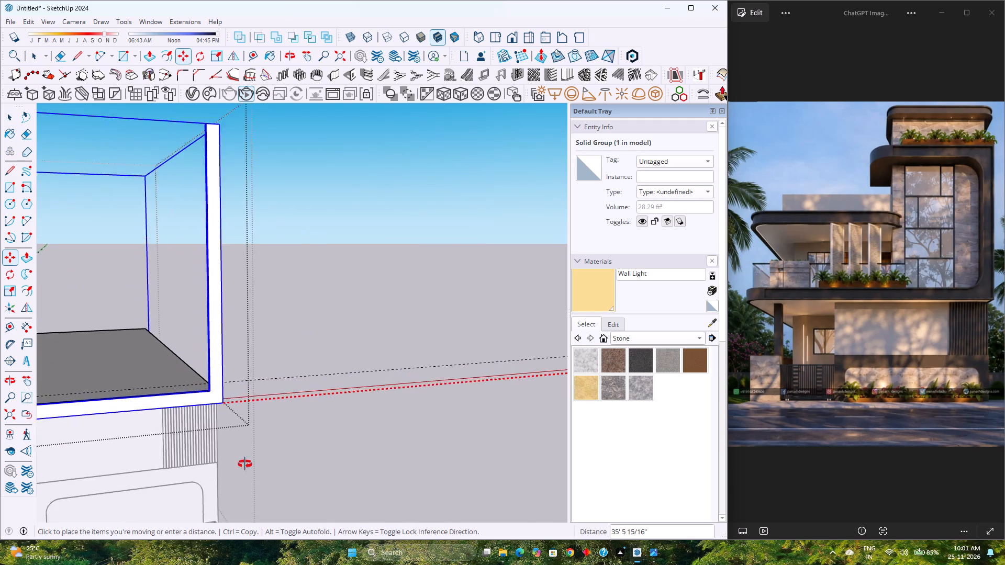
pyautogui.moveTo(225, 402); pyautogui.dragTo(114, 437, button='middle')
pyautogui.middleClick(114, 437)
pyautogui.keyDown('shift'); pyautogui.moveTo(132, 406); pyautogui.dragTo(256, 356, button='middle'); pyautogui.keyUp('shift')
pyautogui.moveTo(263, 356); pyautogui.dragTo(79, 433, button='middle')
pyautogui.scroll(14, 102, 393)
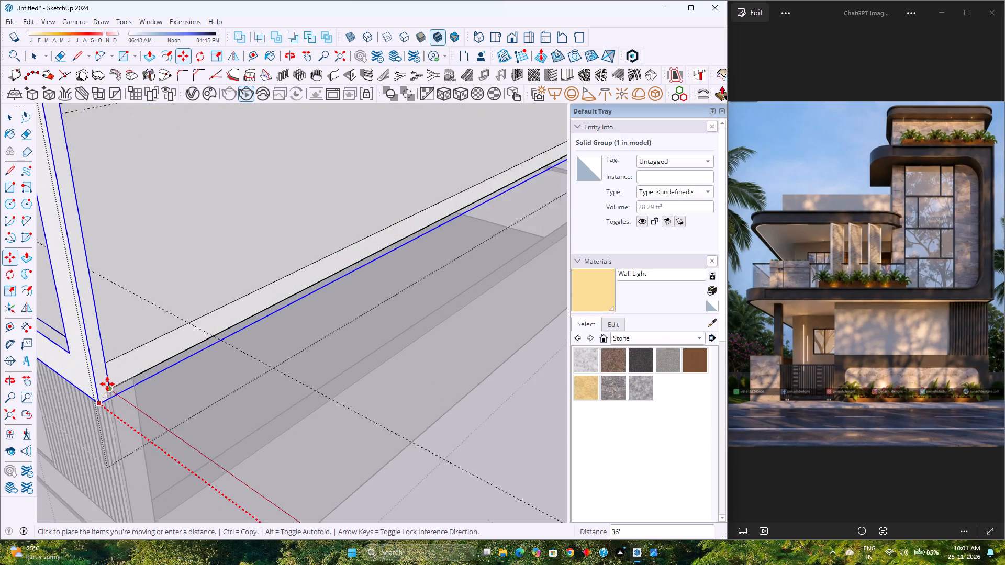
pyautogui.scroll(9, 107, 384)
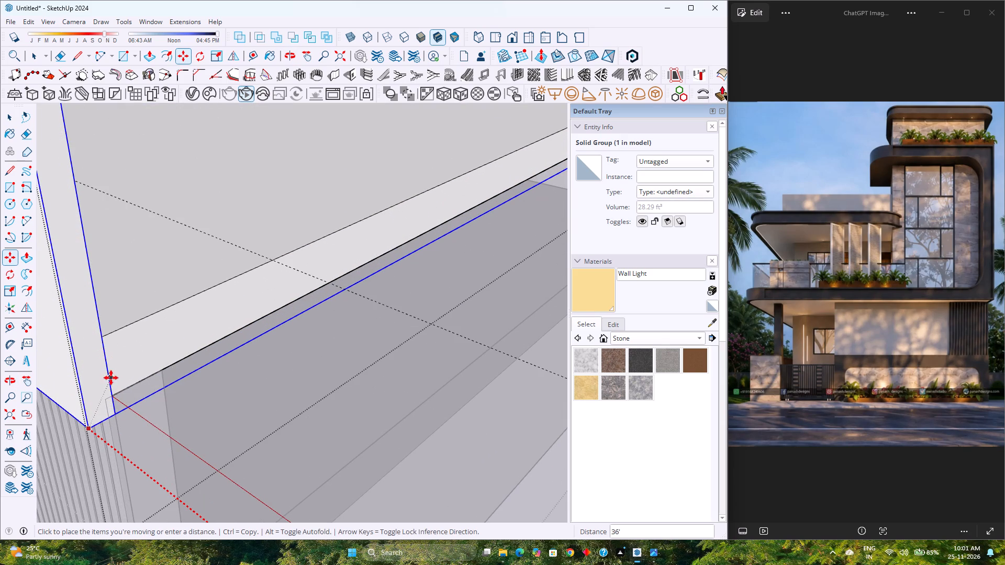
pyautogui.click(111, 393)
pyautogui.click(116, 415)
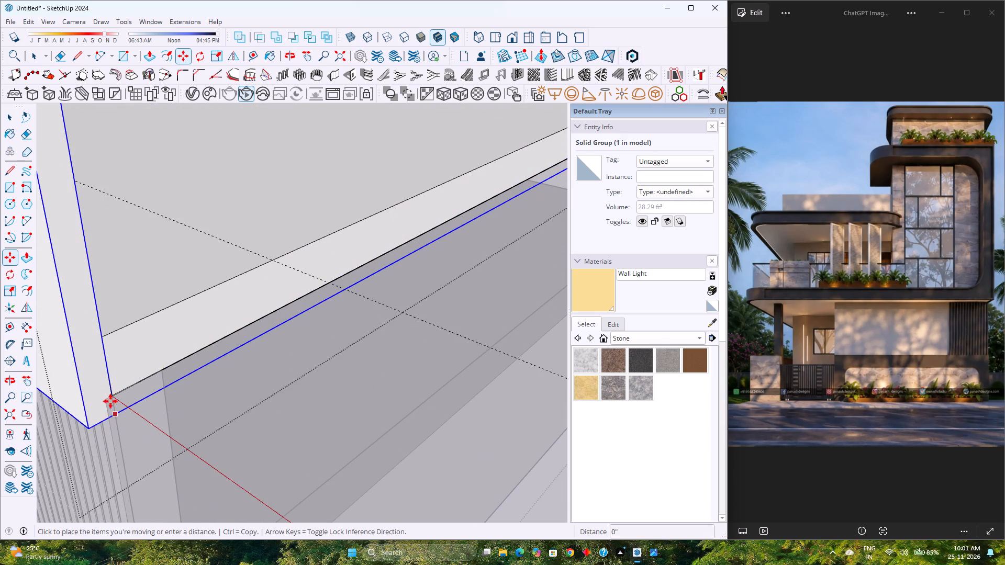
pyautogui.click(111, 394)
pyautogui.scroll(-13, 186, 401)
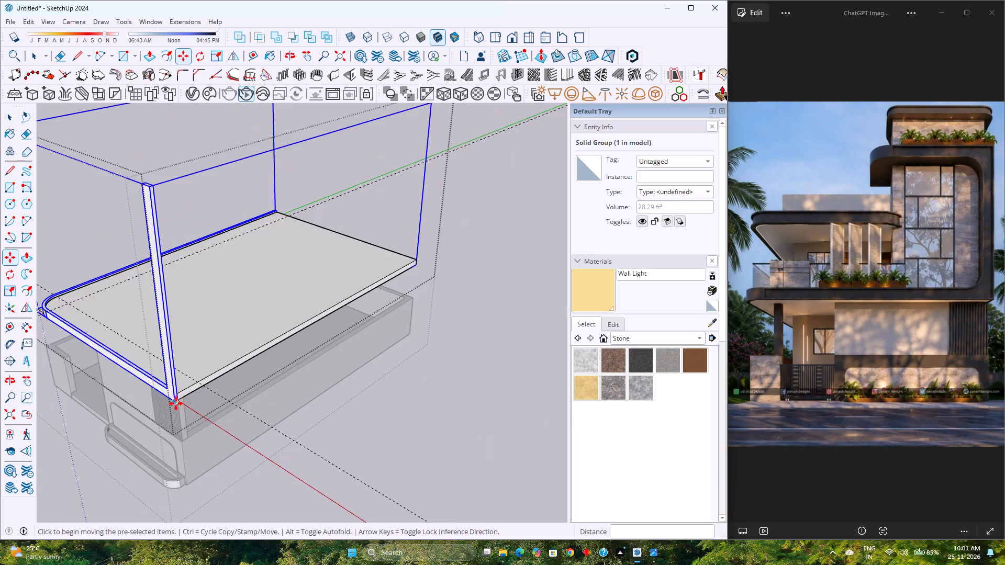
# Examine how the band fits around the slab's edge from above, below and the front.
pyautogui.moveTo(176, 403); pyautogui.dragTo(440, 397, button='middle')
pyautogui.scroll(3, 88, 432)
pyautogui.scroll(2, 158, 451)
pyautogui.moveTo(150, 405); pyautogui.dragTo(137, 269, button='middle')
pyautogui.keyDown('shift'); pyautogui.moveTo(171, 270); pyautogui.dragTo(154, 397, button='middle'); pyautogui.keyUp('shift')
pyautogui.keyDown('shift'); pyautogui.middleClick(154, 397); pyautogui.keyUp('shift')
pyautogui.moveTo(151, 390); pyautogui.dragTo(333, 292, button='middle')
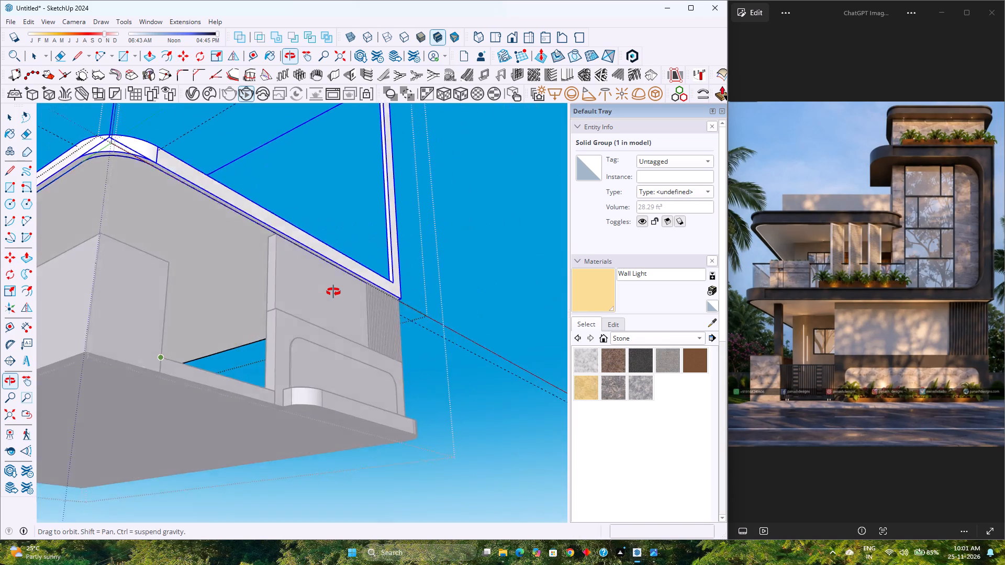
pyautogui.moveTo(333, 292); pyautogui.dragTo(104, 375, button='middle')
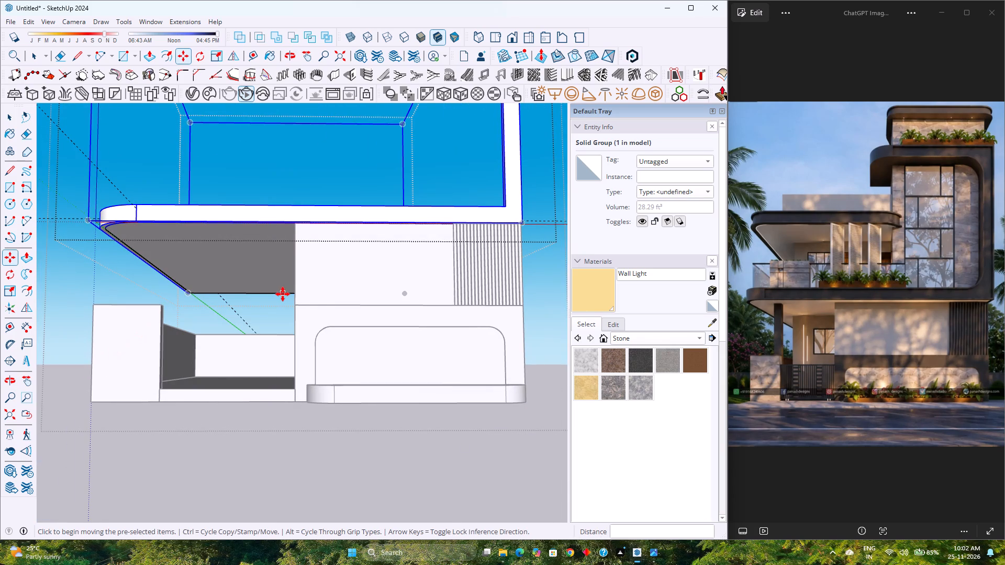
# Deselect the band and leave the slab group's editing context.
pyautogui.press('space')
pyautogui.scroll(-2, 266, 332)
pyautogui.click(310, 490)
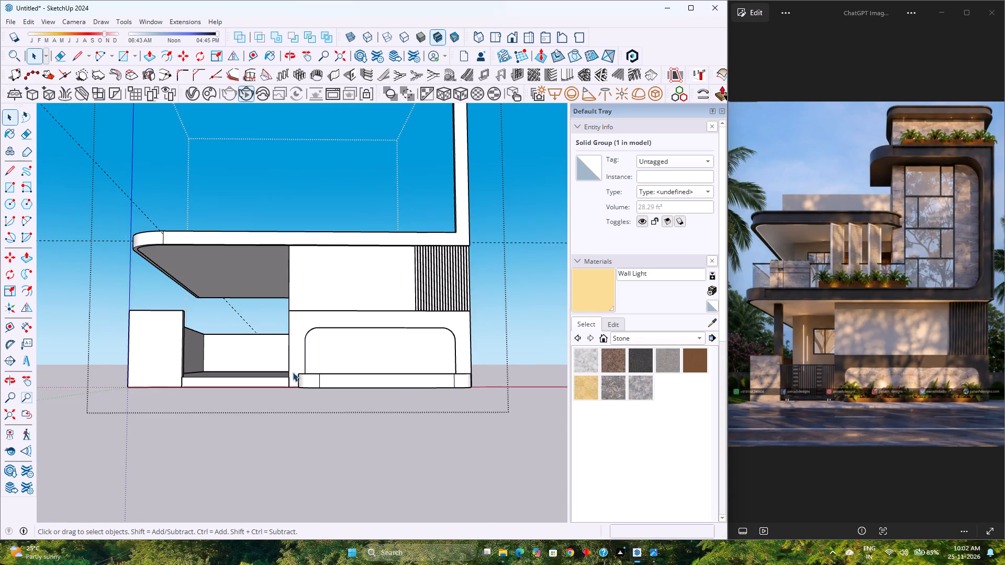
# Delete all guides from the model.
pyautogui.moveTo(289, 353); pyautogui.dragTo(221, 358, button='middle')
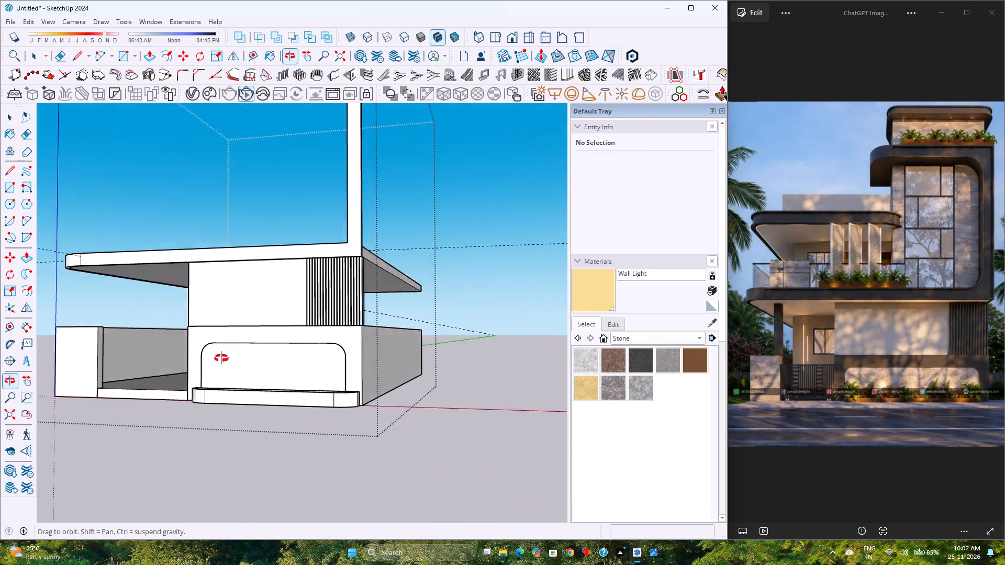
pyautogui.moveTo(221, 358); pyautogui.dragTo(235, 434, button='middle')
pyautogui.middleClick(235, 434)
pyautogui.scroll(-3, 241, 422)
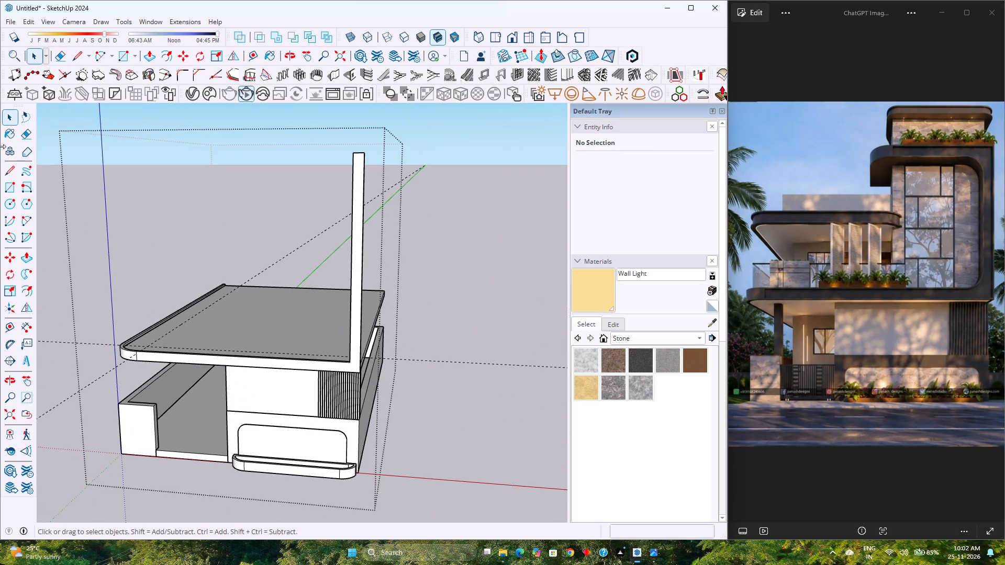
pyautogui.click(26, 20)
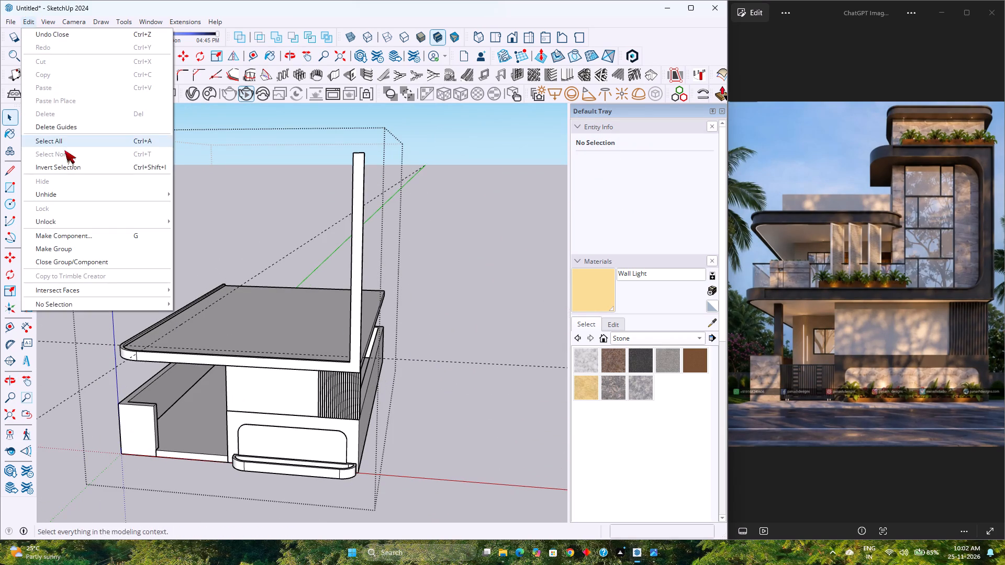
pyautogui.click(69, 127)
# Examine the slab, band and tall upright on the house from the side, front and above.
pyautogui.moveTo(139, 344); pyautogui.dragTo(508, 405, button='middle')
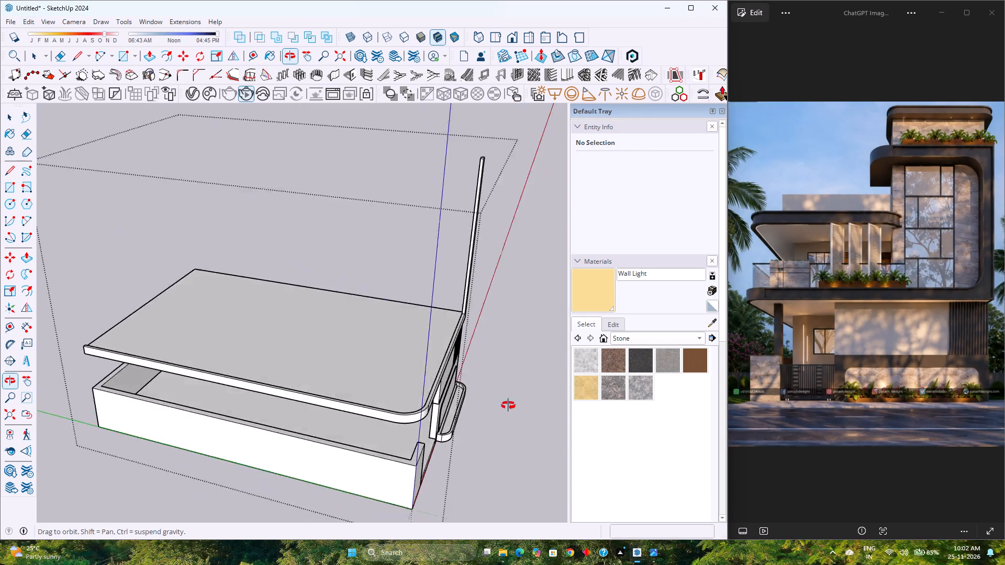
pyautogui.moveTo(508, 405); pyautogui.dragTo(183, 263, button='middle')
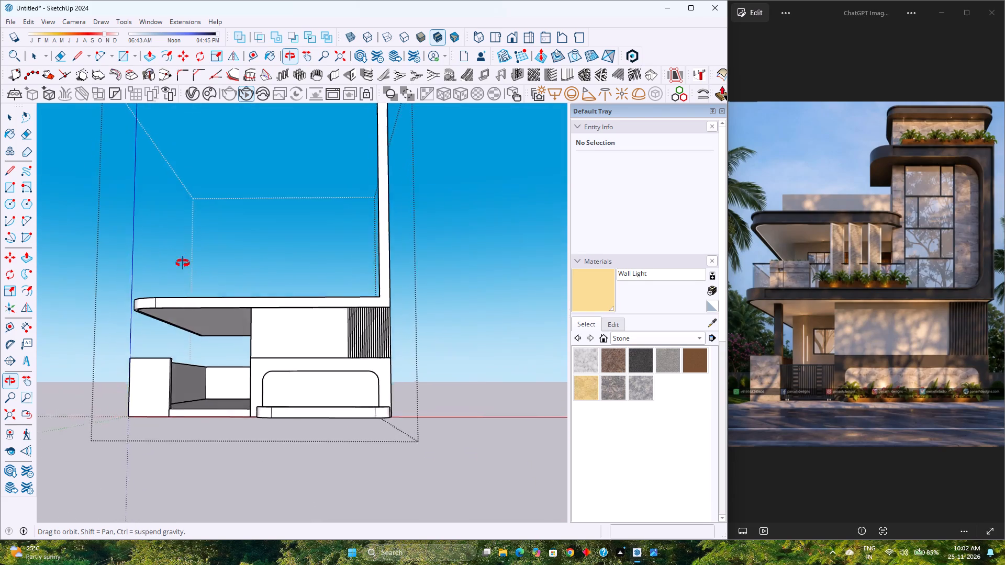
pyautogui.moveTo(183, 263); pyautogui.dragTo(196, 278, button='middle')
pyautogui.middleClick(196, 278)
pyautogui.scroll(4, 204, 314)
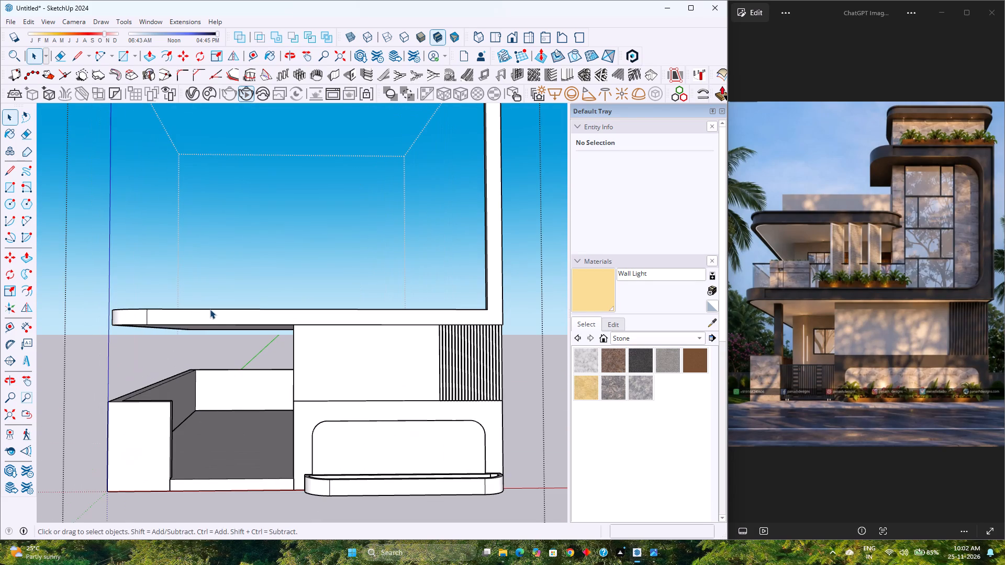
pyautogui.scroll(-4, 377, 314)
pyautogui.moveTo(357, 304); pyautogui.dragTo(364, 313, button='middle')
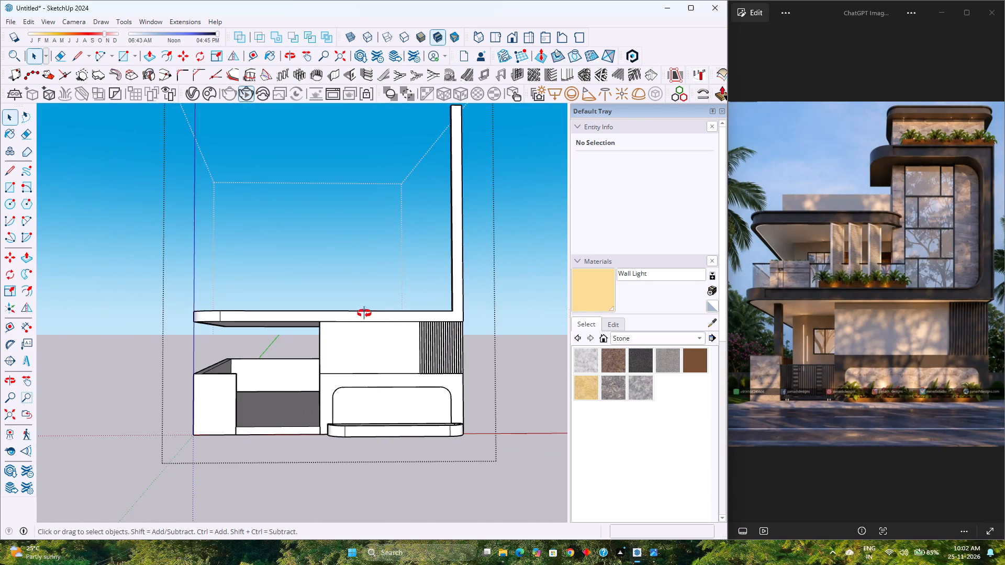
pyautogui.moveTo(364, 313); pyautogui.dragTo(322, 440, button='middle')
pyautogui.middleClick(322, 440)
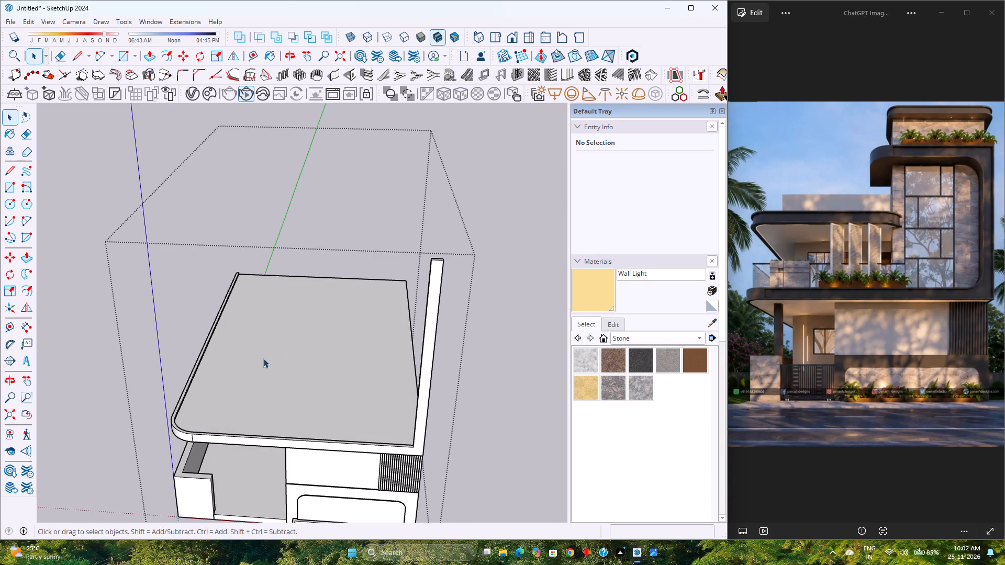
pyautogui.moveTo(263, 359); pyautogui.dragTo(487, 387, button='middle')
pyautogui.scroll(2, 400, 380)
pyautogui.moveTo(400, 380); pyautogui.dragTo(330, 369, button='middle')
pyautogui.scroll(1, 330, 369)
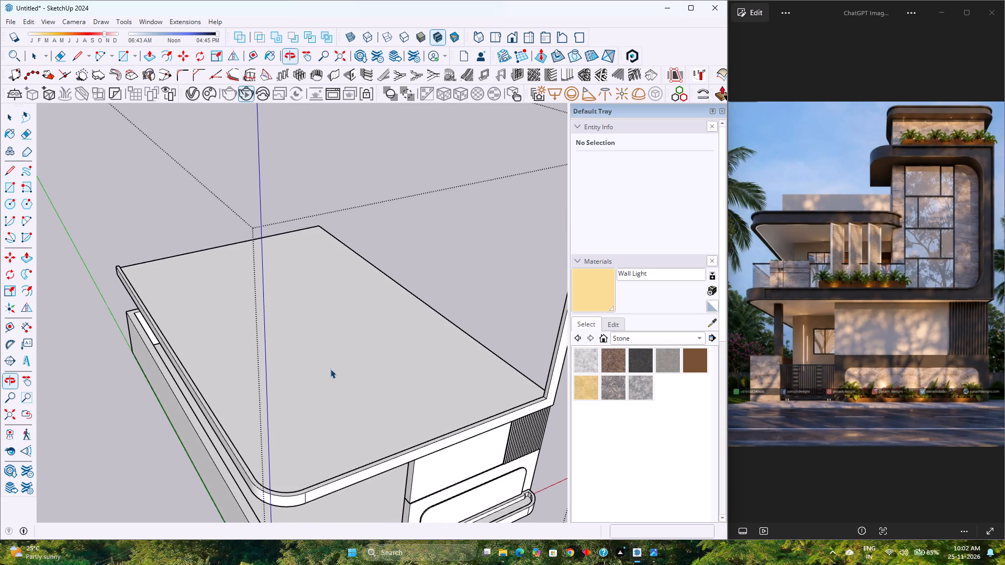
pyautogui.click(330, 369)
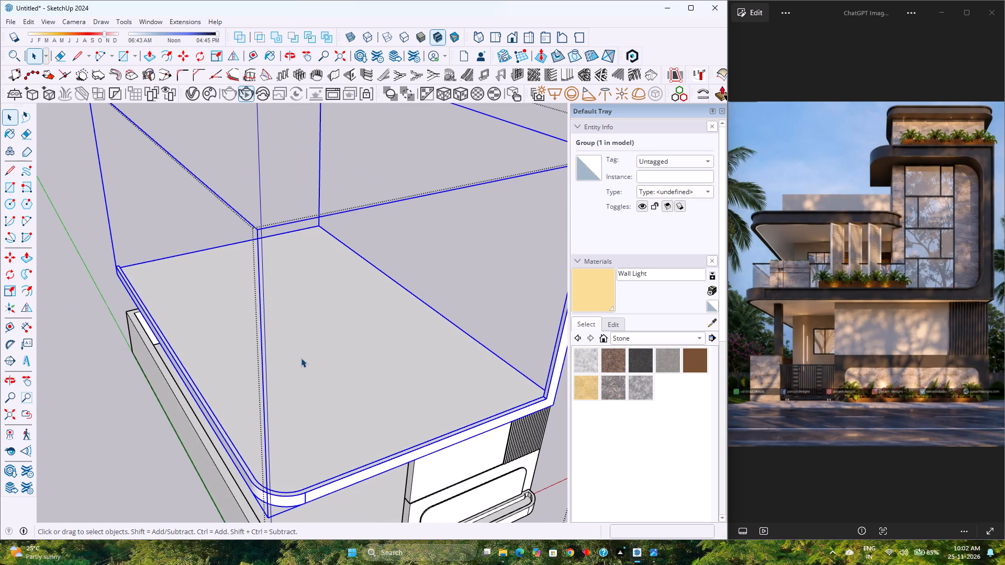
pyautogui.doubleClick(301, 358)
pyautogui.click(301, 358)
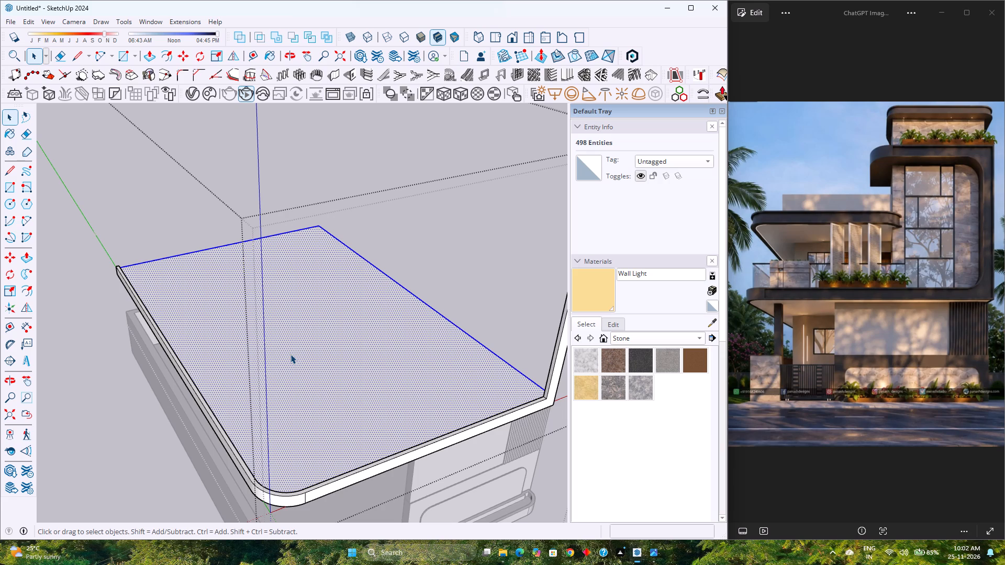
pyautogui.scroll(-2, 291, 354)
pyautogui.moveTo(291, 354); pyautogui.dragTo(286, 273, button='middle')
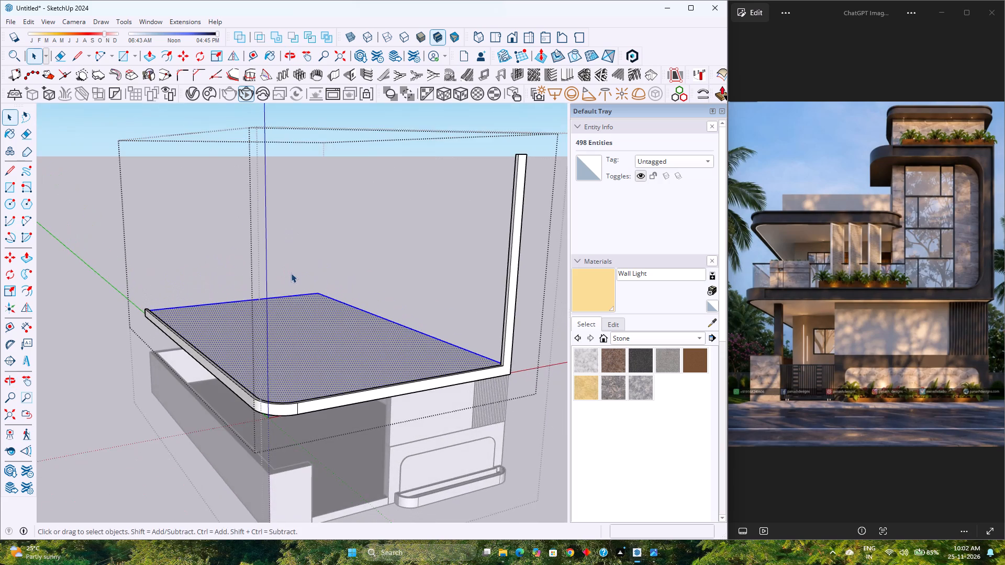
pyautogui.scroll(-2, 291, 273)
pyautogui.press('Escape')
# Hide the slab group with its rounded band and tall upright above the ground floor.
pyautogui.click(333, 377)
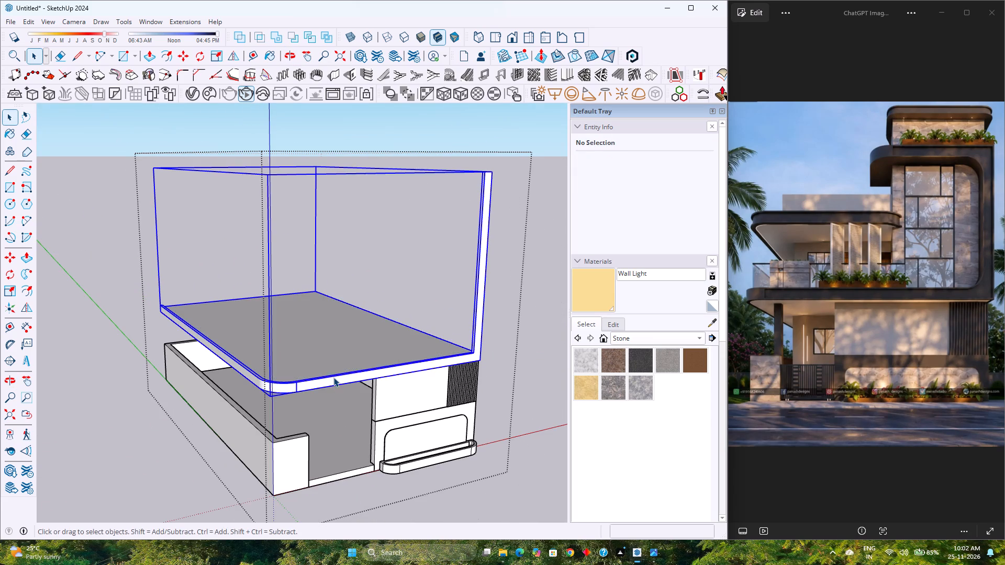
pyautogui.rightClick(333, 377)
pyautogui.click(372, 131)
# Examine the ground floor's interior, perimeter walls and front wall from above and from several angles.
pyautogui.scroll(-4, 337, 422)
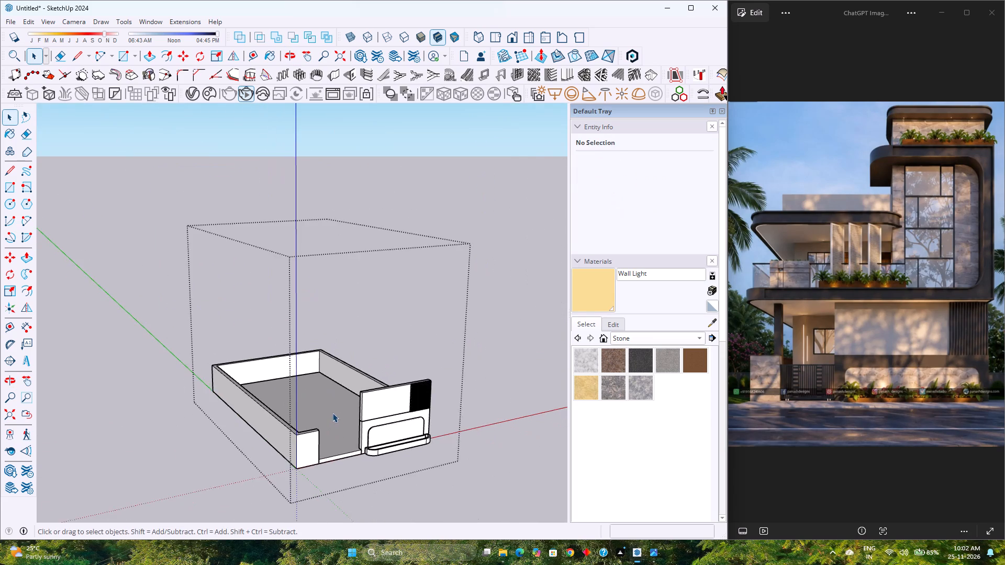
pyautogui.scroll(-1, 332, 412)
pyautogui.keyDown('shift'); pyautogui.moveTo(318, 412); pyautogui.dragTo(373, 342, button='middle'); pyautogui.keyUp('shift')
pyautogui.moveTo(388, 351); pyautogui.dragTo(109, 539, button='middle')
pyautogui.scroll(4, 351, 341)
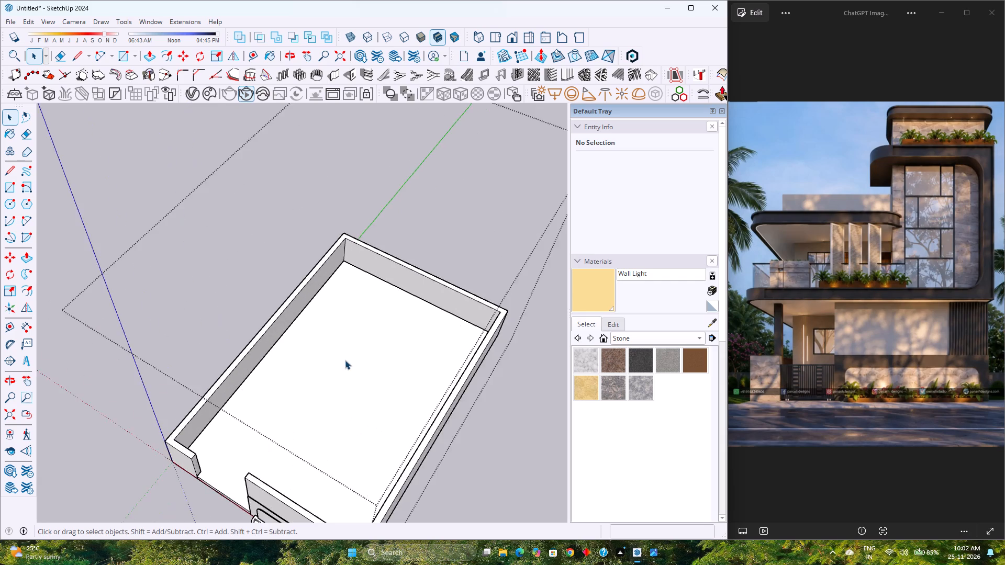
pyautogui.scroll(2, 345, 360)
pyautogui.keyDown('shift'); pyautogui.moveTo(347, 378); pyautogui.dragTo(233, 338, button='middle'); pyautogui.keyUp('shift')
pyautogui.keyDown('shift'); pyautogui.middleClick(232, 338); pyautogui.keyUp('shift')
pyautogui.moveTo(222, 341); pyautogui.dragTo(373, 331, button='middle')
pyautogui.middleClick(373, 331)
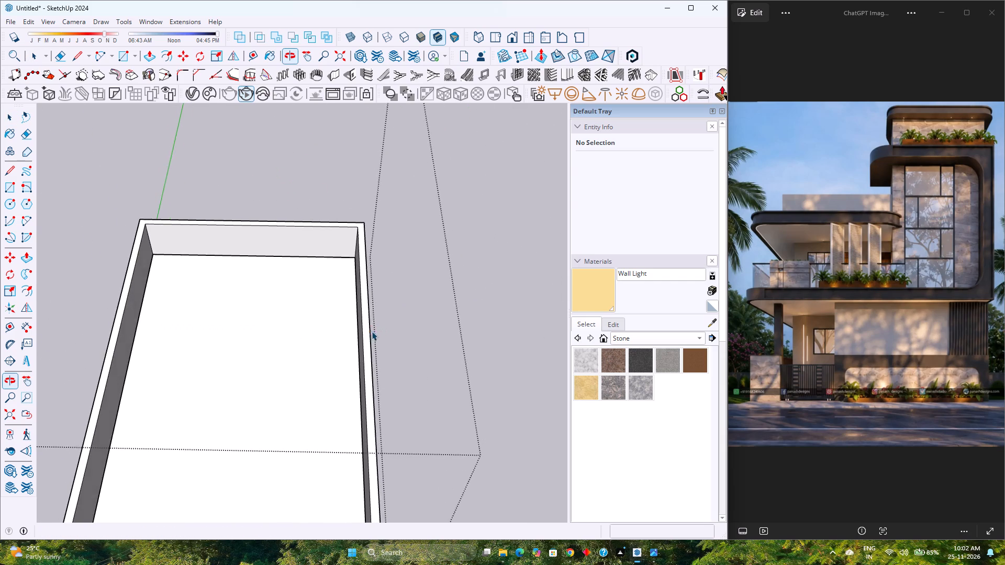
pyautogui.scroll(-3, 368, 331)
pyautogui.moveTo(315, 371); pyautogui.dragTo(209, 325, button='middle')
pyautogui.keyDown('shift'); pyautogui.moveTo(196, 411); pyautogui.dragTo(320, 336, button='middle'); pyautogui.keyUp('shift')
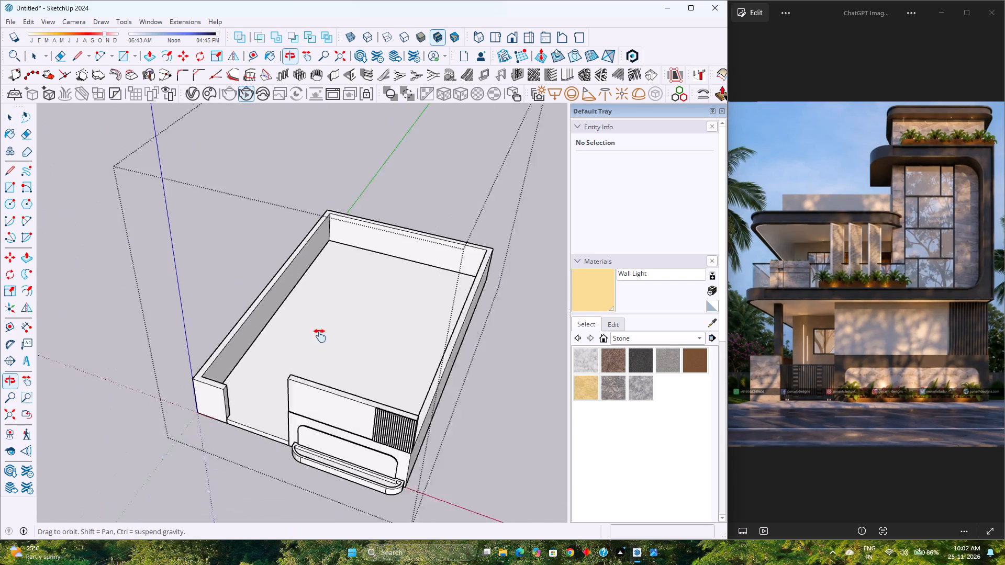
pyautogui.keyDown('shift'); pyautogui.moveTo(320, 336); pyautogui.dragTo(345, 323, button='middle'); pyautogui.keyUp('shift')
pyautogui.keyDown('shift'); pyautogui.moveTo(367, 309); pyautogui.dragTo(288, 379, button='middle'); pyautogui.keyUp('shift')
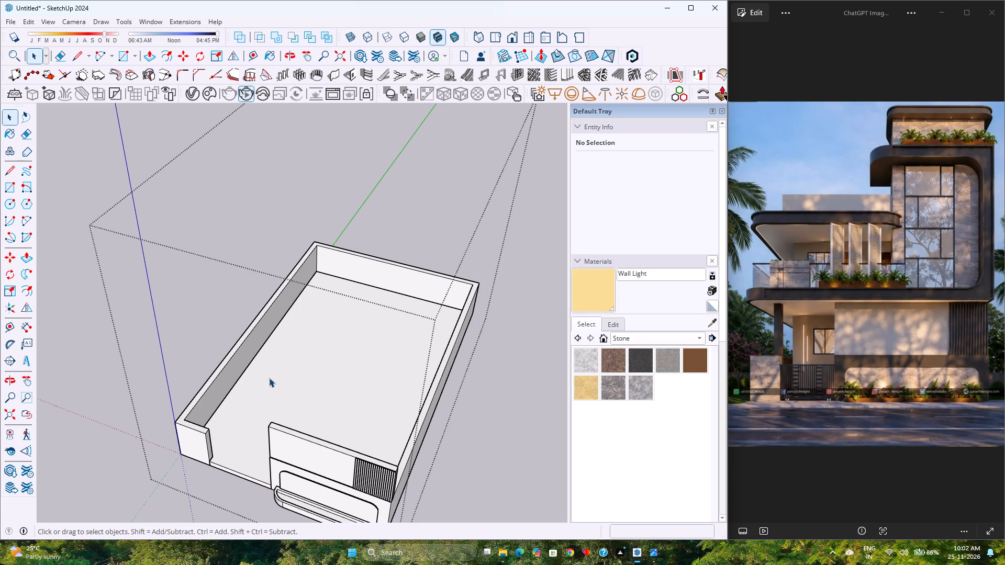
pyautogui.scroll(4, 308, 365)
pyautogui.scroll(-2, 304, 365)
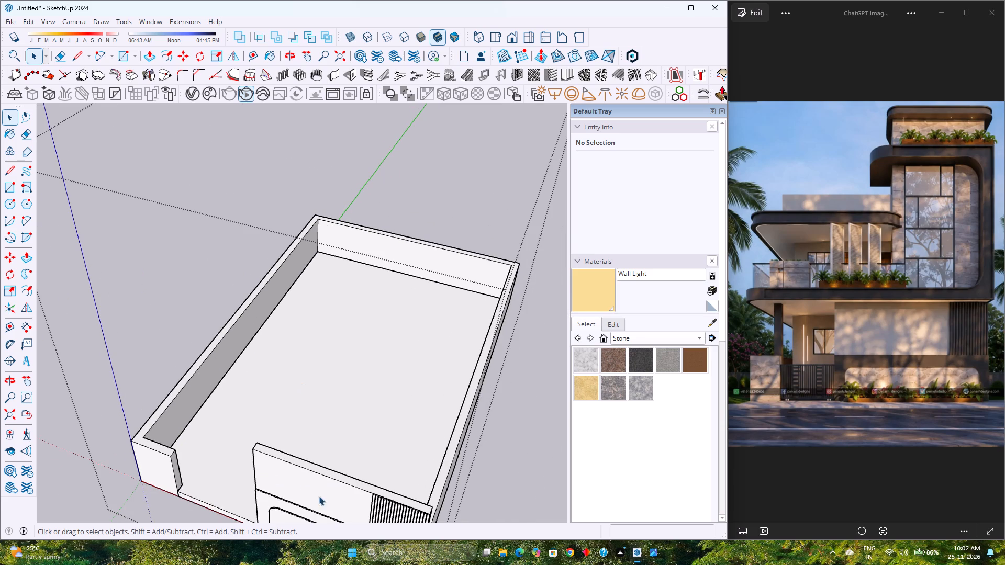
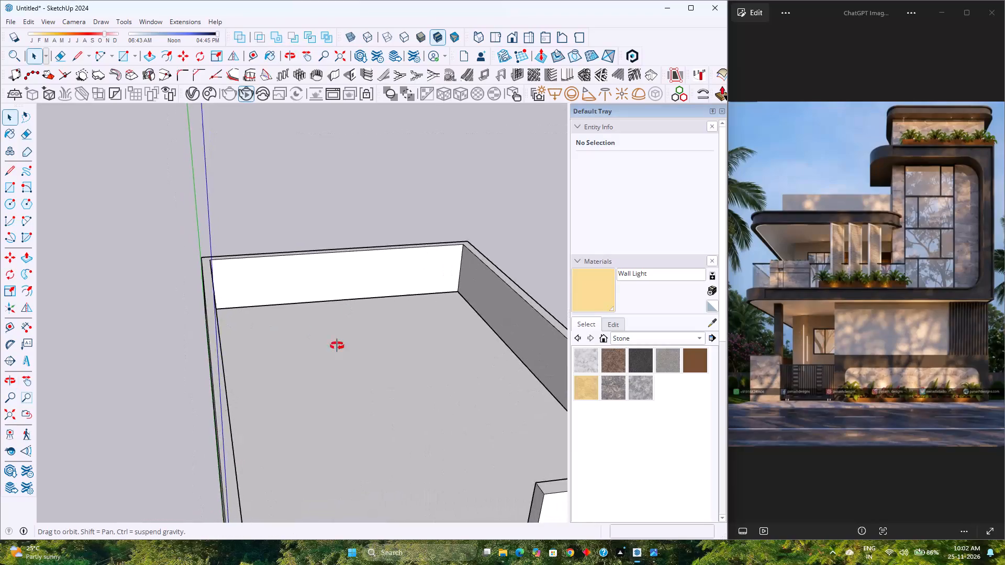
# Examine the ground floor interior, the front wall and the tops of its vertical louvres from several angles.
pyautogui.moveTo(337, 346); pyautogui.dragTo(233, 369, button='middle')
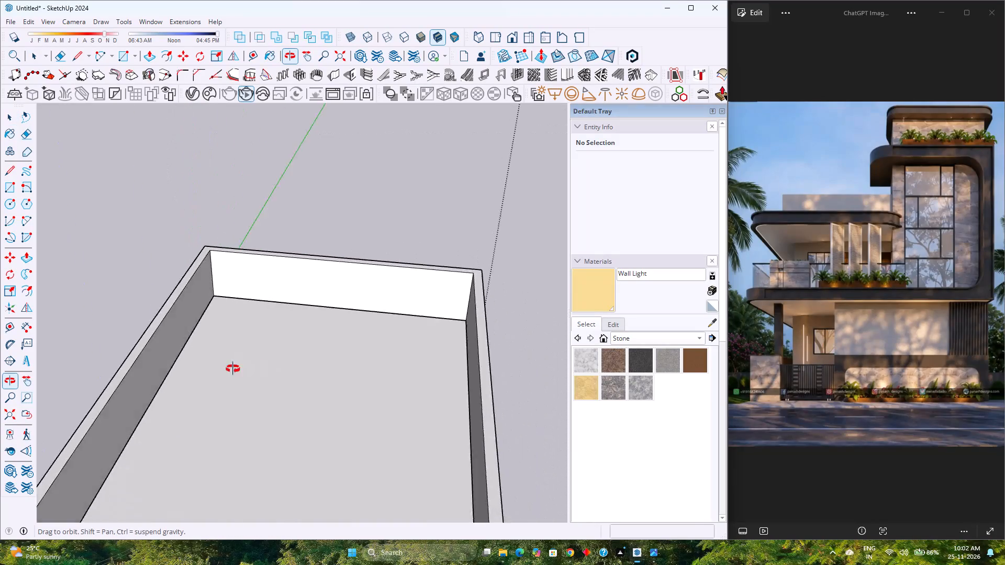
pyautogui.moveTo(233, 369); pyautogui.dragTo(444, 311, button='middle')
pyautogui.scroll(-7, 280, 327)
pyautogui.moveTo(352, 337); pyautogui.dragTo(175, 375, button='middle')
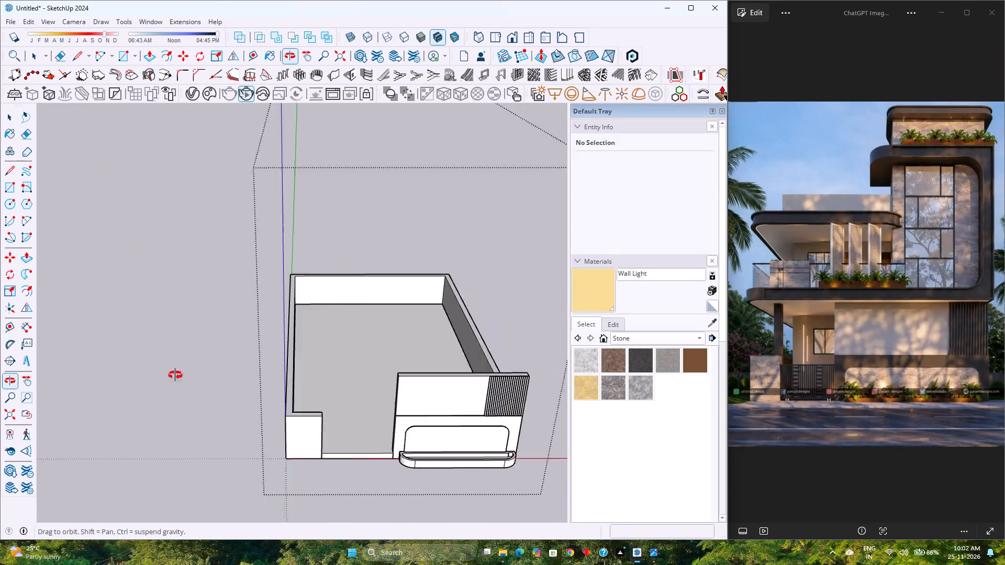
pyautogui.moveTo(175, 375); pyautogui.dragTo(103, 369, button='middle')
pyautogui.scroll(5, 426, 453)
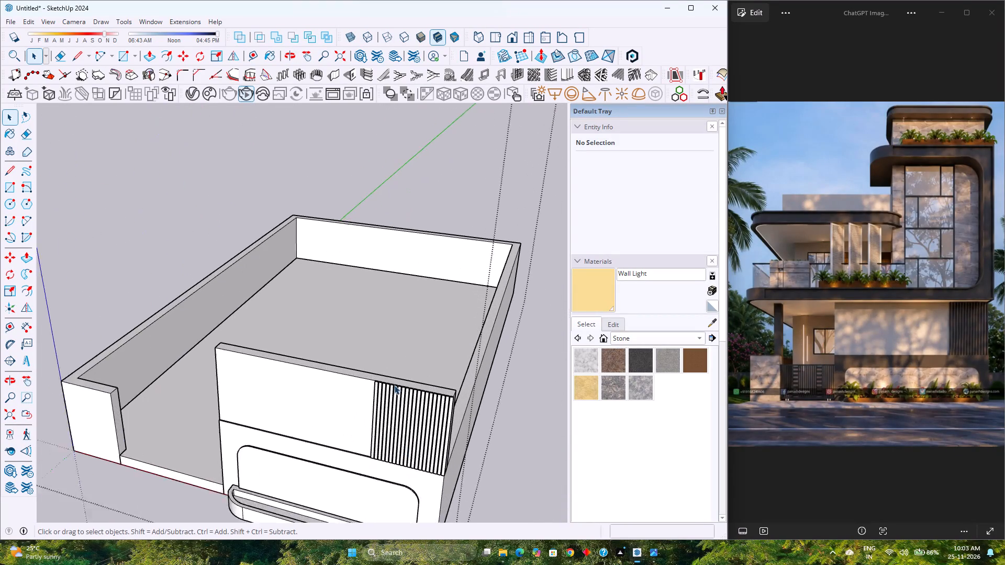
pyautogui.scroll(4, 394, 385)
pyautogui.moveTo(420, 401); pyautogui.dragTo(201, 424, button='middle')
pyautogui.scroll(3, 432, 485)
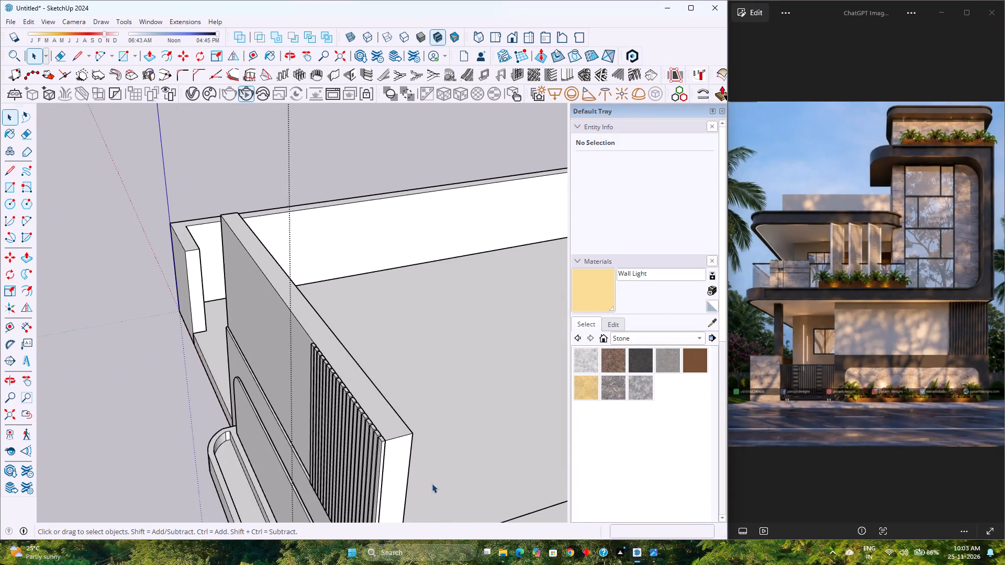
pyautogui.scroll(1, 299, 466)
pyautogui.scroll(12, 392, 456)
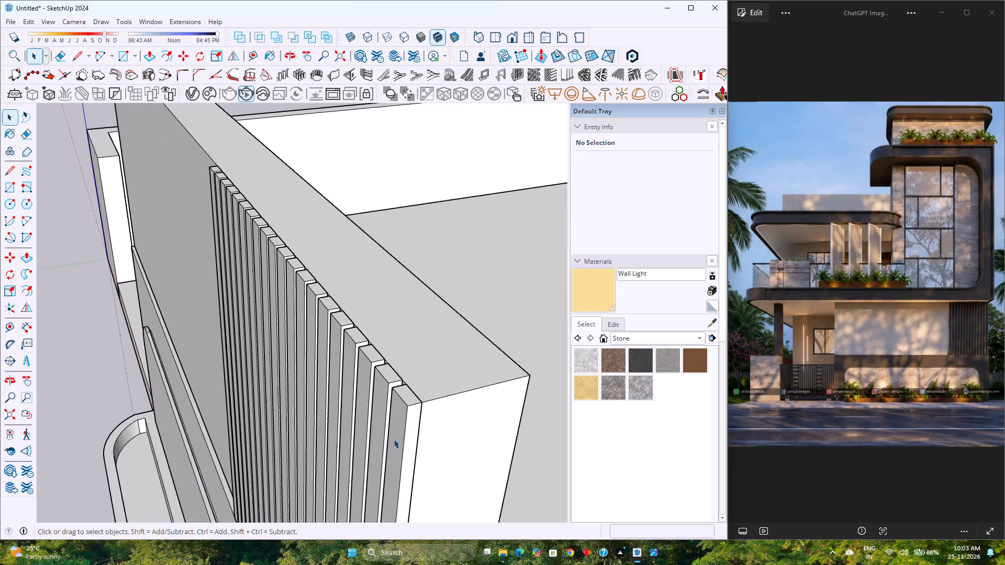
pyautogui.scroll(2, 394, 439)
pyautogui.moveTo(394, 439); pyautogui.dragTo(424, 473, button='middle')
pyautogui.middleClick(424, 473)
pyautogui.scroll(12, 434, 384)
pyautogui.scroll(-2, 439, 396)
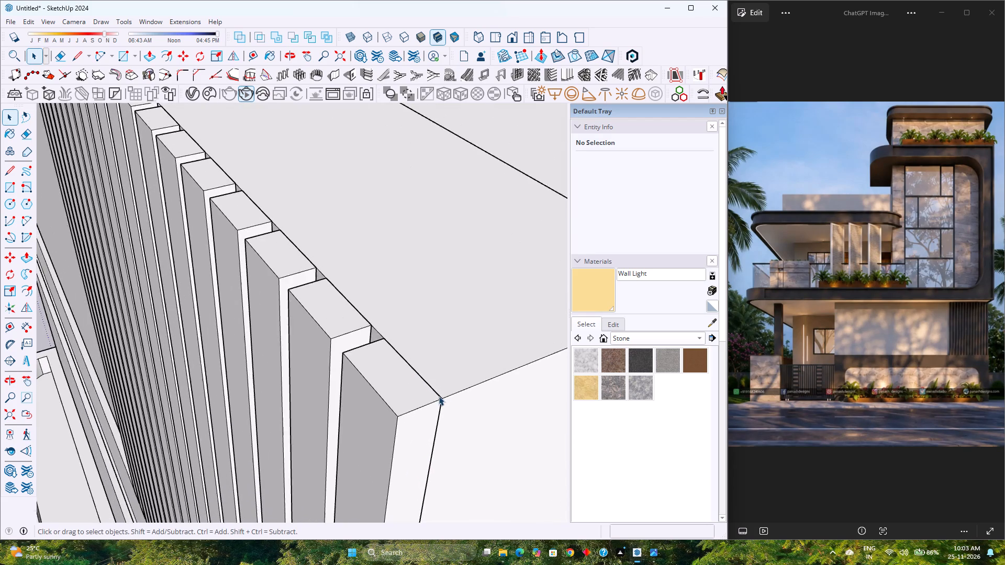
pyautogui.scroll(-20, 439, 396)
pyautogui.scroll(-9, 439, 396)
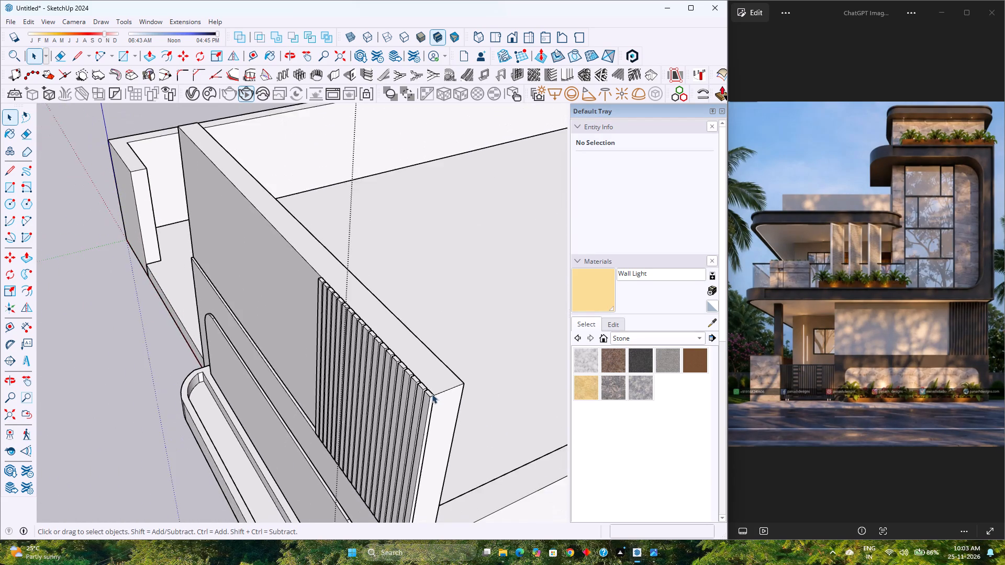
pyautogui.scroll(-4, 432, 394)
pyautogui.keyDown('shift'); pyautogui.moveTo(454, 369); pyautogui.dragTo(160, 379, button='middle'); pyautogui.keyUp('shift')
pyautogui.keyDown('shift'); pyautogui.middleClick(160, 379); pyautogui.keyUp('shift')
pyautogui.scroll(-2, 248, 334)
pyautogui.keyDown('shift'); pyautogui.moveTo(251, 334); pyautogui.dragTo(450, 333, button='middle'); pyautogui.keyUp('shift')
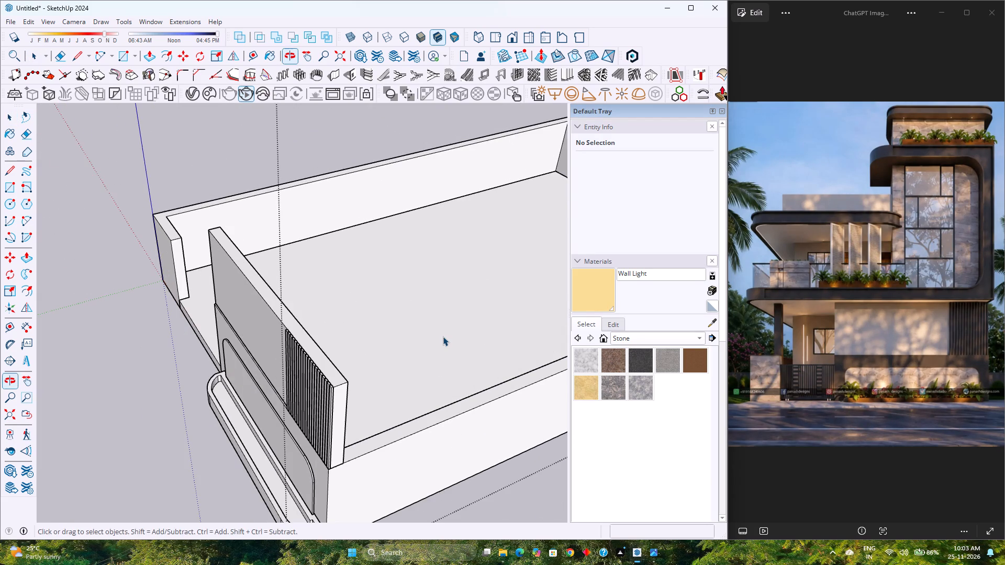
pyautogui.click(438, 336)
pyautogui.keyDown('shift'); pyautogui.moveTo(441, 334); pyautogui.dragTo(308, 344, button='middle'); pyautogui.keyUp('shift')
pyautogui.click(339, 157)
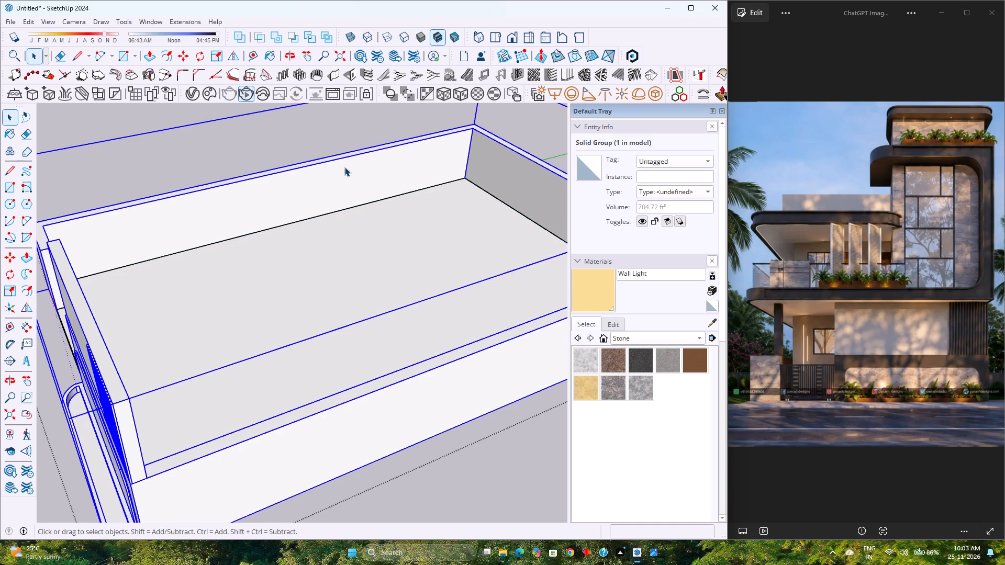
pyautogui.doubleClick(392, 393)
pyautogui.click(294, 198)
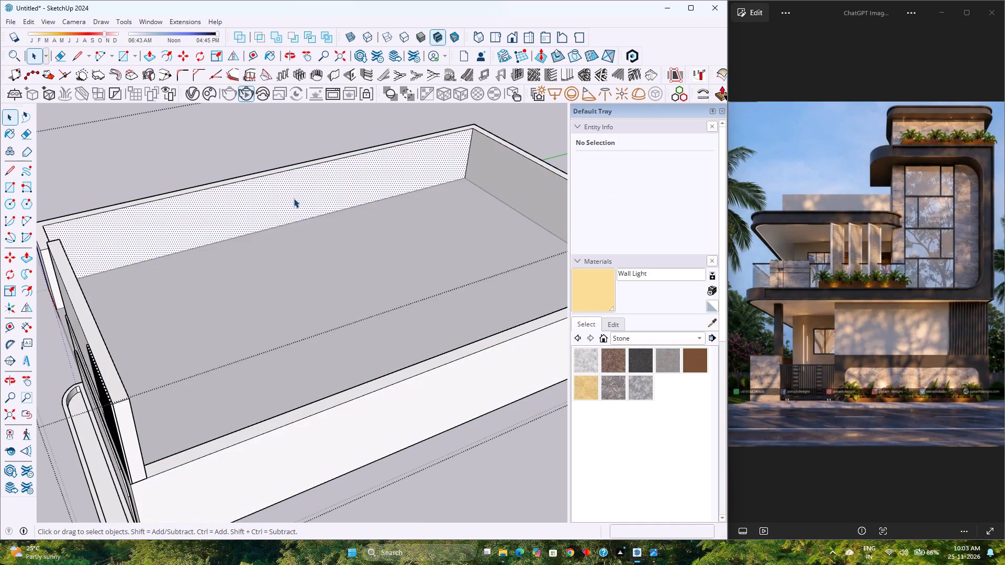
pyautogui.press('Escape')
# Place a guide across the floor from the short front wall's inner edge, entering 12' and revising the offset to 14'.
pyautogui.scroll(-4, 301, 302)
pyautogui.keyDown('shift'); pyautogui.moveTo(302, 294); pyautogui.dragTo(305, 301, button='middle'); pyautogui.keyUp('shift')
pyautogui.moveTo(309, 288); pyautogui.dragTo(284, 341, button='middle')
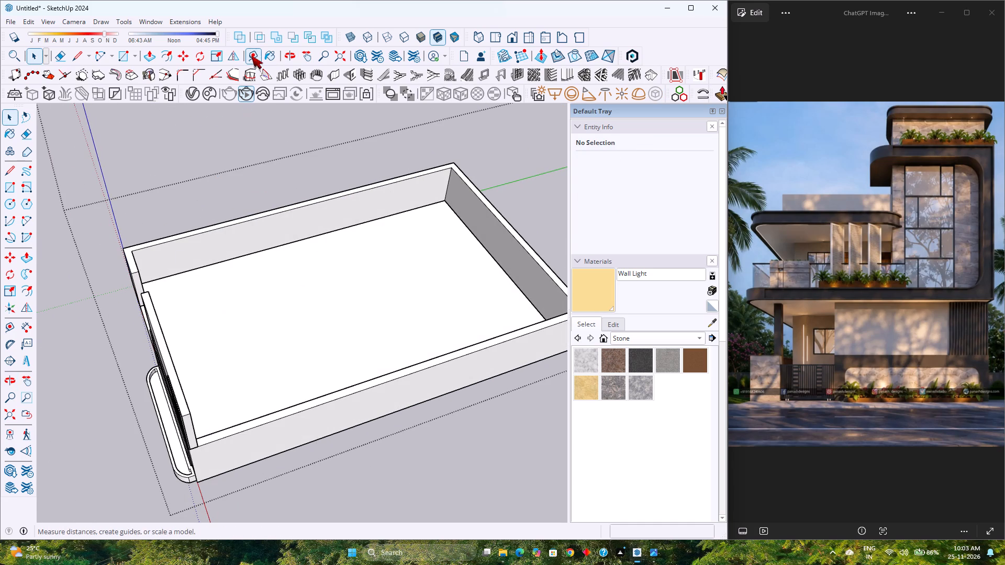
pyautogui.click(251, 55)
pyautogui.scroll(3, 210, 298)
pyautogui.moveTo(202, 289); pyautogui.dragTo(99, 302, button='middle')
pyautogui.scroll(2, 143, 245)
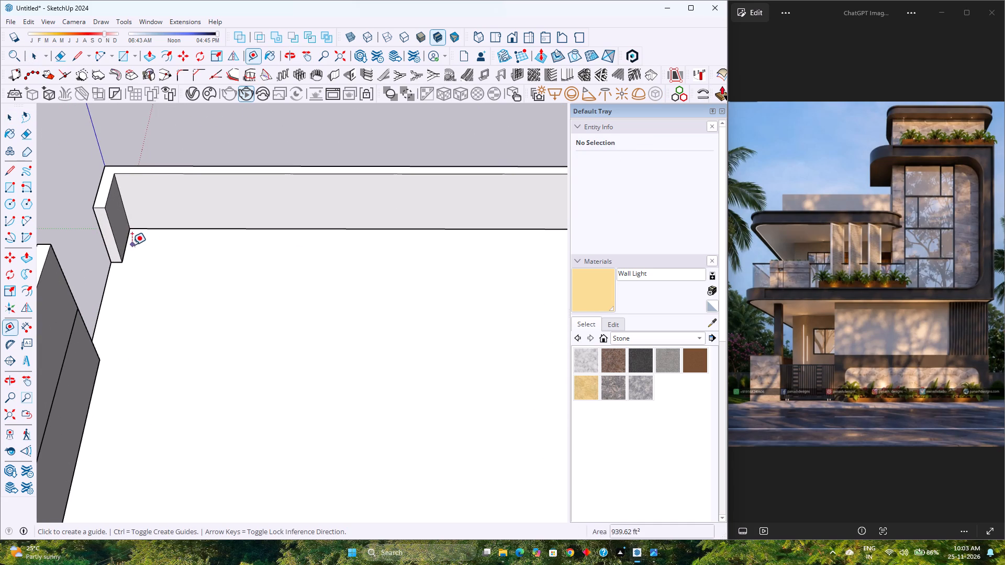
pyautogui.click(129, 246)
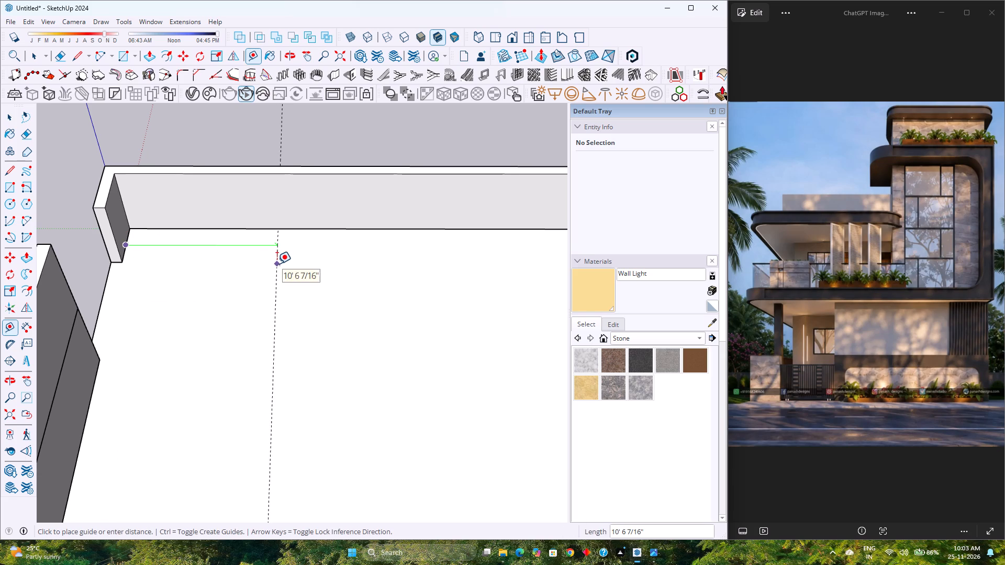
pyautogui.press('1')
pyautogui.press('2')
pyautogui.press("'")
pyautogui.press('Return')
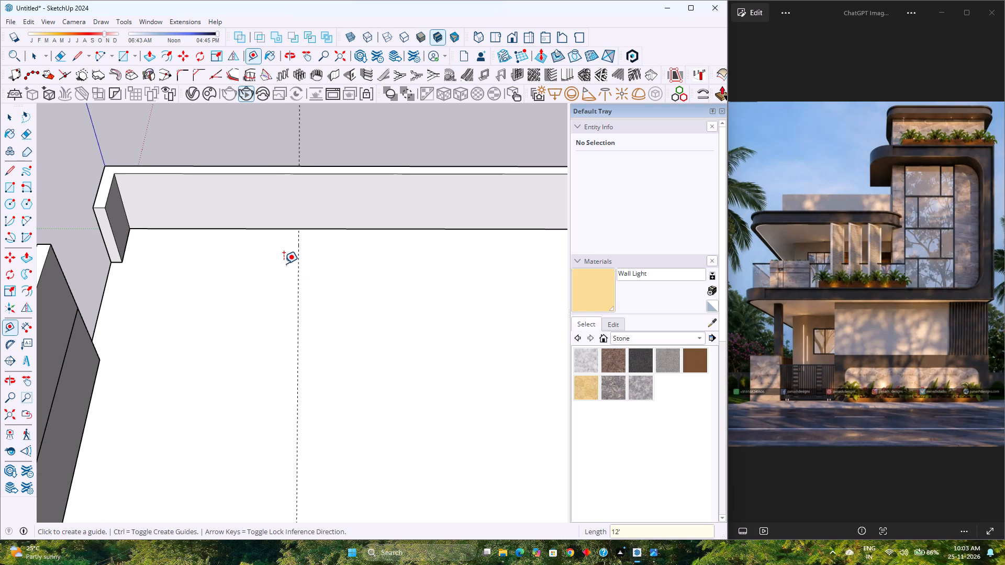
pyautogui.scroll(-3, 285, 264)
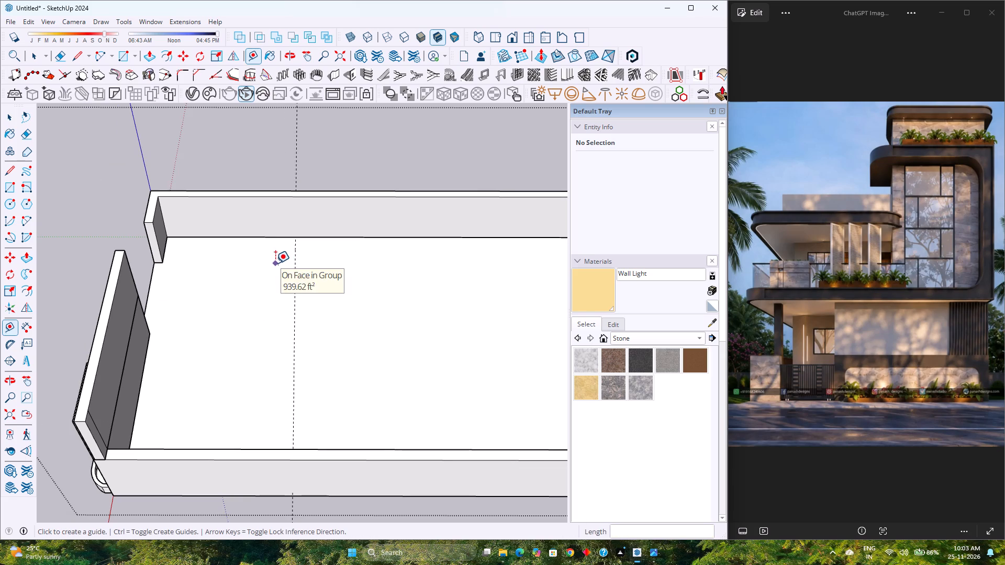
pyautogui.write("14'")
pyautogui.press('Return')
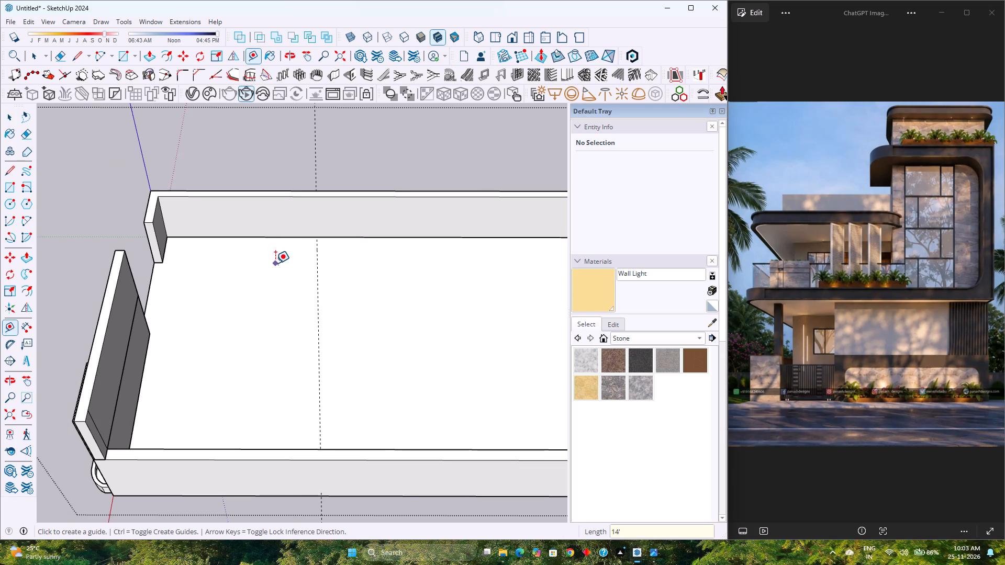
# Place a lengthwise floor guide 13' in from the louvre-side wall's inner edge, aligned with the free end of the front wall.
pyautogui.moveTo(298, 318); pyautogui.dragTo(307, 328, button='middle')
pyautogui.moveTo(307, 328); pyautogui.dragTo(639, 391, button='middle')
pyautogui.scroll(-4, 433, 320)
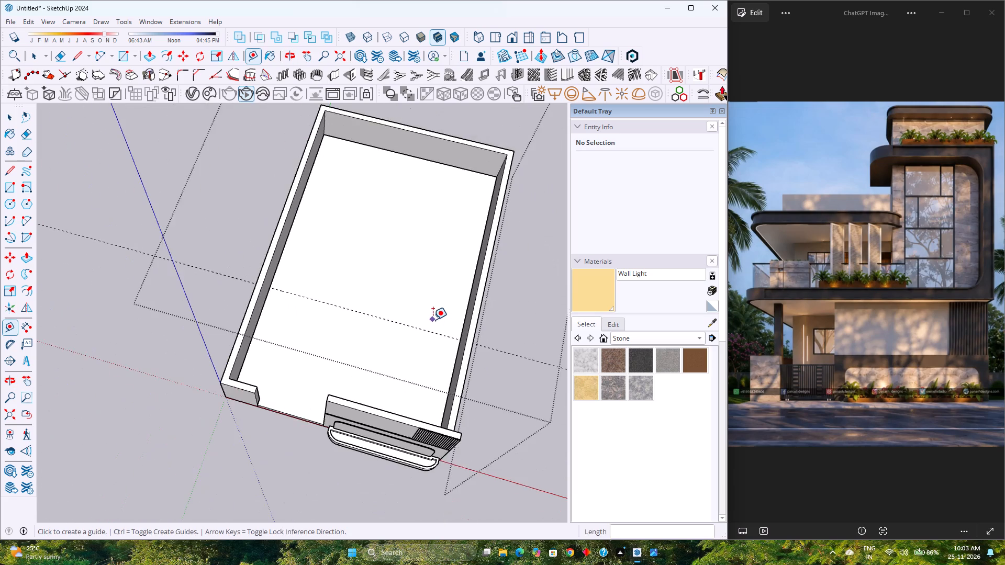
pyautogui.scroll(-3, 431, 318)
pyautogui.keyDown('shift'); pyautogui.moveTo(429, 293); pyautogui.dragTo(416, 347, button='middle'); pyautogui.keyUp('shift')
pyautogui.scroll(3, 366, 319)
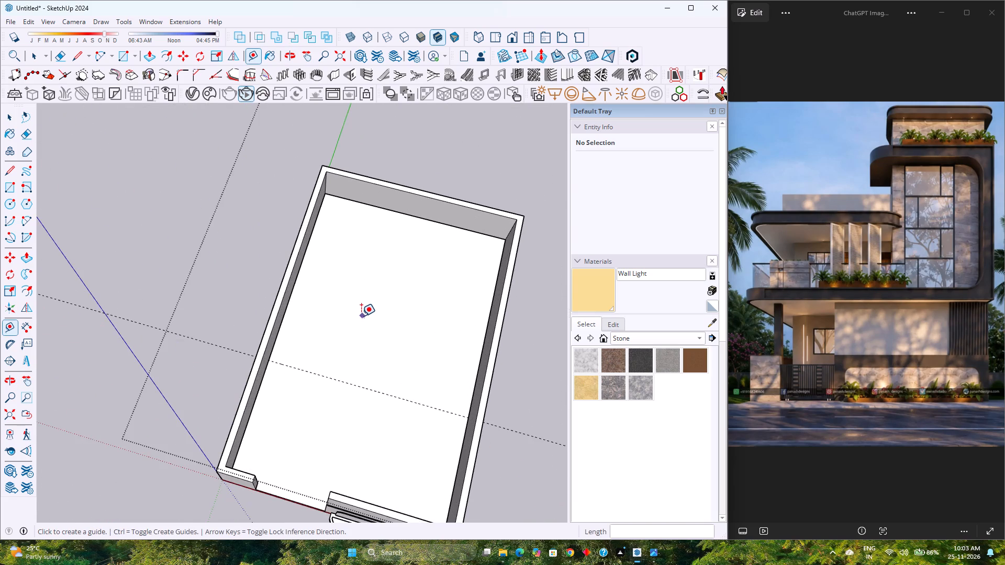
pyautogui.scroll(2, 361, 316)
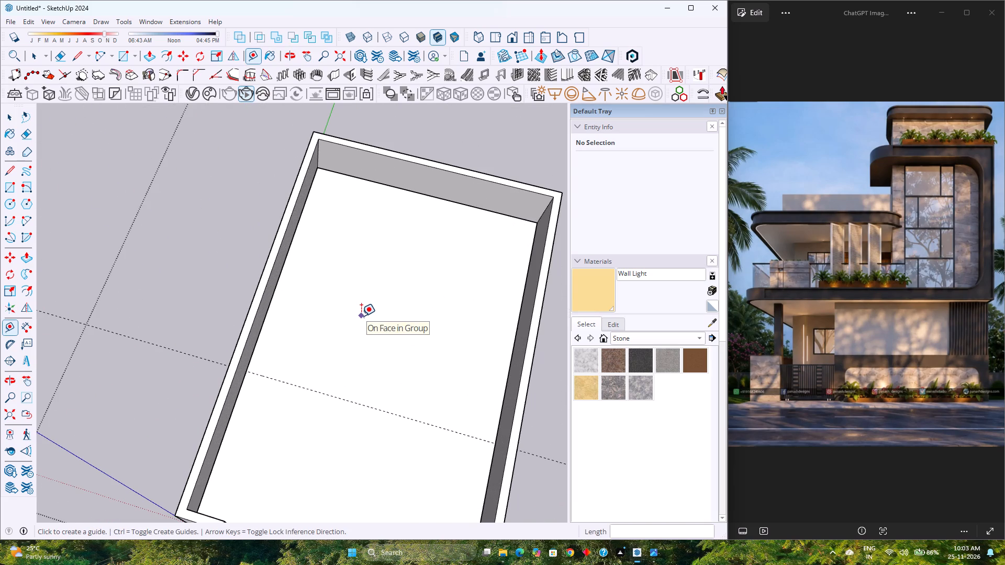
pyautogui.scroll(-2, 375, 317)
pyautogui.moveTo(386, 336); pyautogui.dragTo(507, 332, button='middle')
pyautogui.scroll(4, 487, 372)
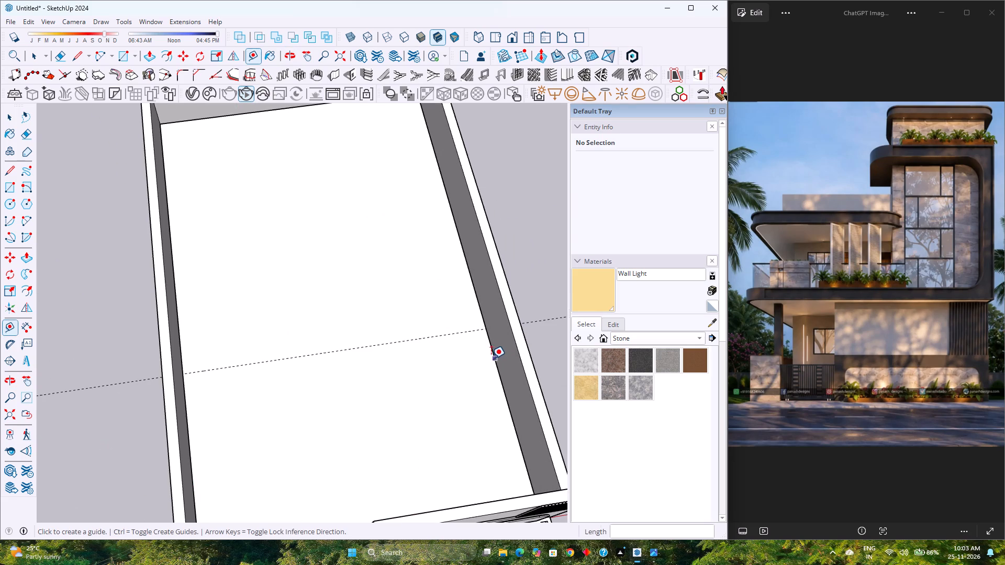
pyautogui.click(491, 357)
pyautogui.scroll(-3, 491, 357)
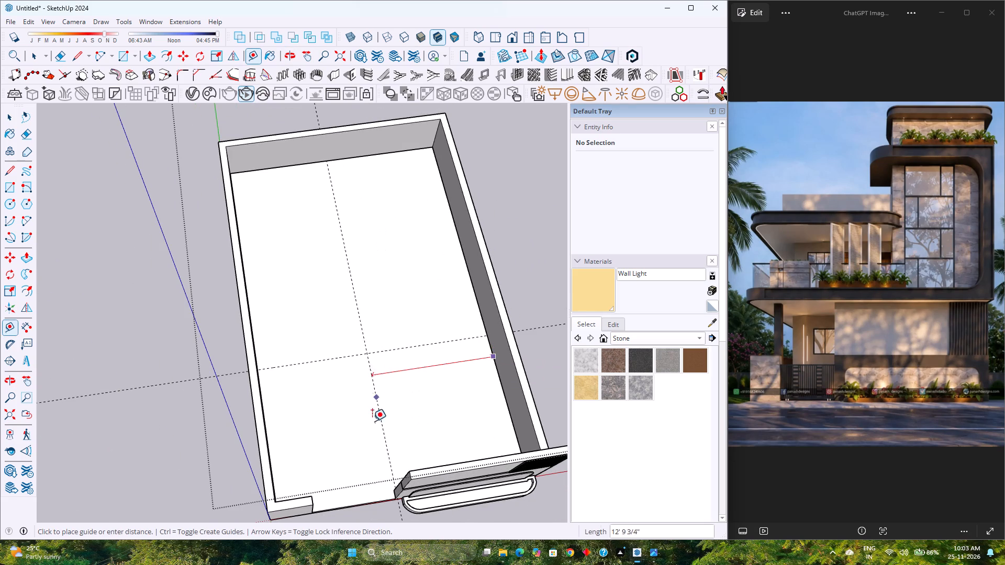
pyautogui.scroll(-4, 384, 474)
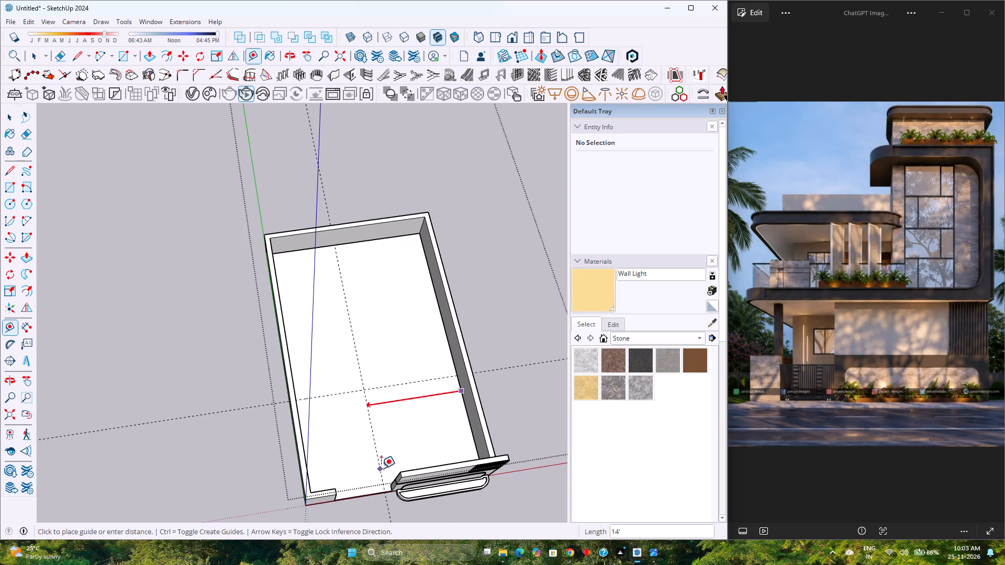
pyautogui.keyDown('shift'); pyautogui.moveTo(378, 462); pyautogui.dragTo(374, 427, button='middle'); pyautogui.keyUp('shift')
pyautogui.scroll(4, 374, 426)
pyautogui.moveTo(364, 430); pyautogui.dragTo(428, 487, button='middle')
pyautogui.middleClick(428, 485)
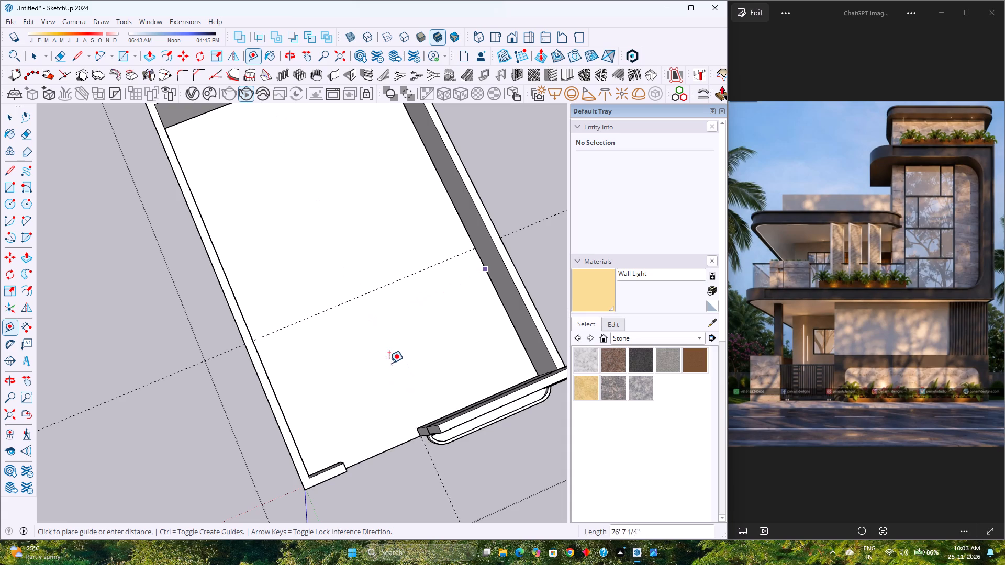
pyautogui.click(416, 431)
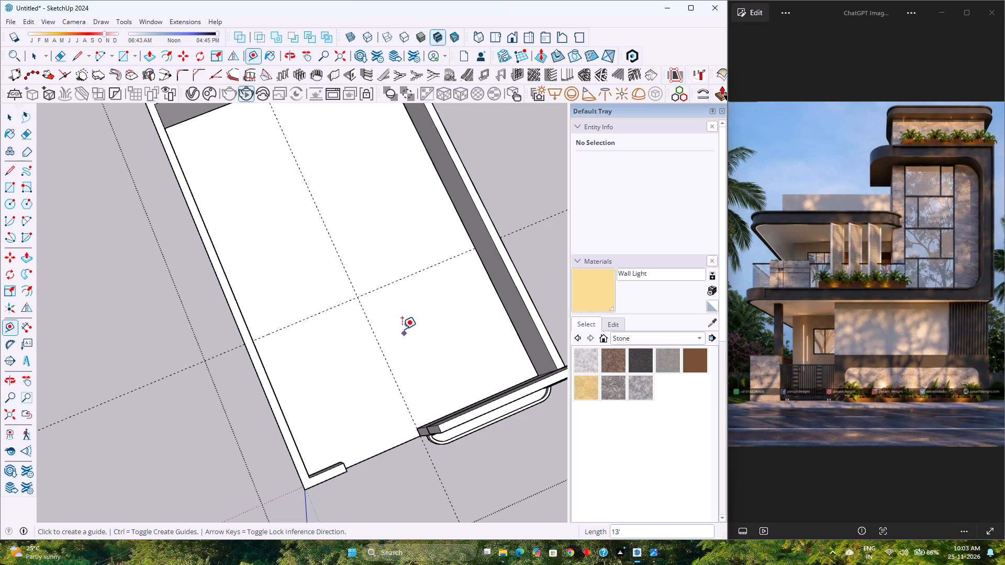
# Place a guide parallel to the cross-floor guide, offset 8' toward the front of the house.
pyautogui.click(395, 283)
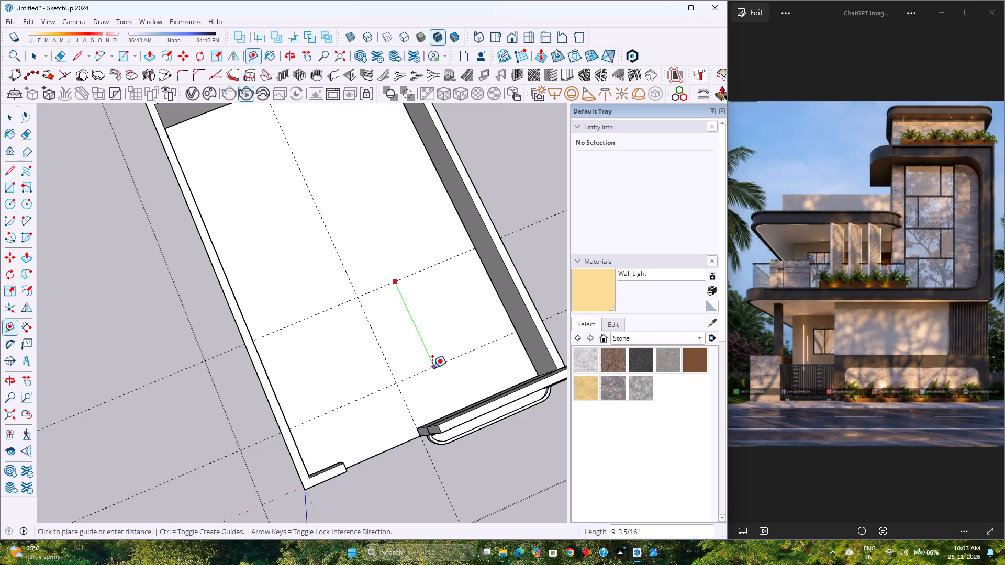
pyautogui.write("8'")
pyautogui.press('Return')
# Draw a stepped line along the guides from the far side wall, through both guide crossings, to the louvre-side wall.
pyautogui.moveTo(421, 379); pyautogui.dragTo(360, 244, button='middle')
pyautogui.middleClick(360, 244)
pyautogui.scroll(-4, 422, 329)
pyautogui.moveTo(382, 362); pyautogui.dragTo(494, 289, button='middle')
pyautogui.middleClick(495, 290)
pyautogui.scroll(7, 418, 325)
pyautogui.moveTo(407, 319); pyautogui.dragTo(375, 345, button='middle')
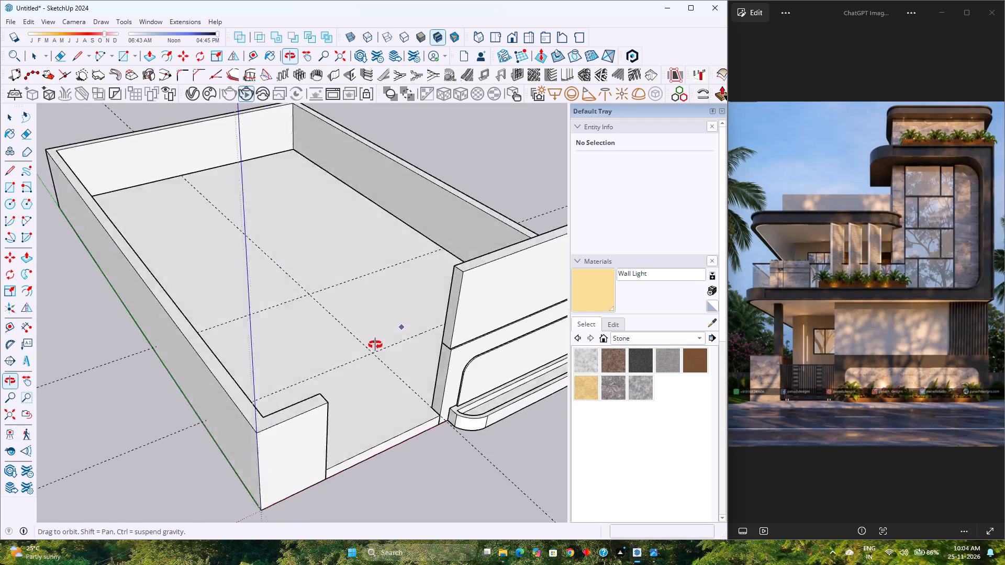
pyautogui.moveTo(375, 345); pyautogui.dragTo(302, 410, button='middle')
pyautogui.middleClick(302, 410)
pyautogui.press('l')
pyautogui.scroll(3, 144, 338)
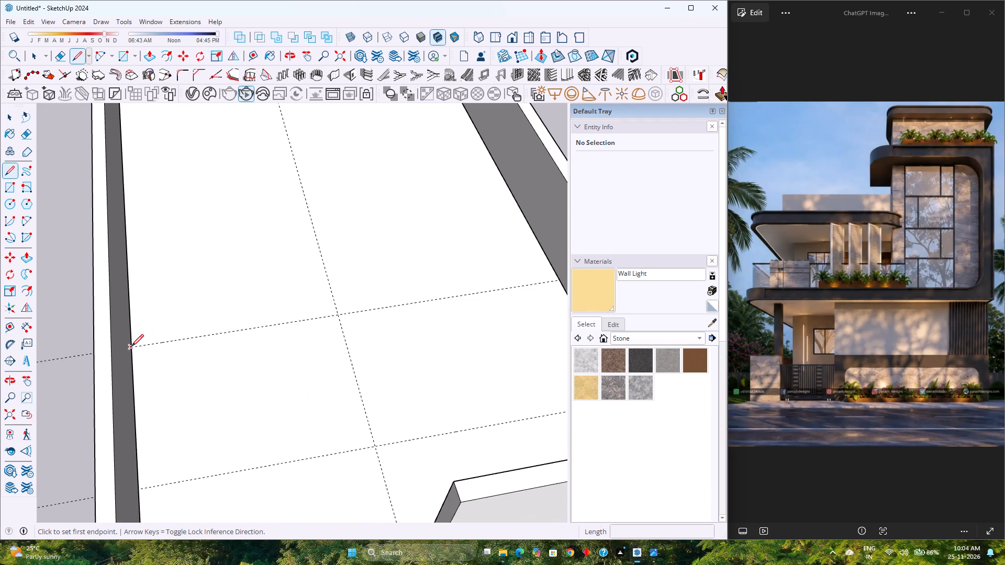
pyautogui.click(132, 346)
pyautogui.click(337, 313)
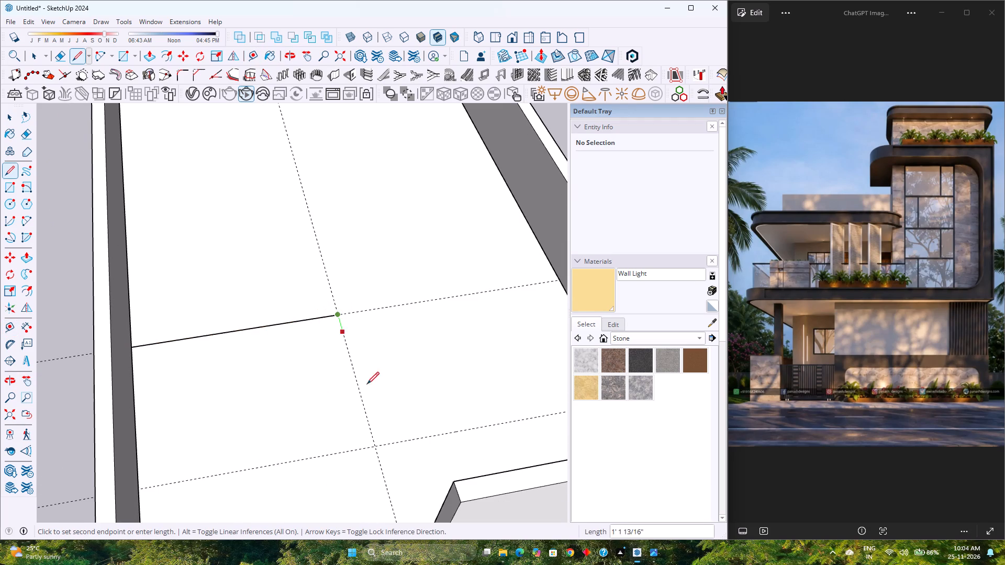
pyautogui.click(377, 446)
pyautogui.scroll(-5, 406, 439)
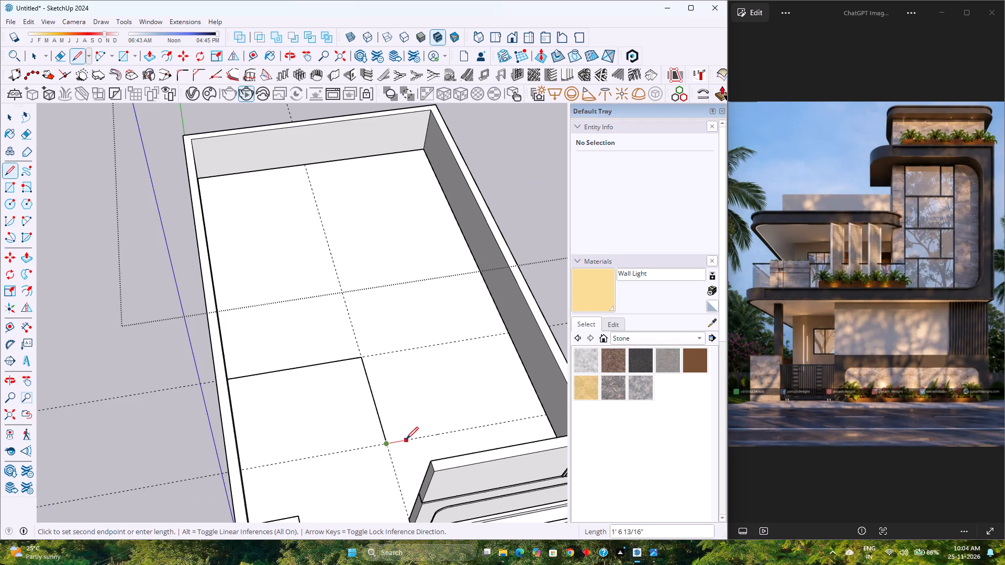
pyautogui.click(545, 414)
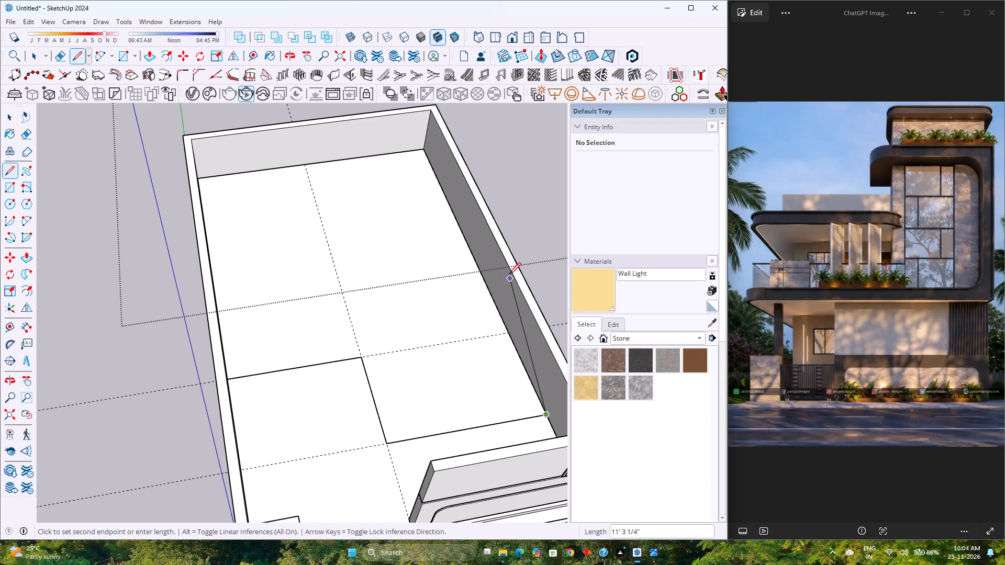
# Close the floor outline along the inner wall edges: 32' 6" on the louvre side, 24' 3" at the back, 24' 6" opposite.
pyautogui.click(427, 144)
pyautogui.moveTo(349, 173); pyautogui.dragTo(272, 181, button='middle')
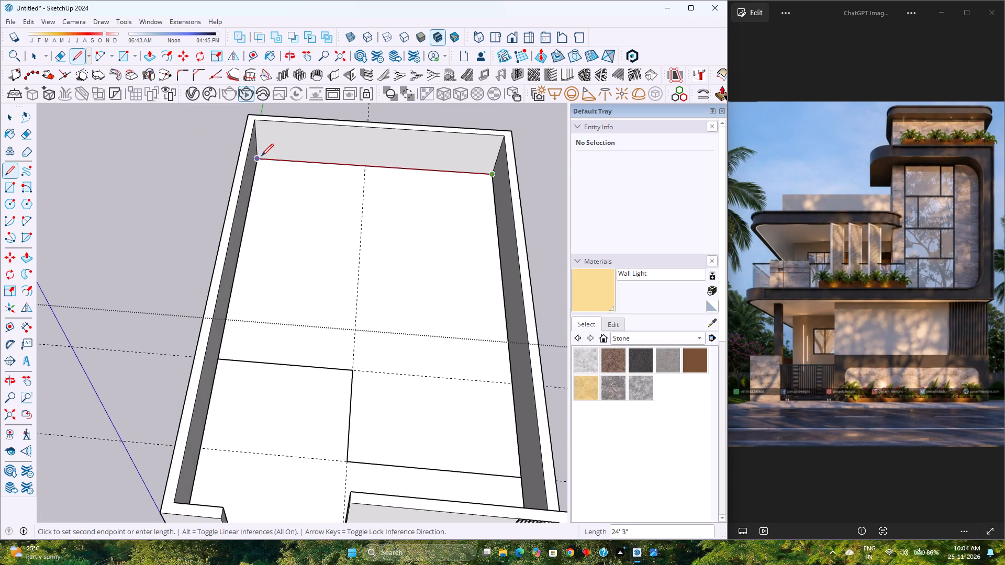
pyautogui.click(261, 156)
pyautogui.click(220, 360)
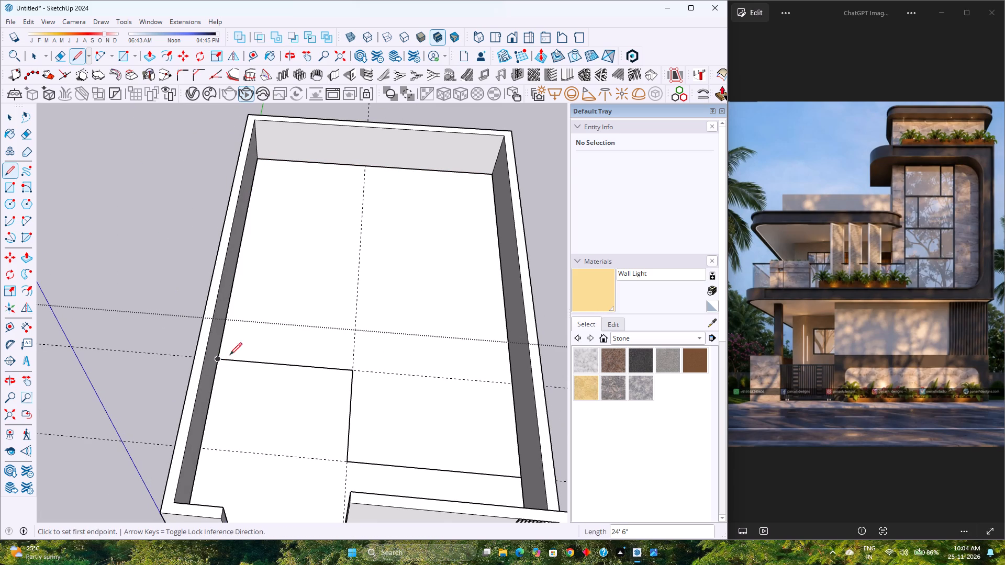
# Select the new stepped floor face with its boundary edges and make it a group.
pyautogui.press('space')
pyautogui.click(390, 293)
pyautogui.moveTo(390, 357); pyautogui.dragTo(339, 290, button='middle')
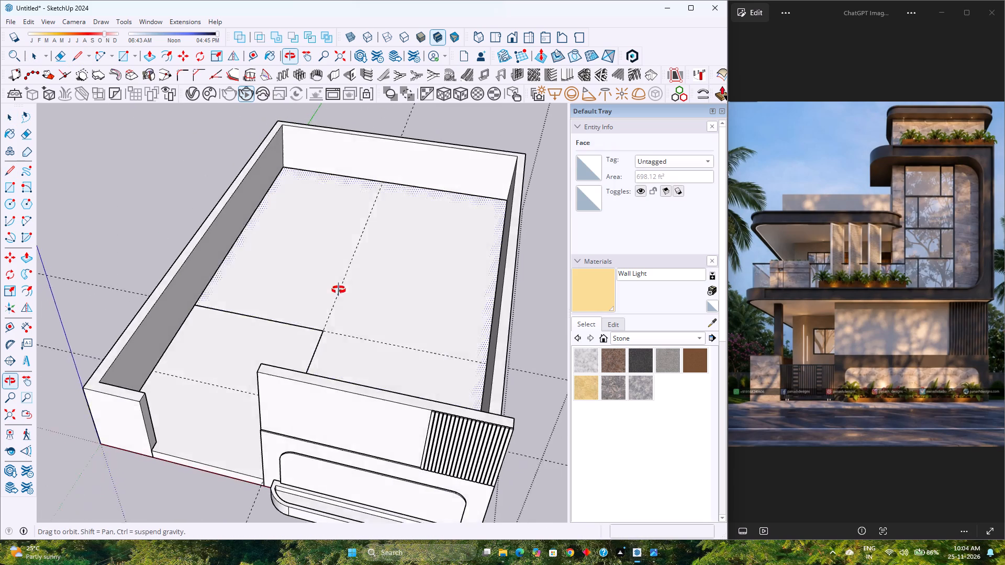
pyautogui.moveTo(339, 290); pyautogui.dragTo(340, 310, button='middle')
pyautogui.doubleClick(365, 285)
pyautogui.rightClick(365, 285)
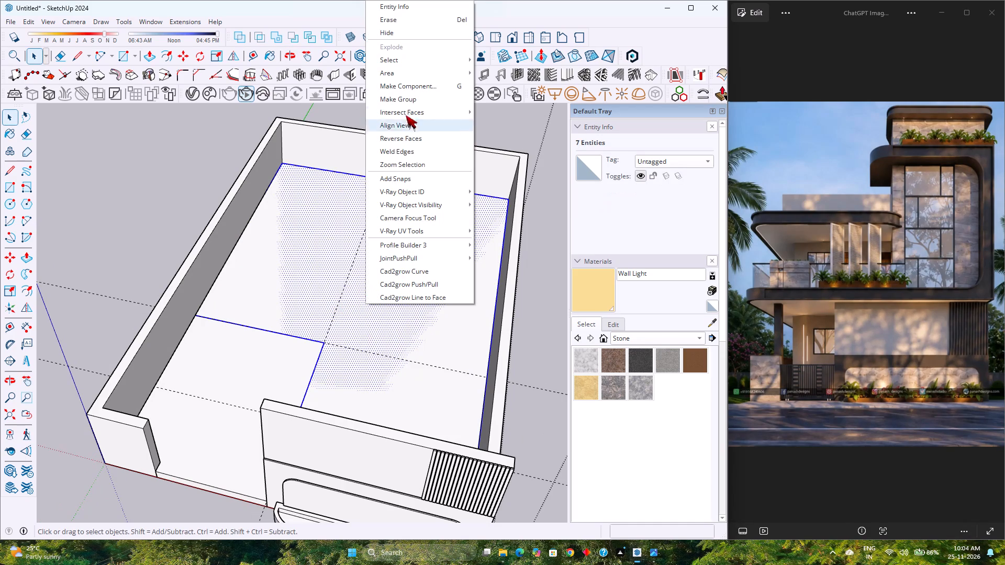
pyautogui.click(411, 98)
# Inside the stepped floor group, offset the face outline 9" inward and delete the inner face, leaving a wall-thickness strip.
pyautogui.doubleClick(402, 267)
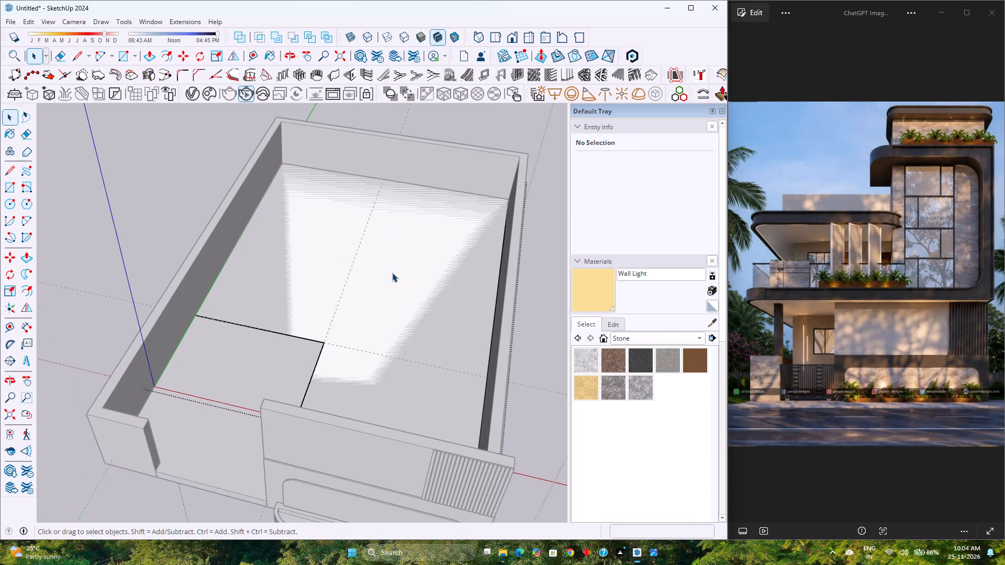
pyautogui.click(392, 273)
pyautogui.click(166, 61)
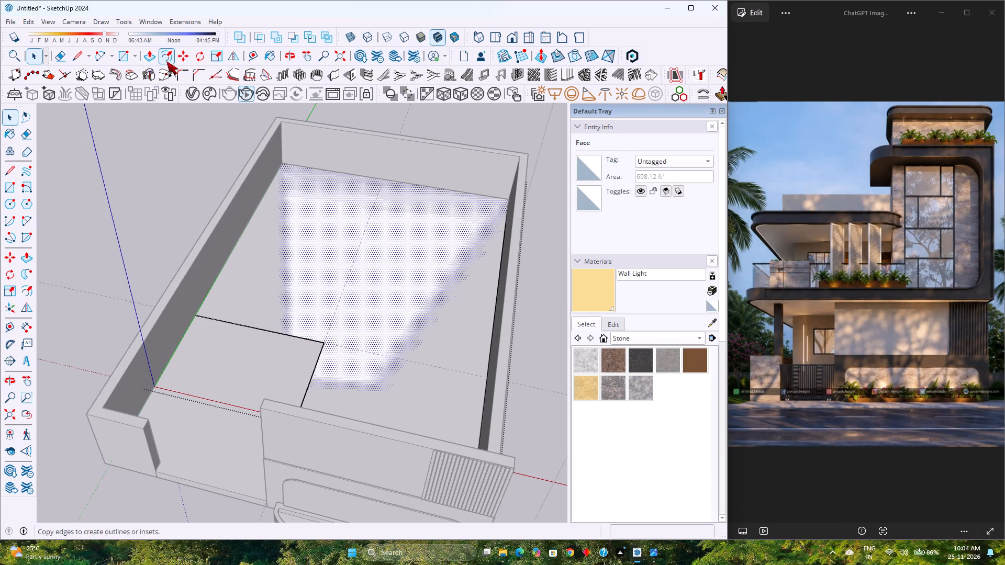
pyautogui.click(272, 328)
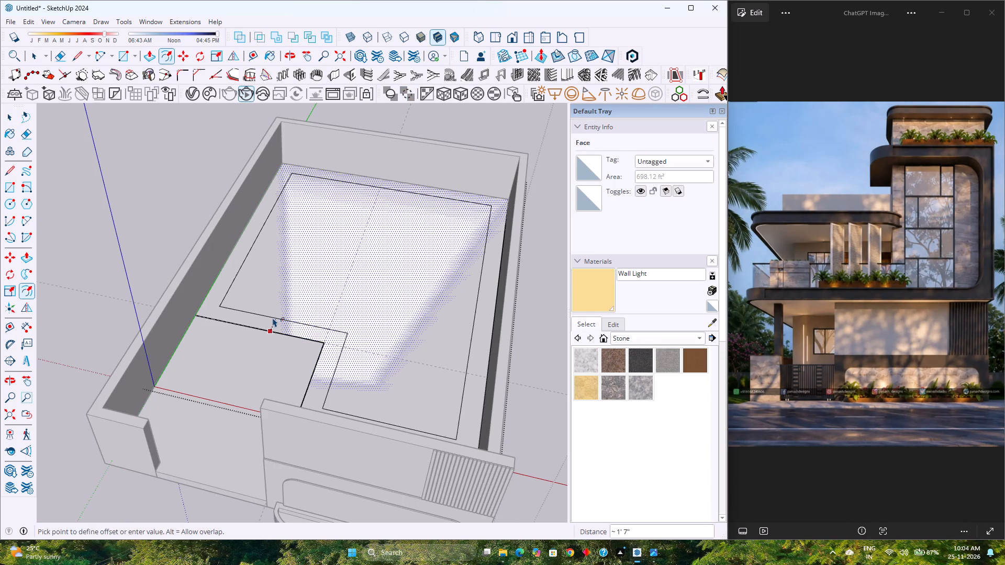
pyautogui.press('9')
pyautogui.press('Return')
pyautogui.press('space')
pyautogui.click(378, 274)
pyautogui.press('Delete')
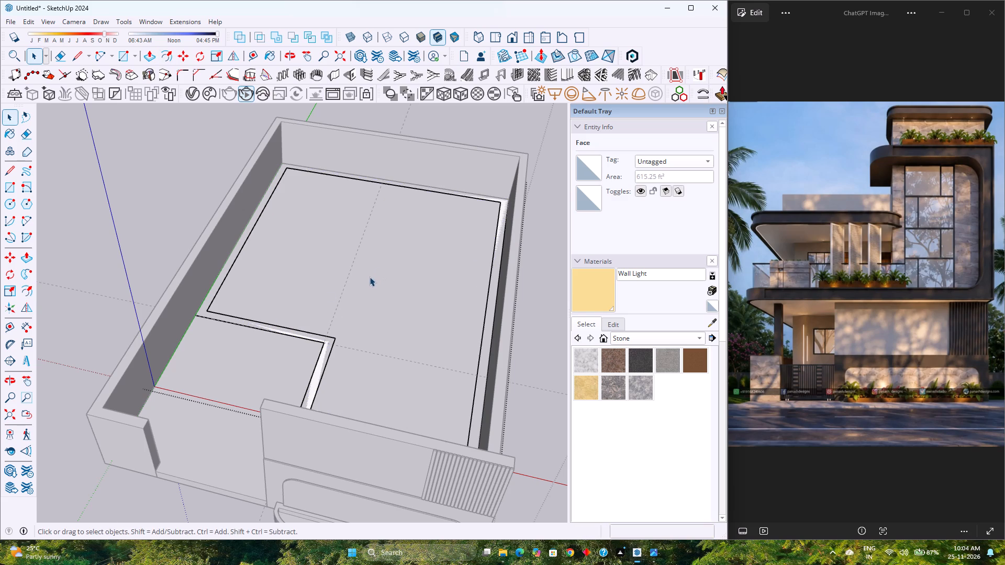
# Push/pull the 9" stepped wall strip up 10' and close the group.
pyautogui.moveTo(300, 355); pyautogui.dragTo(494, 311, button='middle')
pyautogui.middleClick(494, 311)
pyautogui.scroll(6, 453, 343)
pyautogui.moveTo(431, 362); pyautogui.dragTo(388, 352, button='middle')
pyautogui.middleClick(388, 352)
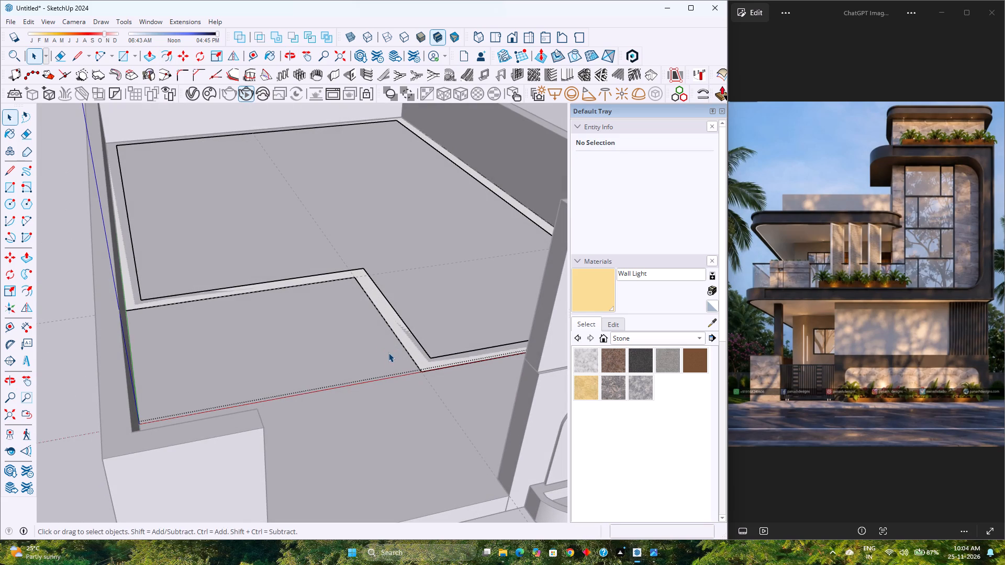
pyautogui.press('p')
pyautogui.scroll(2, 388, 353)
pyautogui.click(414, 336)
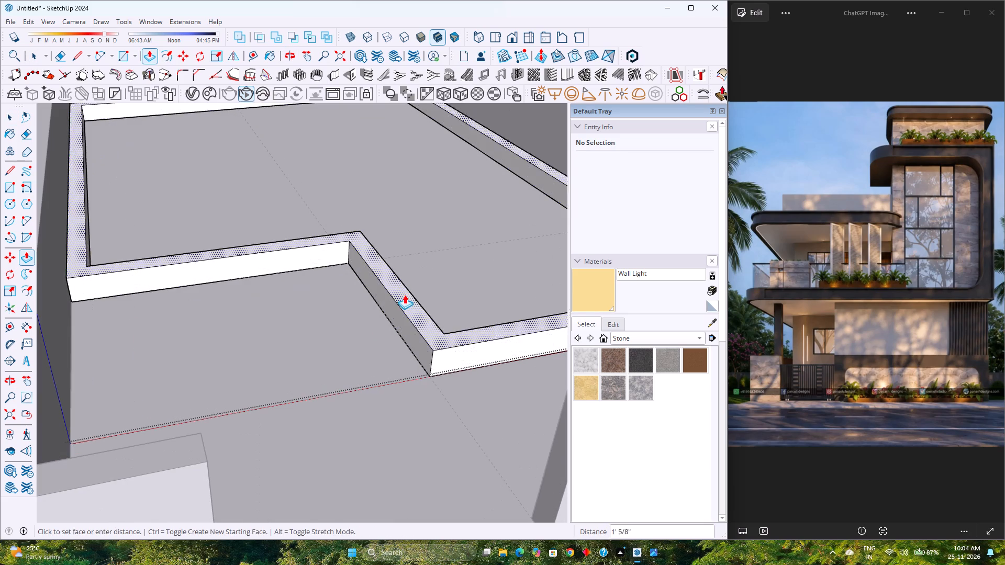
pyautogui.scroll(-12, 402, 284)
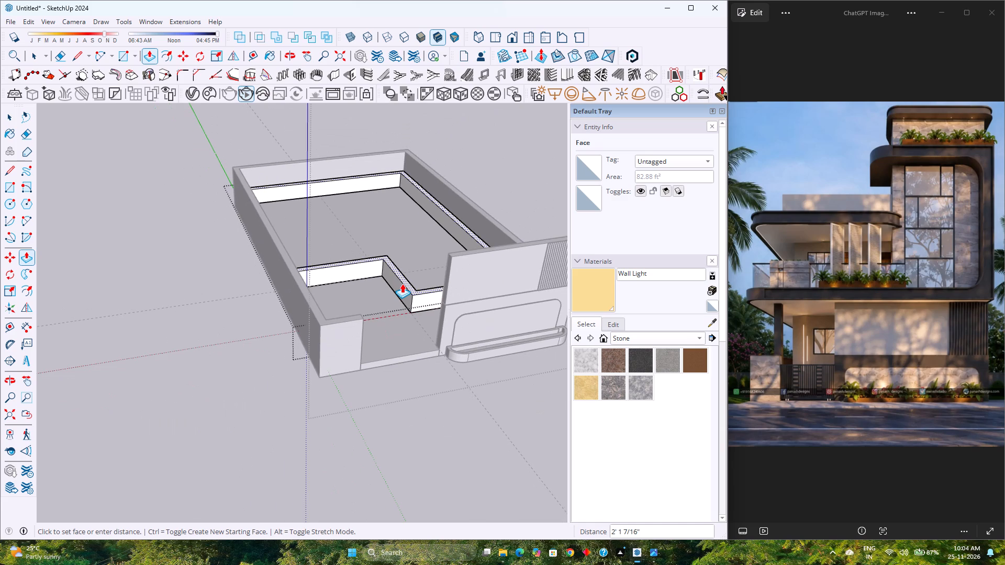
pyautogui.press('1')
pyautogui.press('0')
pyautogui.press("'")
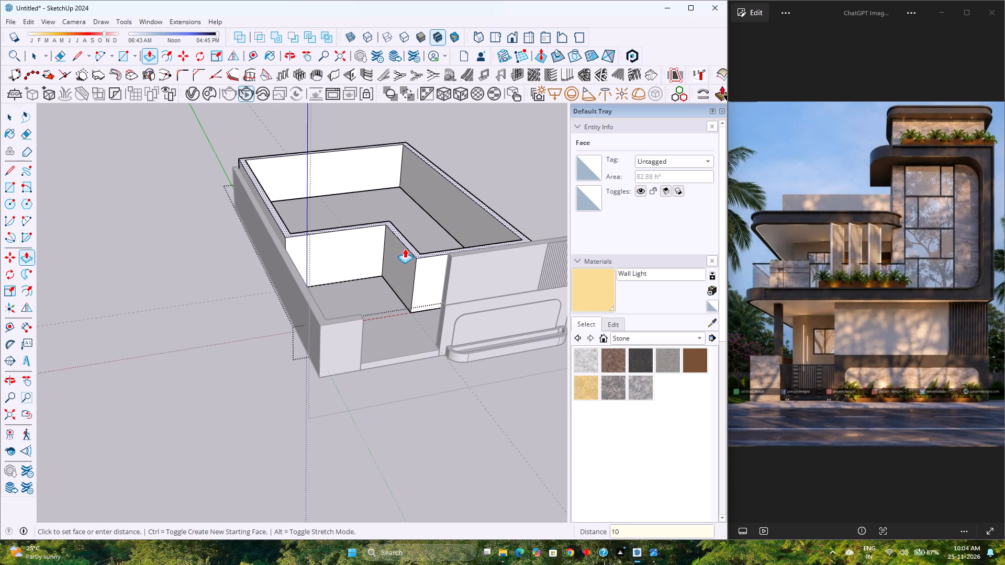
pyautogui.press('Return')
pyautogui.press('space')
pyautogui.scroll(-4, 400, 250)
pyautogui.click(431, 428)
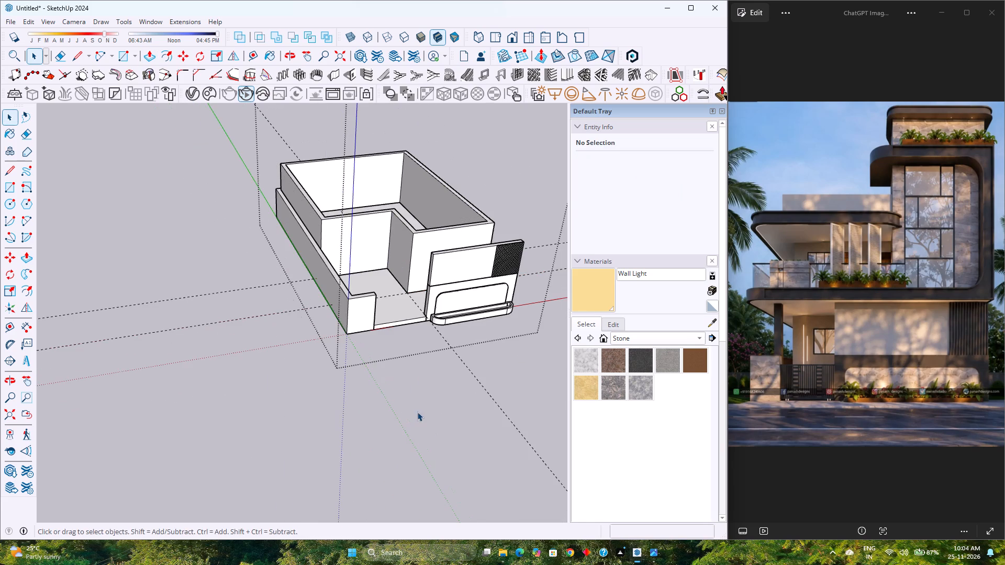
# Delete all guides in the model.
pyautogui.scroll(5, 397, 368)
pyautogui.scroll(2, 406, 313)
pyautogui.keyDown('shift'); pyautogui.moveTo(406, 321); pyautogui.dragTo(387, 467, button='middle'); pyautogui.keyUp('shift')
pyautogui.keyDown('shift'); pyautogui.middleClick(387, 467); pyautogui.keyUp('shift')
pyautogui.moveTo(375, 455); pyautogui.dragTo(286, 437, button='middle')
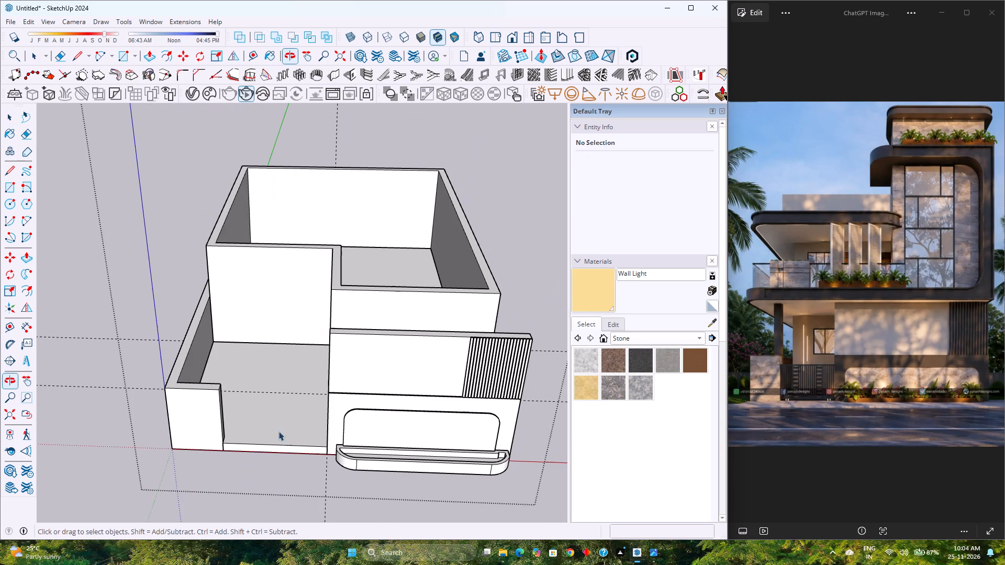
pyautogui.click(31, 21)
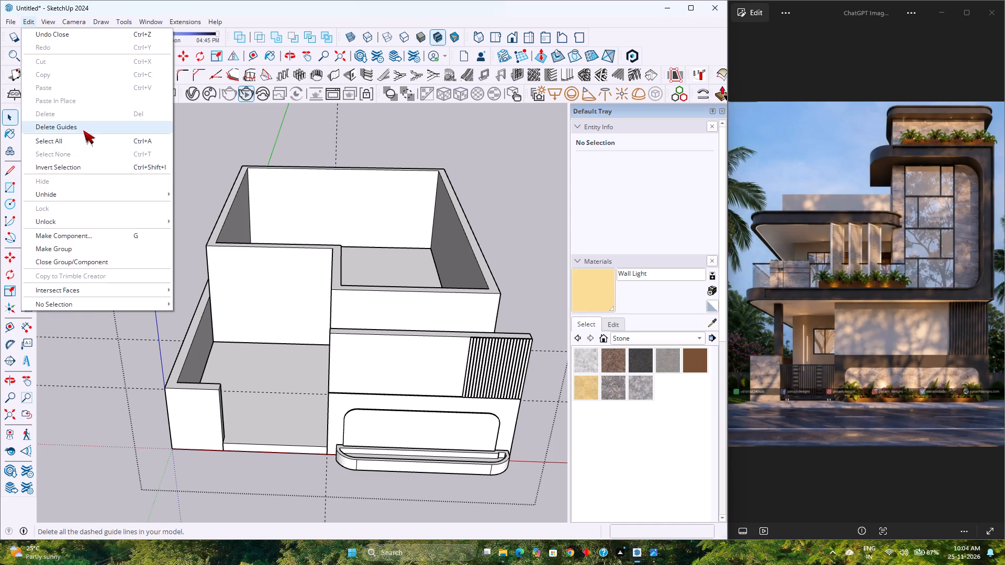
pyautogui.click(83, 129)
# Inside the stepped wall group, push/pull the inner face of the side wall opposite the louvres 2' into the room.
pyautogui.moveTo(242, 255); pyautogui.dragTo(475, 182, button='middle')
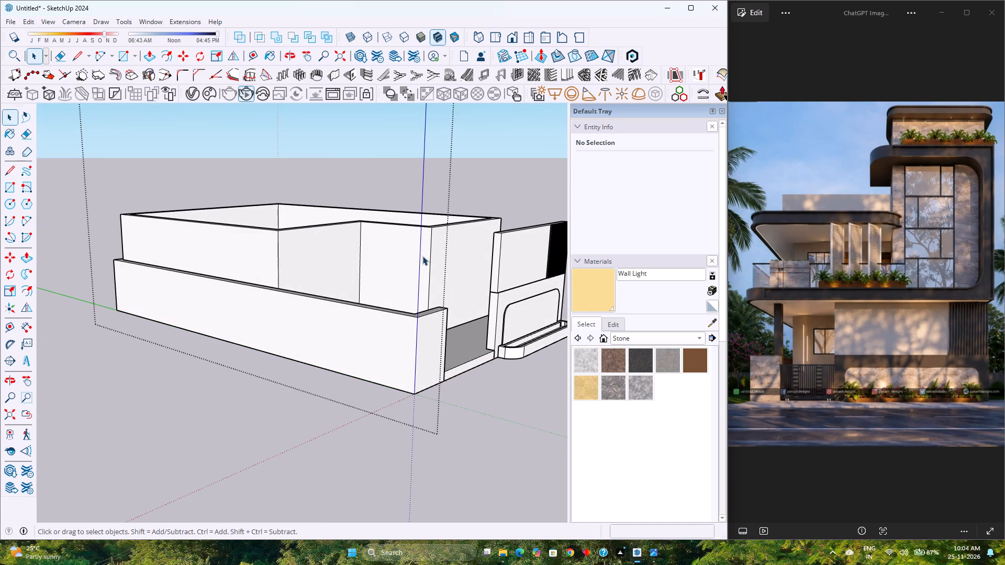
pyautogui.scroll(3, 422, 256)
pyautogui.moveTo(422, 256); pyautogui.dragTo(221, 285, button='middle')
pyautogui.middleClick(221, 285)
pyautogui.keyDown('shift'); pyautogui.moveTo(224, 279); pyautogui.dragTo(364, 290, button='middle'); pyautogui.keyUp('shift')
pyautogui.scroll(3, 343, 307)
pyautogui.keyDown('shift'); pyautogui.moveTo(343, 307); pyautogui.dragTo(287, 337, button='middle'); pyautogui.keyUp('shift')
pyautogui.middleClick(287, 337)
pyautogui.moveTo(287, 337); pyautogui.dragTo(253, 421, button='middle')
pyautogui.middleClick(253, 421)
pyautogui.scroll(-4, 317, 255)
pyautogui.moveTo(319, 253); pyautogui.dragTo(258, 357, button='middle')
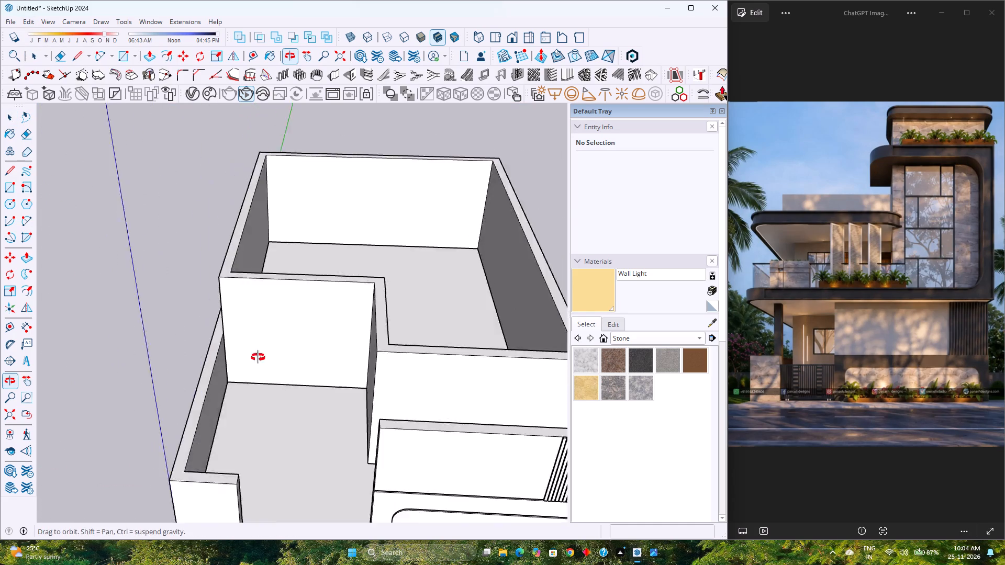
pyautogui.moveTo(258, 357); pyautogui.dragTo(231, 375, button='middle')
pyautogui.scroll(3, 242, 274)
pyautogui.press('p')
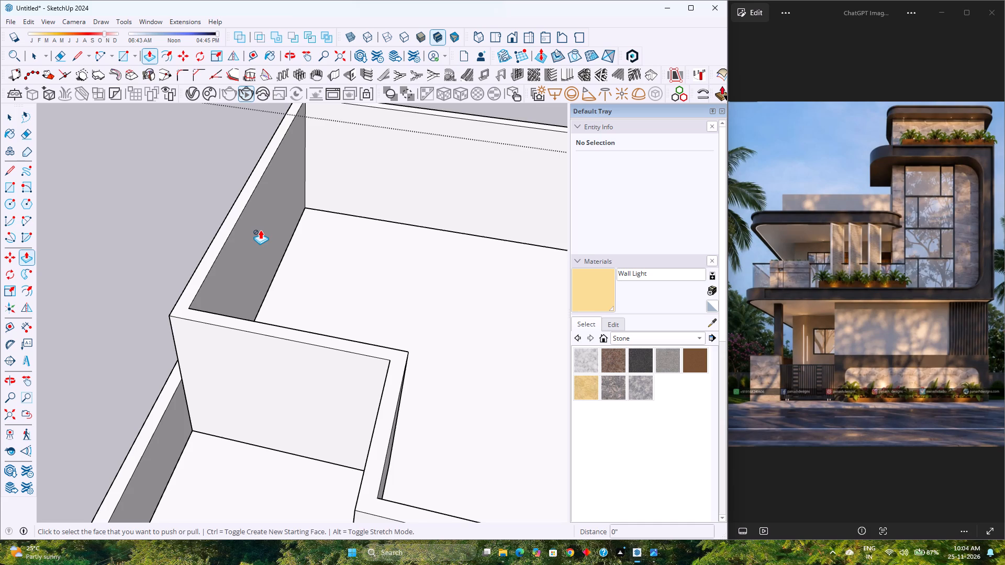
pyautogui.press('space')
pyautogui.doubleClick(260, 229)
pyautogui.scroll(3, 260, 229)
pyautogui.press('p')
pyautogui.click(258, 228)
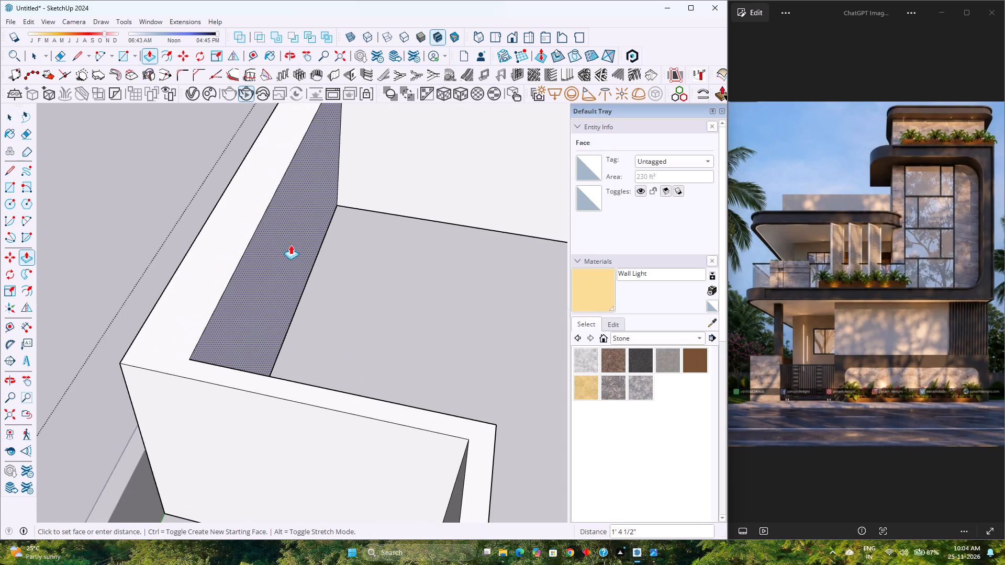
pyautogui.write("2'")
pyautogui.press('Return')
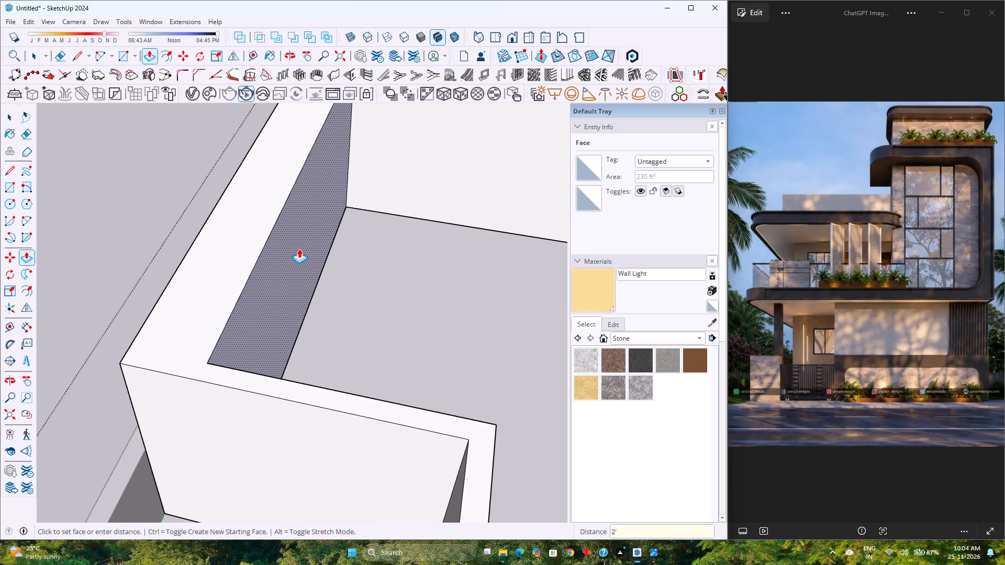
# Push the same side wall's outer face 2' inward, away from the boundary wall.
pyautogui.scroll(-2, 299, 248)
pyautogui.moveTo(247, 275); pyautogui.dragTo(566, 240, button='middle')
pyautogui.middleClick(566, 240)
pyautogui.click(485, 199)
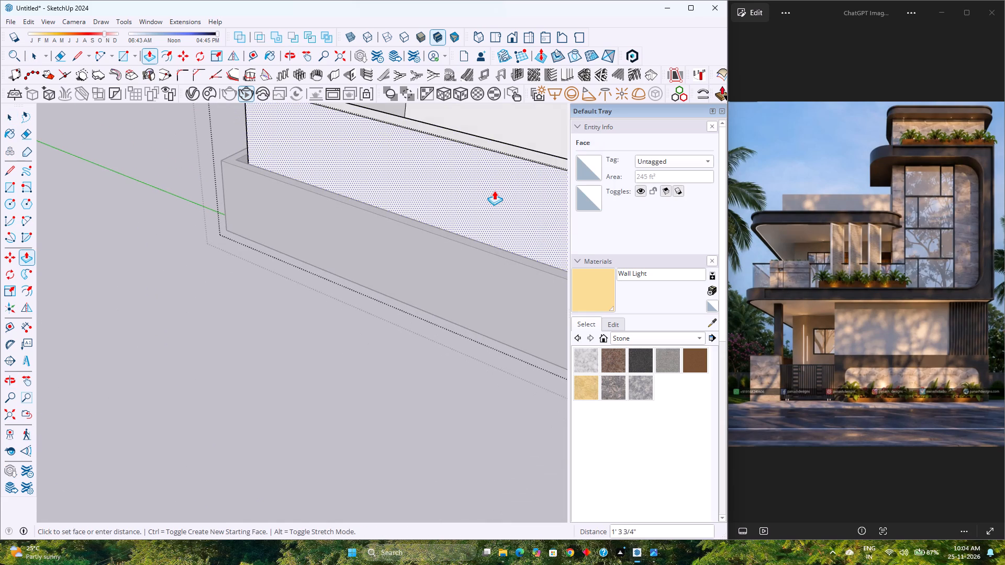
pyautogui.write("2'")
pyautogui.press('Return')
# Place a vertical guide on the recessed front wall, 3' in from its outer vertical edge on the boundary-wall side.
pyautogui.scroll(-5, 365, 247)
pyautogui.moveTo(381, 253); pyautogui.dragTo(329, 258, button='middle')
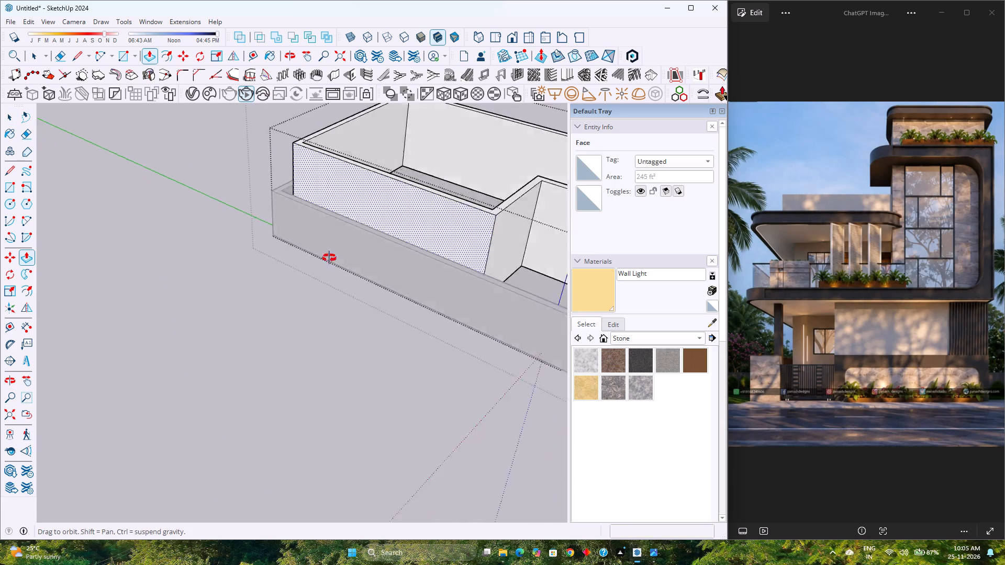
pyautogui.moveTo(329, 258); pyautogui.dragTo(120, 269, button='middle')
pyautogui.scroll(-2, 141, 262)
pyautogui.moveTo(192, 289); pyautogui.dragTo(207, 180, button='middle')
pyautogui.moveTo(343, 379); pyautogui.dragTo(316, 295, button='middle')
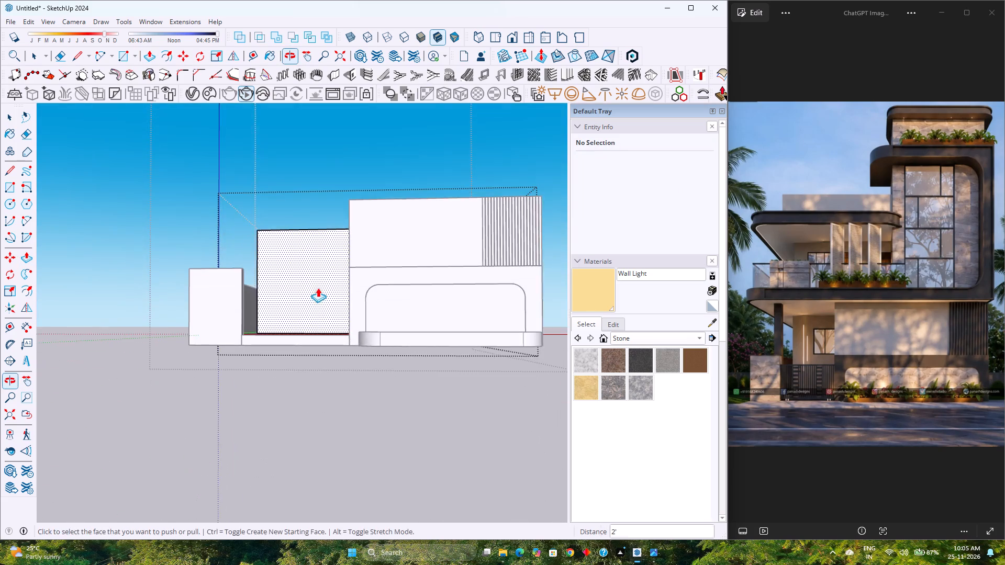
pyautogui.scroll(3, 322, 277)
pyautogui.scroll(-1, 322, 277)
pyautogui.scroll(2, 319, 282)
pyautogui.moveTo(319, 282); pyautogui.dragTo(416, 364, button='middle')
pyautogui.scroll(2, 387, 341)
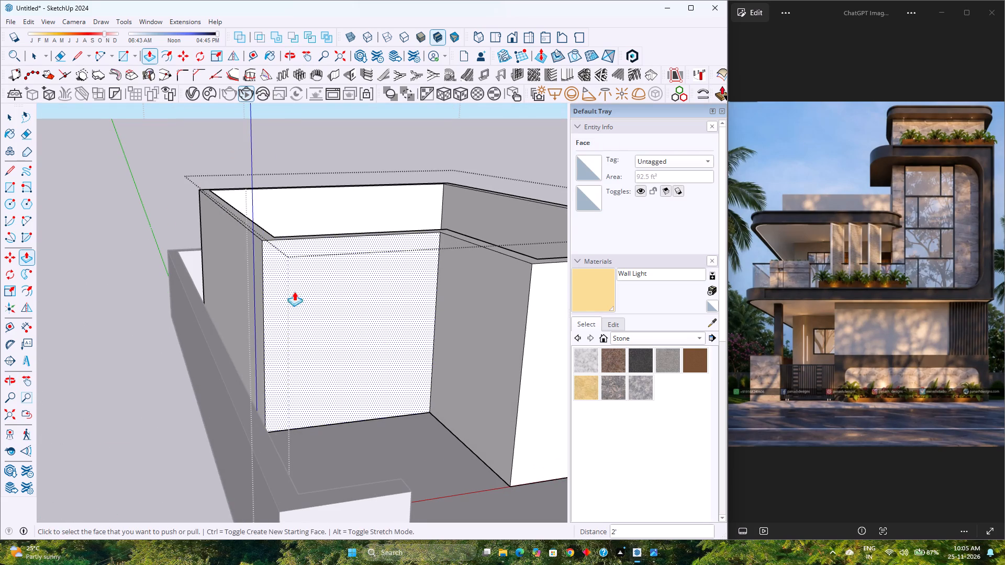
pyautogui.click(252, 55)
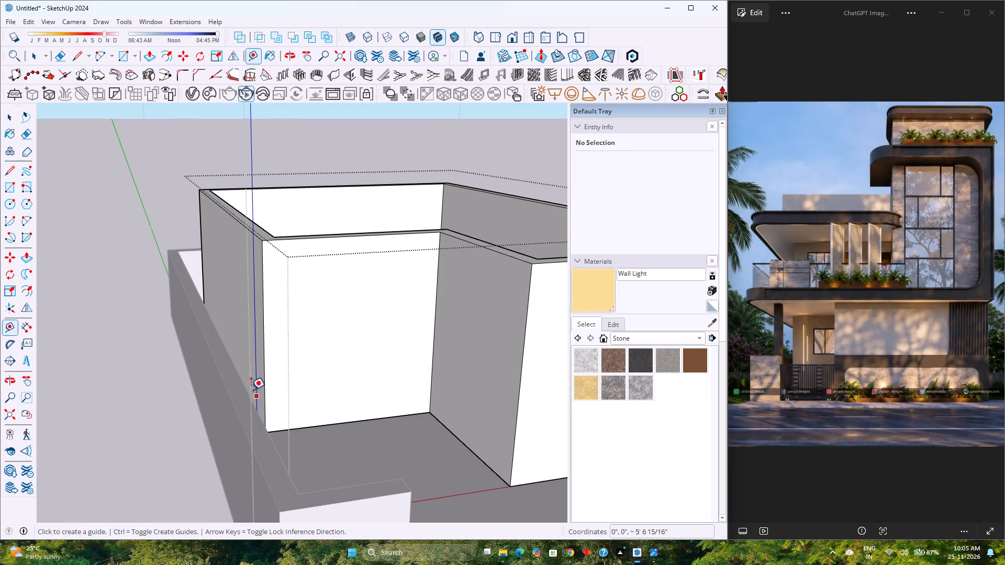
pyautogui.click(263, 365)
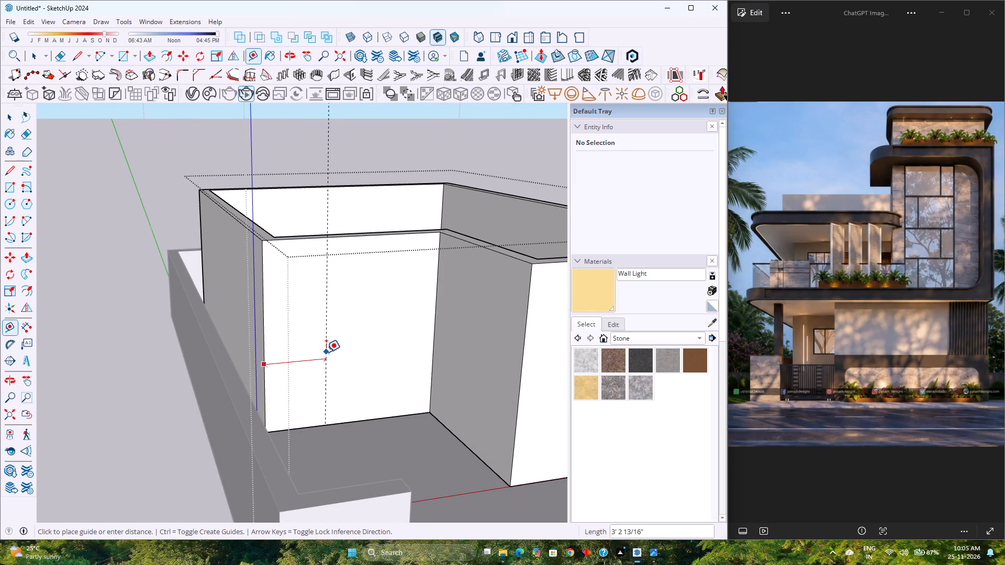
pyautogui.press('3')
pyautogui.press("'")
pyautogui.press('Return')
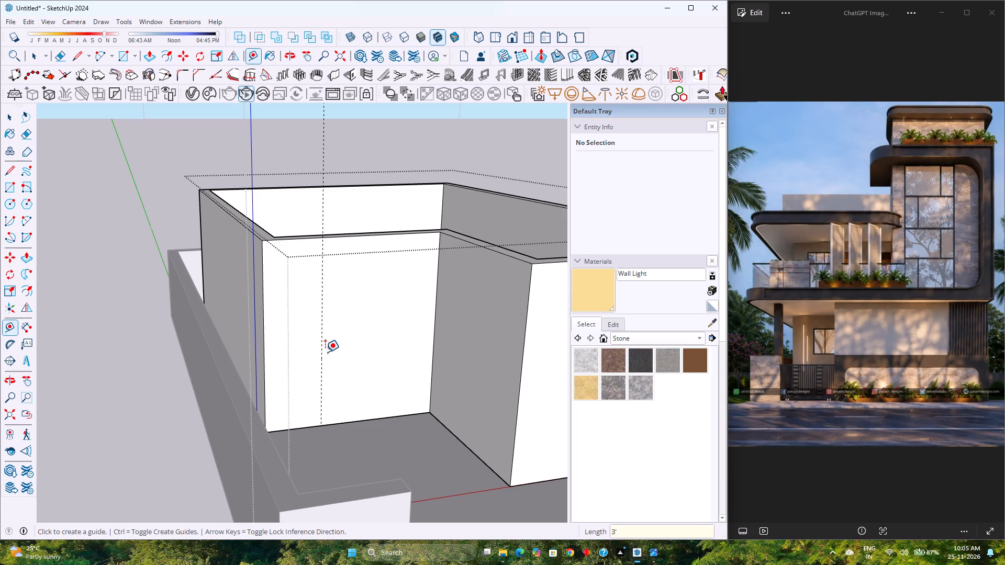
# Place a second vertical guide on the recessed front wall, offset 4'6" from the first guide toward the inner corner.
pyautogui.moveTo(332, 354); pyautogui.dragTo(298, 328, button='middle')
pyautogui.middleClick(298, 328)
pyautogui.scroll(4, 315, 366)
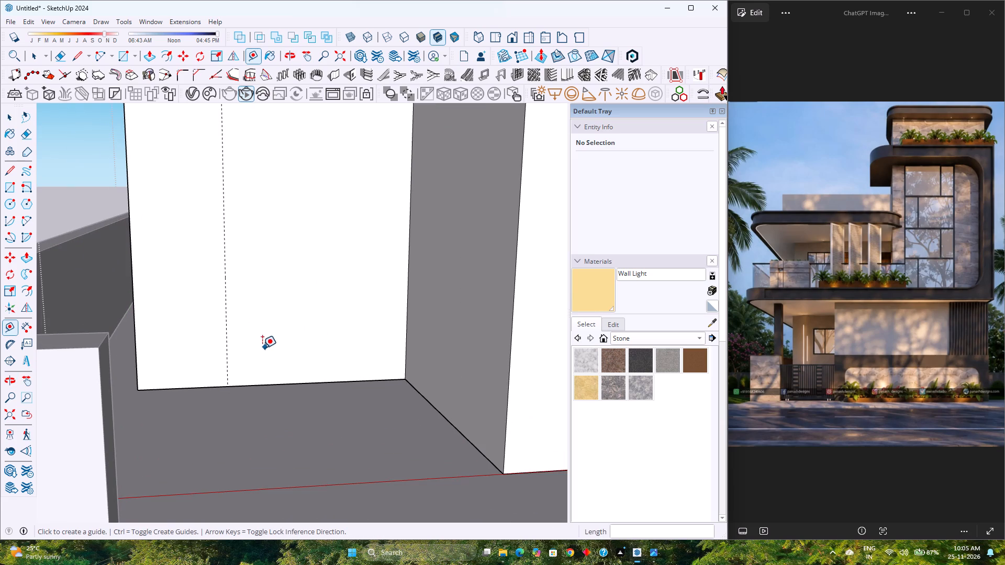
pyautogui.click(228, 369)
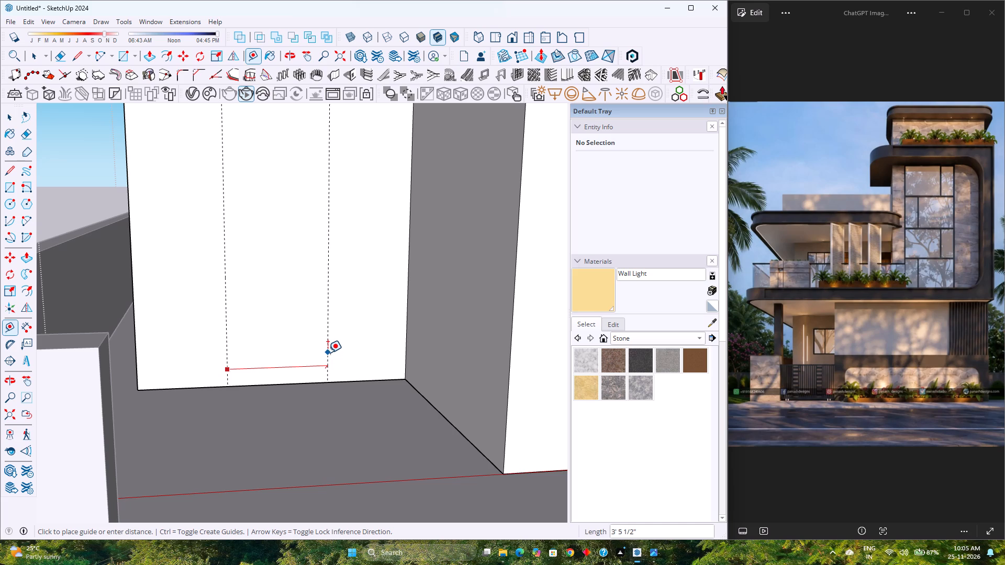
pyautogui.press('4')
pyautogui.press('Return')
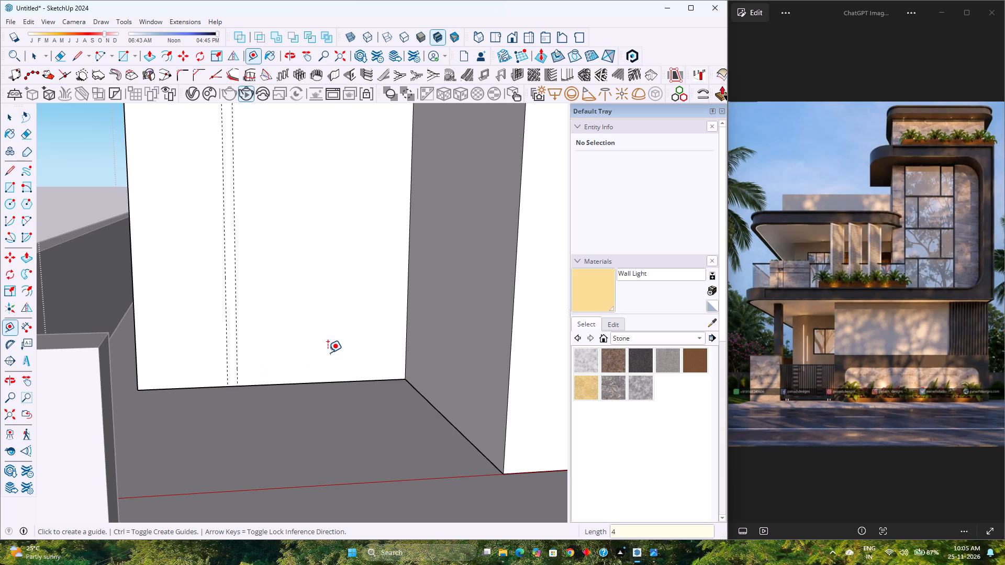
pyautogui.press('4')
pyautogui.press("'")
pyautogui.press('6')
pyautogui.press('Return')
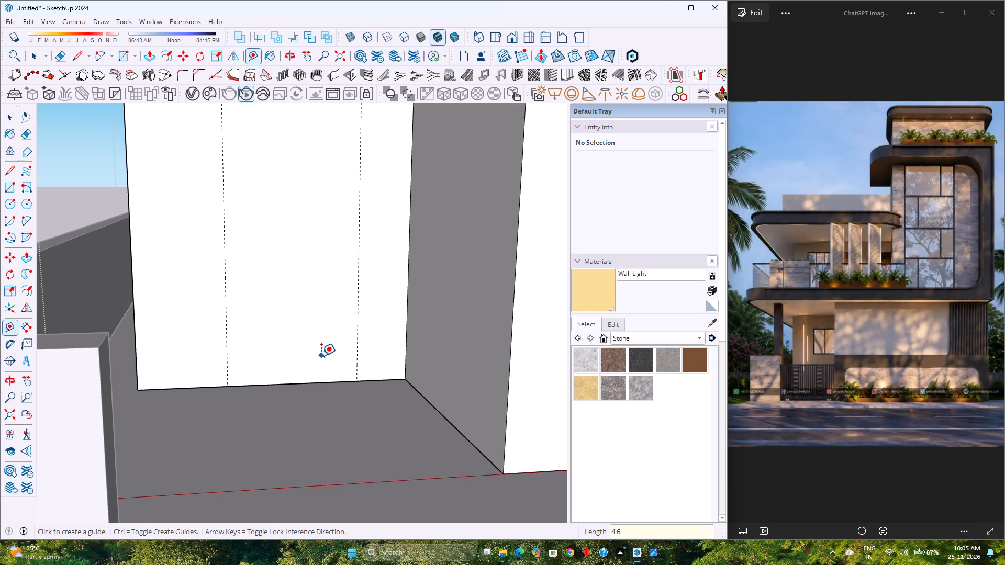
# Place a horizontal guide on the recessed front wall, 7' above its bottom edge.
pyautogui.scroll(-3, 319, 363)
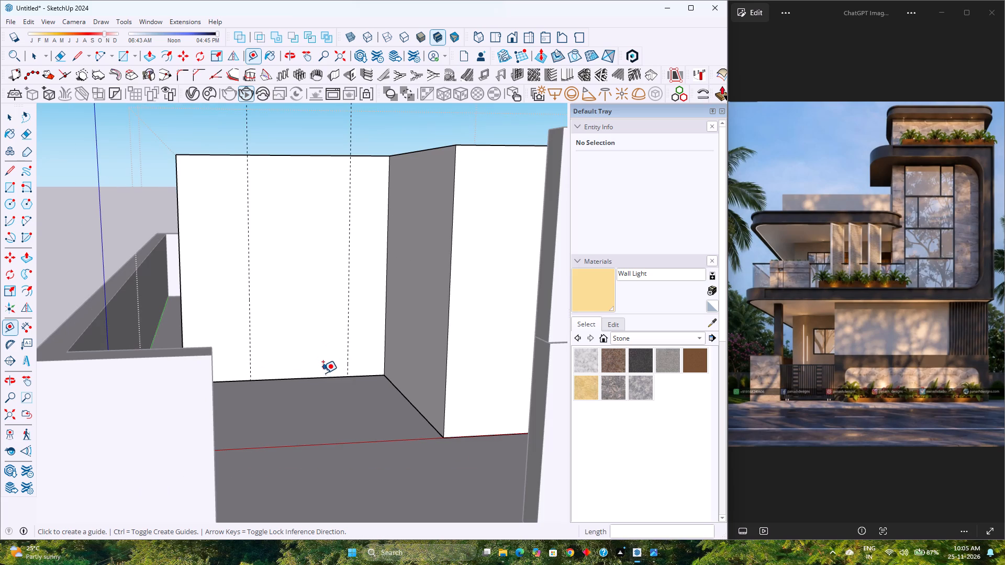
pyautogui.click(322, 377)
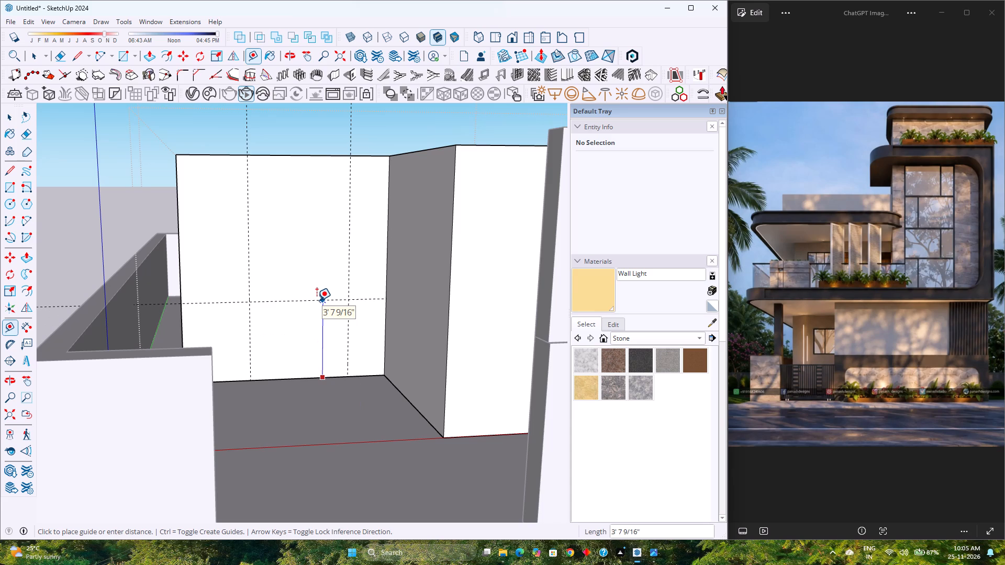
pyautogui.press('7')
pyautogui.press("'")
pyautogui.press('Return')
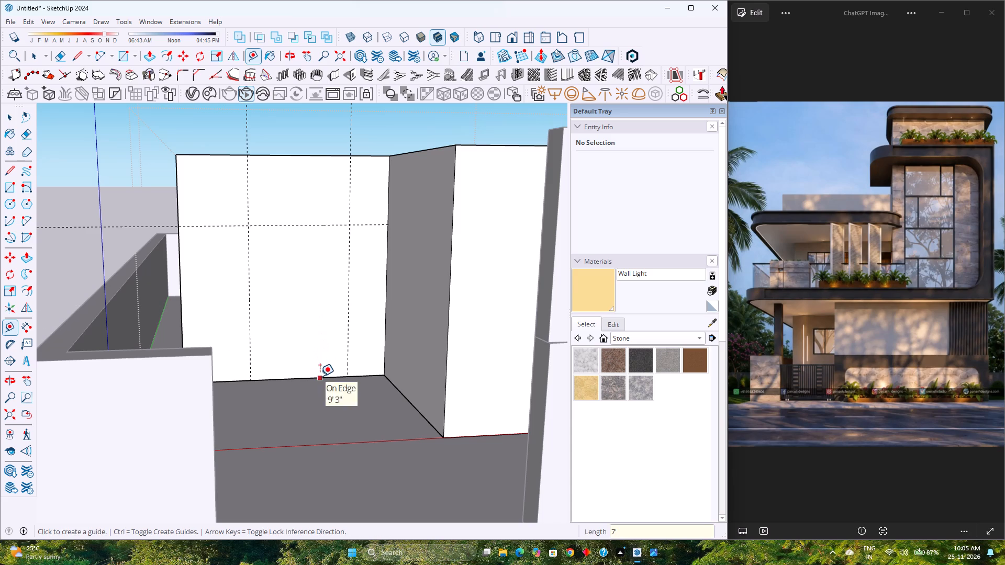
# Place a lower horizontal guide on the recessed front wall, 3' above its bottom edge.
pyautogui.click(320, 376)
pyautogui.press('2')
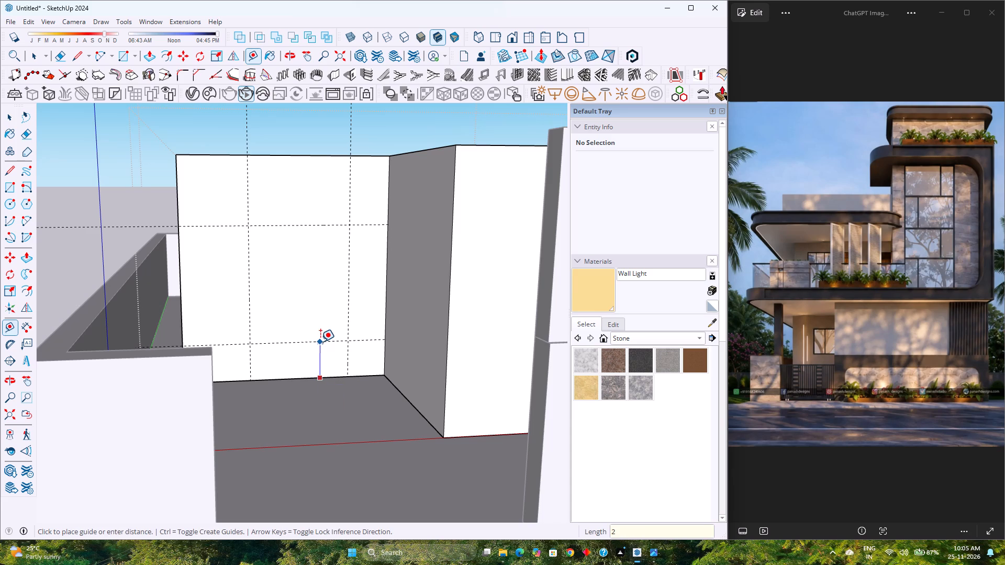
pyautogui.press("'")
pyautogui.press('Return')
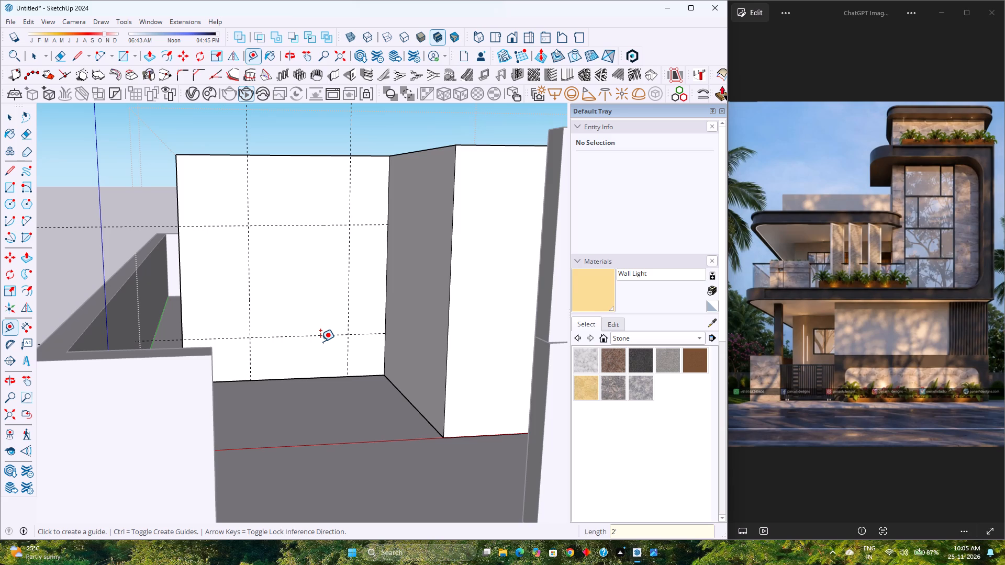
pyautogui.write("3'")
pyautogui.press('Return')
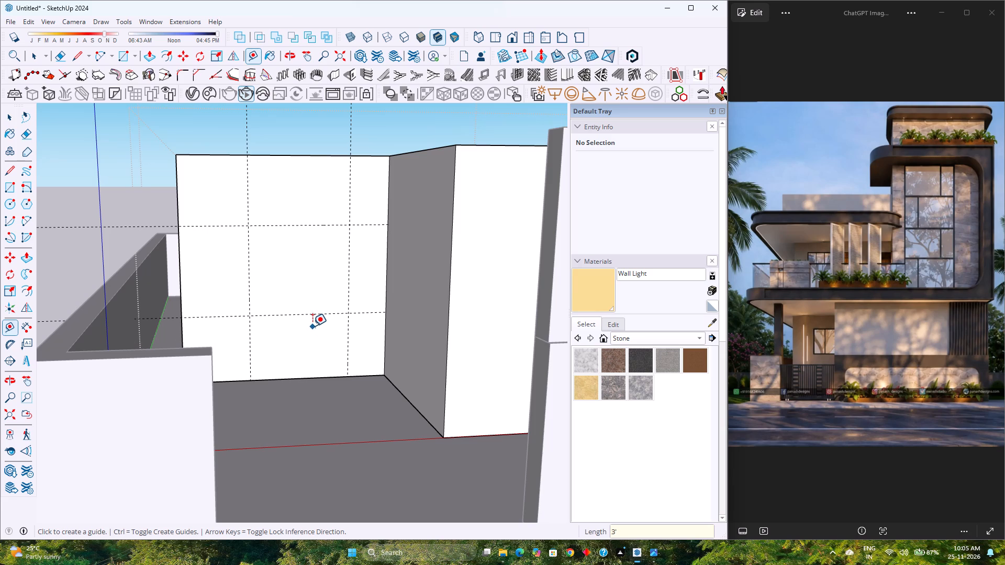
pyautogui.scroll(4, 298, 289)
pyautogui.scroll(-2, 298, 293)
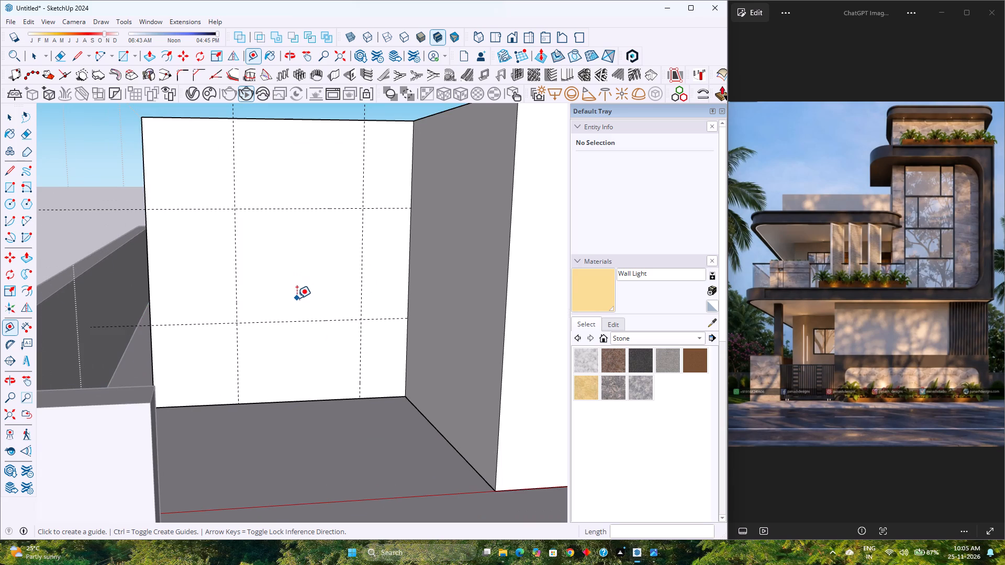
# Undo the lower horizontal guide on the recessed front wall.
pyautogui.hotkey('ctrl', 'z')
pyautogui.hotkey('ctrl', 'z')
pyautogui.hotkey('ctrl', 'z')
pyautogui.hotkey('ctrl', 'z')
# Replace the upper horizontal guide on the recessed front wall with one 8' above the wall's bottom edge.
pyautogui.hotkey('ctrl', 'z')
pyautogui.click(310, 401)
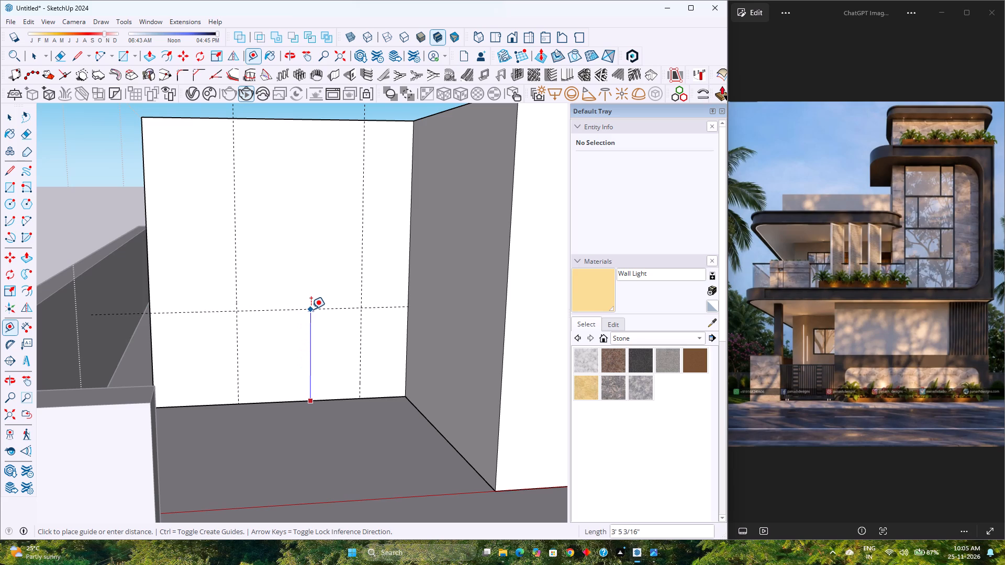
pyautogui.write("8'")
pyautogui.press('Return')
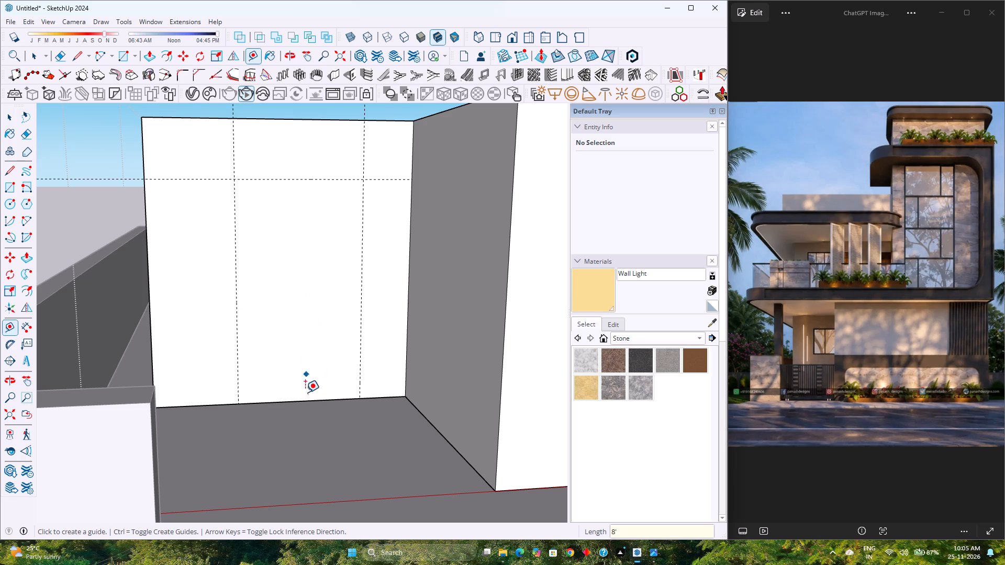
# Place a lower horizontal guide on the recessed front wall, 3'6" above its bottom edge.
pyautogui.click(306, 401)
pyautogui.write("3'")
pyautogui.press('Return')
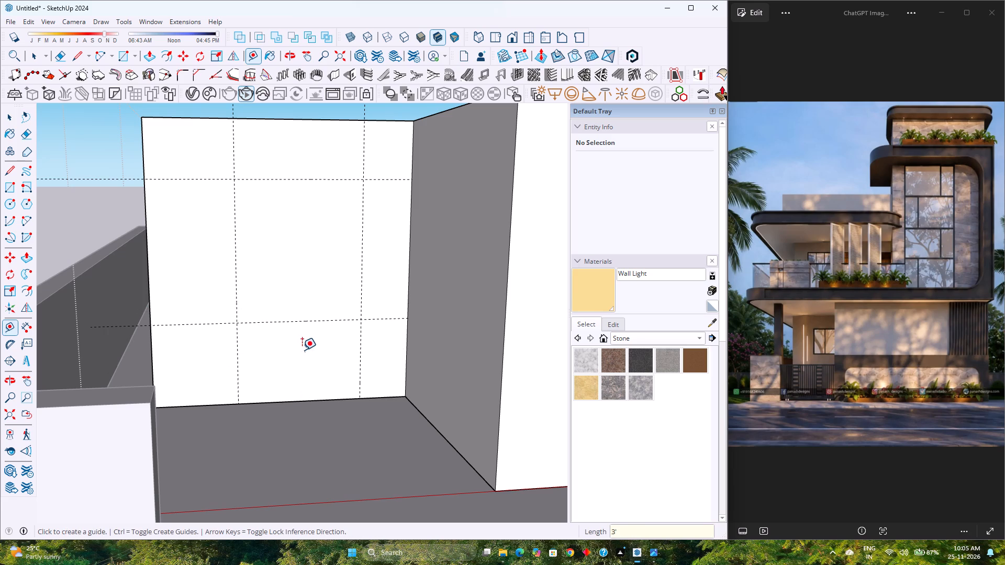
pyautogui.write("3'")
pyautogui.press('6')
pyautogui.press('Return')
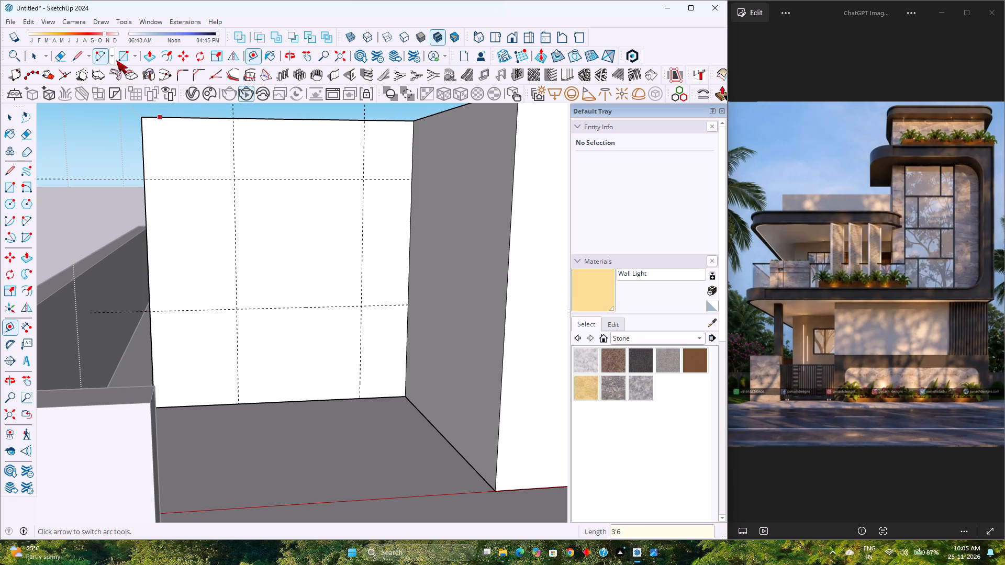
# Draw a 4'6" by 4'6" rectangle between the four guides and push it 9" through the wall as a window opening.
pyautogui.press('r')
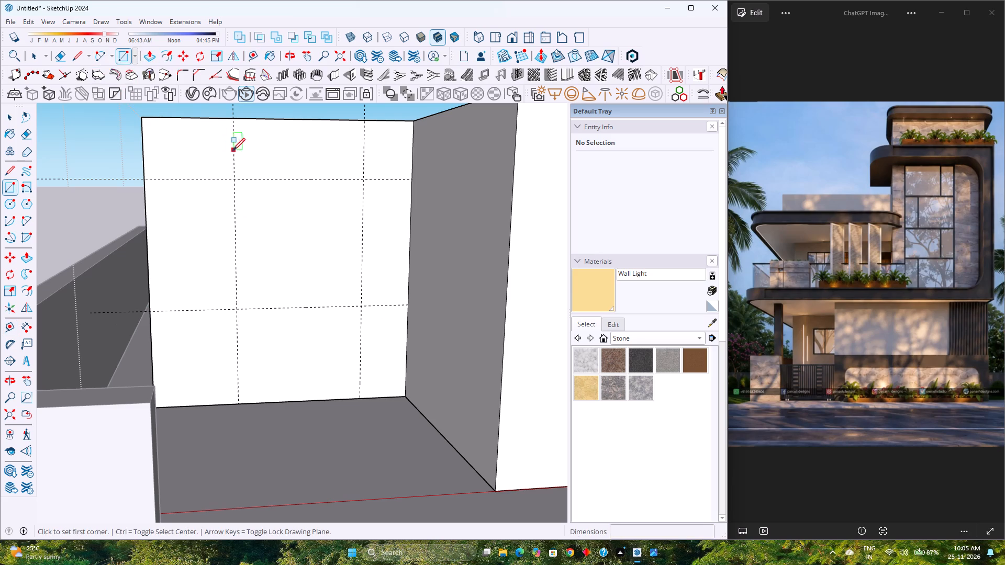
pyautogui.click(234, 180)
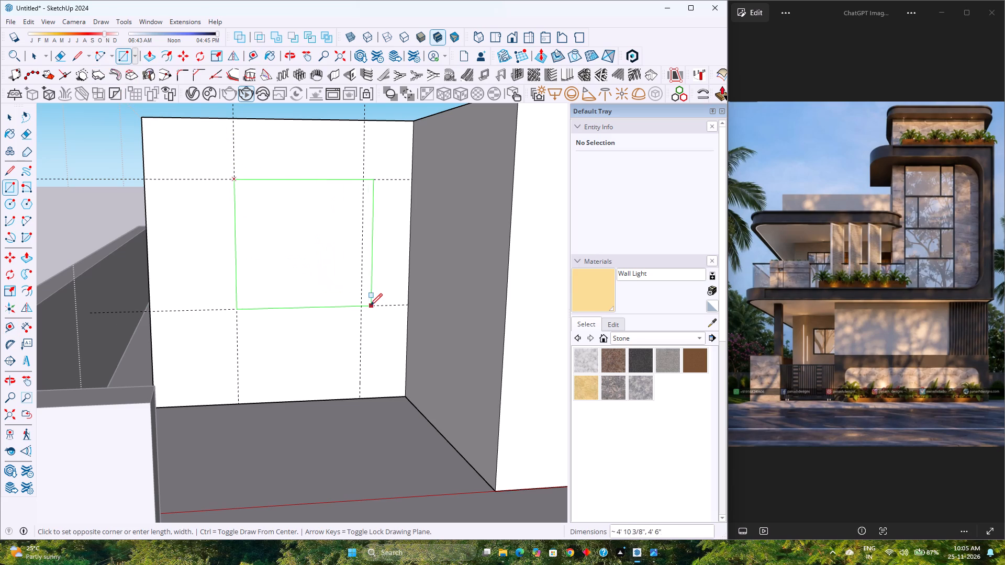
pyautogui.click(364, 304)
pyautogui.press('p')
pyautogui.click(311, 263)
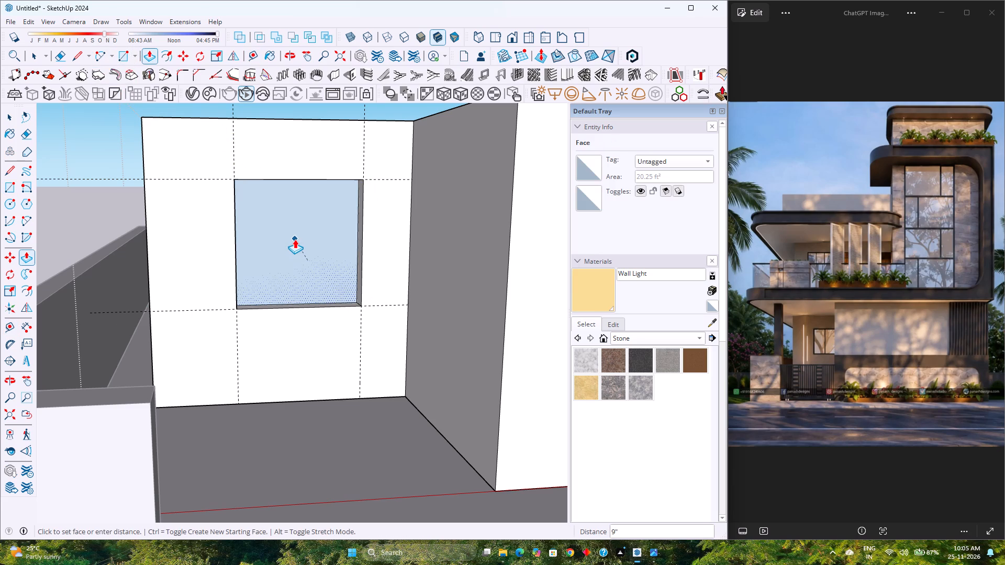
pyautogui.press('9')
pyautogui.press('Return')
# Place a vertical guide on the side wall adjoining the window wall, offset 1' from the inner corner.
pyautogui.moveTo(296, 243); pyautogui.dragTo(370, 323, button='middle')
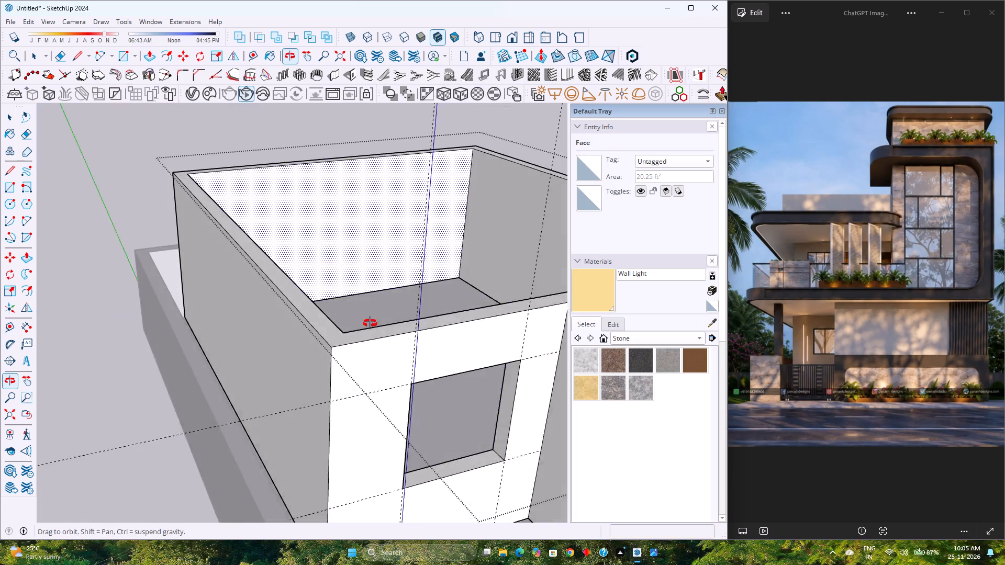
pyautogui.moveTo(370, 323); pyautogui.dragTo(303, 276, button='middle')
pyautogui.middleClick(298, 273)
pyautogui.scroll(-4, 287, 263)
pyautogui.keyDown('shift'); pyautogui.moveTo(312, 261); pyautogui.dragTo(182, 230, button='middle'); pyautogui.keyUp('shift')
pyautogui.moveTo(243, 265); pyautogui.dragTo(471, 289, button='middle')
pyautogui.keyDown('shift'); pyautogui.moveTo(421, 272); pyautogui.dragTo(308, 251, button='middle'); pyautogui.keyUp('shift')
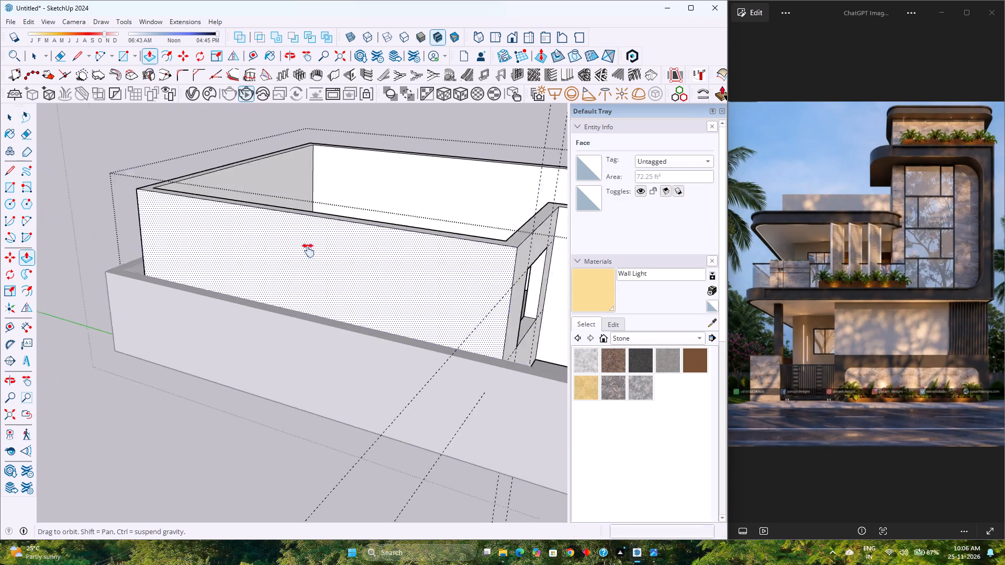
pyautogui.keyDown('shift'); pyautogui.moveTo(308, 251); pyautogui.dragTo(126, 241, button='middle'); pyautogui.keyUp('shift')
pyautogui.press('space')
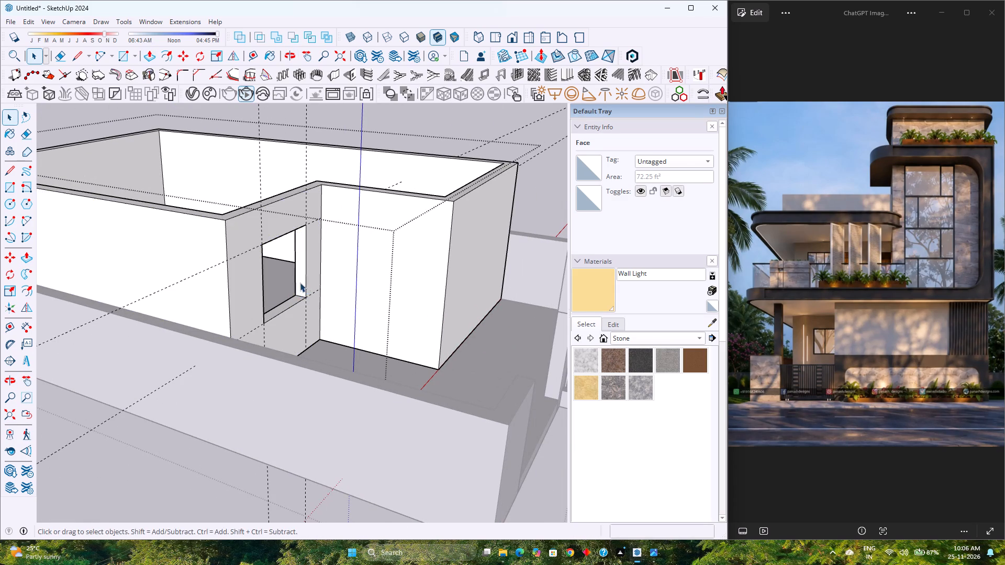
pyautogui.scroll(5, 300, 282)
pyautogui.moveTo(306, 284); pyautogui.dragTo(234, 286, button='middle')
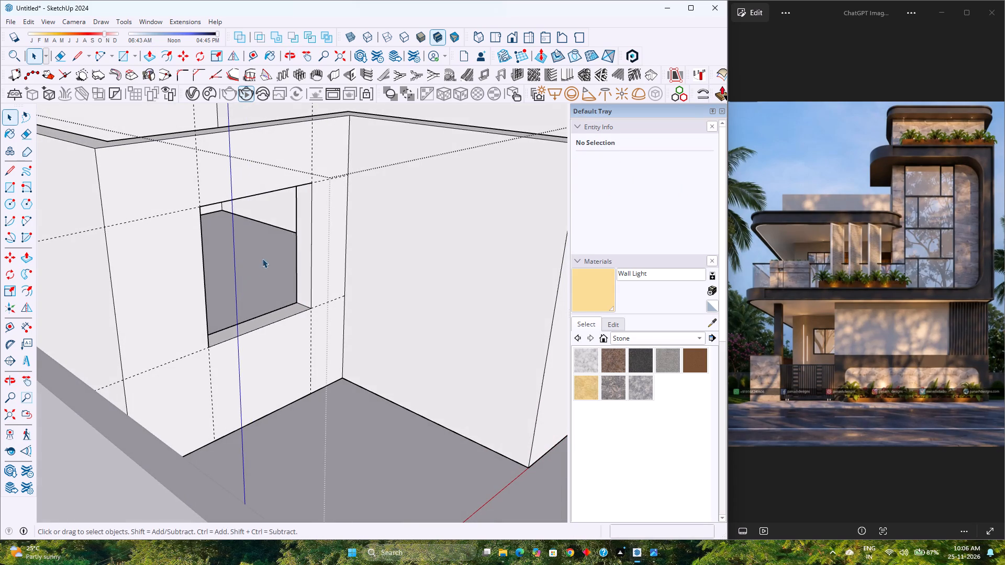
pyautogui.click(253, 59)
pyautogui.click(349, 226)
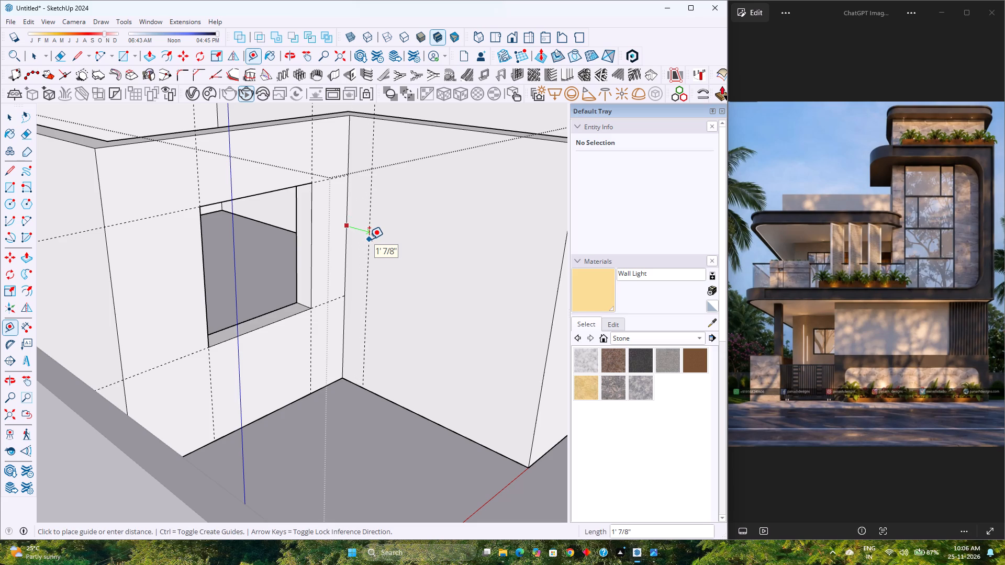
pyautogui.press('1')
pyautogui.press("'")
pyautogui.press('Return')
# Place a second vertical guide on the side wall, offset 3'6" from the first guide away from the inner corner.
pyautogui.click(370, 220)
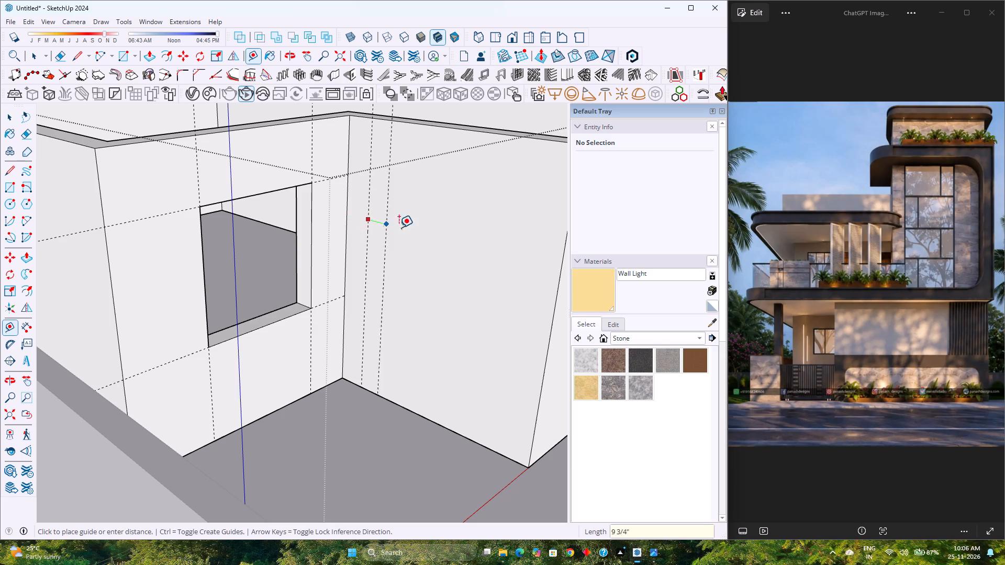
pyautogui.press('4')
pyautogui.press("'")
pyautogui.press('Return')
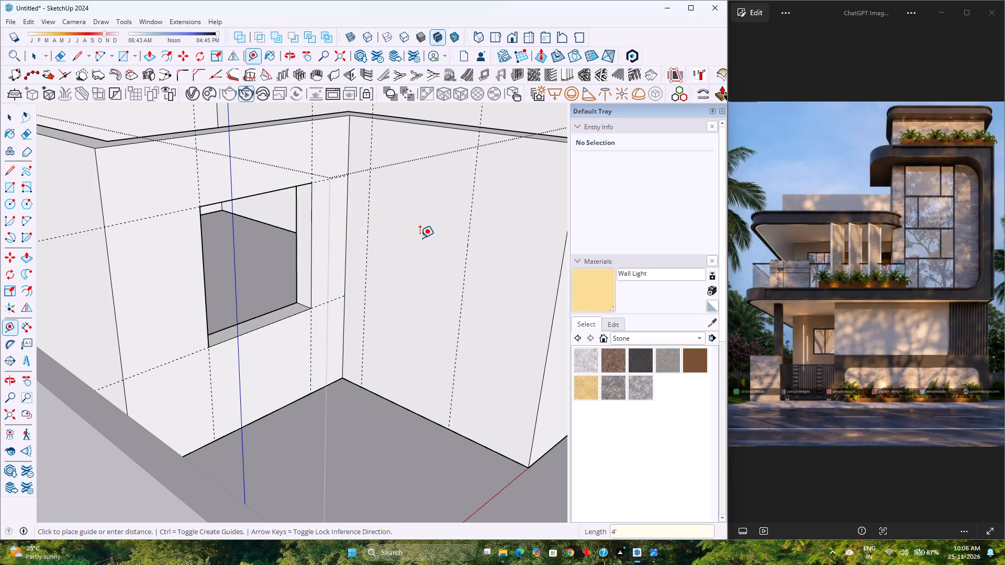
pyautogui.press('3')
pyautogui.press("'")
pyautogui.press('6')
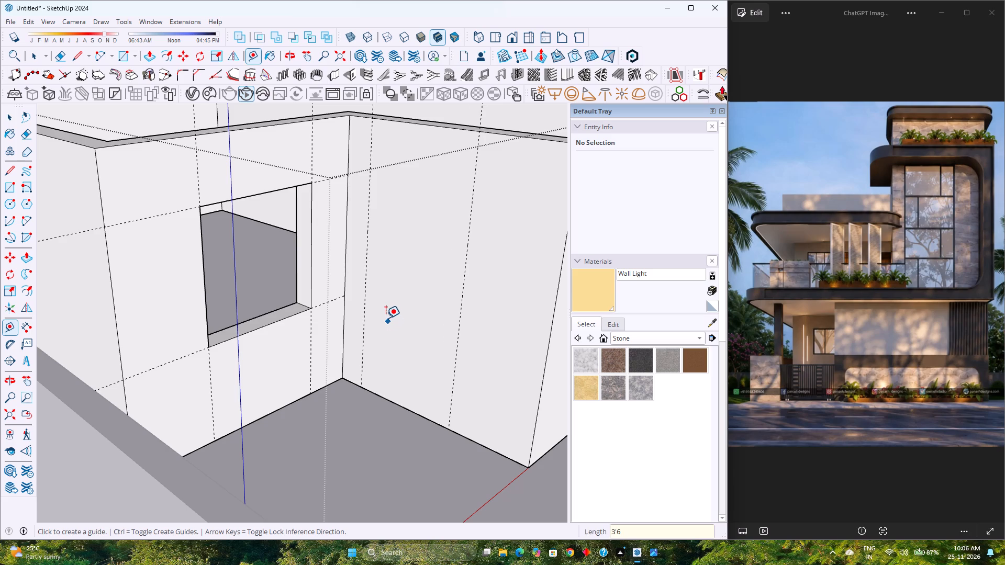
pyautogui.press('Return')
# Place a horizontal guide on the side wall, 7' above its bottom edge.
pyautogui.click(389, 397)
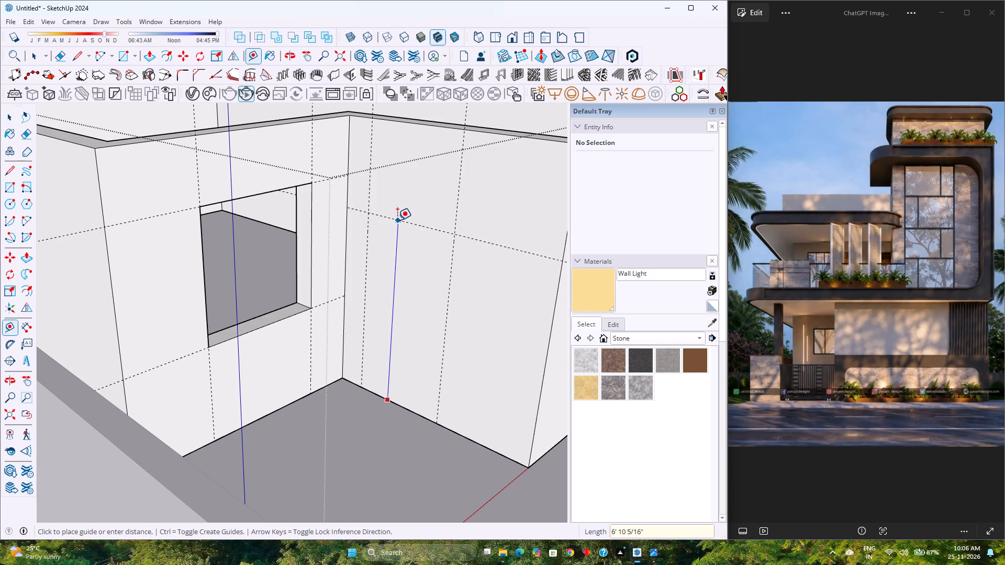
pyautogui.press('7')
pyautogui.press("'")
pyautogui.press('Return')
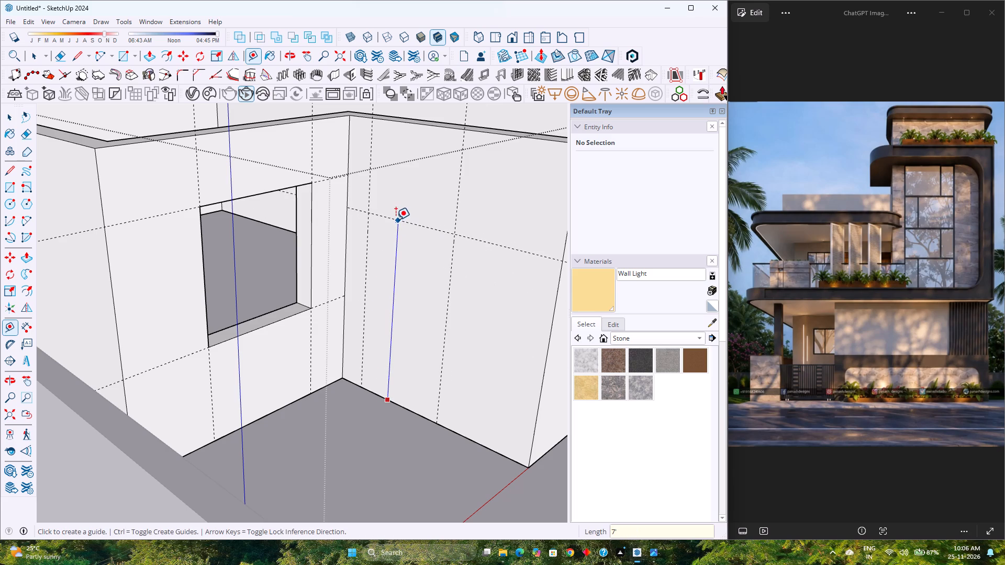
# Draw a 3'6" by 7' rectangle between the side wall's guides and push it through the wall as a doorway.
pyautogui.moveTo(371, 310); pyautogui.dragTo(387, 213, button='middle')
pyautogui.middleClick(387, 213)
pyautogui.scroll(1, 387, 213)
pyautogui.scroll(-2, 387, 213)
pyautogui.moveTo(387, 213); pyautogui.dragTo(302, 303, button='middle')
pyautogui.middleClick(302, 303)
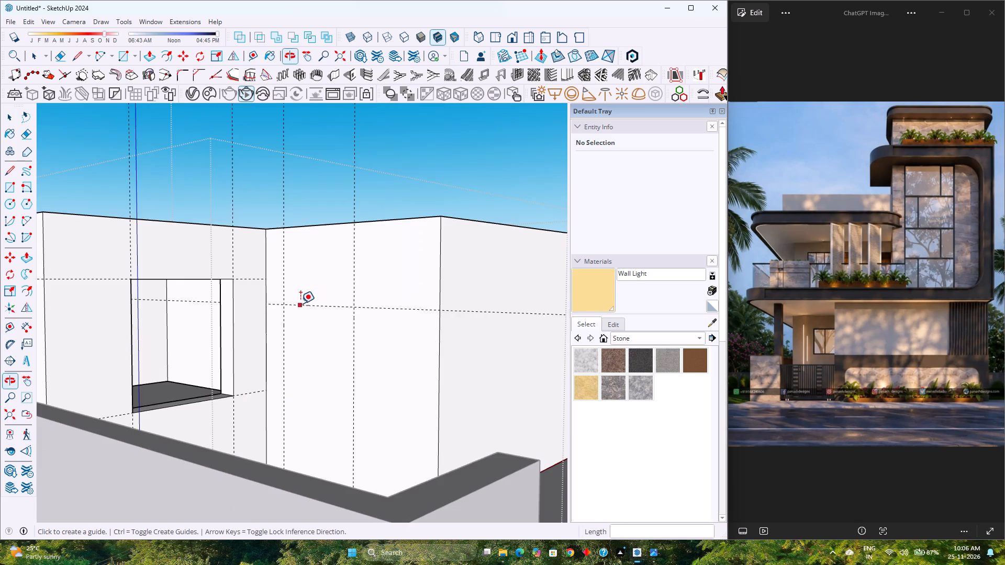
pyautogui.scroll(-4, 300, 301)
pyautogui.moveTo(304, 303); pyautogui.dragTo(288, 327, button='middle')
pyautogui.press('r')
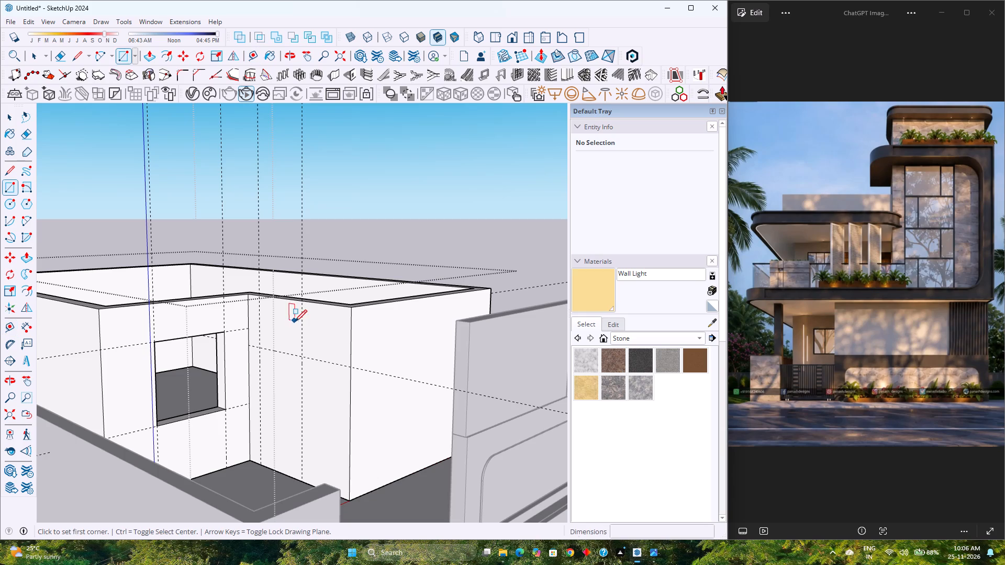
pyautogui.click(261, 347)
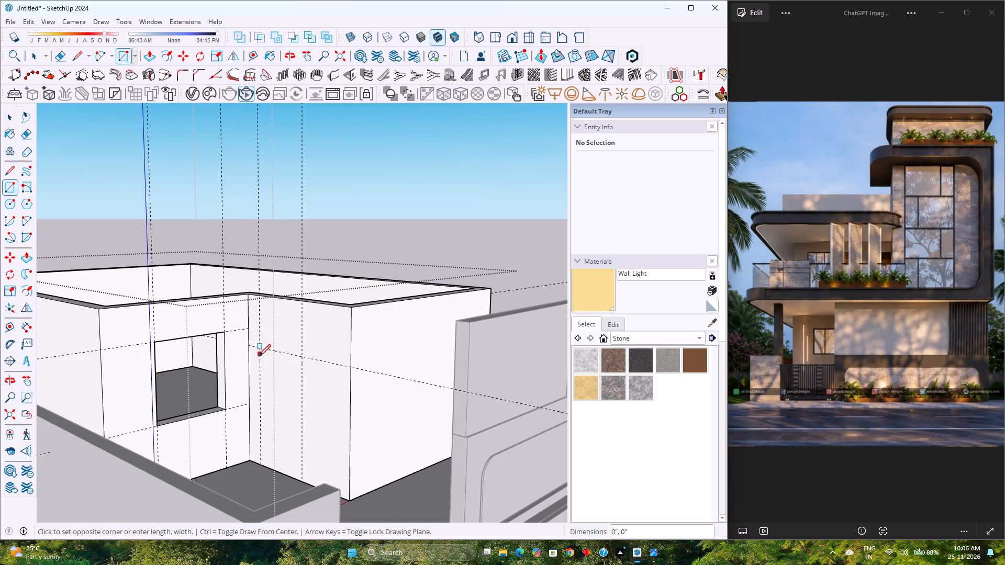
pyautogui.scroll(1, 302, 467)
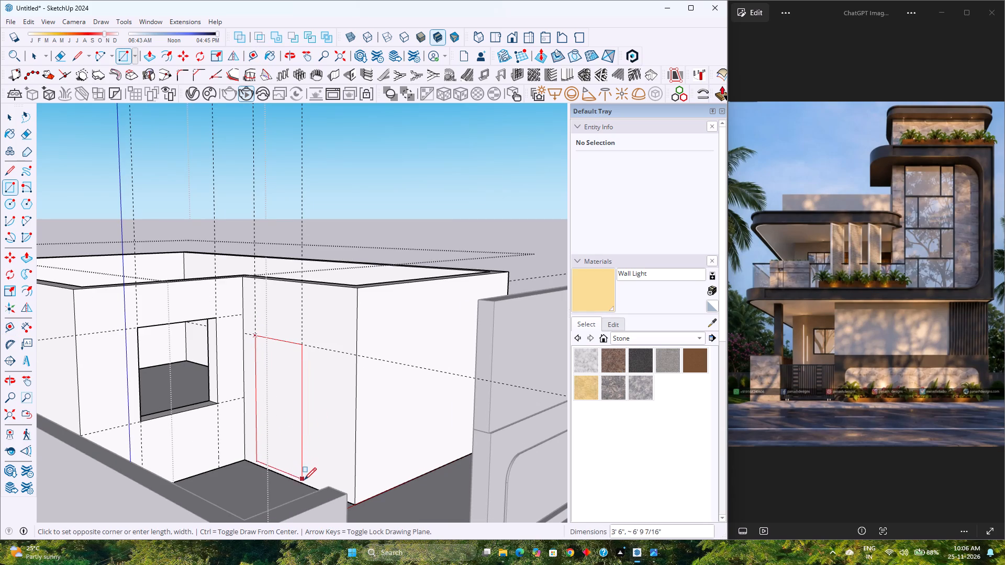
pyautogui.click(304, 483)
pyautogui.press('p')
pyautogui.doubleClick(285, 442)
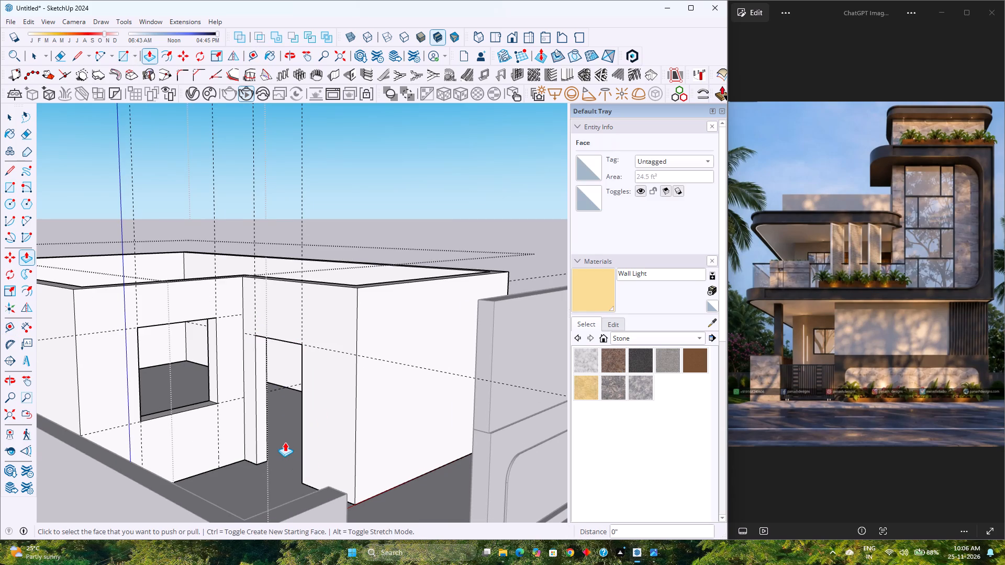
# Examine the window and doorway openings in the ground floor walls from the front and from above.
pyautogui.scroll(-4, 285, 440)
pyautogui.moveTo(307, 435); pyautogui.dragTo(180, 398, button='middle')
pyautogui.middleClick(182, 397)
pyautogui.middleClick(186, 393)
pyautogui.press('space')
pyautogui.scroll(-4, 222, 391)
pyautogui.keyDown('shift'); pyautogui.moveTo(274, 404); pyautogui.dragTo(411, 420, button='middle'); pyautogui.keyUp('shift')
pyautogui.scroll(-1, 404, 415)
pyautogui.moveTo(404, 415); pyautogui.dragTo(323, 414, button='middle')
pyautogui.scroll(4, 234, 375)
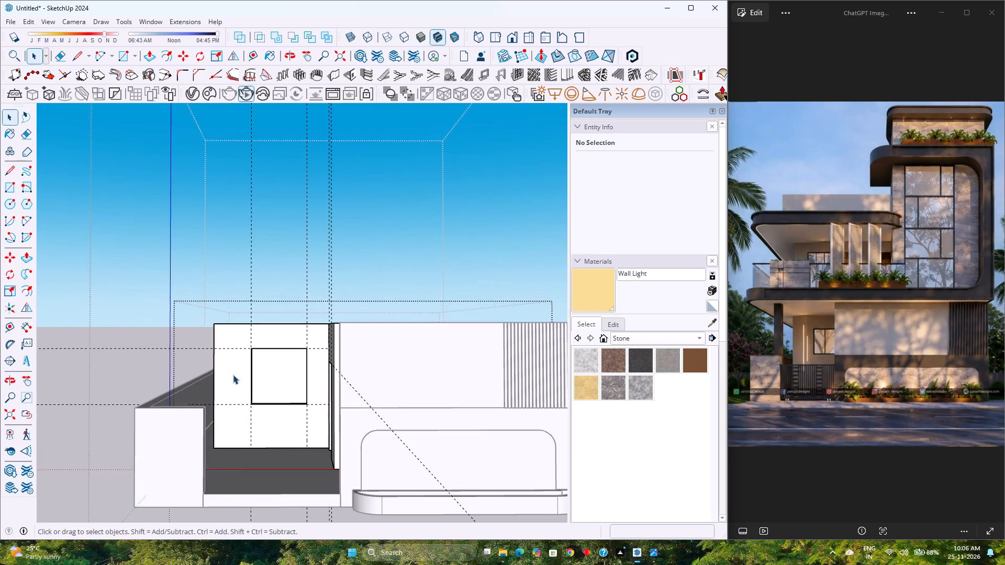
pyautogui.scroll(3, 233, 375)
pyautogui.keyDown('shift'); pyautogui.moveTo(233, 375); pyautogui.dragTo(338, 339, button='middle'); pyautogui.keyUp('shift')
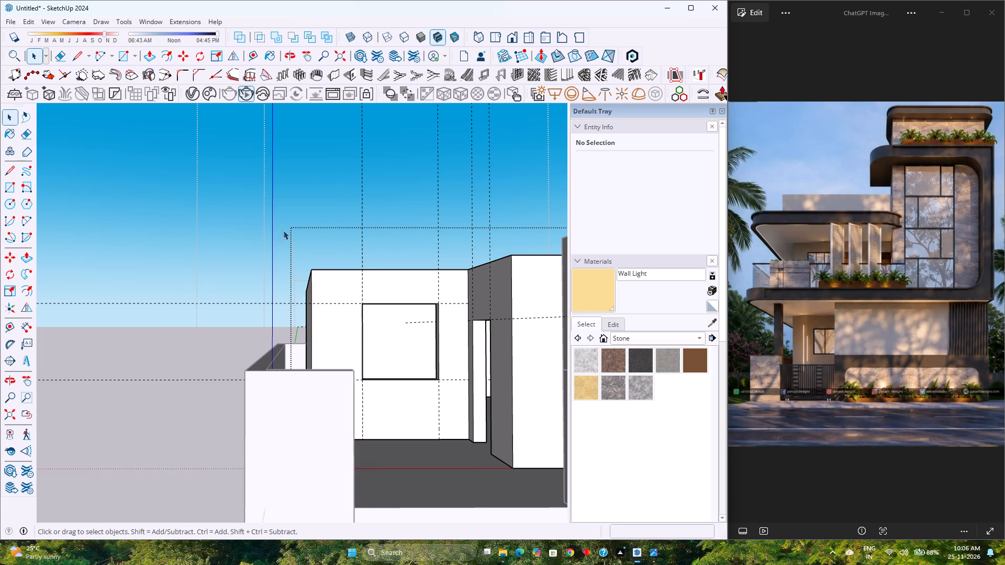
pyautogui.moveTo(373, 349); pyautogui.dragTo(322, 393, button='middle')
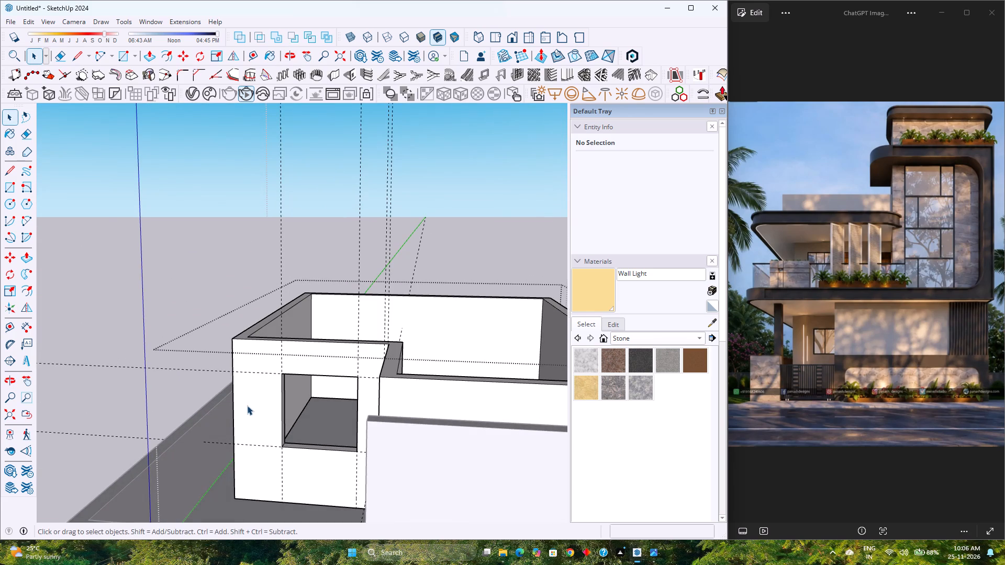
# Place a vertical guide on the recessed front wall, offset 1'2" from its outer edge toward the window.
pyautogui.scroll(3, 247, 405)
pyautogui.keyDown('shift'); pyautogui.moveTo(252, 402); pyautogui.dragTo(306, 345, button='middle'); pyautogui.keyUp('shift')
pyautogui.keyDown('shift'); pyautogui.middleClick(306, 345); pyautogui.keyUp('shift')
pyautogui.scroll(2, 305, 346)
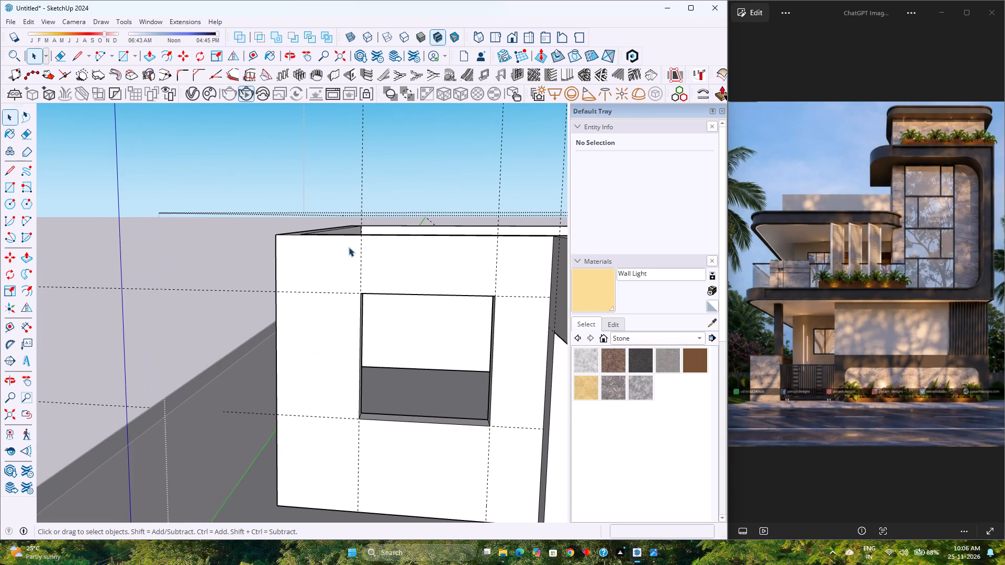
pyautogui.click(249, 56)
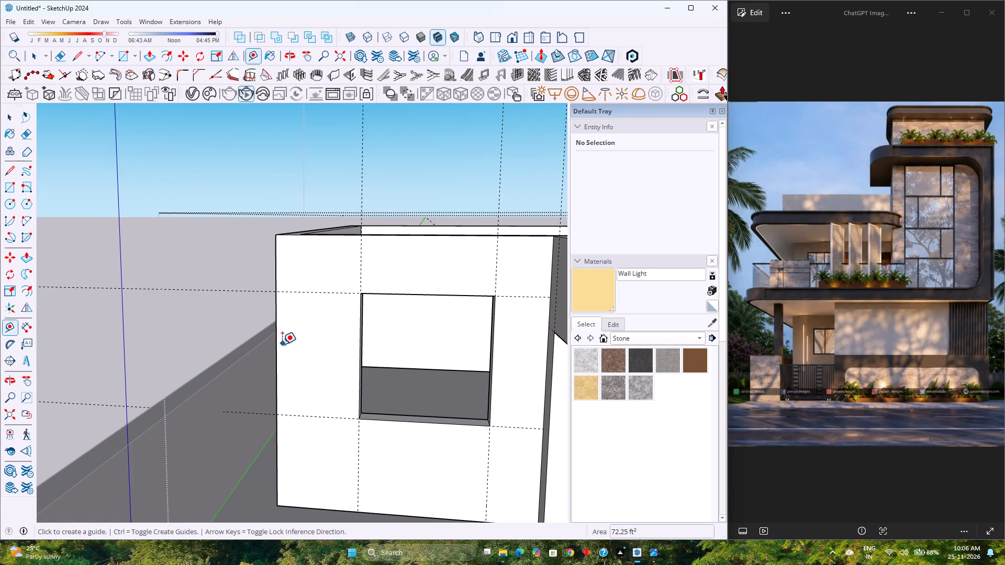
pyautogui.click(277, 347)
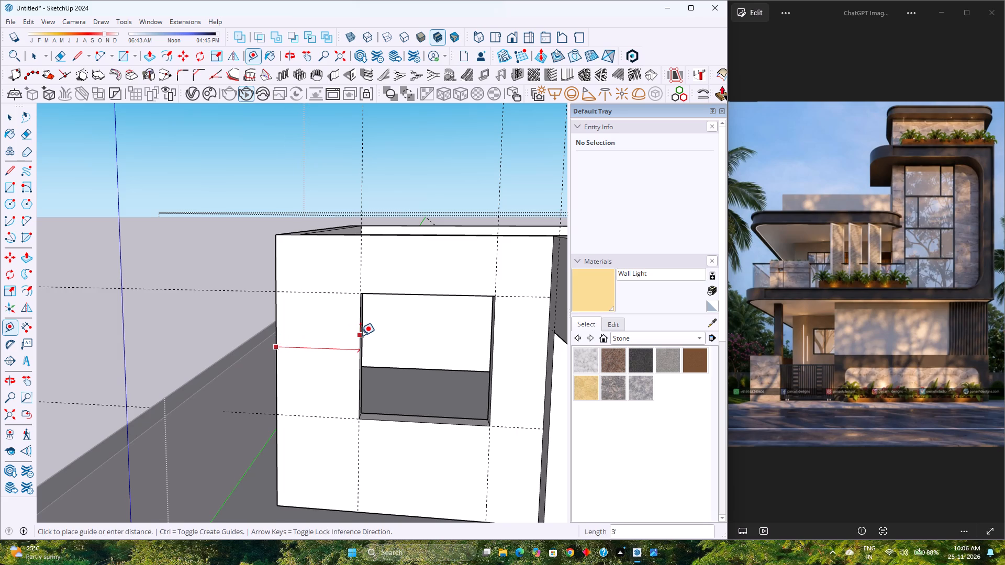
pyautogui.write("1'")
pyautogui.press('2')
pyautogui.press('Return')
# Place a second vertical guide beside the window, offset 1" from the 1'2" guide toward the opening.
pyautogui.click(309, 323)
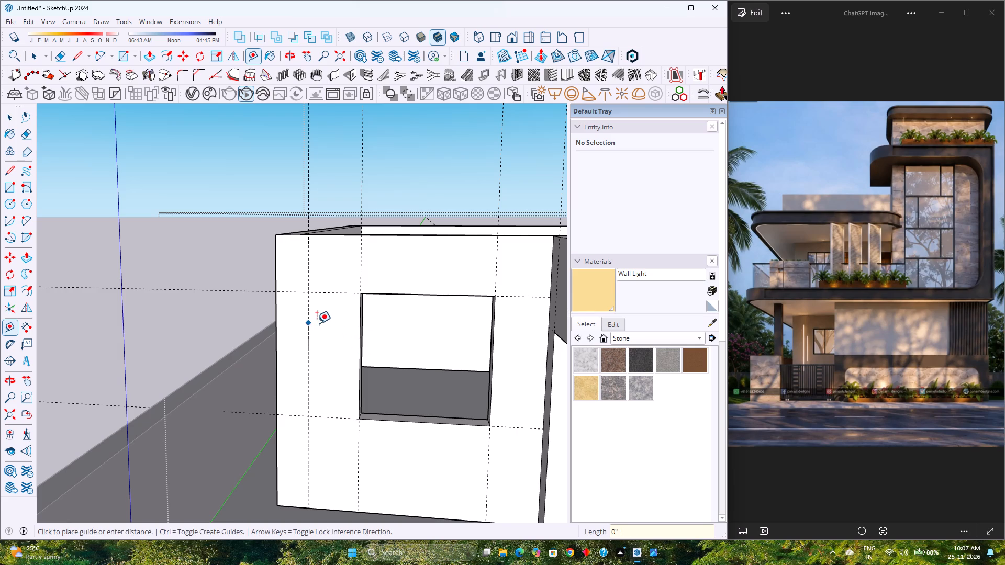
pyautogui.write("1'")
pyautogui.press('Return')
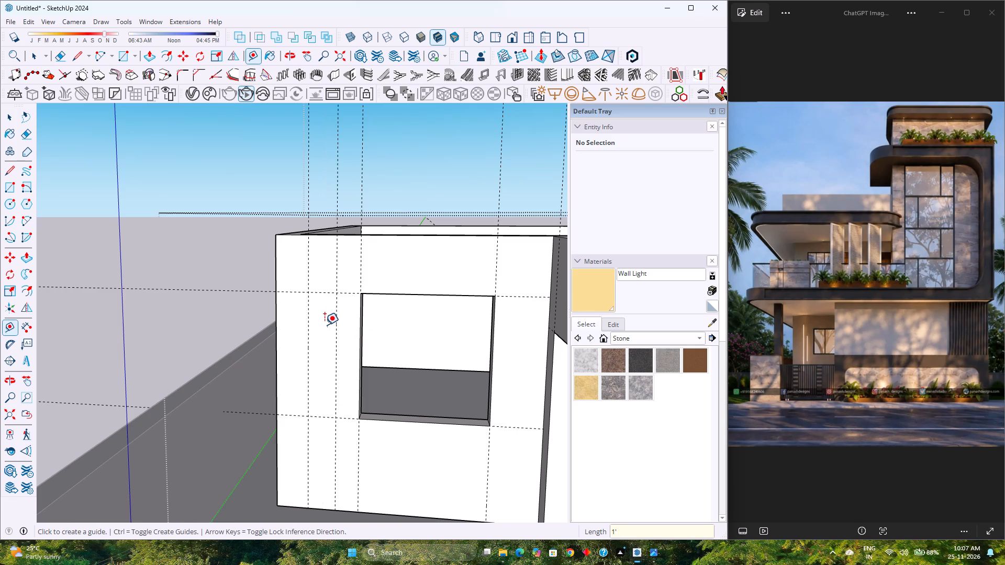
pyautogui.press('1')
pyautogui.press('Return')
# Place a third vertical guide beside the window, offset 3" from the second guide toward the opening.
pyautogui.scroll(3, 318, 325)
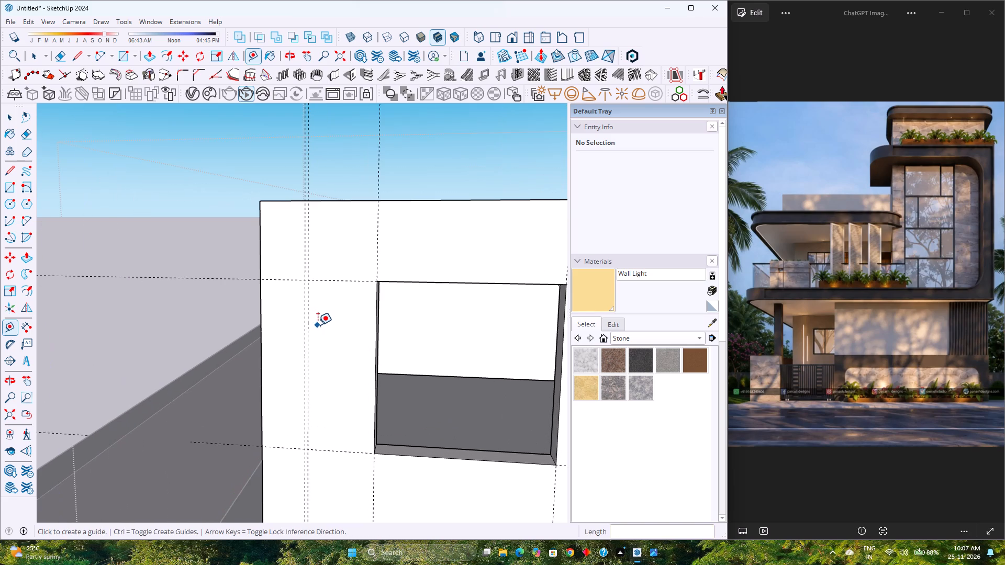
pyautogui.click(310, 326)
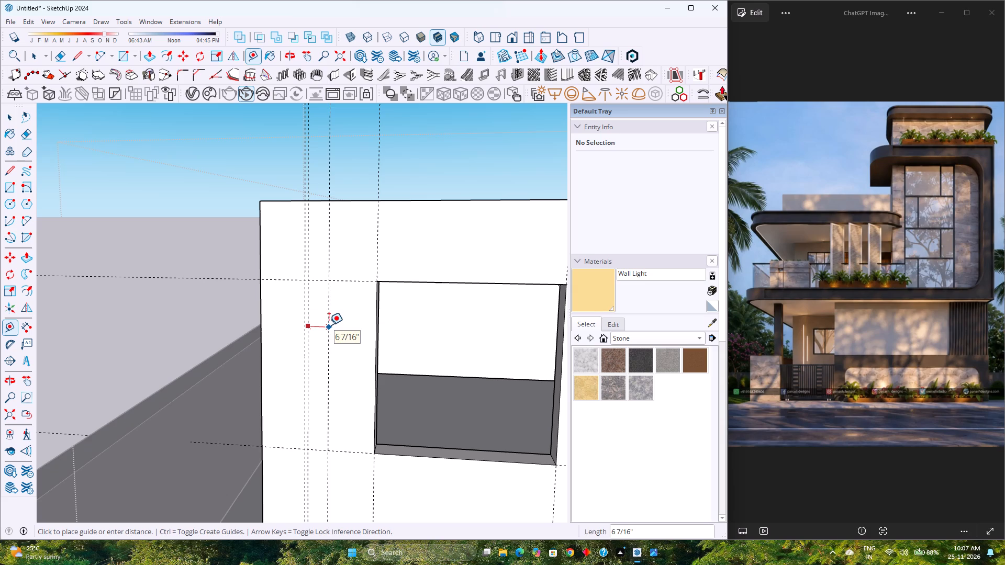
pyautogui.press('3')
pyautogui.press('Return')
# Place a fourth vertical guide beside the window, offset 1" from the third guide toward the opening.
pyautogui.click(319, 332)
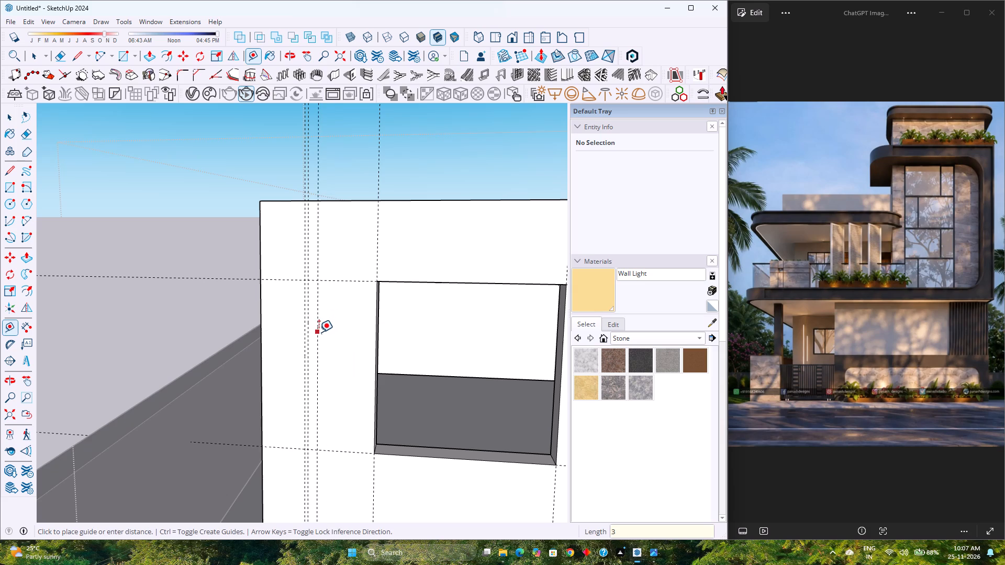
pyautogui.press('1')
pyautogui.press('Return')
# Draw two narrow 4'6" by 1" rectangles between the paired vertical guides, spanning from the window's head guide to its sill guide.
pyautogui.scroll(-2, 333, 352)
pyautogui.moveTo(333, 353); pyautogui.dragTo(371, 348, button='middle')
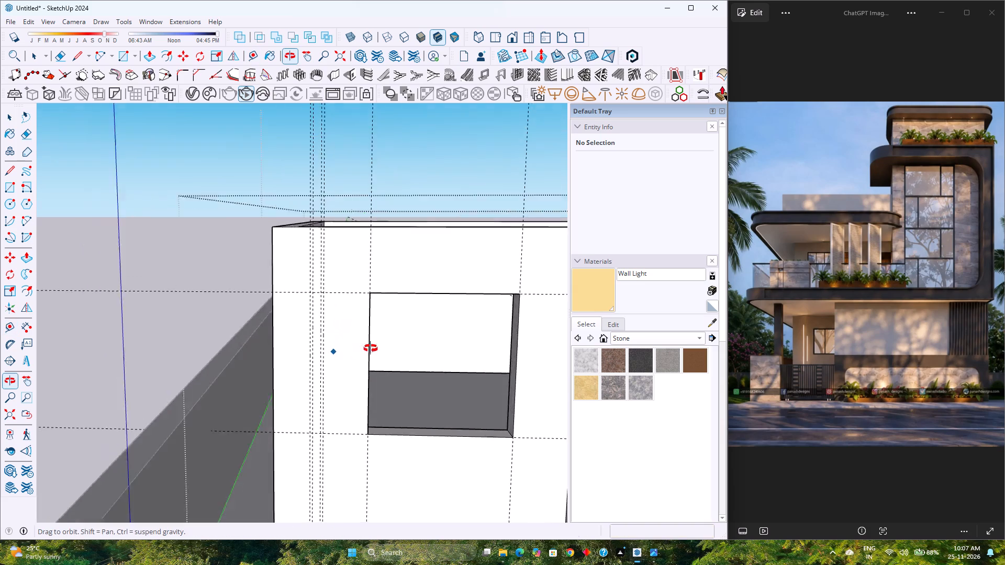
pyautogui.moveTo(371, 348); pyautogui.dragTo(371, 296, button='middle')
pyautogui.middleClick(371, 296)
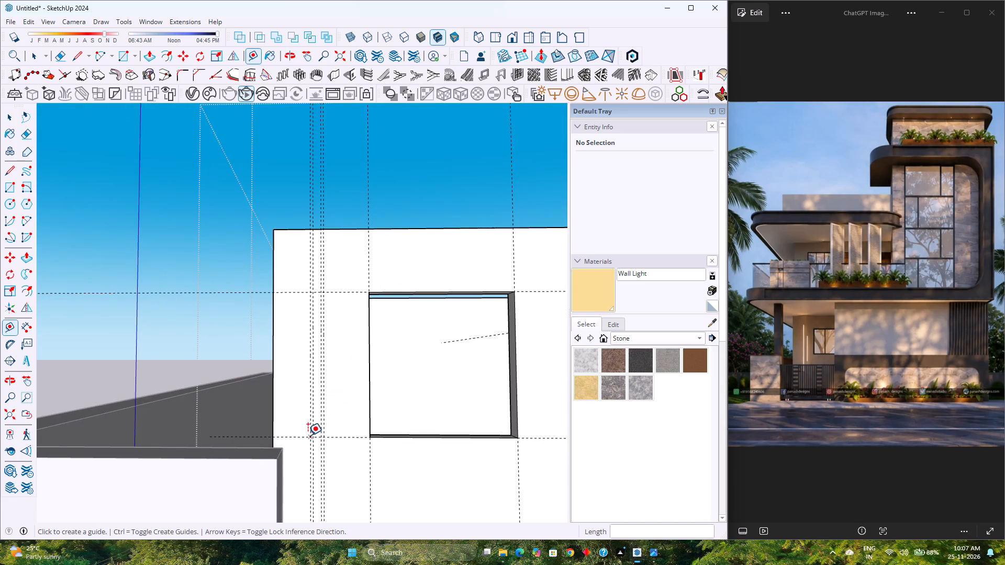
pyautogui.scroll(2, 308, 435)
pyautogui.keyDown('shift'); pyautogui.moveTo(308, 435); pyautogui.dragTo(311, 382, button='middle'); pyautogui.keyUp('shift')
pyautogui.moveTo(332, 377); pyautogui.dragTo(308, 419, button='middle')
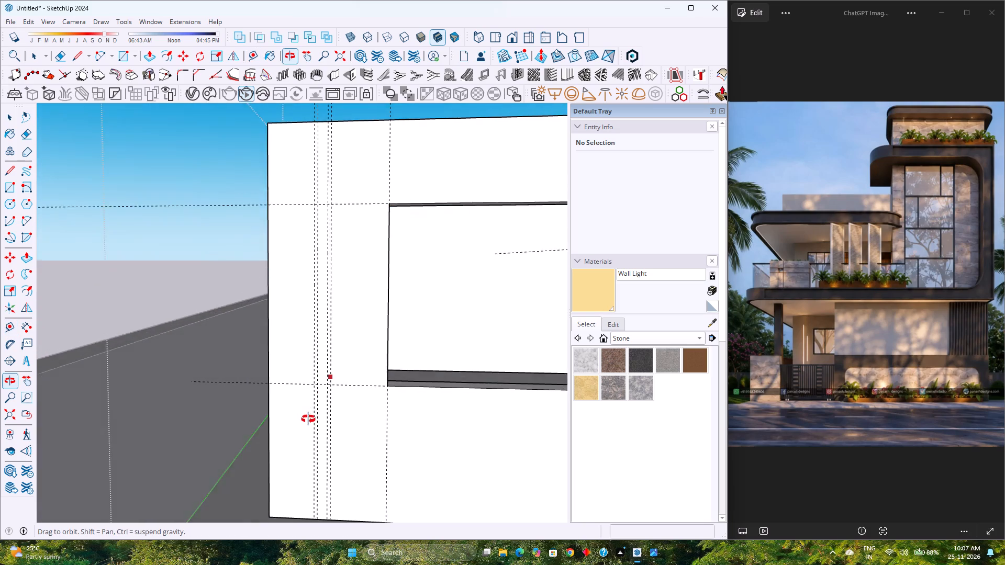
pyautogui.moveTo(308, 419); pyautogui.dragTo(291, 428, button='middle')
pyautogui.scroll(1, 304, 408)
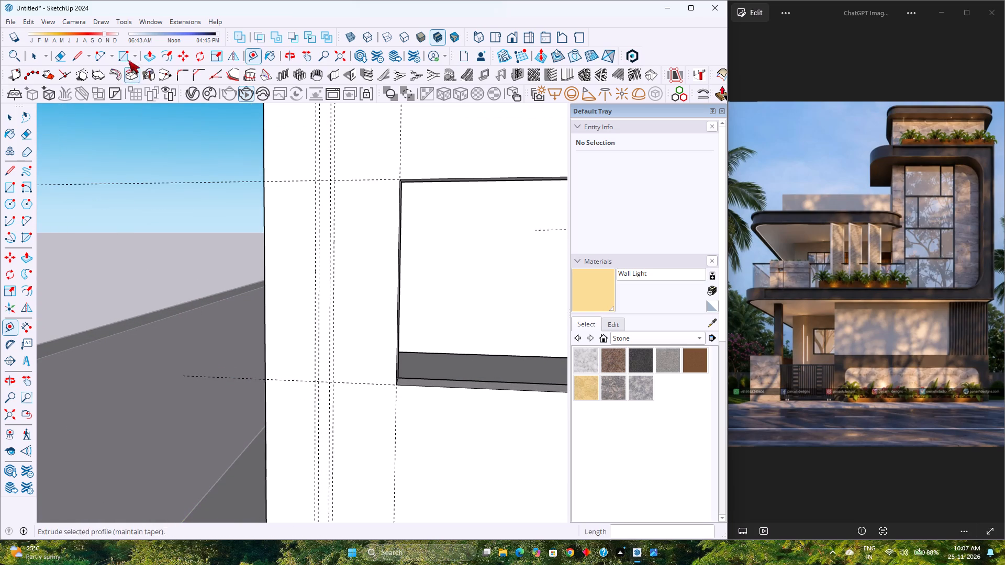
pyautogui.click(122, 52)
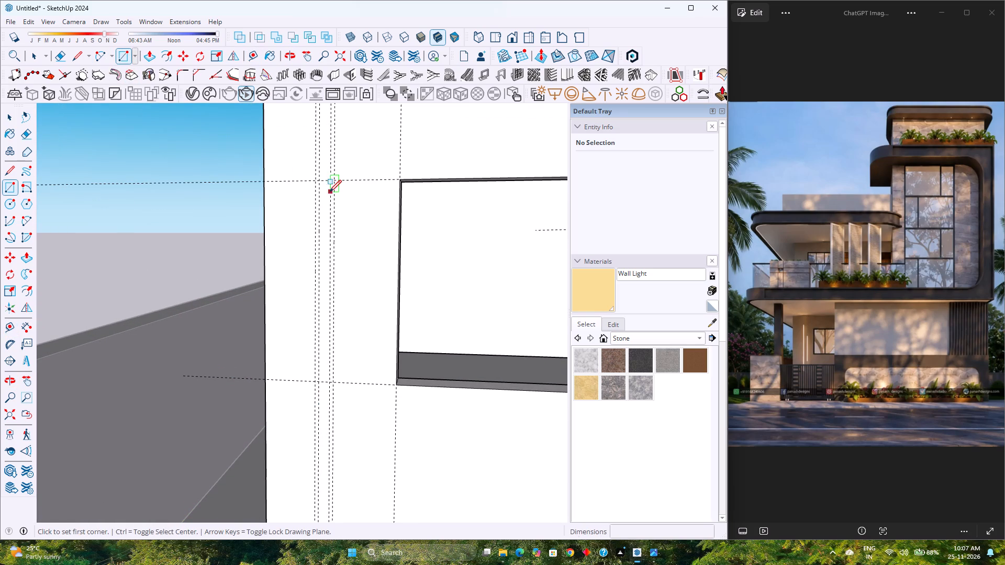
pyautogui.scroll(4, 330, 192)
pyautogui.click(306, 176)
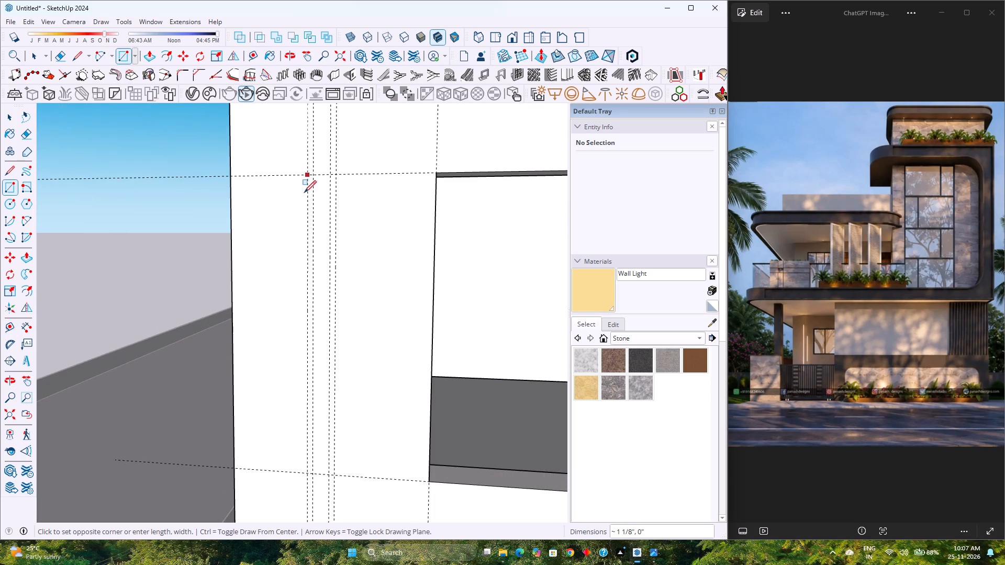
pyautogui.click(315, 473)
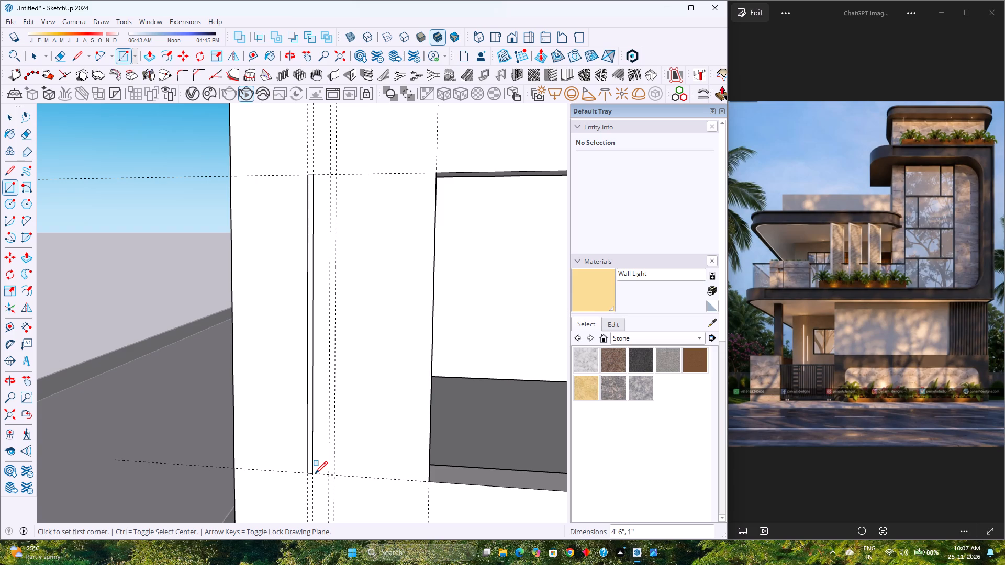
pyautogui.click(332, 177)
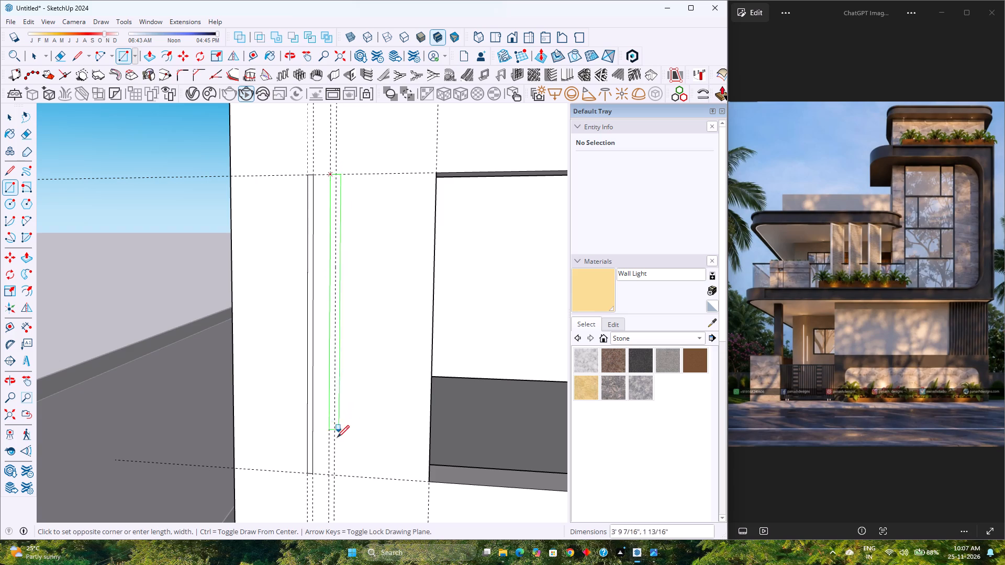
pyautogui.click(336, 476)
# Push the narrow strip nearer the window 0.25" into the wall, and repeat the same push once more.
pyautogui.press('p')
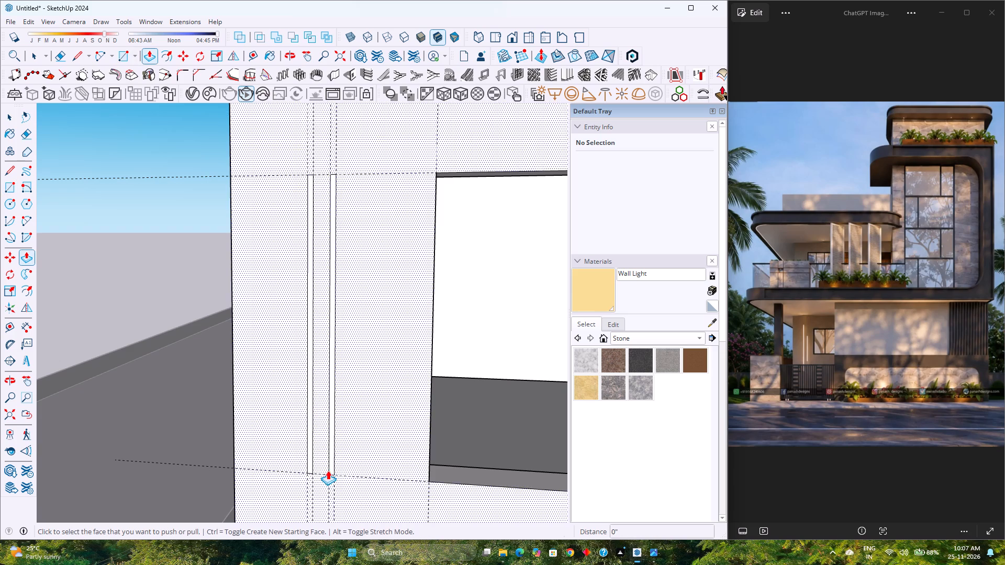
pyautogui.scroll(4, 328, 470)
pyautogui.click(332, 470)
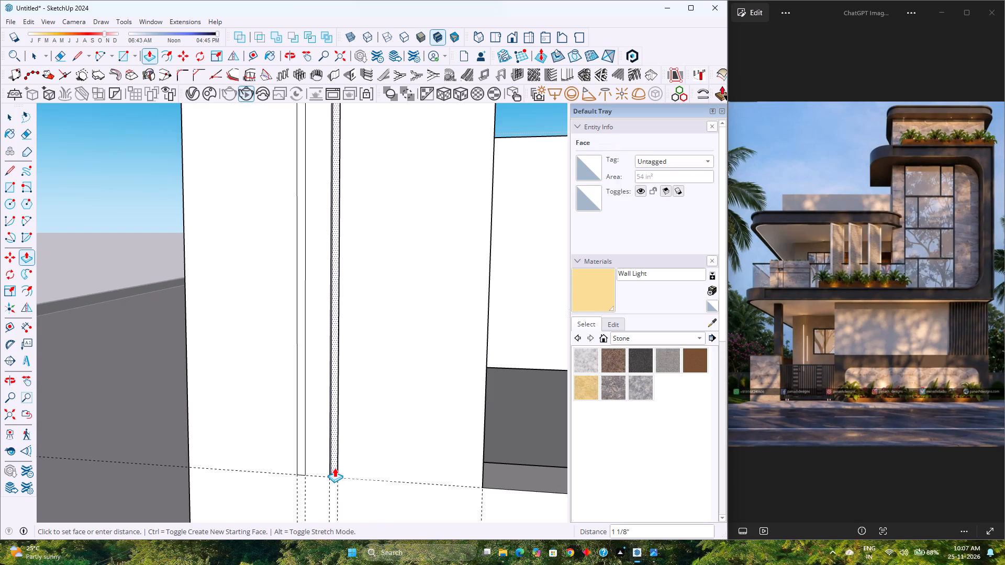
pyautogui.press('0')
pyautogui.write('.25')
pyautogui.press('Return')
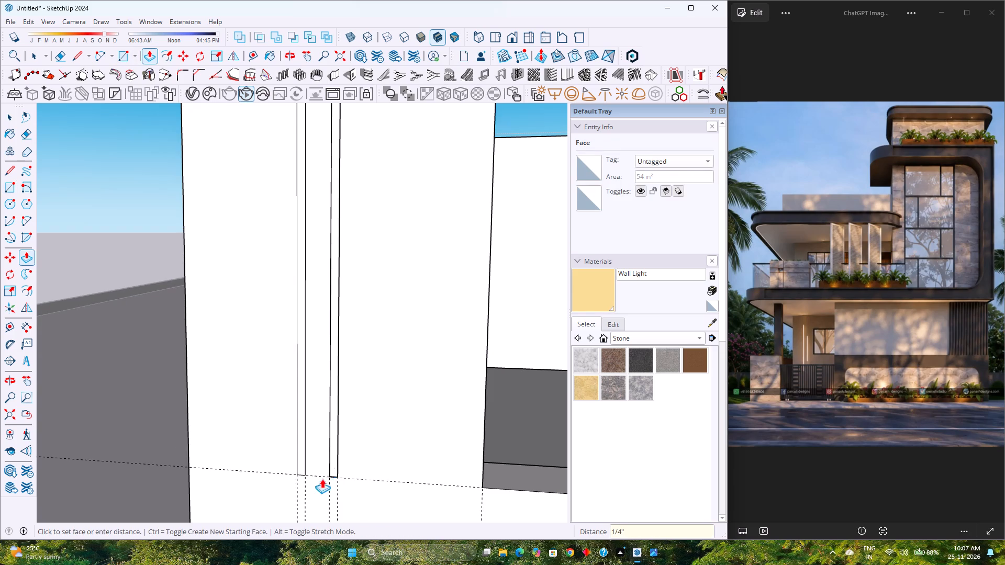
pyautogui.scroll(4, 310, 468)
pyautogui.moveTo(308, 473); pyautogui.dragTo(269, 537, button='middle')
pyautogui.scroll(3, 338, 501)
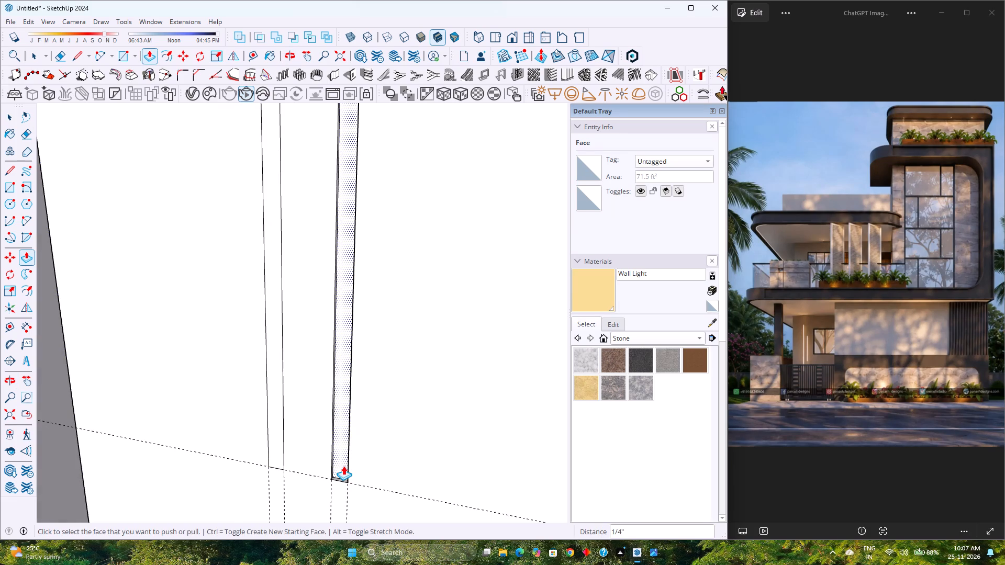
pyautogui.doubleClick(343, 466)
# Push the narrow strip nearer the wall's outer edge 0.5" into the wall.
pyautogui.click(274, 461)
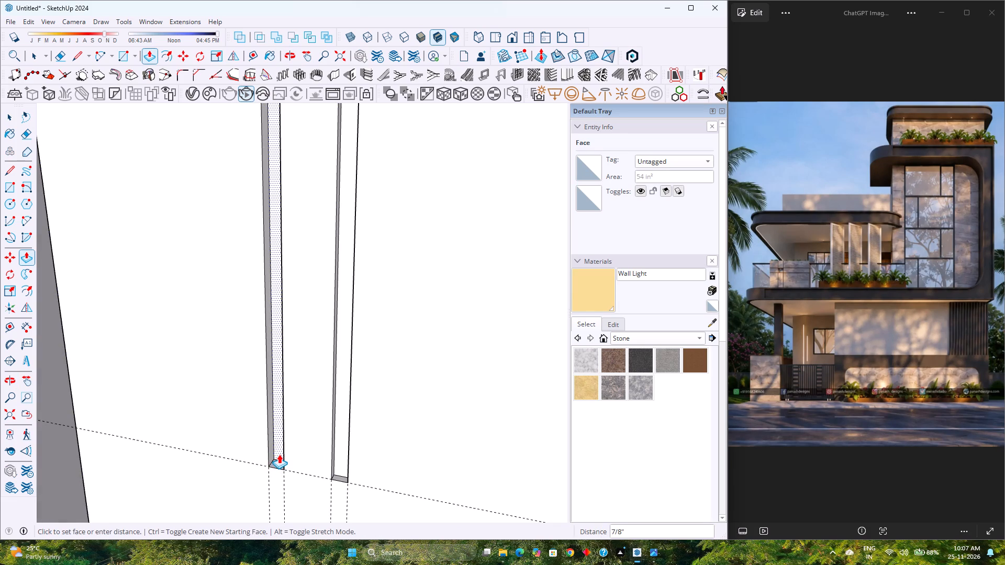
pyautogui.write('0.5')
pyautogui.press('Return')
# Extend the outer groove upward by pushing its top end face 6" above the window's head guide.
pyautogui.scroll(-14, 279, 454)
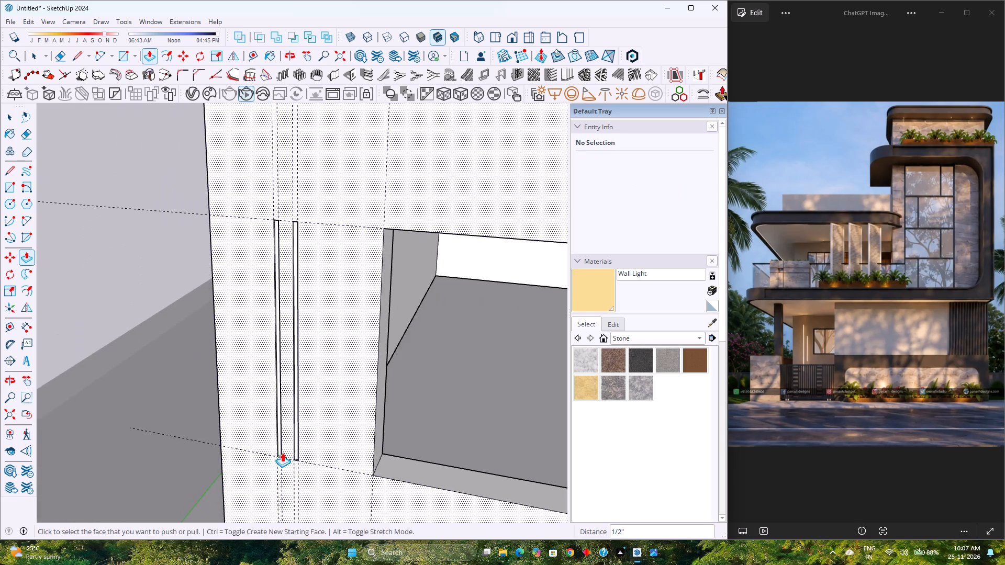
pyautogui.keyDown('shift'); pyautogui.moveTo(291, 450); pyautogui.dragTo(355, 403, button='middle'); pyautogui.keyUp('shift')
pyautogui.scroll(5, 364, 177)
pyautogui.keyDown('shift'); pyautogui.moveTo(373, 167); pyautogui.dragTo(333, 296, button='middle'); pyautogui.keyUp('shift')
pyautogui.scroll(-3, 329, 281)
pyautogui.moveTo(328, 280); pyautogui.dragTo(345, 242, button='middle')
pyautogui.middleClick(345, 242)
pyautogui.scroll(7, 313, 239)
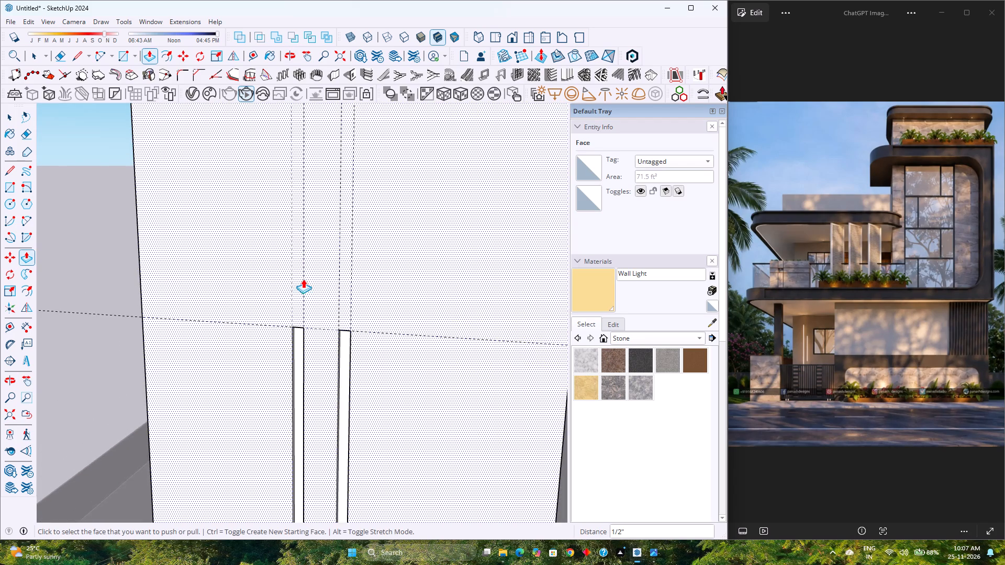
pyautogui.scroll(3, 303, 279)
pyautogui.moveTo(279, 359); pyautogui.dragTo(422, 202, button='middle')
pyautogui.scroll(3, 312, 332)
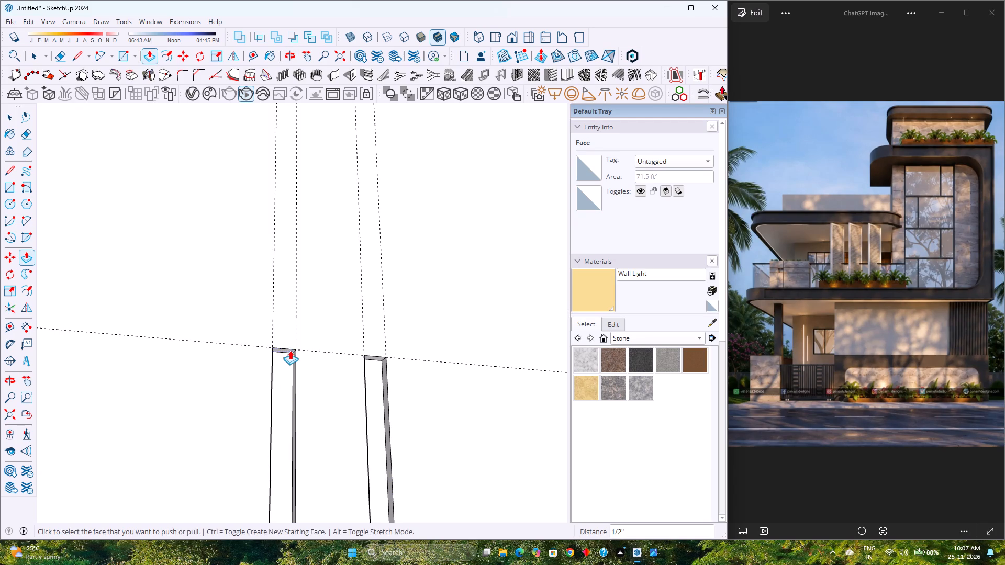
pyautogui.click(290, 350)
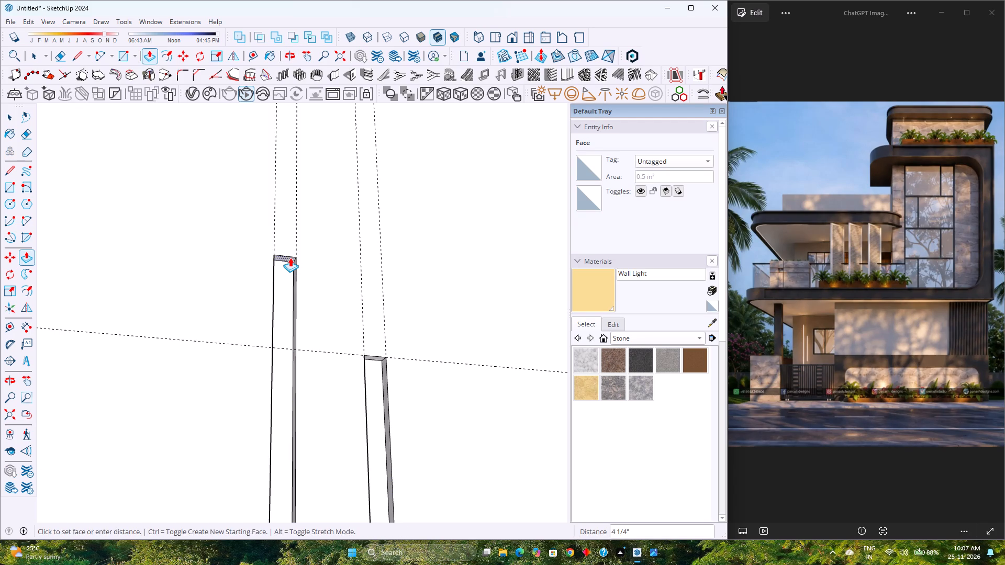
pyautogui.press('6')
pyautogui.press('Return')
# Extend the outer groove downward by pushing its bottom end face 1'2" below the window's sill guide.
pyautogui.scroll(-12, 290, 257)
pyautogui.keyDown('shift'); pyautogui.moveTo(325, 353); pyautogui.dragTo(325, 302, button='middle'); pyautogui.keyUp('shift')
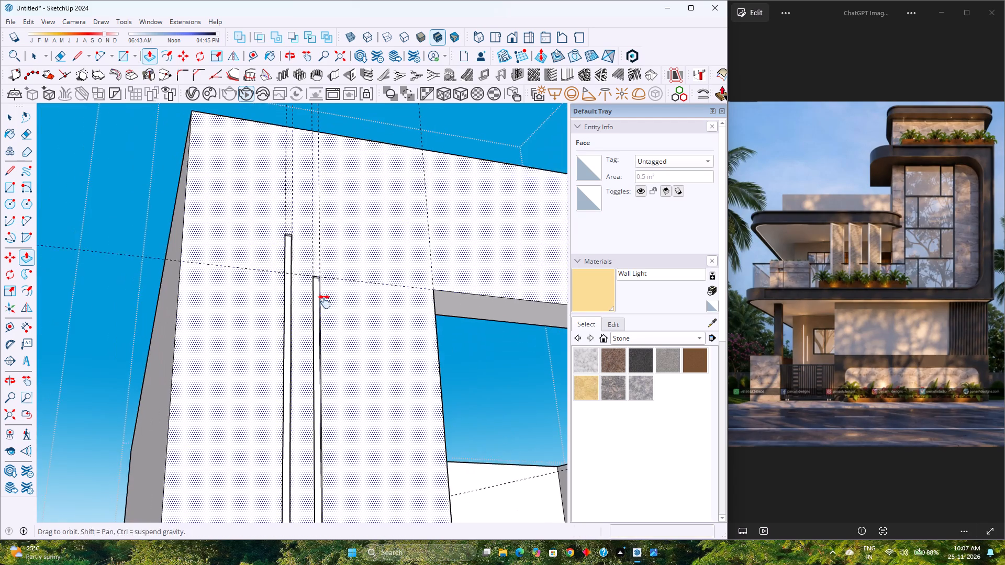
pyautogui.keyDown('shift'); pyautogui.moveTo(325, 302); pyautogui.dragTo(326, 265, button='middle'); pyautogui.keyUp('shift')
pyautogui.moveTo(332, 247); pyautogui.dragTo(218, 377, button='middle')
pyautogui.scroll(-4, 274, 355)
pyautogui.keyDown('shift'); pyautogui.moveTo(283, 352); pyautogui.dragTo(322, 262, button='middle'); pyautogui.keyUp('shift')
pyautogui.keyDown('shift'); pyautogui.middleClick(322, 261); pyautogui.keyUp('shift')
pyautogui.moveTo(318, 281); pyautogui.dragTo(298, 374, button='middle')
pyautogui.moveTo(298, 375); pyautogui.dragTo(298, 380, button='middle')
pyautogui.keyDown('shift'); pyautogui.moveTo(308, 406); pyautogui.dragTo(309, 380, button='middle'); pyautogui.keyUp('shift')
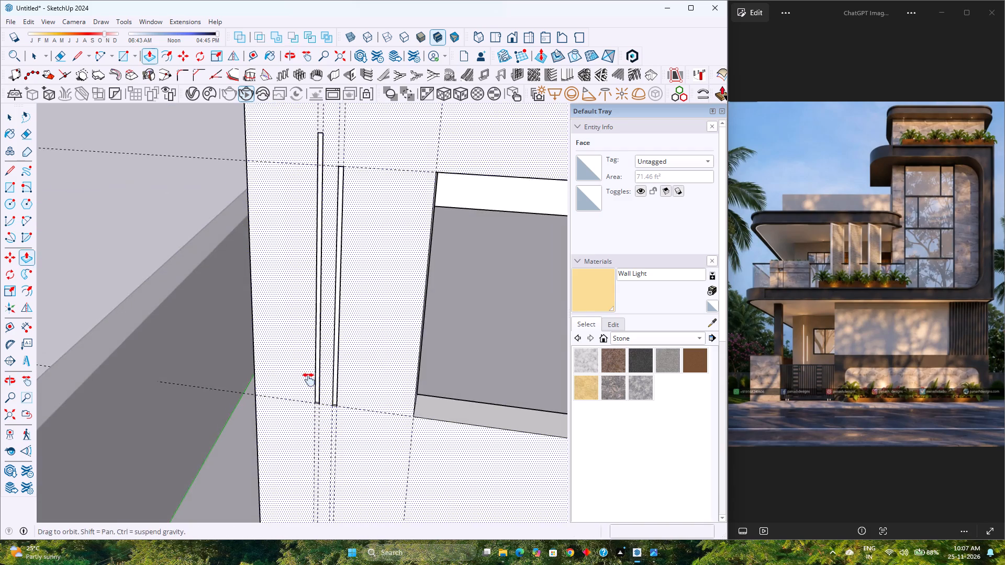
pyautogui.keyDown('shift'); pyautogui.moveTo(309, 380); pyautogui.dragTo(312, 336, button='middle'); pyautogui.keyUp('shift')
pyautogui.keyDown('shift'); pyautogui.middleClick(312, 336); pyautogui.keyUp('shift')
pyautogui.scroll(8, 315, 344)
pyautogui.moveTo(324, 329); pyautogui.dragTo(310, 413, button='middle')
pyautogui.middleClick(310, 413)
pyautogui.scroll(3, 334, 326)
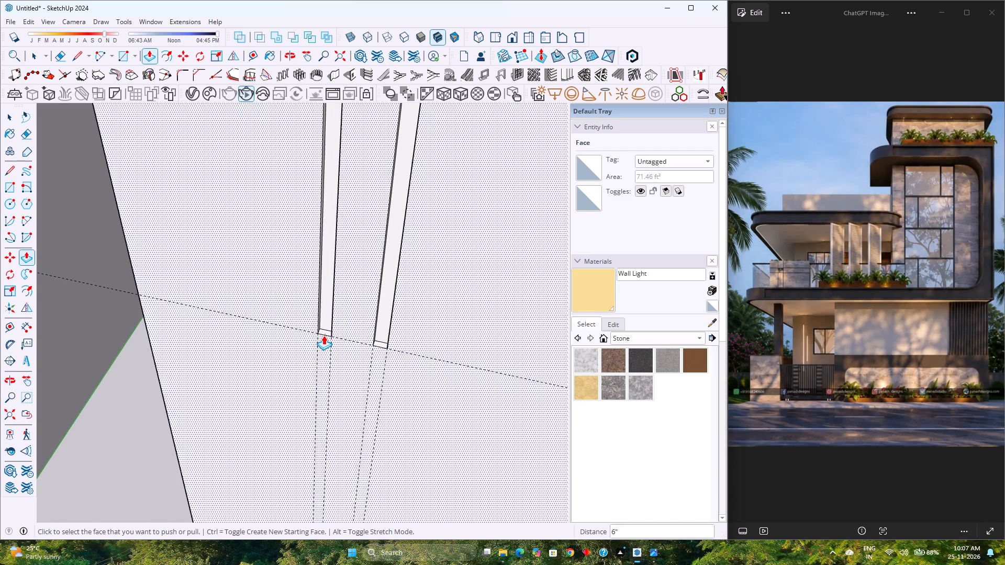
pyautogui.click(324, 333)
pyautogui.scroll(-4, 319, 401)
pyautogui.moveTo(319, 401); pyautogui.dragTo(347, 333, button='middle')
pyautogui.middleClick(347, 333)
pyautogui.scroll(-6, 347, 332)
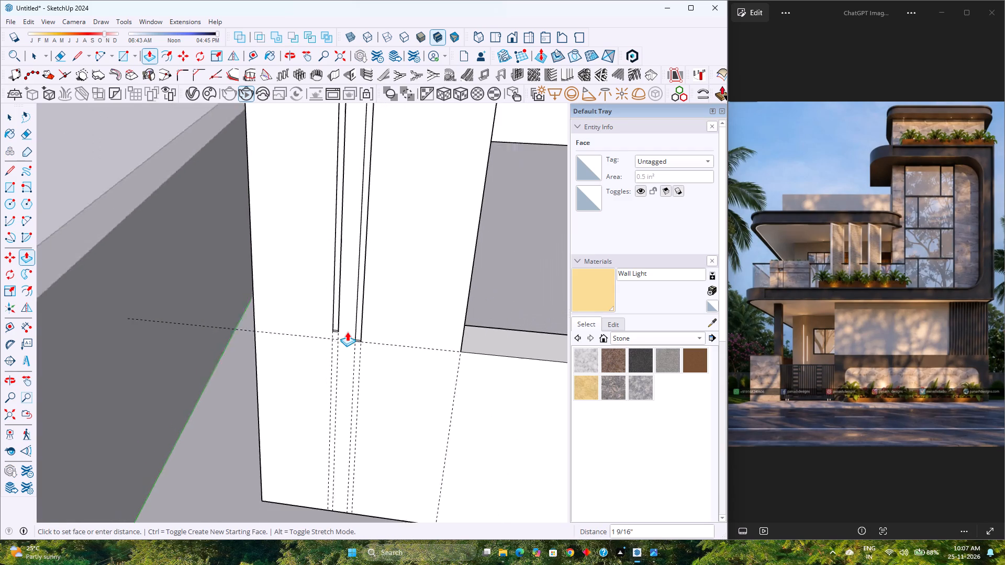
pyautogui.scroll(-5, 347, 332)
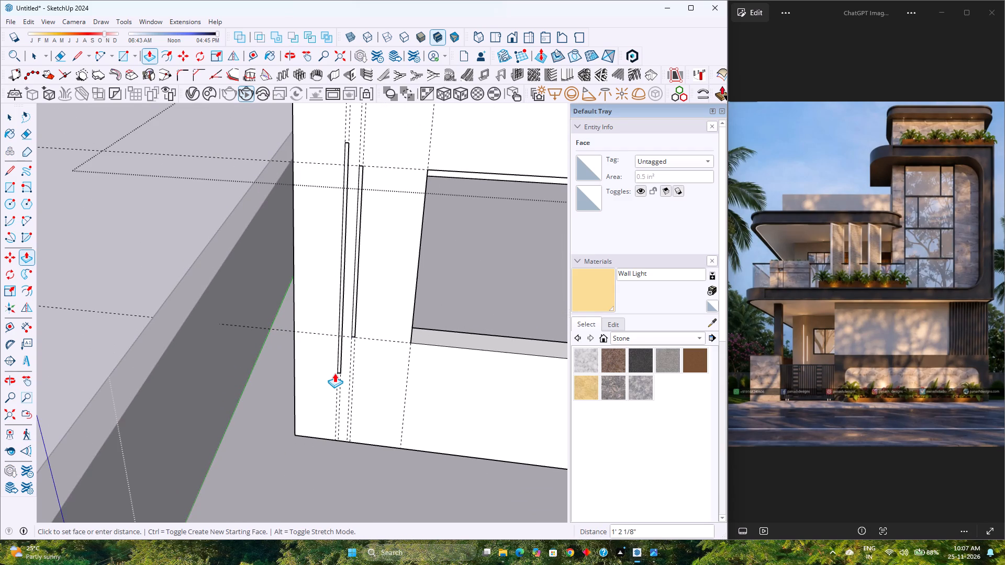
pyautogui.write("1'2")
pyautogui.press('Return')
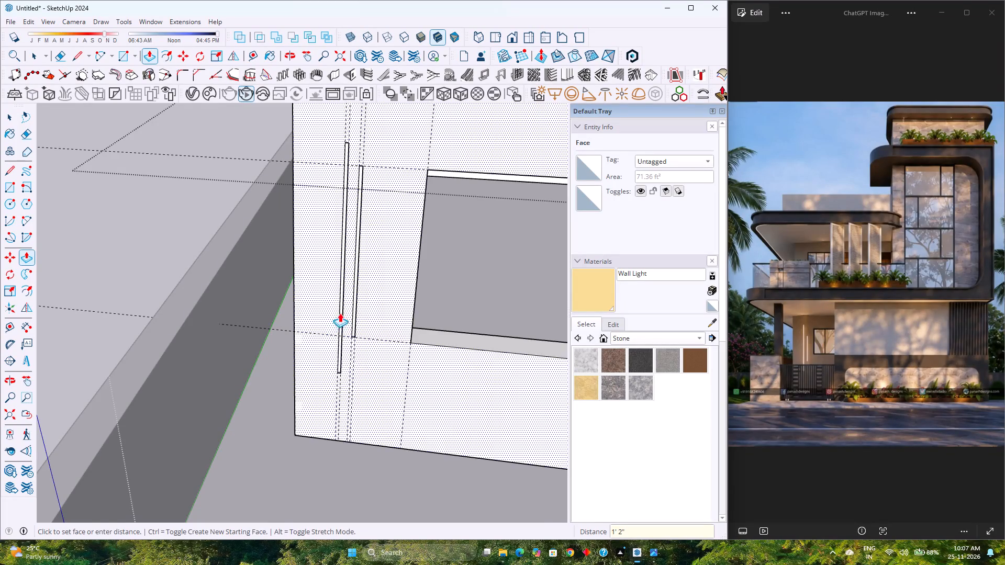
# Shorten the groove nearer the window by pulling its bottom end face up 3" from the sill guide.
pyautogui.scroll(4, 336, 318)
pyautogui.scroll(-7, 336, 318)
pyautogui.keyDown('shift'); pyautogui.moveTo(364, 301); pyautogui.dragTo(362, 357, button='middle'); pyautogui.keyUp('shift')
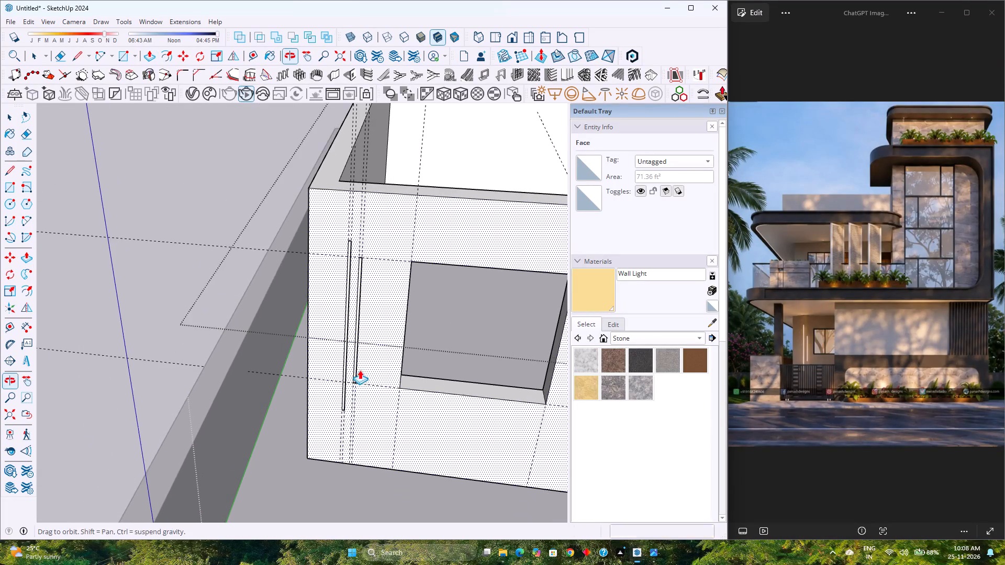
pyautogui.scroll(19, 352, 380)
pyautogui.click(361, 387)
pyautogui.scroll(-5, 364, 337)
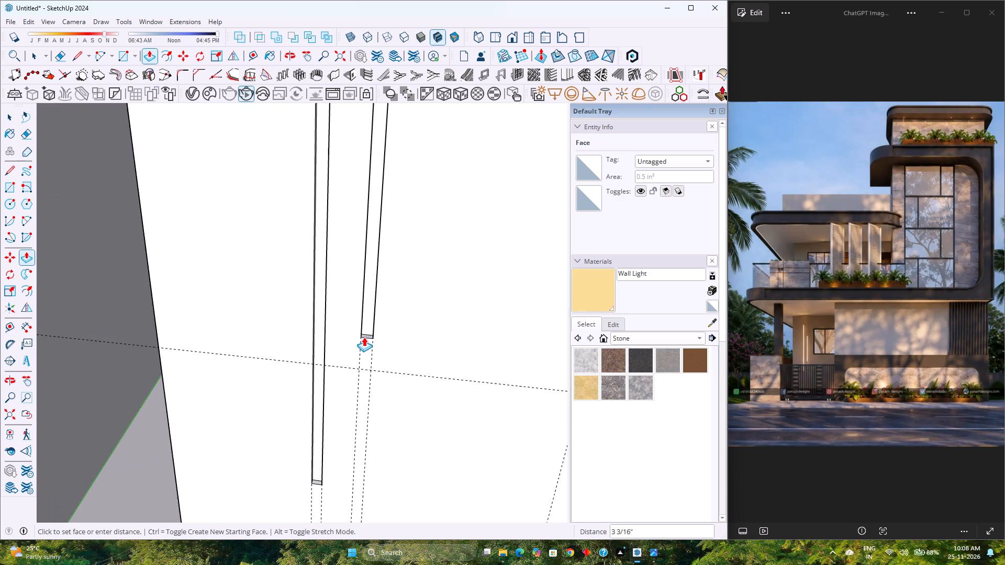
pyautogui.scroll(-8, 364, 337)
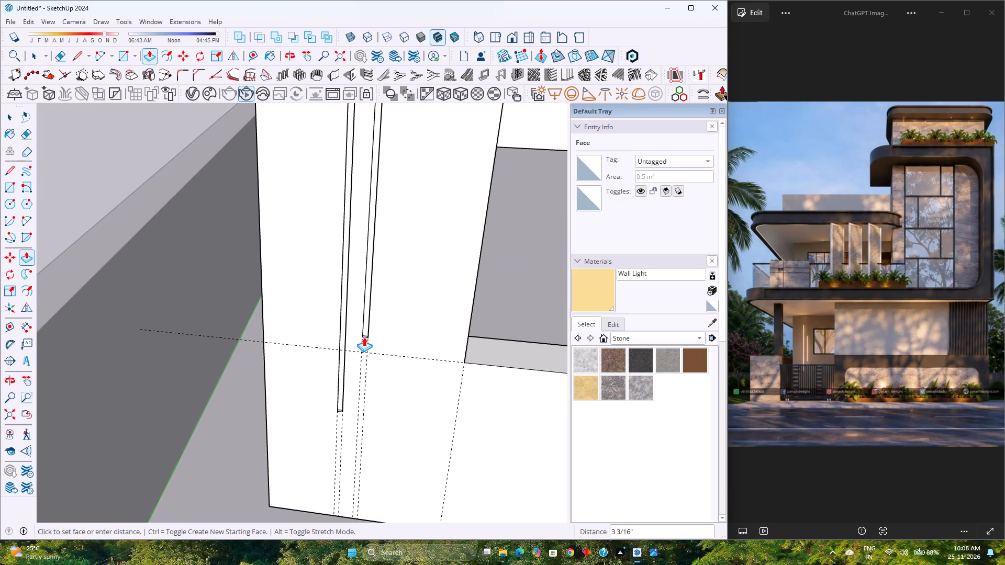
pyautogui.press('3')
pyautogui.press('Return')
# Shorten the groove nearer the window at its top by pulling its top end face down 6" from the head guide.
pyautogui.scroll(-8, 365, 341)
pyautogui.keyDown('shift'); pyautogui.moveTo(389, 259); pyautogui.dragTo(362, 378, button='middle'); pyautogui.keyUp('shift')
pyautogui.keyDown('shift'); pyautogui.middleClick(362, 378); pyautogui.keyUp('shift')
pyautogui.moveTo(357, 358); pyautogui.dragTo(358, 343, button='middle')
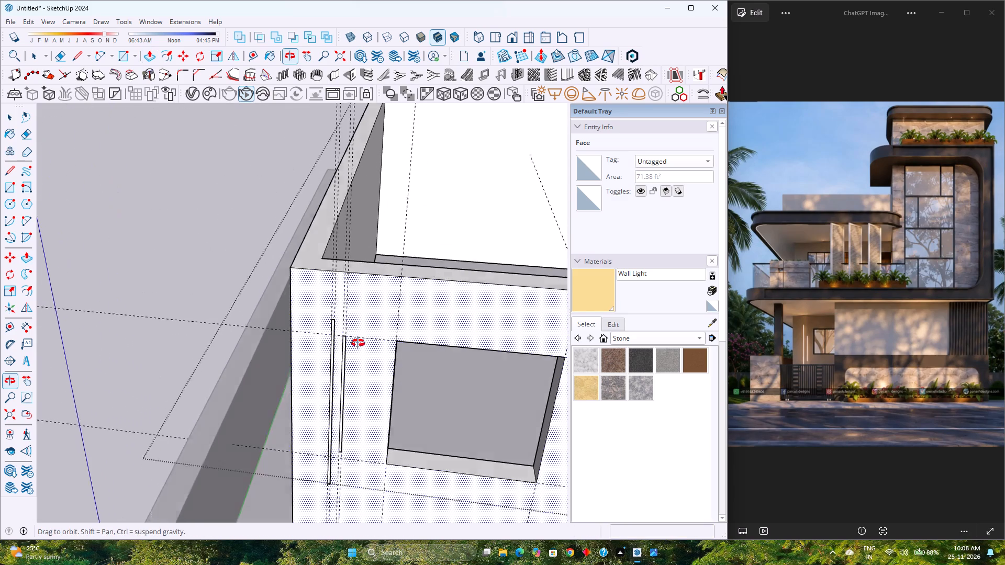
pyautogui.moveTo(358, 343); pyautogui.dragTo(388, 287, button='middle')
pyautogui.middleClick(388, 287)
pyautogui.scroll(10, 356, 318)
pyautogui.moveTo(342, 345); pyautogui.dragTo(368, 305, button='middle')
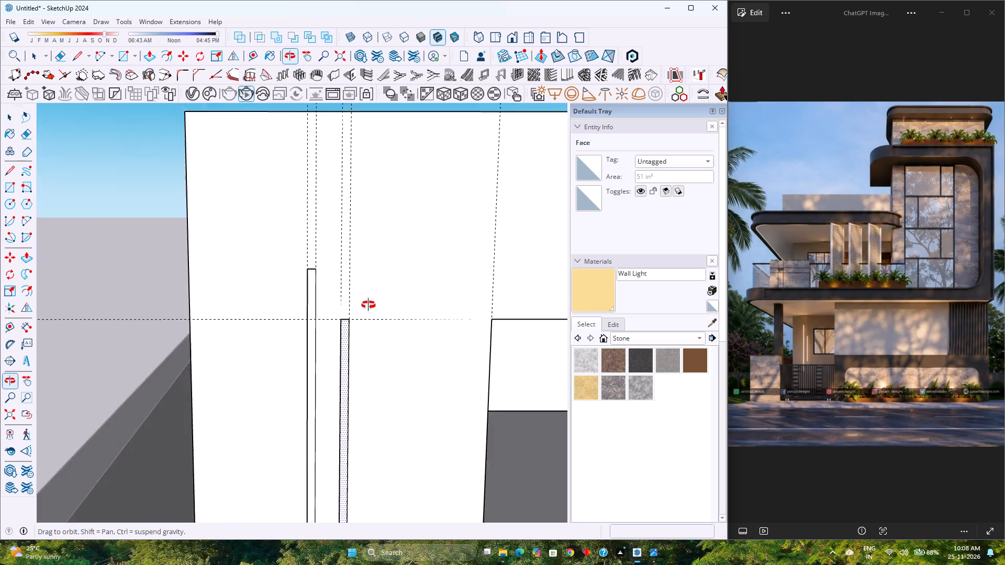
pyautogui.moveTo(368, 305); pyautogui.dragTo(384, 291, button='middle')
pyautogui.scroll(6, 364, 285)
pyautogui.moveTo(330, 338); pyautogui.dragTo(401, 267, button='middle')
pyautogui.middleClick(401, 267)
pyautogui.scroll(3, 331, 345)
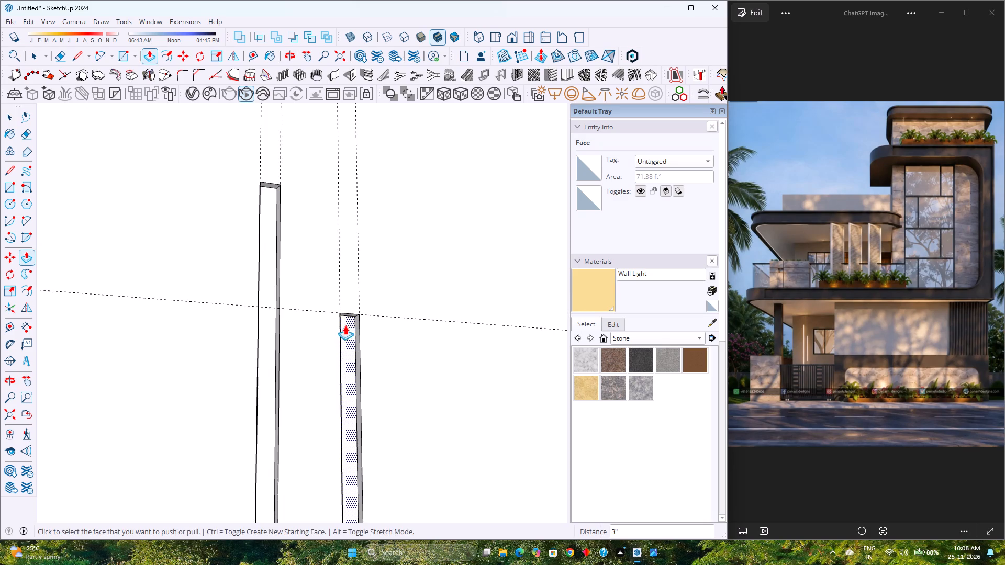
pyautogui.scroll(4, 349, 314)
pyautogui.scroll(-1, 349, 314)
pyautogui.moveTo(349, 314); pyautogui.dragTo(368, 279, button='middle')
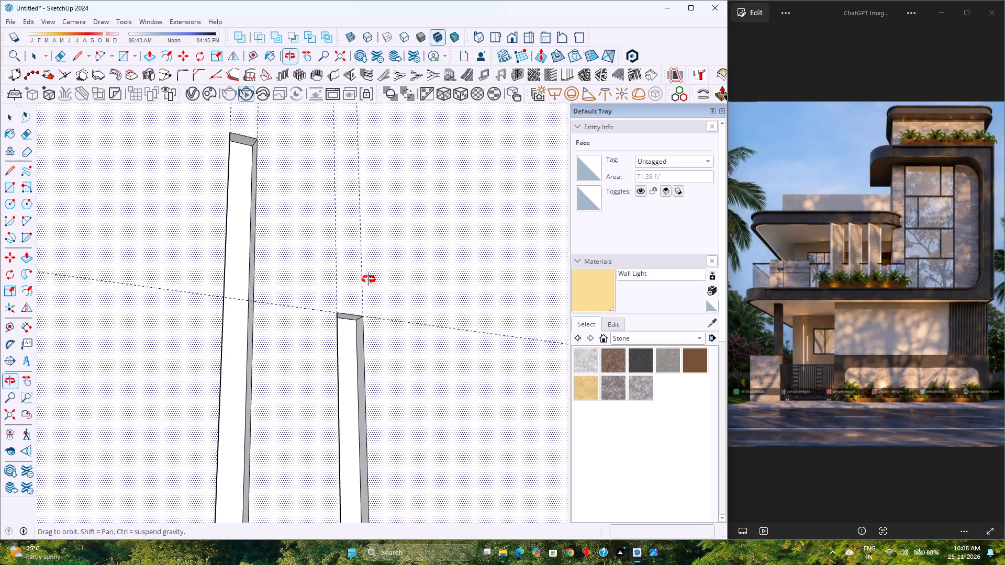
pyautogui.moveTo(368, 279); pyautogui.dragTo(375, 272, button='middle')
pyautogui.middleClick(375, 272)
pyautogui.click(352, 317)
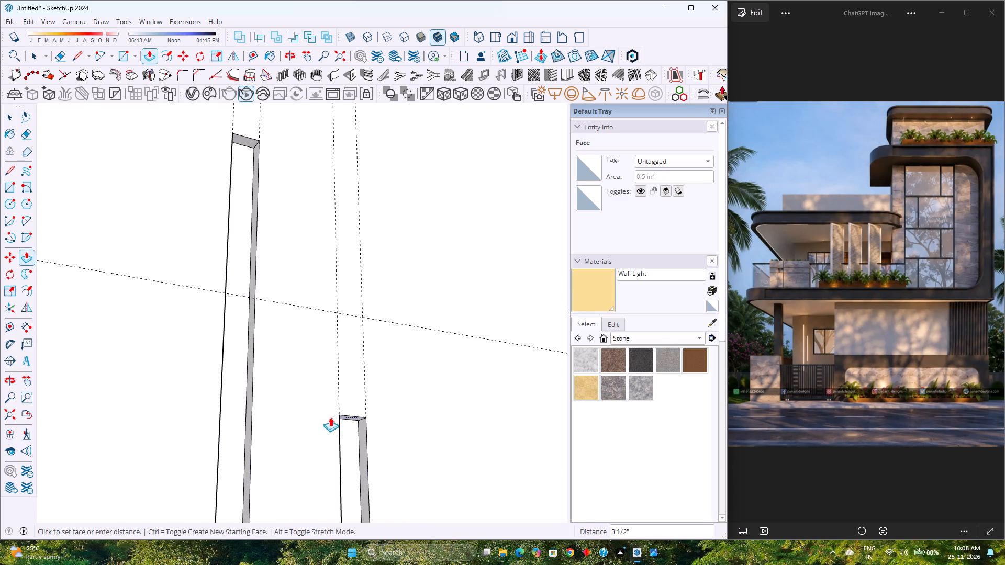
pyautogui.press('6')
pyautogui.press('Return')
# Examine the two staggered grooves beside the window from the front and from above.
pyautogui.scroll(-8, 337, 405)
pyautogui.keyDown('shift'); pyautogui.moveTo(338, 395); pyautogui.dragTo(360, 299, button='middle'); pyautogui.keyUp('shift')
pyautogui.keyDown('shift'); pyautogui.middleClick(361, 296); pyautogui.keyUp('shift')
pyautogui.moveTo(363, 293); pyautogui.dragTo(237, 395, button='middle')
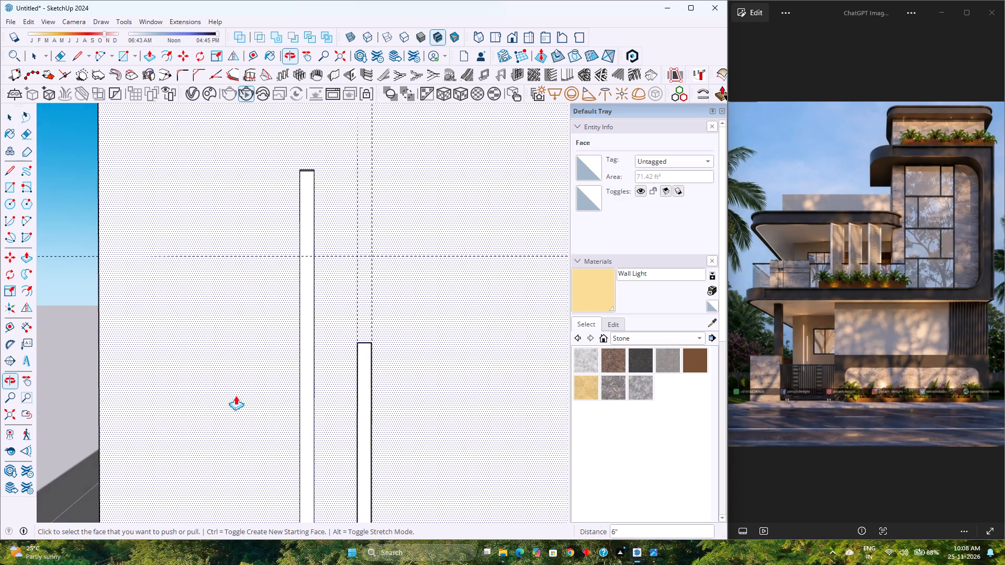
pyautogui.scroll(-9, 325, 366)
pyautogui.keyDown('shift'); pyautogui.moveTo(327, 393); pyautogui.dragTo(311, 307, button='middle'); pyautogui.keyUp('shift')
pyautogui.scroll(-7, 312, 302)
pyautogui.moveTo(318, 305); pyautogui.dragTo(317, 306, button='middle')
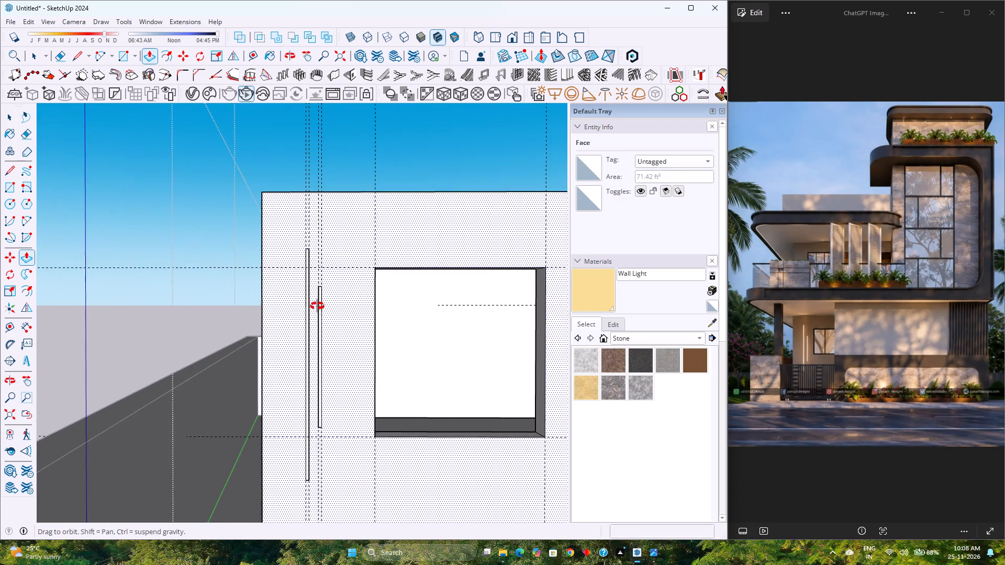
pyautogui.moveTo(317, 306); pyautogui.dragTo(232, 398, button='middle')
pyautogui.scroll(1, 238, 374)
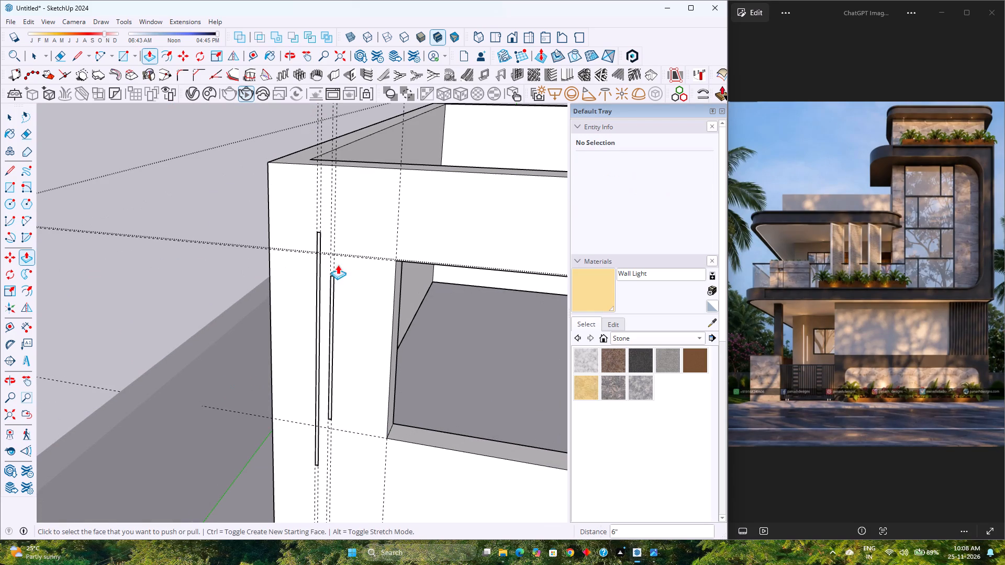
# Shorten the groove nearer the window at its top by pulling its top end face down another 3".
pyautogui.scroll(12, 329, 270)
pyautogui.moveTo(330, 270); pyautogui.dragTo(462, 210, button='middle')
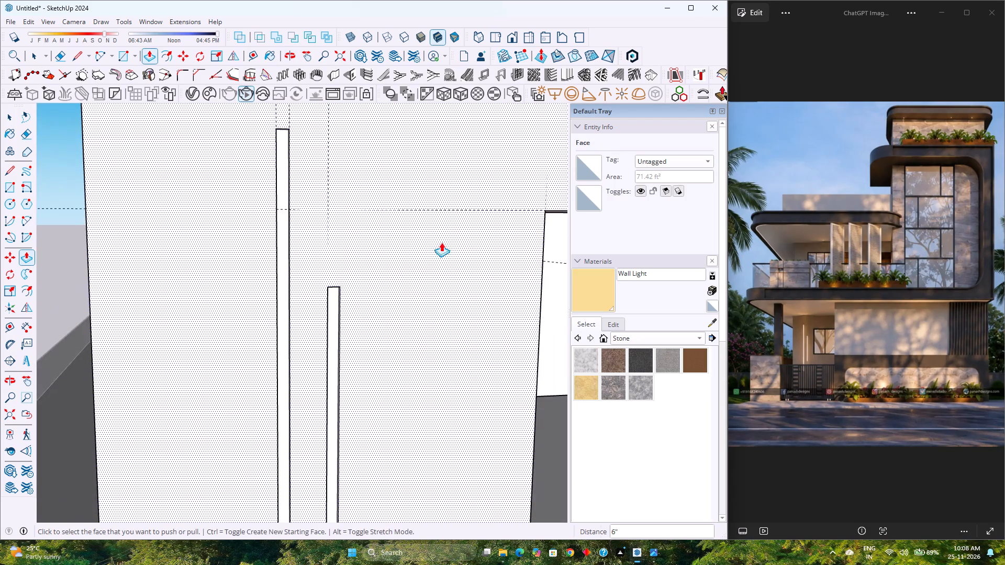
pyautogui.scroll(5, 367, 278)
pyautogui.moveTo(334, 286); pyautogui.dragTo(386, 217, button='middle')
pyautogui.scroll(3, 343, 287)
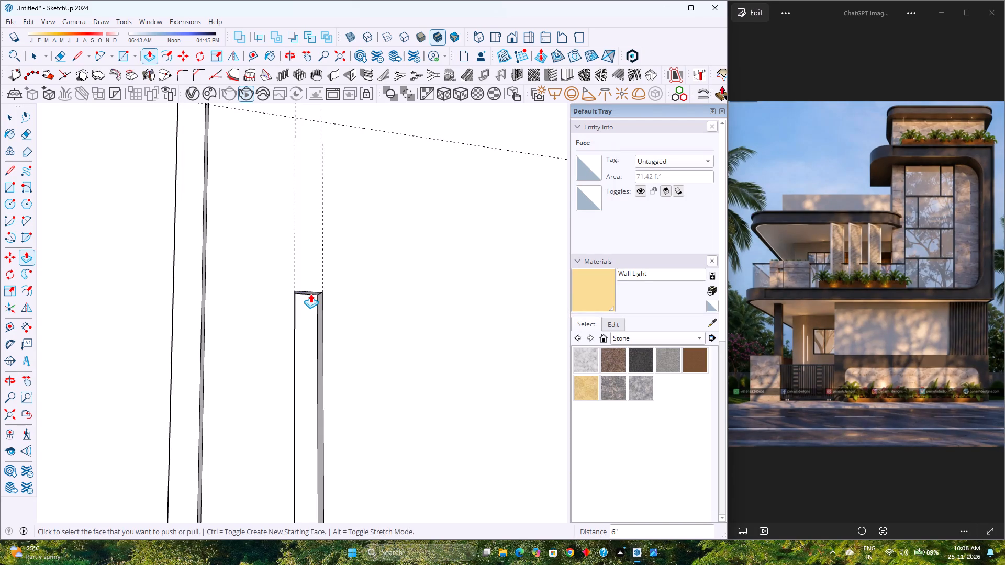
pyautogui.click(310, 293)
pyautogui.press('3')
pyautogui.press('Return')
pyautogui.scroll(-2, 304, 290)
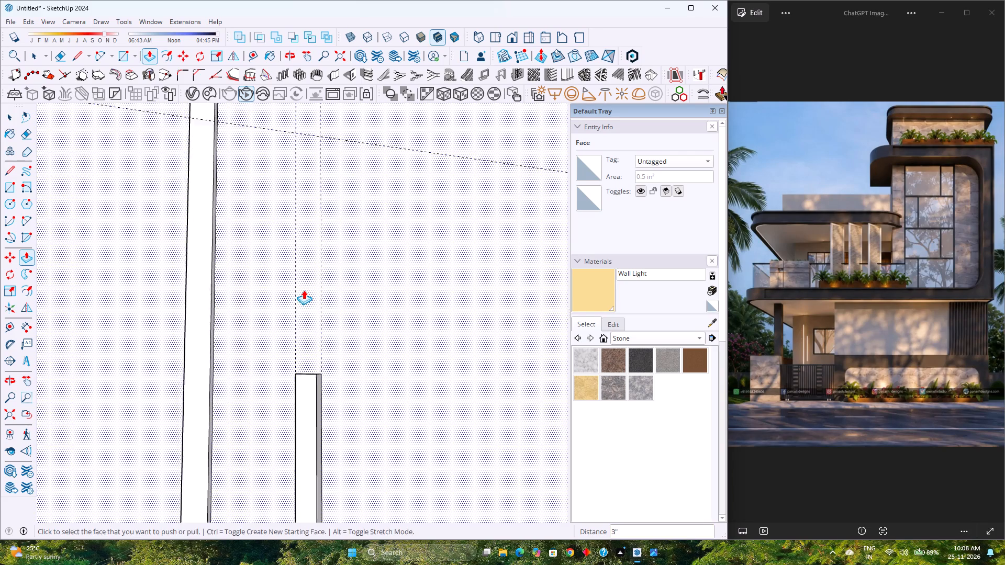
pyautogui.scroll(-8, 304, 290)
pyautogui.moveTo(357, 303); pyautogui.dragTo(236, 334, button='middle')
pyautogui.middleClick(235, 335)
pyautogui.keyDown('shift'); pyautogui.moveTo(263, 342); pyautogui.dragTo(259, 265, button='middle'); pyautogui.keyUp('shift')
pyautogui.keyDown('shift'); pyautogui.middleClick(261, 261); pyautogui.keyUp('shift')
pyautogui.moveTo(319, 254); pyautogui.dragTo(236, 304, button='middle')
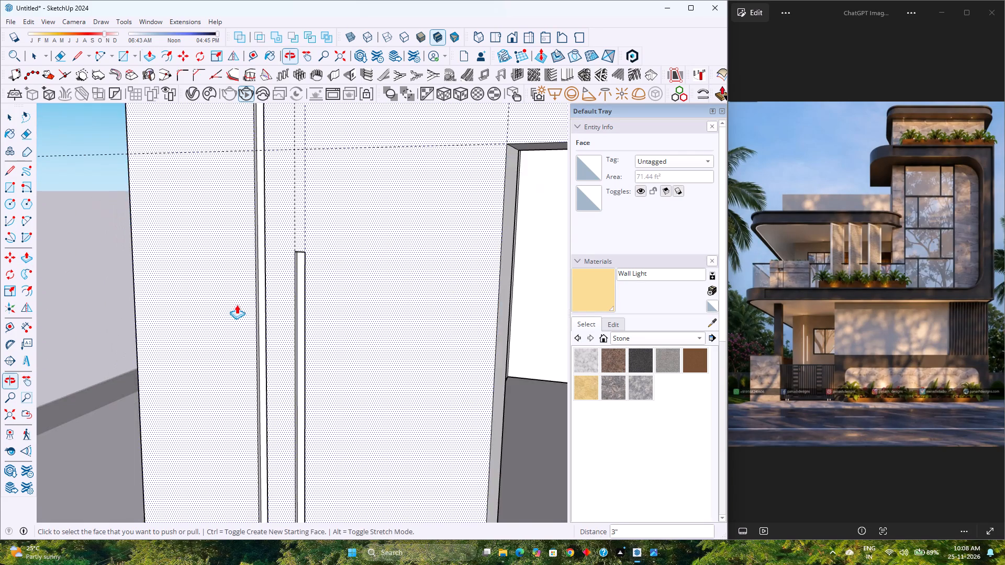
pyautogui.scroll(-10, 239, 303)
pyautogui.keyDown('shift'); pyautogui.moveTo(268, 306); pyautogui.dragTo(334, 254, button='middle'); pyautogui.keyUp('shift')
pyautogui.moveTo(311, 278); pyautogui.dragTo(377, 267, button='middle')
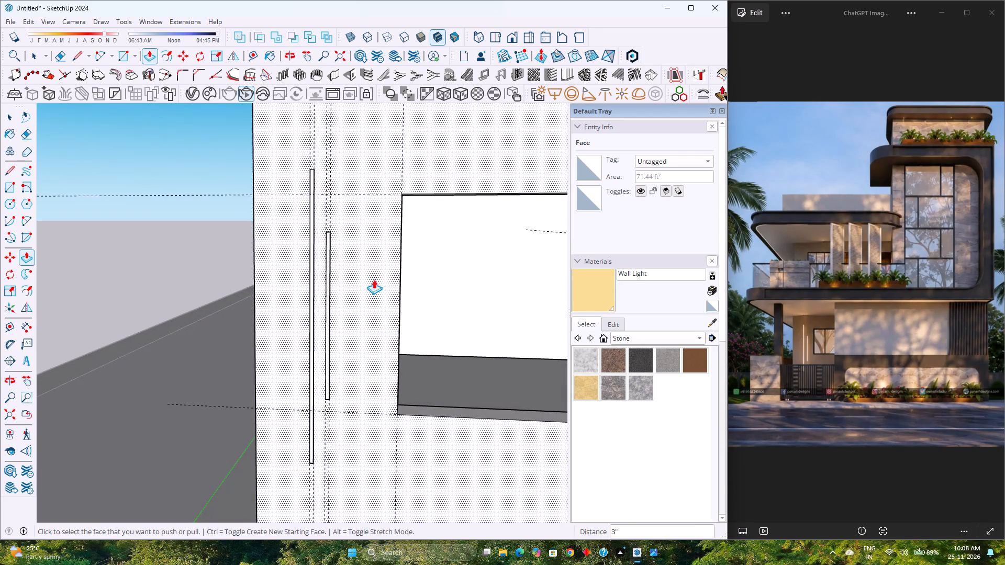
# Copy the back faces of both grooves 7' along the red axis, clear of the house beside the wall.
pyautogui.press('space')
pyautogui.scroll(8, 307, 361)
pyautogui.moveTo(342, 412); pyautogui.dragTo(294, 471, button='middle')
pyautogui.scroll(5, 339, 433)
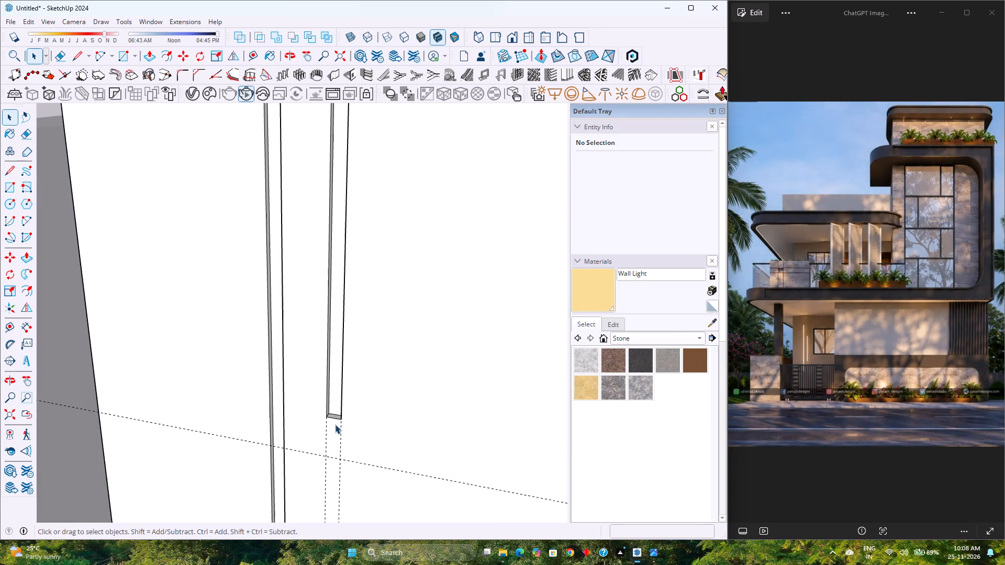
pyautogui.click(334, 401)
pyautogui.scroll(4, 276, 427)
pyautogui.keyDown('ctrl'); pyautogui.click(277, 425); pyautogui.keyUp('ctrl')
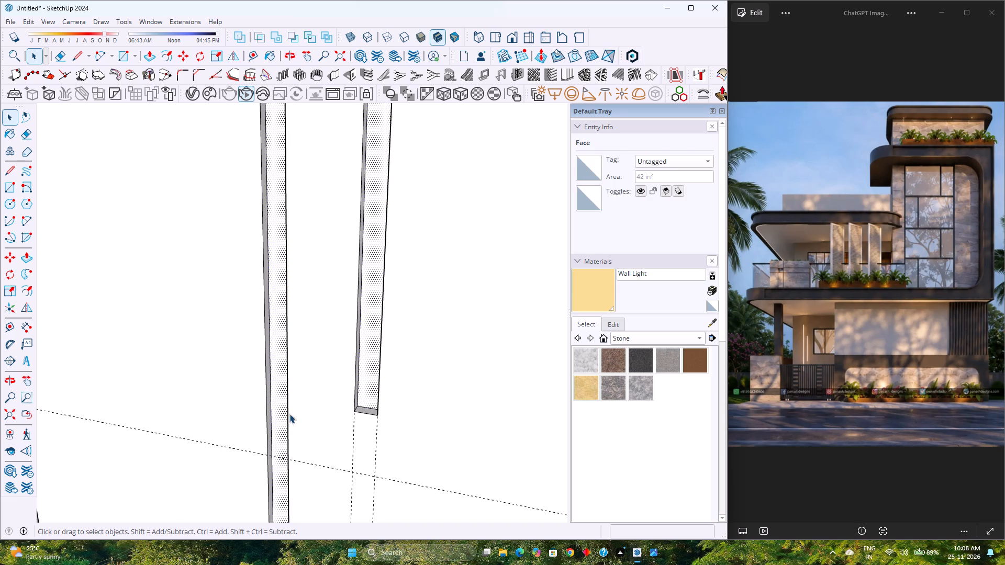
pyautogui.press('m')
pyautogui.click(361, 406)
pyautogui.scroll(-3, 361, 406)
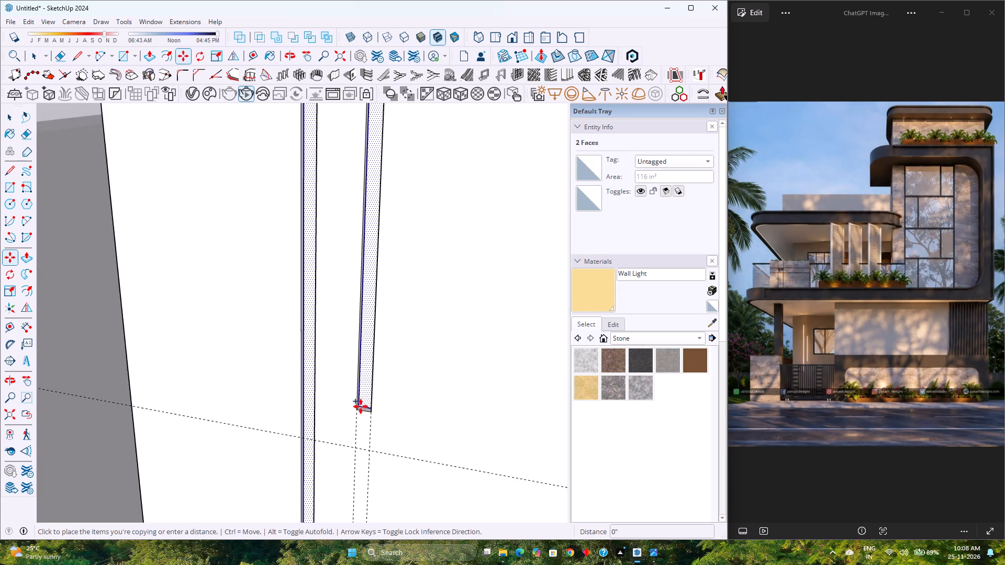
pyautogui.scroll(-20, 361, 406)
pyautogui.scroll(-5, 361, 406)
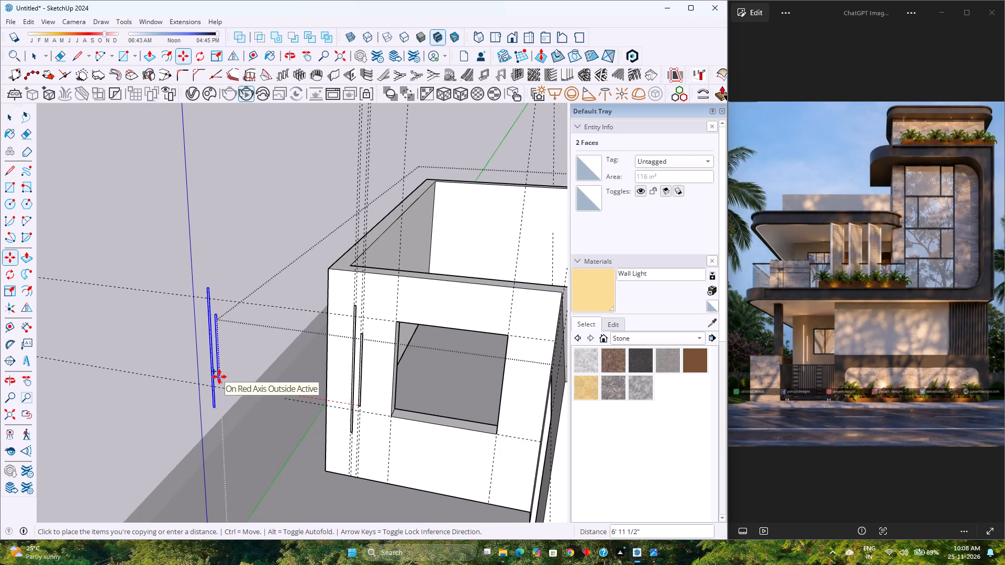
pyautogui.write("7'")
pyautogui.press('Return')
# Group the two copied strip faces together.
pyautogui.scroll(8, 217, 376)
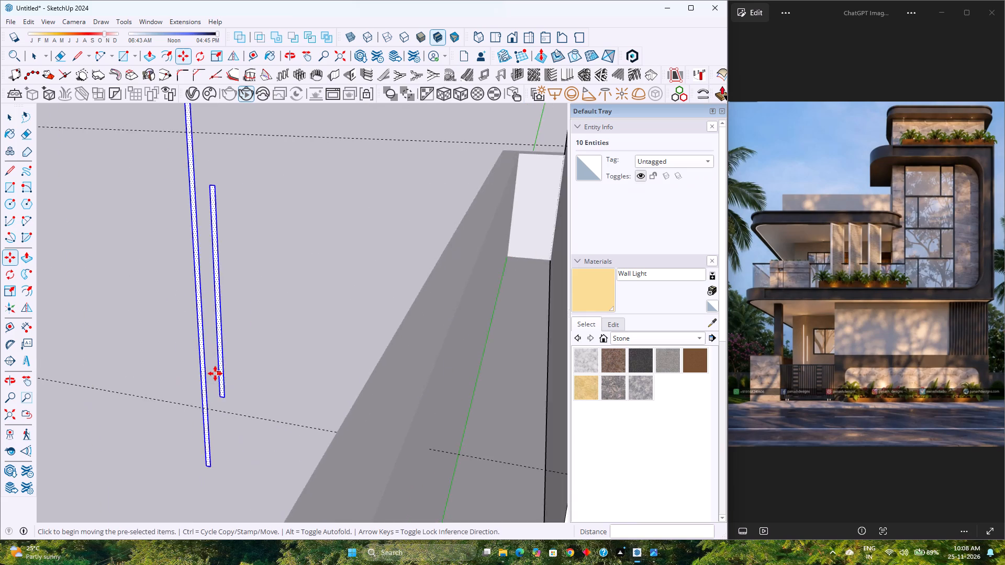
pyautogui.scroll(5, 215, 374)
pyautogui.rightClick(226, 368)
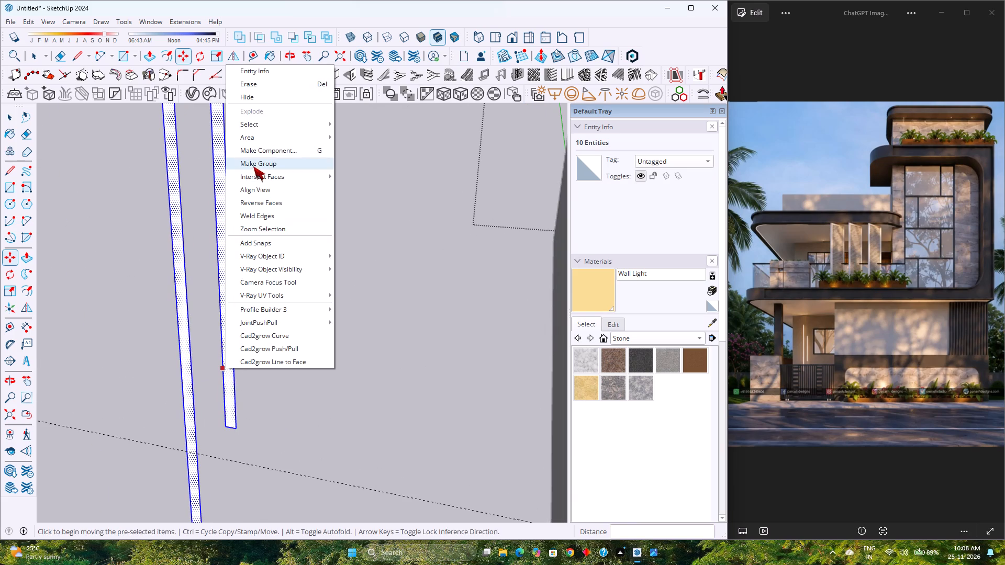
pyautogui.click(253, 166)
pyautogui.press('space')
# Inside the group, extrude both strip faces to a thickness of 0.5".
pyautogui.scroll(-4, 220, 403)
pyautogui.doubleClick(224, 399)
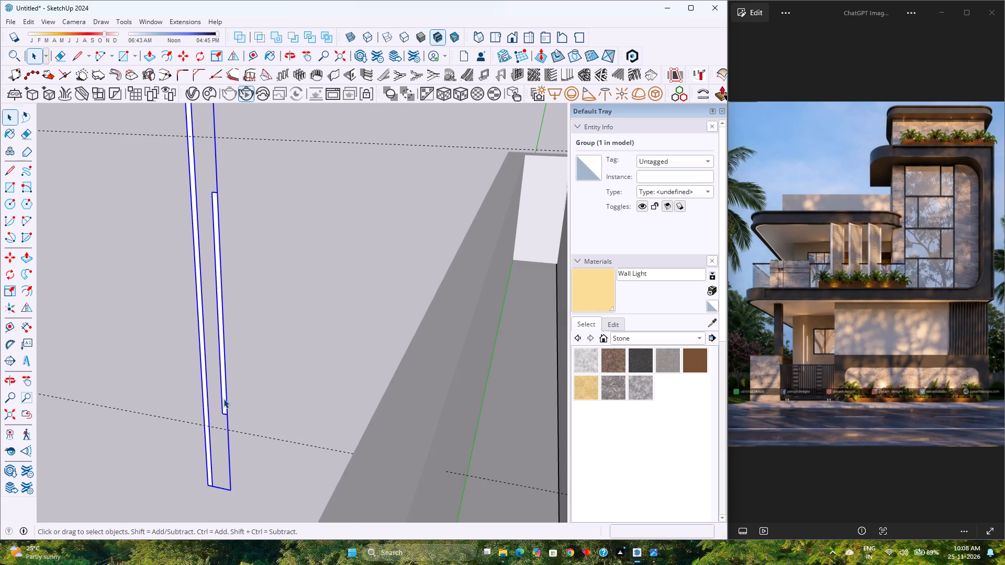
pyautogui.press('p')
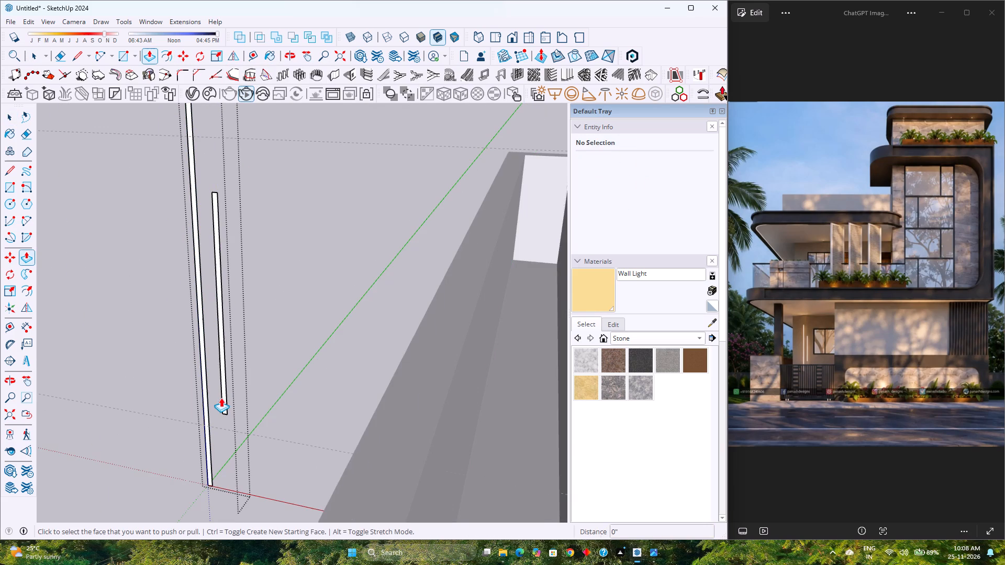
pyautogui.click(225, 395)
pyautogui.write('0.5')
pyautogui.press('Return')
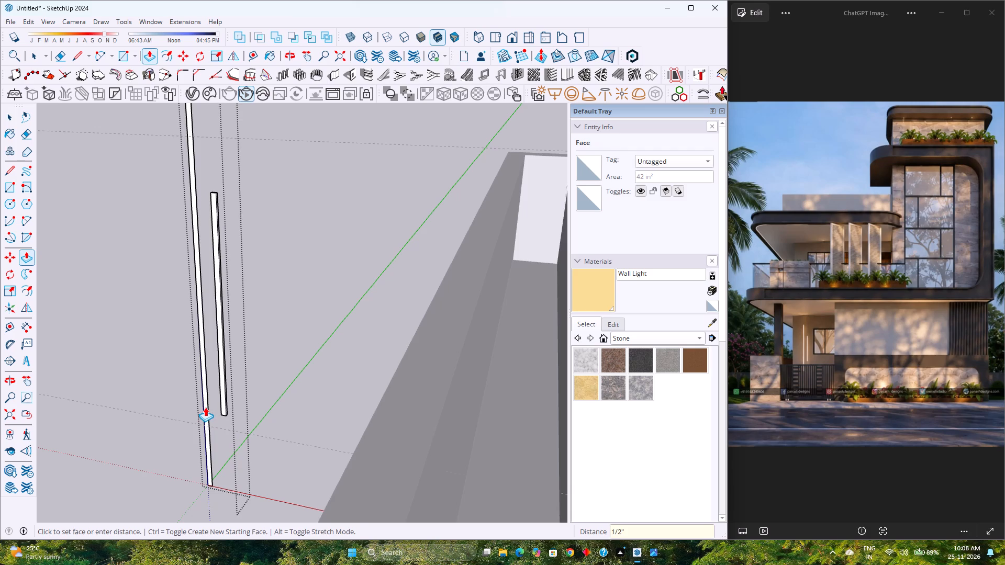
pyautogui.scroll(4, 198, 404)
pyautogui.doubleClick(206, 395)
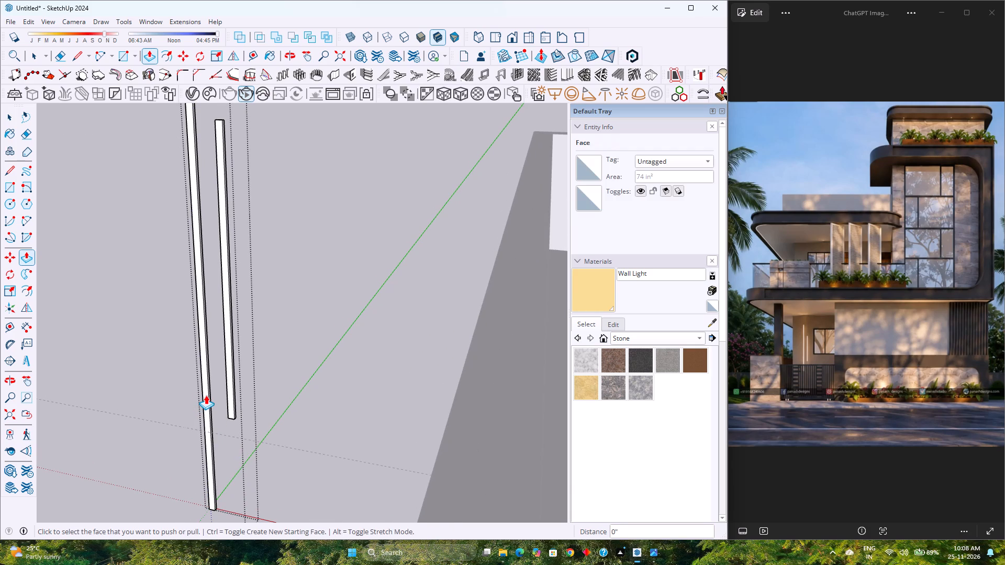
pyautogui.press('space')
pyautogui.press('Escape')
# Apply the V-Ray emissive material Wall Light to the strip group.
pyautogui.click(206, 395)
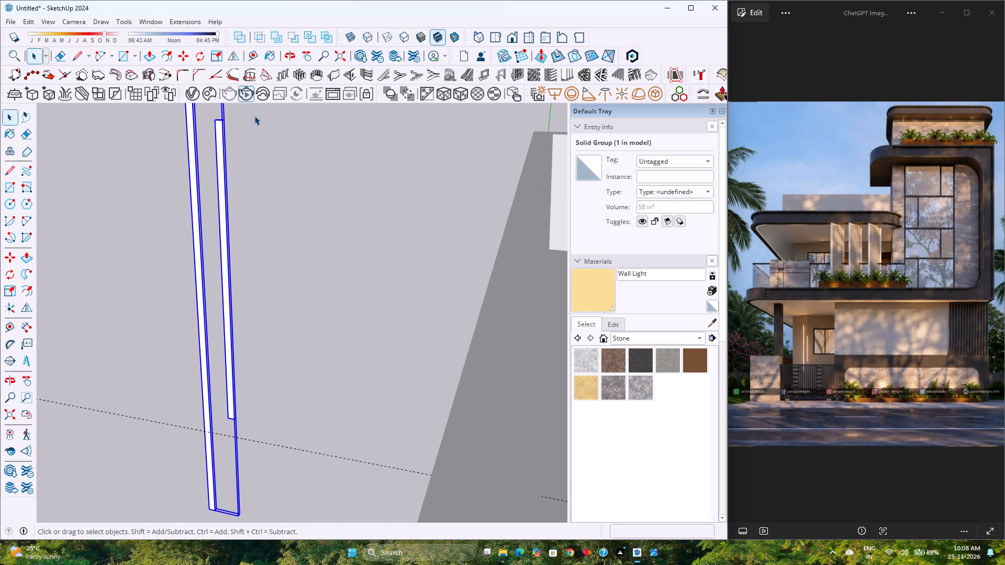
pyautogui.click(190, 98)
pyautogui.rightClick(446, 368)
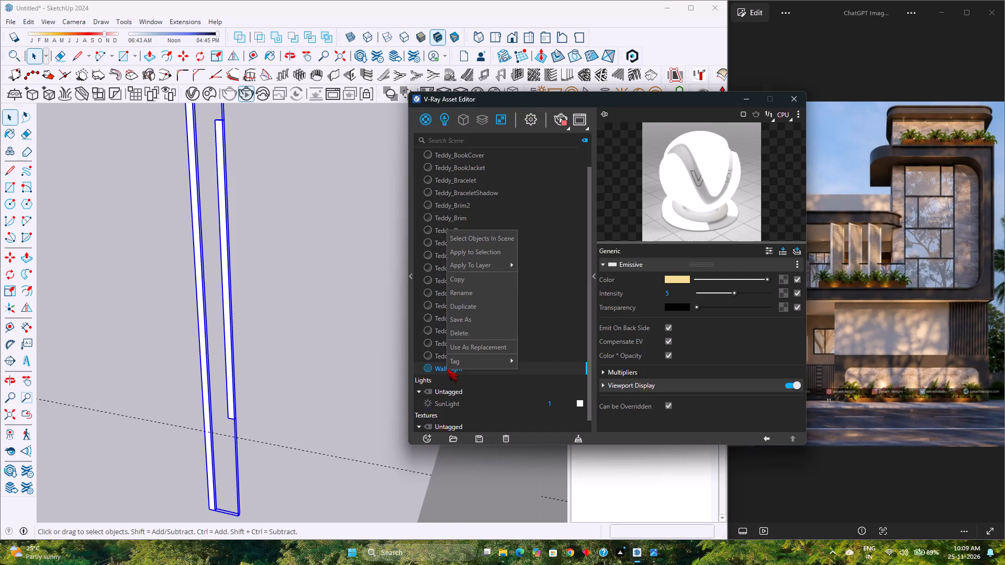
pyautogui.click(481, 252)
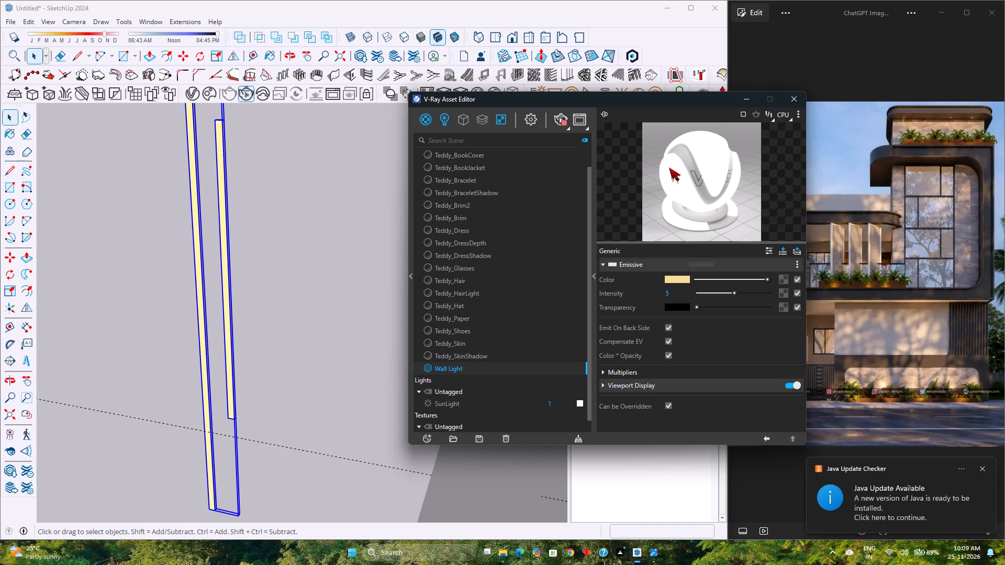
pyautogui.click(745, 98)
# Move the light strip group 7' back along the red axis into the wall grooves.
pyautogui.scroll(-9, 328, 365)
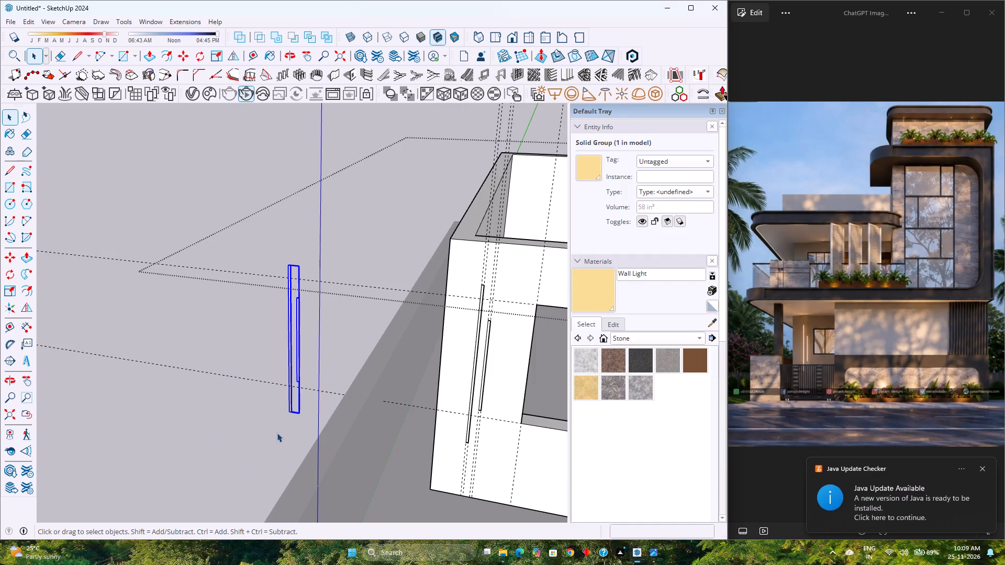
pyautogui.press('m')
pyautogui.scroll(10, 292, 430)
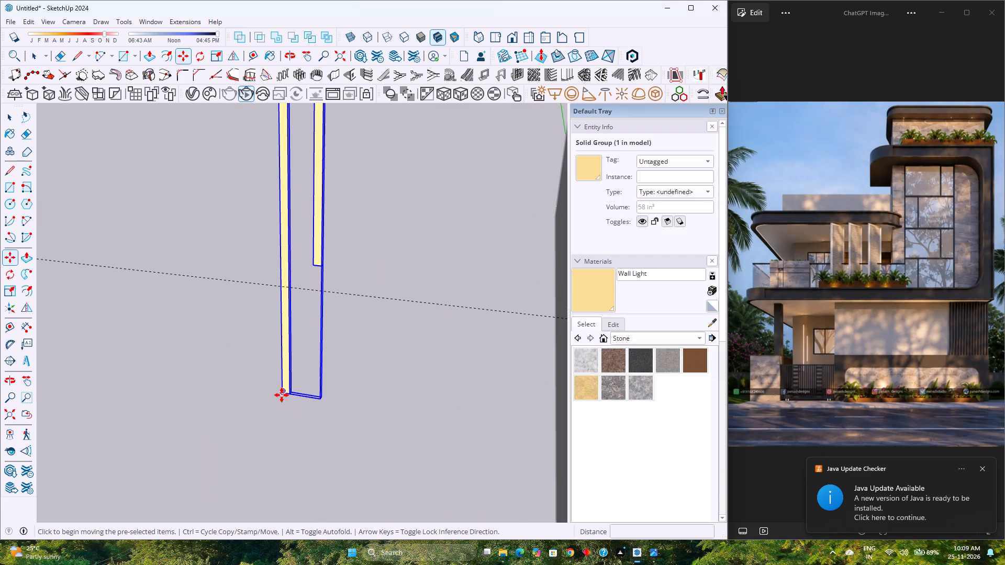
pyautogui.click(282, 395)
pyautogui.press('Right')
pyautogui.press('7')
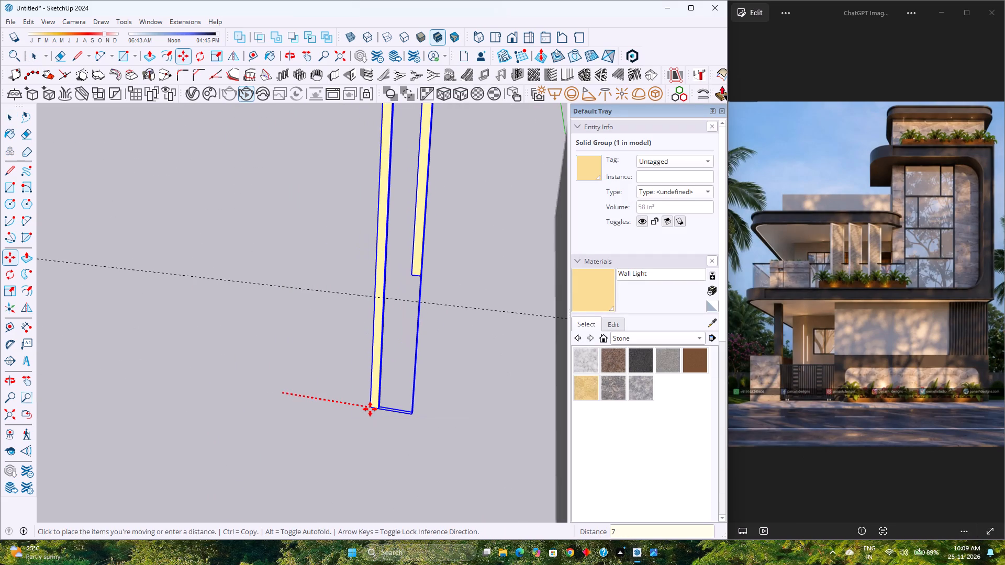
pyautogui.press("'")
pyautogui.press('Return')
pyautogui.scroll(-17, 322, 415)
pyautogui.press('space')
pyautogui.scroll(-1, 403, 431)
pyautogui.scroll(10, 403, 431)
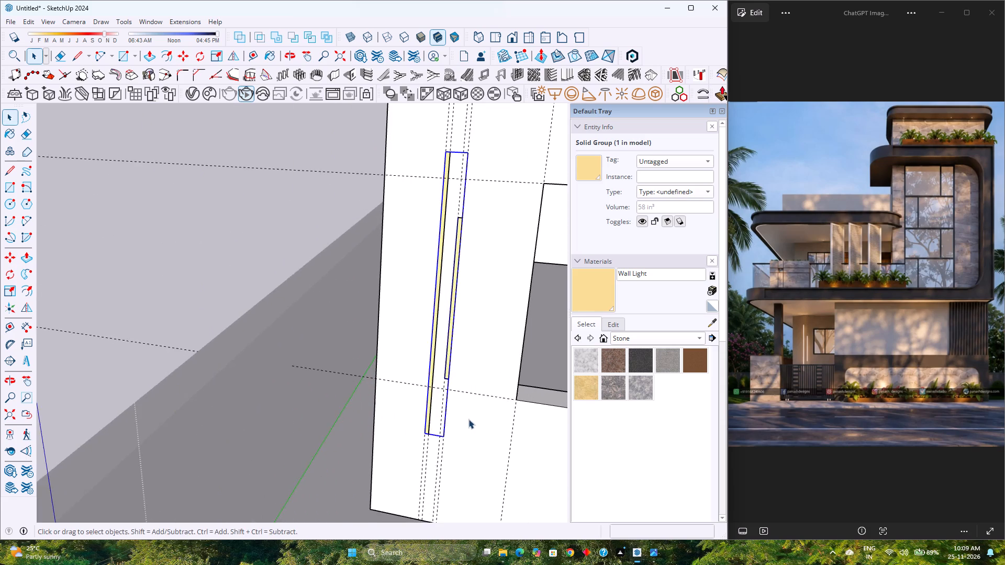
# Delete all construction guides from the model.
pyautogui.scroll(5, 468, 419)
pyautogui.keyDown('shift'); pyautogui.moveTo(463, 412); pyautogui.dragTo(291, 547, button='middle'); pyautogui.keyUp('shift')
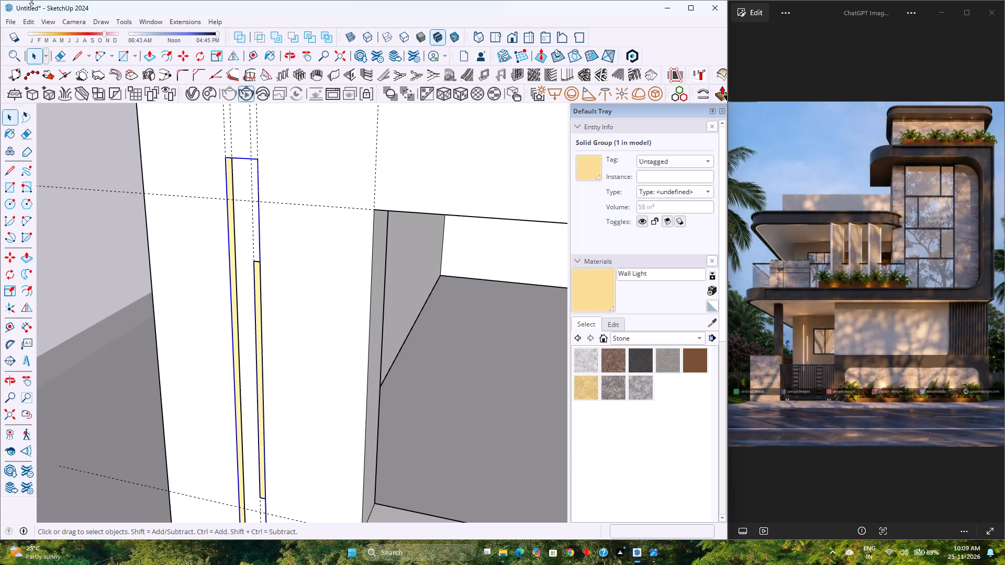
pyautogui.click(25, 23)
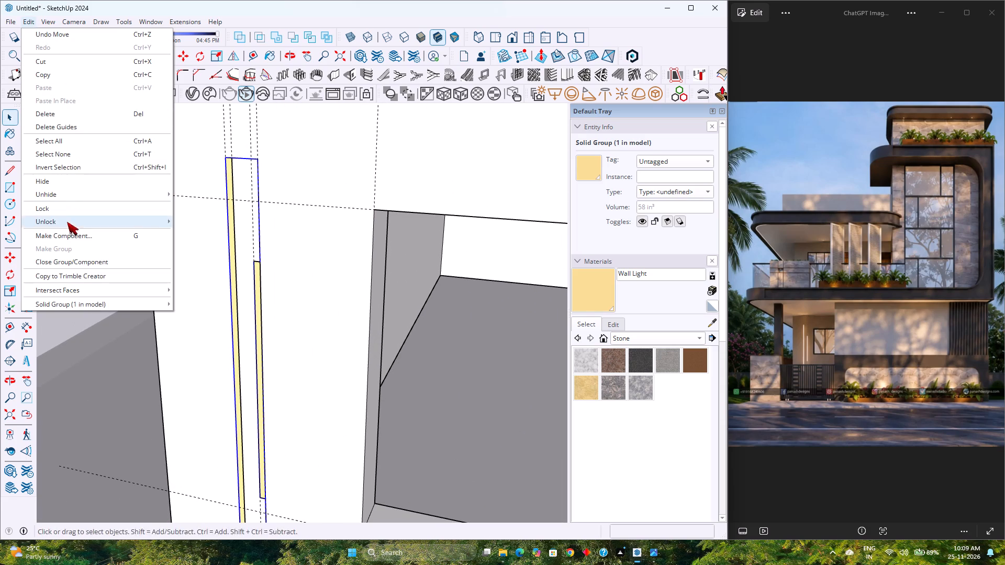
pyautogui.click(62, 126)
# Examine the light strips beside the window and the ground floor walls from several angles.
pyautogui.scroll(-5, 174, 239)
pyautogui.moveTo(174, 241); pyautogui.dragTo(264, 244, button='middle')
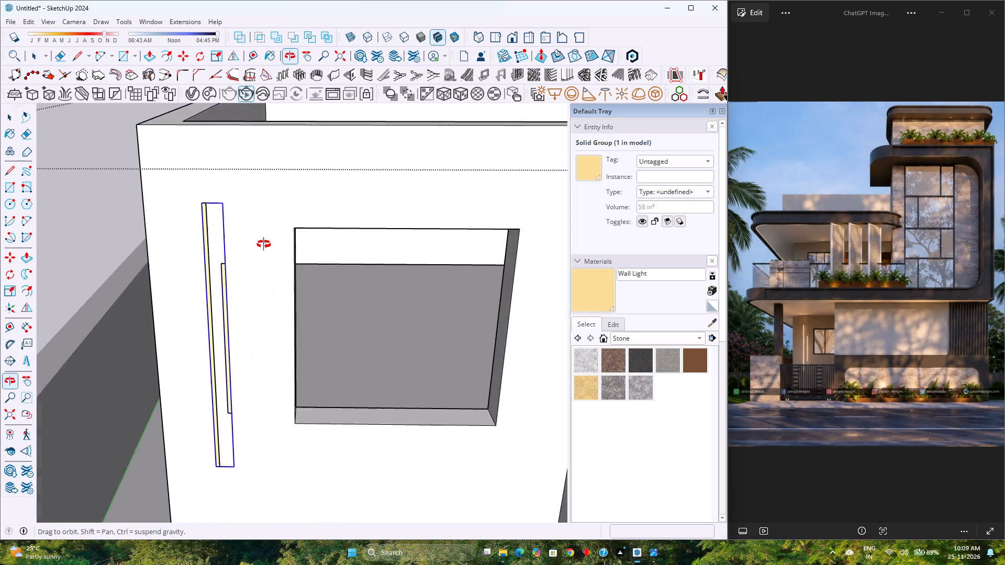
pyautogui.moveTo(264, 244); pyautogui.dragTo(267, 245, button='middle')
pyautogui.middleClick(268, 245)
pyautogui.scroll(-7, 269, 246)
pyautogui.moveTo(269, 246); pyautogui.dragTo(415, 258, button='middle')
pyautogui.scroll(-1, 417, 262)
pyautogui.scroll(3, 420, 268)
pyautogui.keyDown('shift'); pyautogui.moveTo(420, 268); pyautogui.dragTo(322, 273, button='middle'); pyautogui.keyUp('shift')
pyautogui.keyDown('shift'); pyautogui.middleClick(322, 273); pyautogui.keyUp('shift')
pyautogui.scroll(-4, 322, 273)
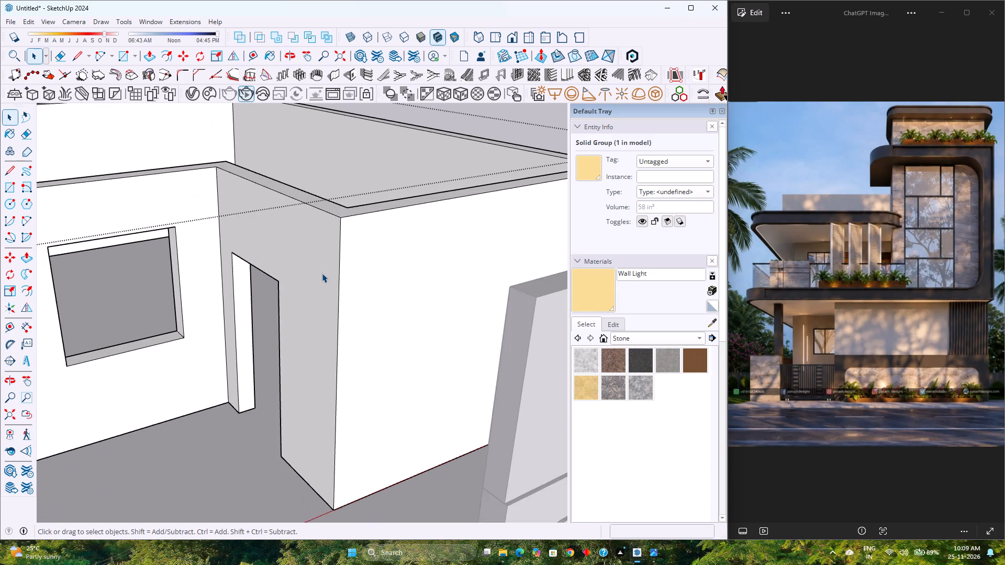
pyautogui.scroll(-10, 322, 273)
pyautogui.click(459, 152)
pyautogui.keyDown('shift'); pyautogui.moveTo(437, 220); pyautogui.dragTo(533, 326, button='middle'); pyautogui.keyUp('shift')
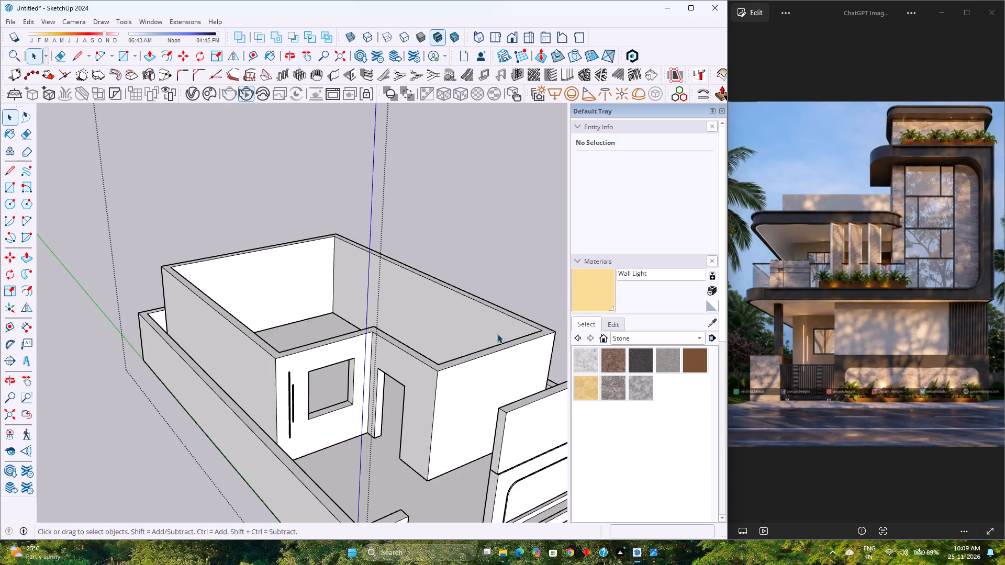
pyautogui.moveTo(438, 340); pyautogui.dragTo(341, 318, button='middle')
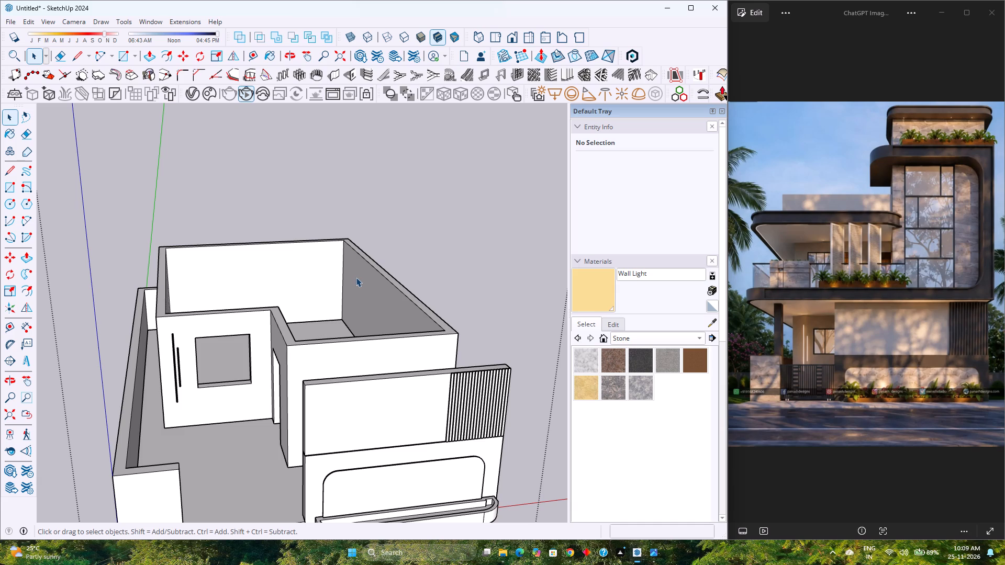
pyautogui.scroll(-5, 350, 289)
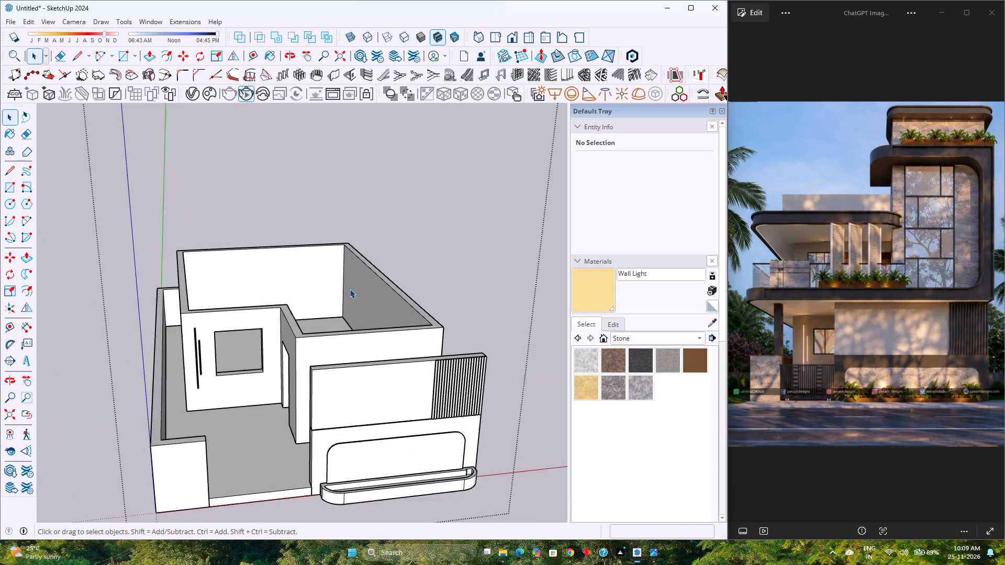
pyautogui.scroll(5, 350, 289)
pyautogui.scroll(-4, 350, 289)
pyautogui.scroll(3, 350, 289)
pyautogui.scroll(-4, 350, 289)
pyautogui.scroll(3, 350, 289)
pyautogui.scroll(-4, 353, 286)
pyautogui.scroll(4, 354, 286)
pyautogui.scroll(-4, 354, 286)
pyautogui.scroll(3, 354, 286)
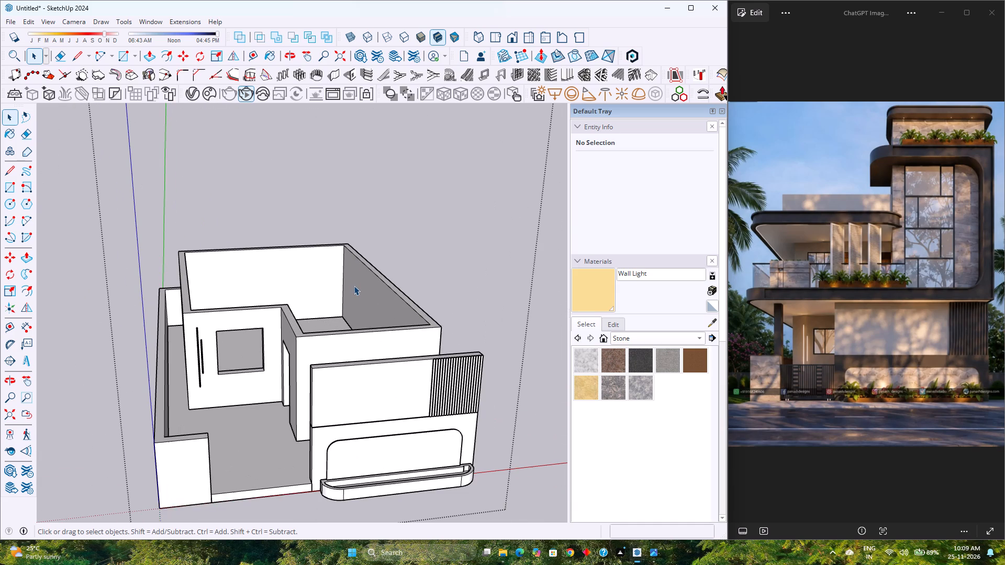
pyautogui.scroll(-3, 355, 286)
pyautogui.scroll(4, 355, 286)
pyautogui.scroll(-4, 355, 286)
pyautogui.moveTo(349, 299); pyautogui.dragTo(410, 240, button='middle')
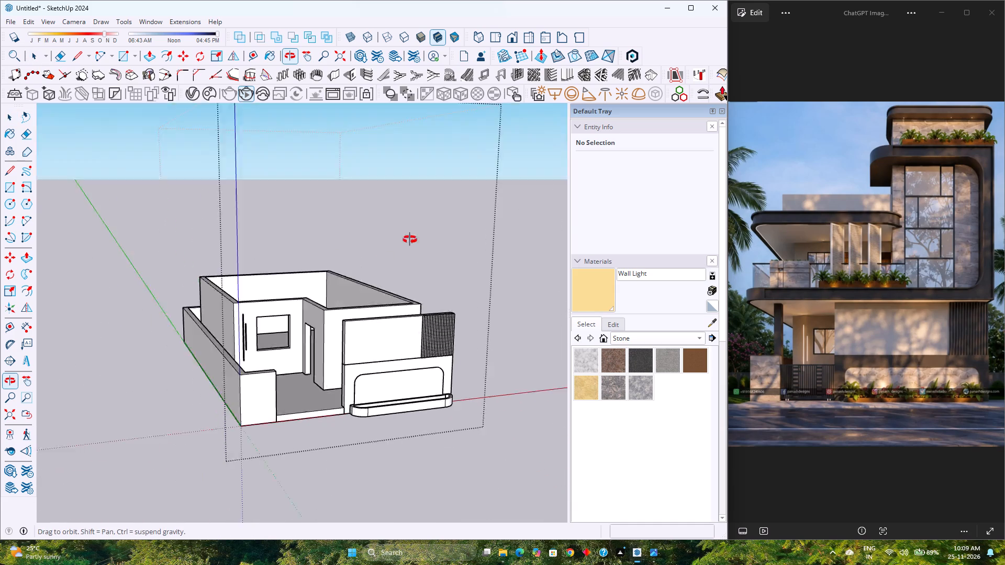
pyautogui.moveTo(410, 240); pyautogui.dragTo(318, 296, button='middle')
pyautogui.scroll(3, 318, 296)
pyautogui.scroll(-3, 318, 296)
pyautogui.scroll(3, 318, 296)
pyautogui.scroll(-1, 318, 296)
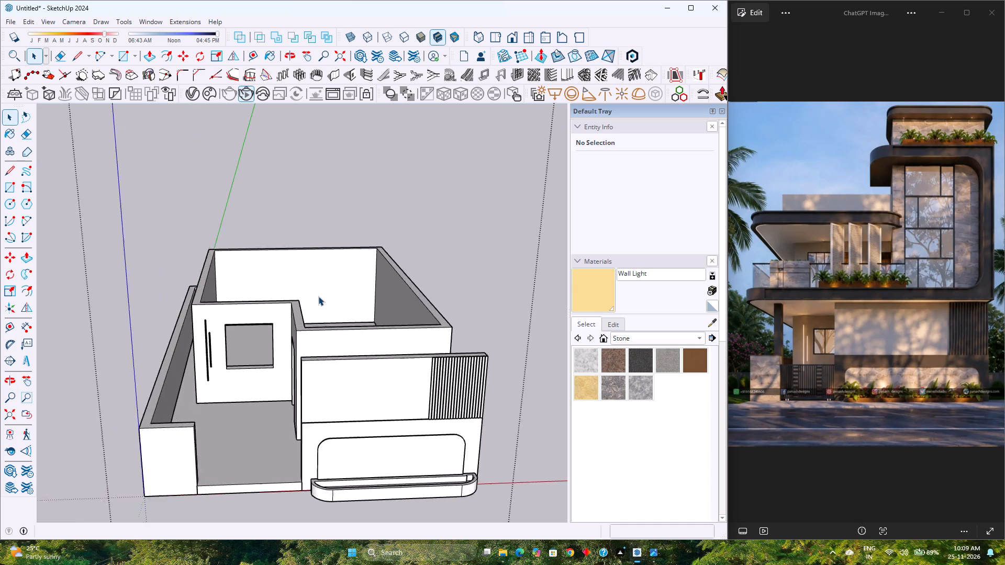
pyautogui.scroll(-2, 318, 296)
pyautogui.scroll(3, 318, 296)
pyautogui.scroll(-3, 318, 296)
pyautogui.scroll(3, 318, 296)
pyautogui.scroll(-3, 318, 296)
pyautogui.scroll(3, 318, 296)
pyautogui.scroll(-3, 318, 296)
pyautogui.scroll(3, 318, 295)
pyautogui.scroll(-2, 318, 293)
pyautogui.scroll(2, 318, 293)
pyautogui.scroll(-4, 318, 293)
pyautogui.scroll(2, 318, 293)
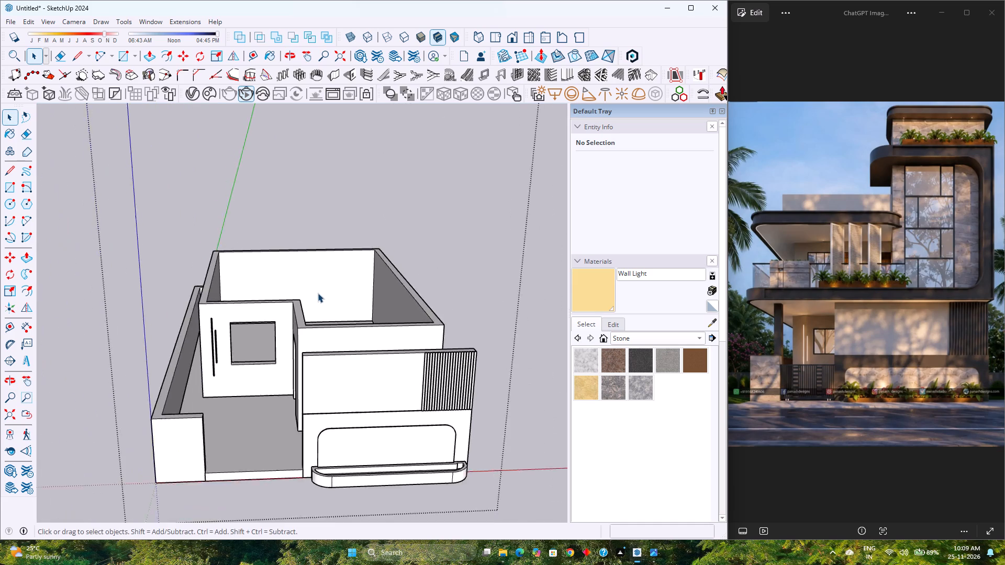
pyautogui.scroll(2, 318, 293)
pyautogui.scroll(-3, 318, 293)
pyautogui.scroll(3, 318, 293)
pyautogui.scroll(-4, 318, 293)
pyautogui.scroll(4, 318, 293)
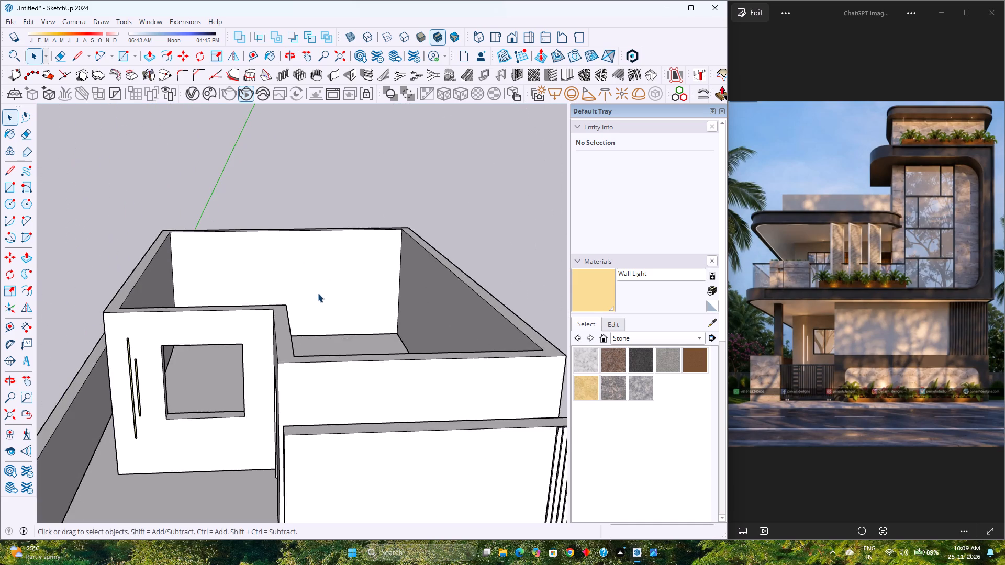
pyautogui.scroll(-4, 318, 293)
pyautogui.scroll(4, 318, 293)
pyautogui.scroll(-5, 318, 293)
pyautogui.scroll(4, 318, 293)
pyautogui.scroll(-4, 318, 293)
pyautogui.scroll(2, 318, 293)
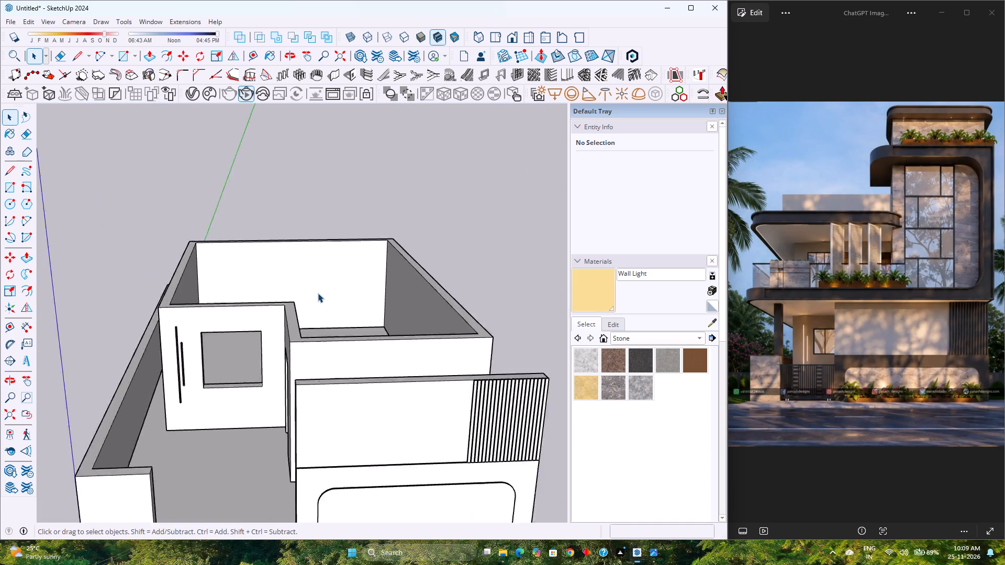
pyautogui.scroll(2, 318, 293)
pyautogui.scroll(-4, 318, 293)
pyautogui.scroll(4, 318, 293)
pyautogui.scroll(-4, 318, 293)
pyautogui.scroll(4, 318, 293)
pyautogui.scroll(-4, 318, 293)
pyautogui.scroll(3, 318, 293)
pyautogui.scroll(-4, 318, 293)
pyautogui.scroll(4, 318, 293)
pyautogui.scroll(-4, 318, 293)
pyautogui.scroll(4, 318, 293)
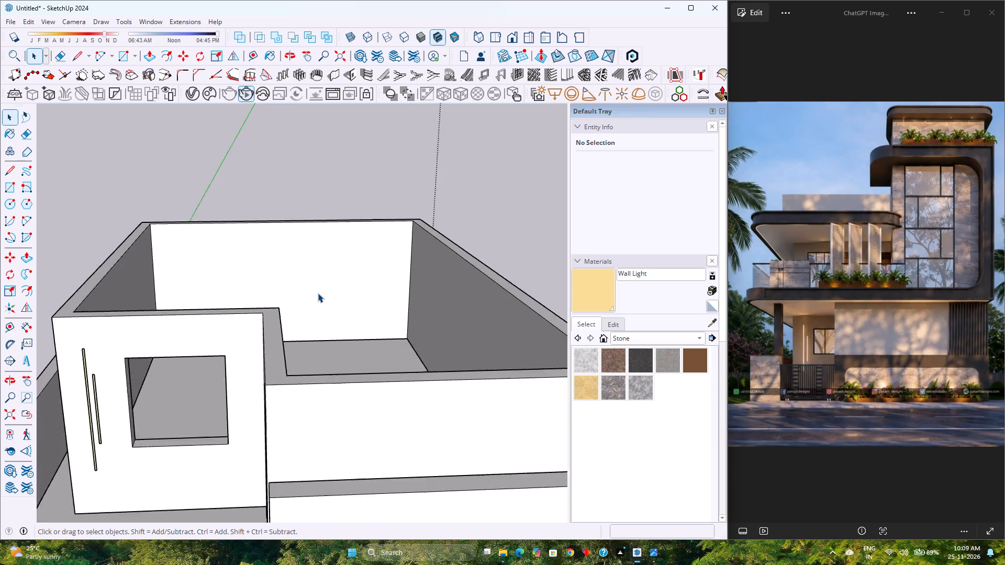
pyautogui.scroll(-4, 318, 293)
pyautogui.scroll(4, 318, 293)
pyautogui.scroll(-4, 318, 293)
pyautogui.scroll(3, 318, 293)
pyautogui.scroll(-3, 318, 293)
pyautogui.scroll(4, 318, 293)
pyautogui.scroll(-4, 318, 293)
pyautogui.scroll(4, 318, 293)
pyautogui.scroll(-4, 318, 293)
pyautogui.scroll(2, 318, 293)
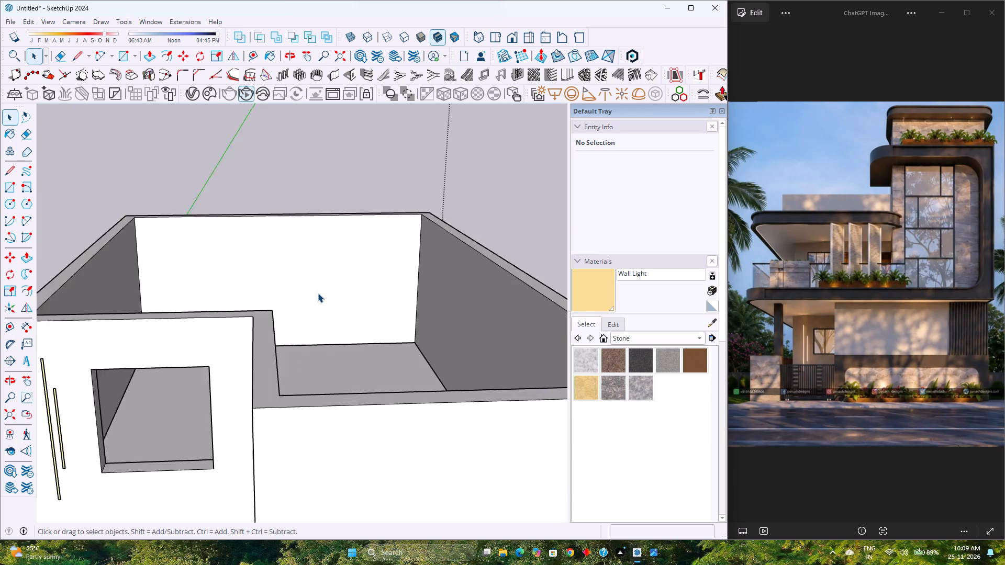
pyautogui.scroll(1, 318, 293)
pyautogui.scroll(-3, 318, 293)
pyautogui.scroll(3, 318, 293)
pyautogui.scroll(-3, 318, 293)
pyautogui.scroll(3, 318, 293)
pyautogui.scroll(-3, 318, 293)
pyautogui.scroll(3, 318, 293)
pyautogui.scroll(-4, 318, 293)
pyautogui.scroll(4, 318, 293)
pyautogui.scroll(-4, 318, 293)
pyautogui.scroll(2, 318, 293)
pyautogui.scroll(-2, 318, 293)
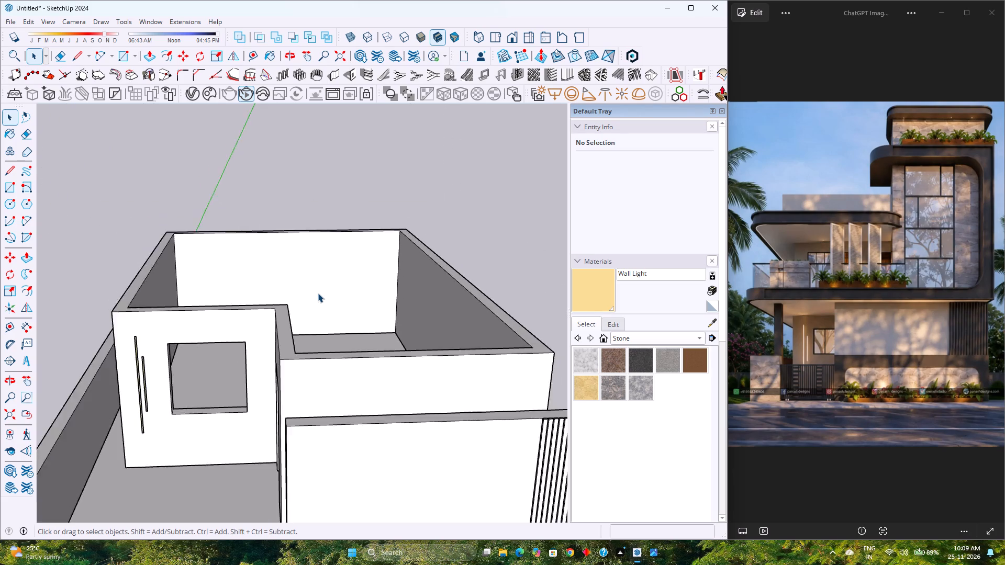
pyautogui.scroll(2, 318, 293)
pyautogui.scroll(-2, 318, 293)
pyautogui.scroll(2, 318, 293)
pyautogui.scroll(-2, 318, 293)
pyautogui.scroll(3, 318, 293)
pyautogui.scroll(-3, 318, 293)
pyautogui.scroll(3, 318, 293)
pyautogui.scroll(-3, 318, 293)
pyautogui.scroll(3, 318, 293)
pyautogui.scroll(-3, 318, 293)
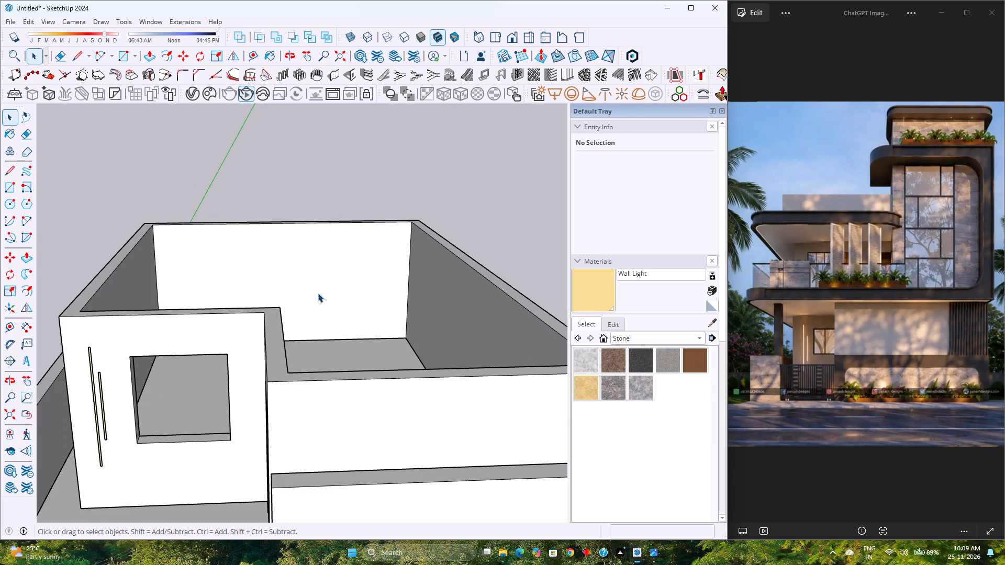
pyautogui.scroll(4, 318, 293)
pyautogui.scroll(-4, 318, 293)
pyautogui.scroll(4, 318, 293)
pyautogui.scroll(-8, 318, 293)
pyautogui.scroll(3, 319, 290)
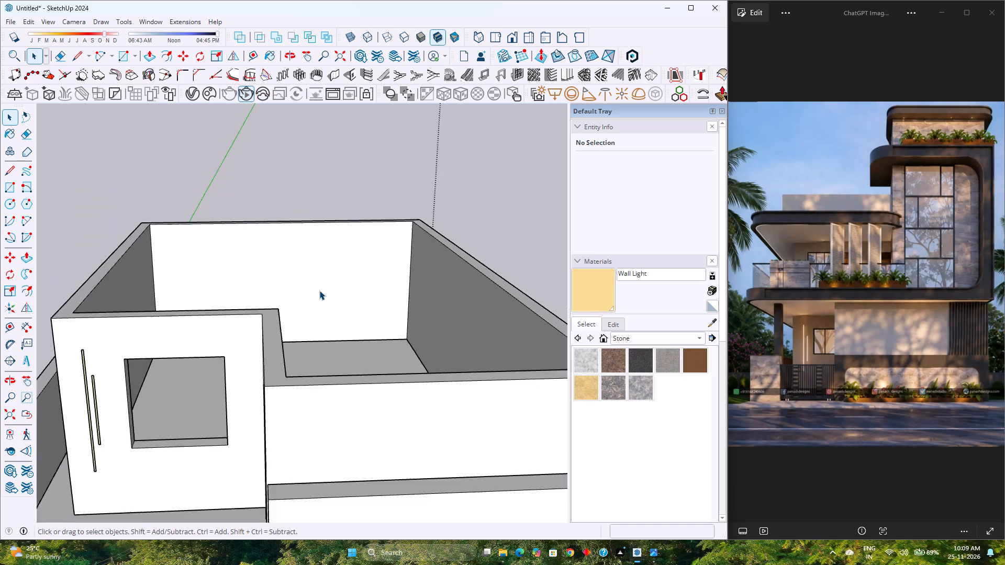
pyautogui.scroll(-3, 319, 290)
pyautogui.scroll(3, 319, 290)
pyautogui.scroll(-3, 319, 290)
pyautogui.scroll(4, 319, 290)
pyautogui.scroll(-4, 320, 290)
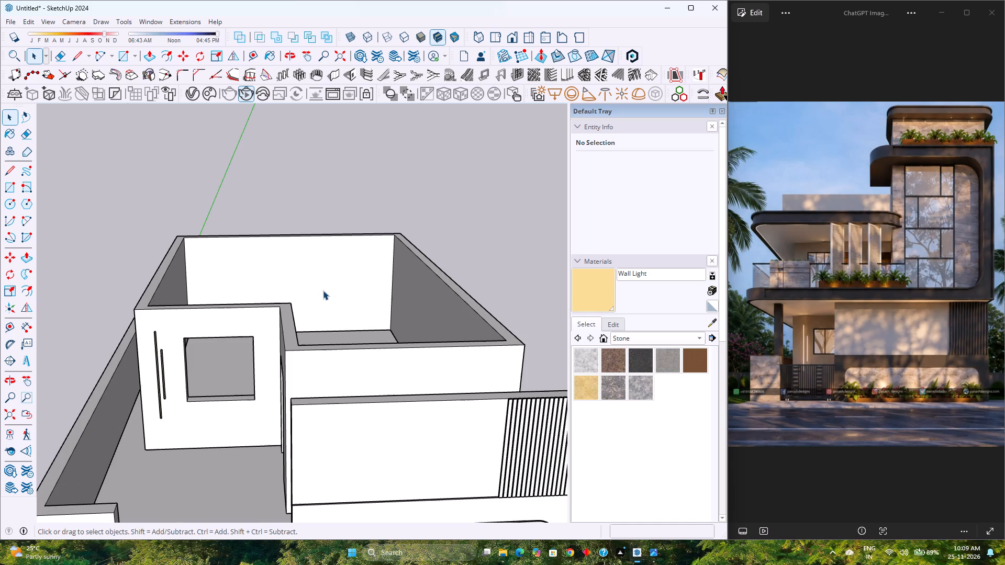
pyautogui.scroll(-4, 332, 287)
# Hide the light strip group set in the wall grooves beside the window.
pyautogui.moveTo(286, 359); pyautogui.dragTo(373, 263, button='middle')
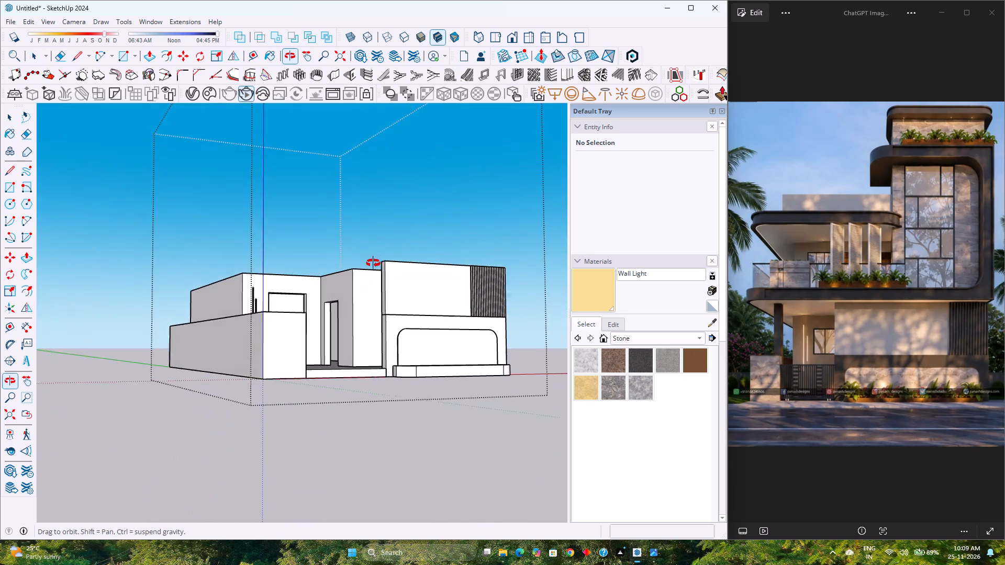
pyautogui.moveTo(373, 263); pyautogui.dragTo(255, 290, button='middle')
pyautogui.middleClick(255, 290)
pyautogui.scroll(6, 229, 323)
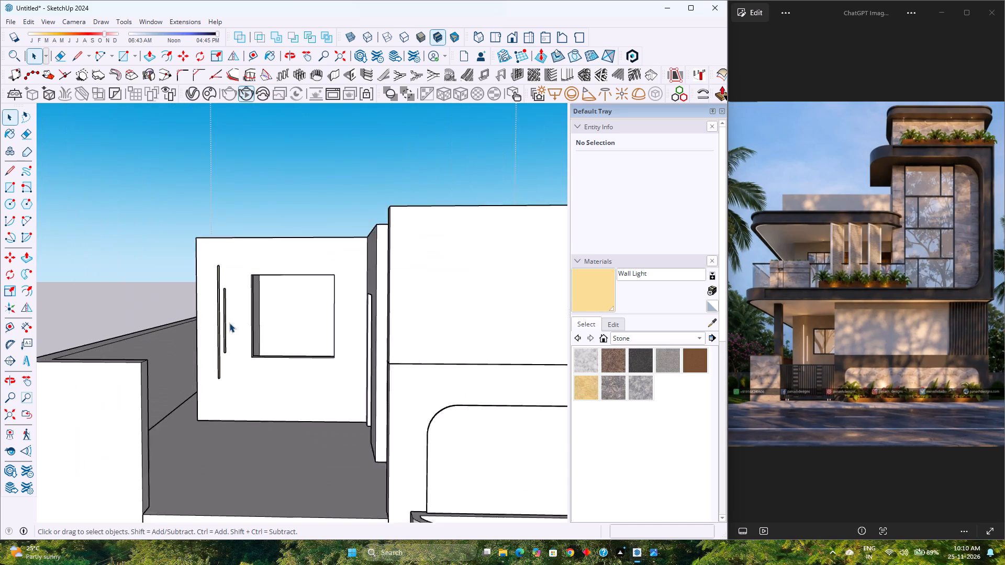
pyautogui.scroll(12, 229, 323)
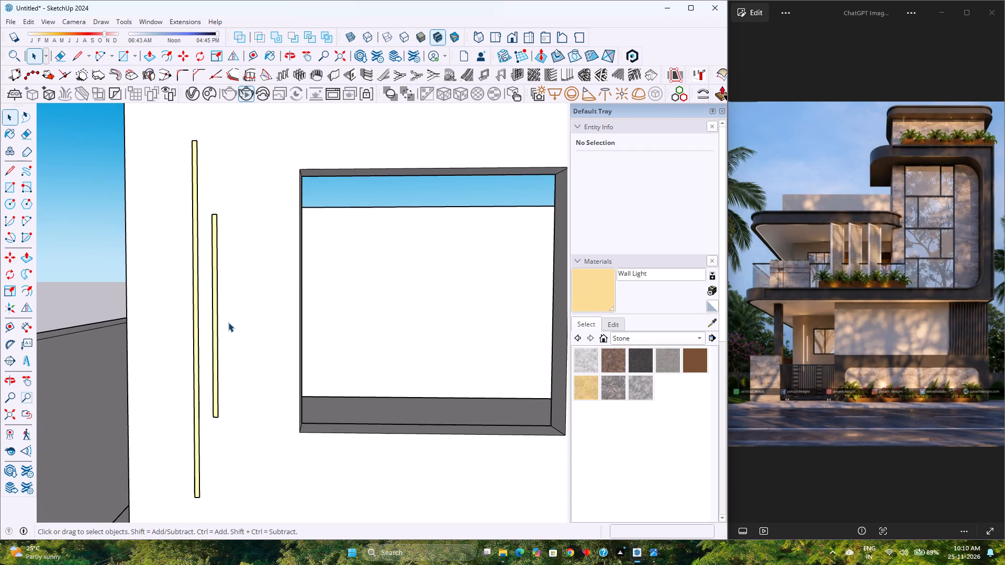
pyautogui.click(216, 311)
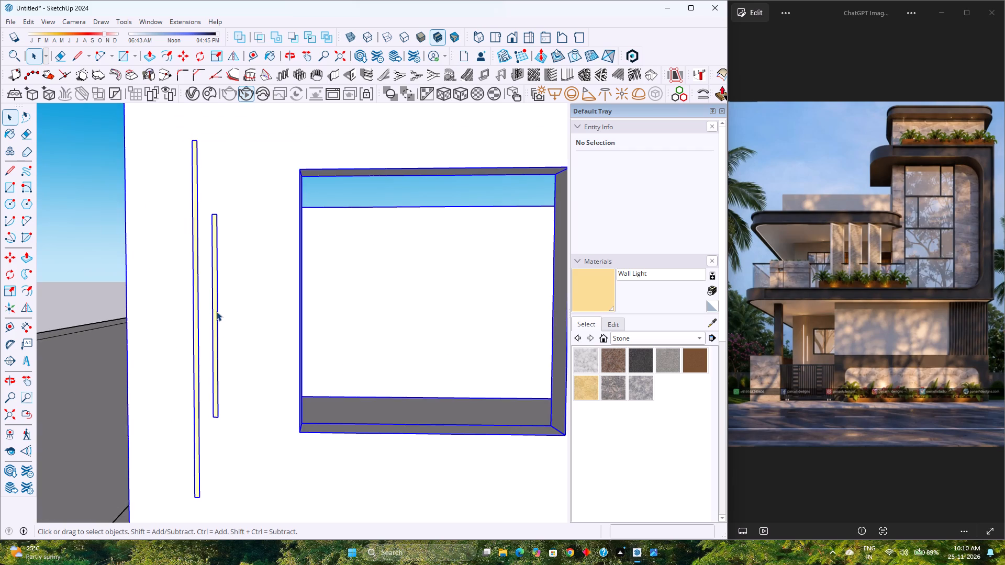
pyautogui.click(216, 311)
pyautogui.click(216, 311)
pyautogui.rightClick(216, 311)
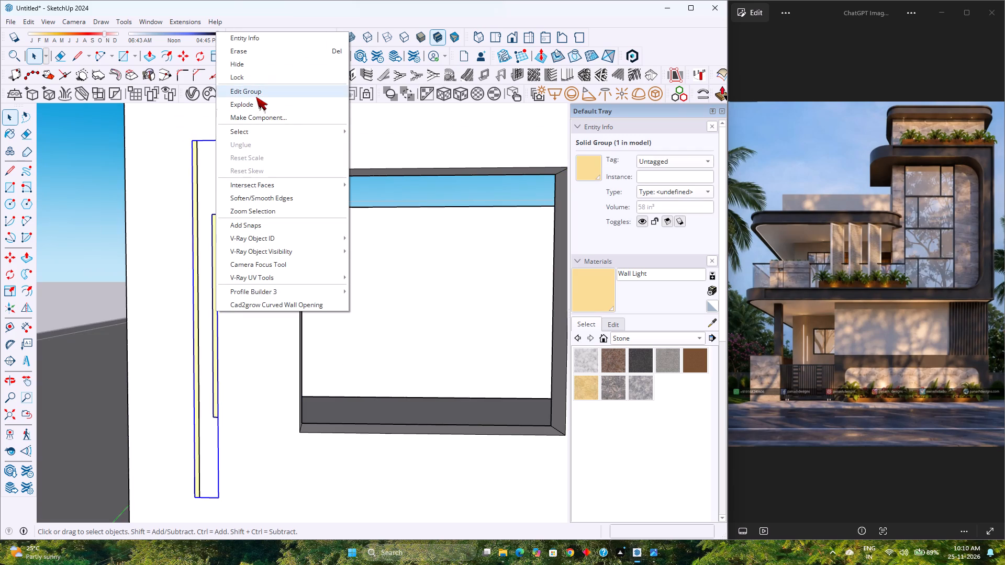
pyautogui.click(245, 63)
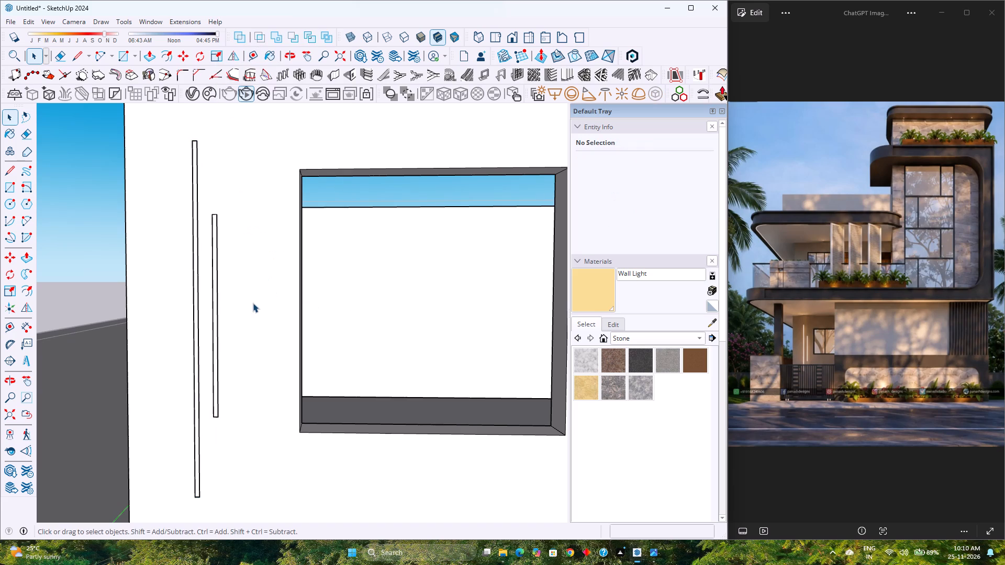
# Push/Pull the window-side inner face of the shorter groove 3" toward the window.
pyautogui.scroll(-4, 253, 303)
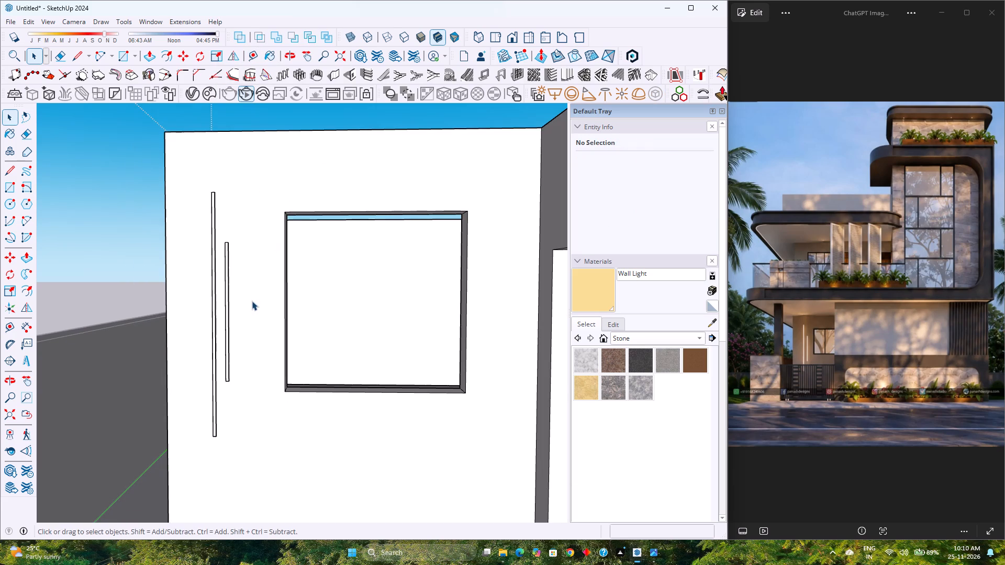
pyautogui.moveTo(267, 327); pyautogui.dragTo(297, 374, button='middle')
pyautogui.scroll(4, 219, 345)
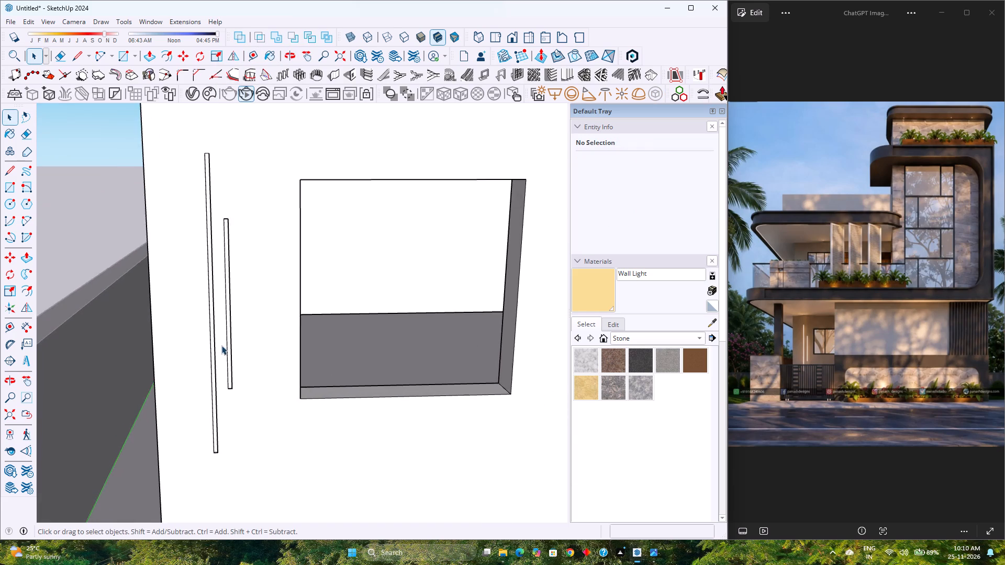
pyautogui.scroll(4, 221, 345)
pyautogui.moveTo(222, 345); pyautogui.dragTo(310, 416, button='middle')
pyautogui.middleClick(310, 416)
pyautogui.scroll(6, 248, 375)
pyautogui.moveTo(238, 382); pyautogui.dragTo(323, 401, button='middle')
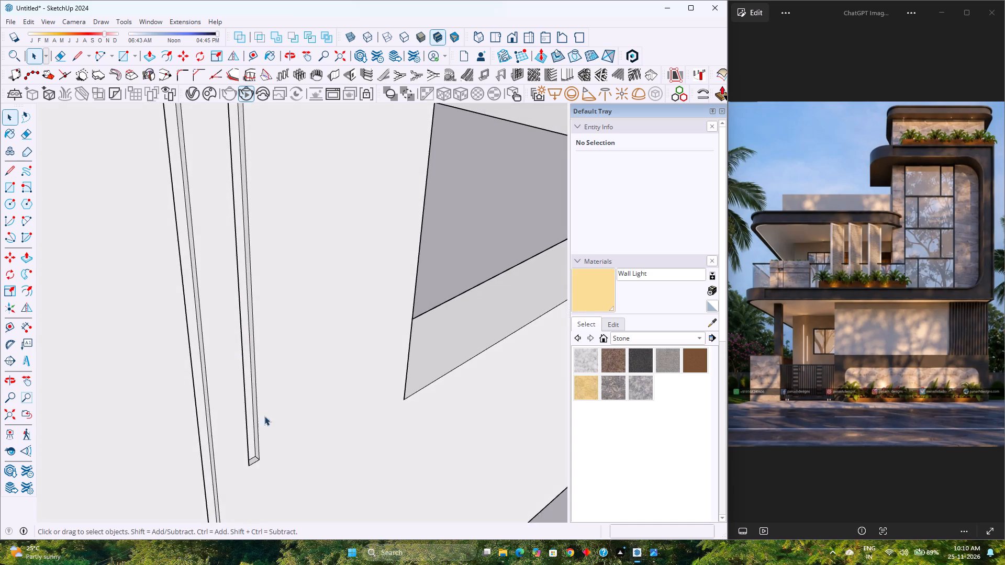
pyautogui.scroll(4, 252, 420)
pyautogui.click(257, 408)
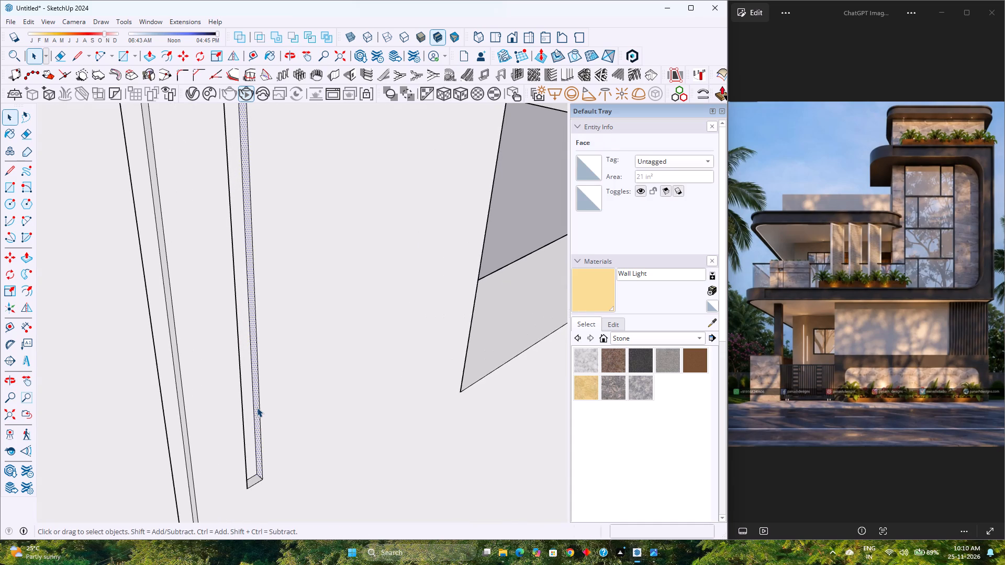
pyautogui.press('p')
pyautogui.press('Escape')
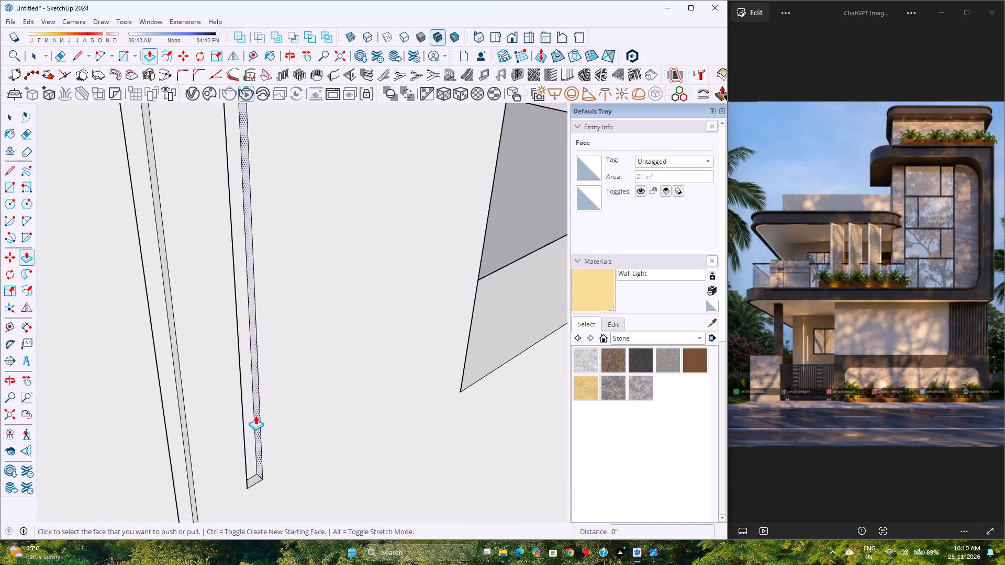
pyautogui.click(257, 414)
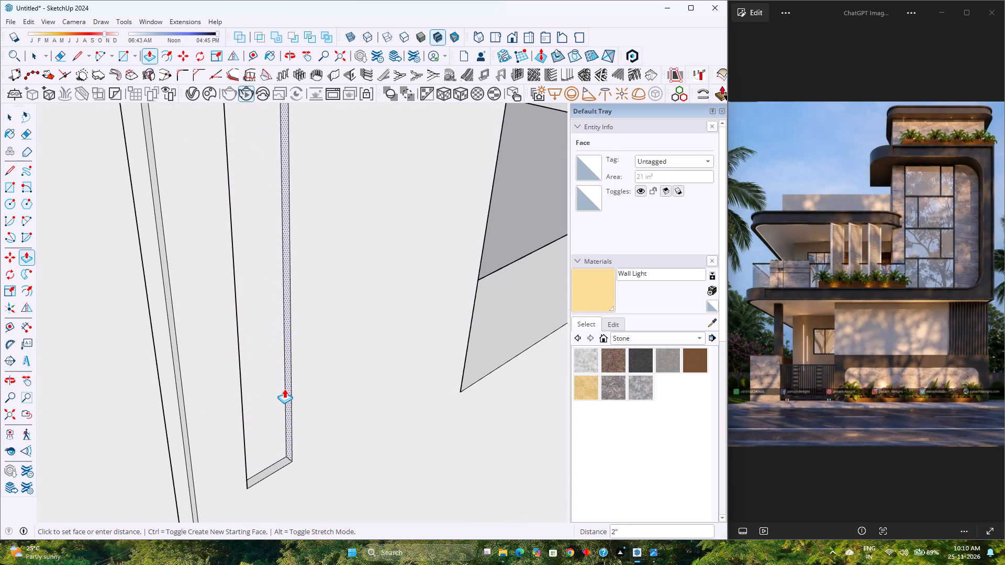
pyautogui.scroll(-8, 284, 389)
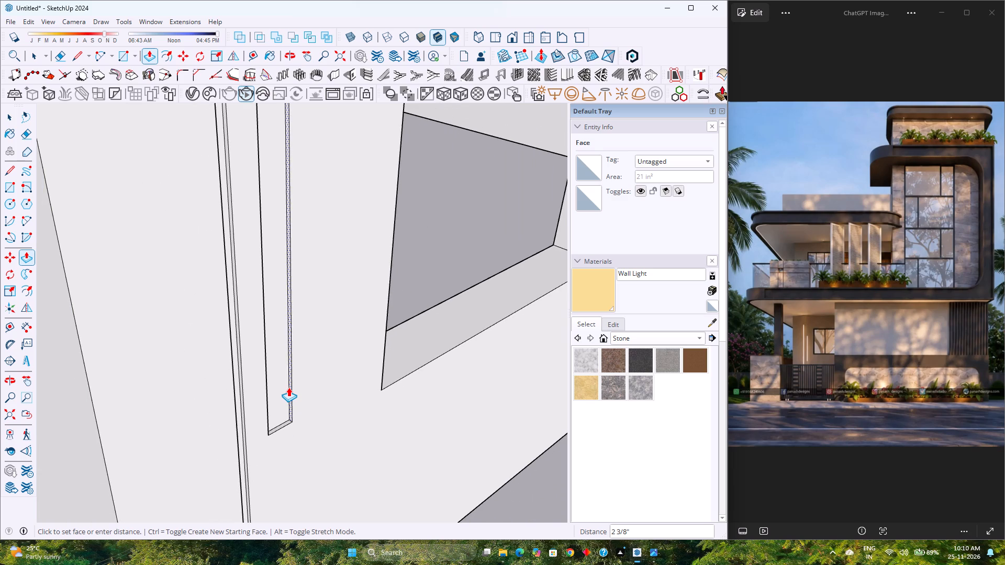
pyautogui.press('3')
pyautogui.press('Return')
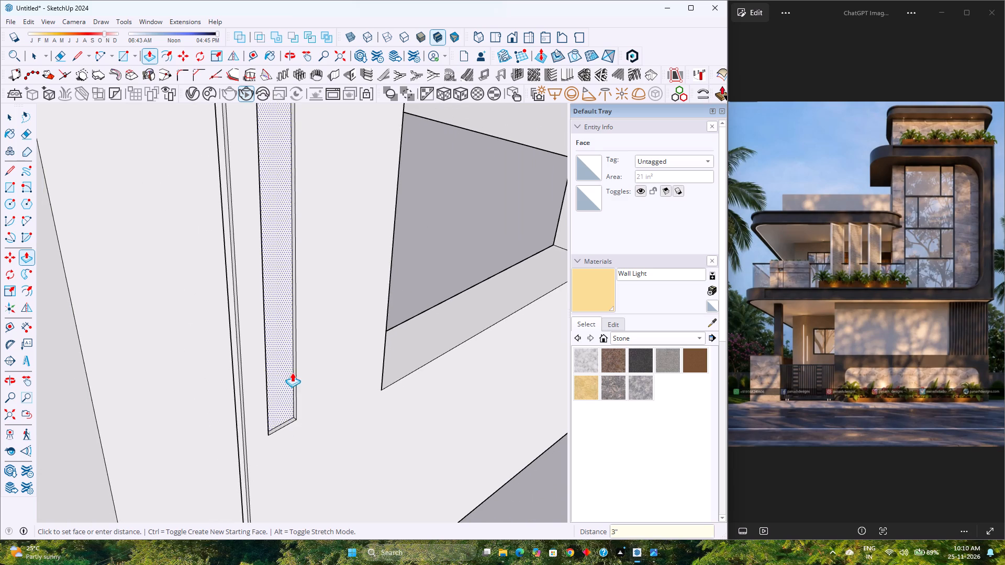
# Push/Pull the opposite inner side face of the shorter groove 3" toward the window, restoring the groove to a narrow slot.
pyautogui.moveTo(290, 372); pyautogui.dragTo(25, 404, button='middle')
pyautogui.scroll(7, 224, 395)
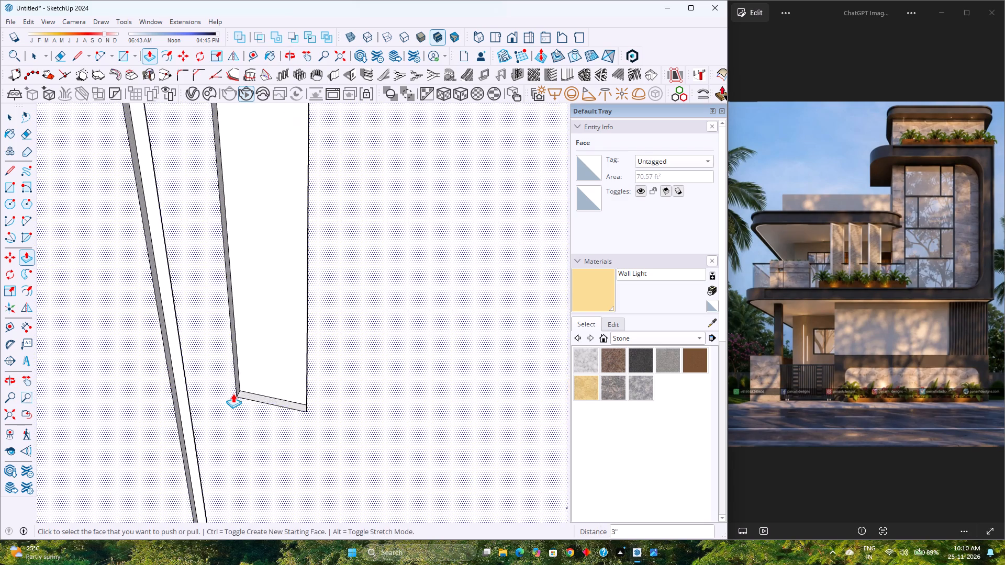
pyautogui.scroll(7, 239, 388)
pyautogui.moveTo(239, 389); pyautogui.dragTo(214, 405, button='middle')
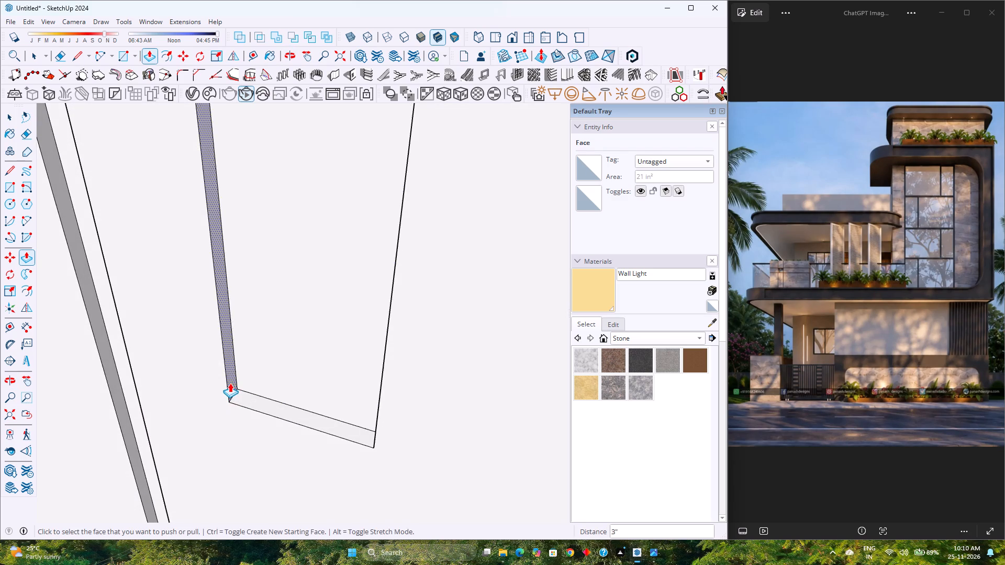
pyautogui.click(230, 383)
pyautogui.press('3')
pyautogui.press('Return')
# Push/Pull the window-side inner face of the longer groove 2" toward the window.
pyautogui.scroll(-4, 262, 391)
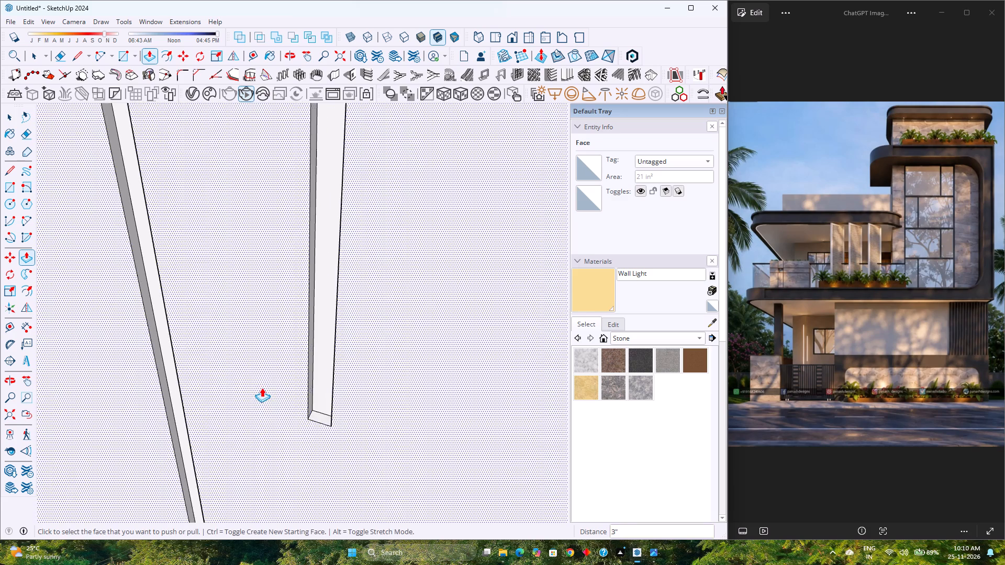
pyautogui.scroll(-5, 262, 388)
pyautogui.moveTo(243, 383); pyautogui.dragTo(358, 330, button='middle')
pyautogui.middleClick(358, 330)
pyautogui.scroll(-18, 323, 335)
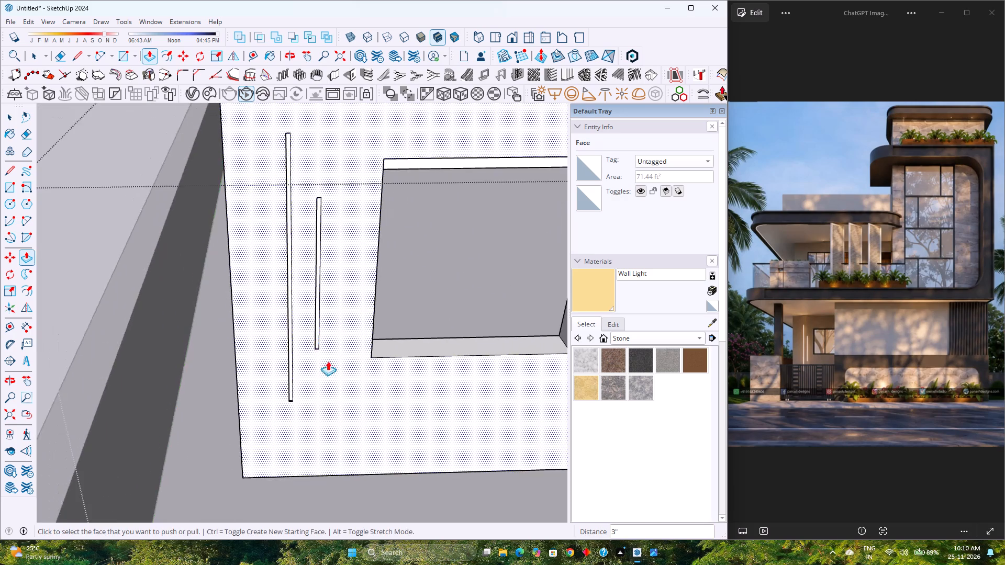
pyautogui.moveTo(328, 367); pyautogui.dragTo(363, 358, button='middle')
pyautogui.middleClick(363, 358)
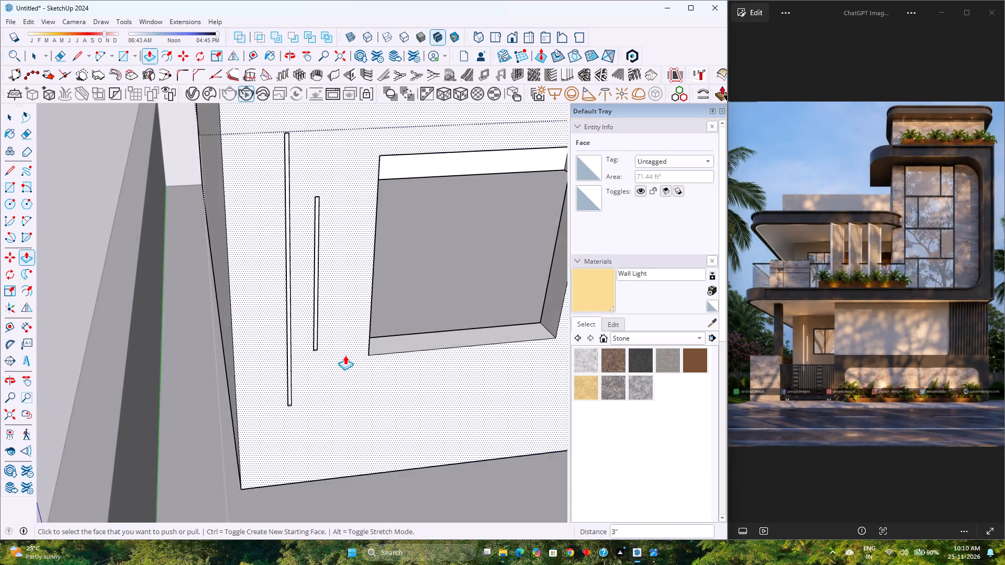
pyautogui.scroll(16, 285, 337)
pyautogui.moveTo(298, 356); pyautogui.dragTo(386, 364, button='middle')
pyautogui.middleClick(386, 364)
pyautogui.scroll(2, 287, 398)
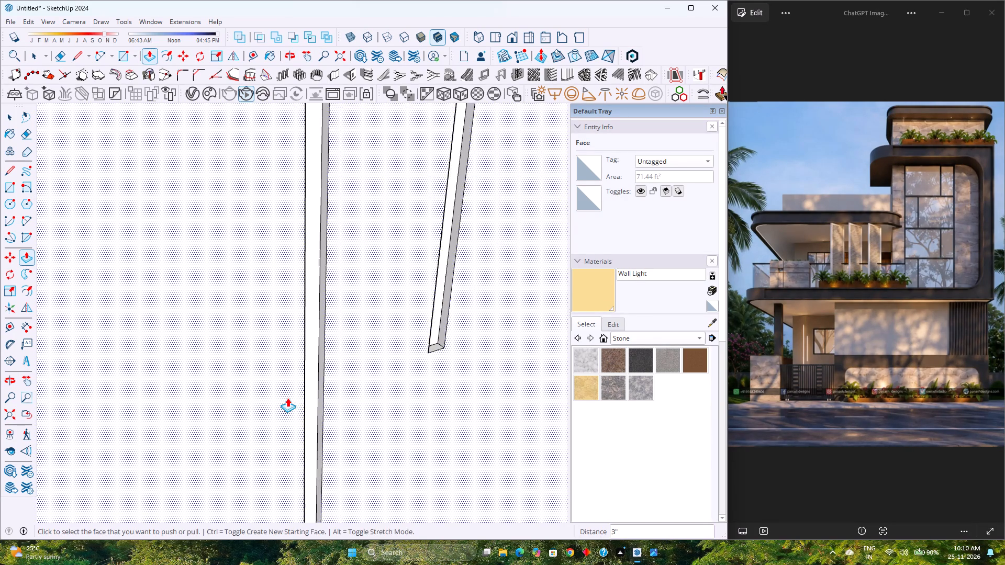
pyautogui.scroll(6, 287, 398)
pyautogui.moveTo(292, 398); pyautogui.dragTo(329, 412, button='middle')
pyautogui.click(336, 399)
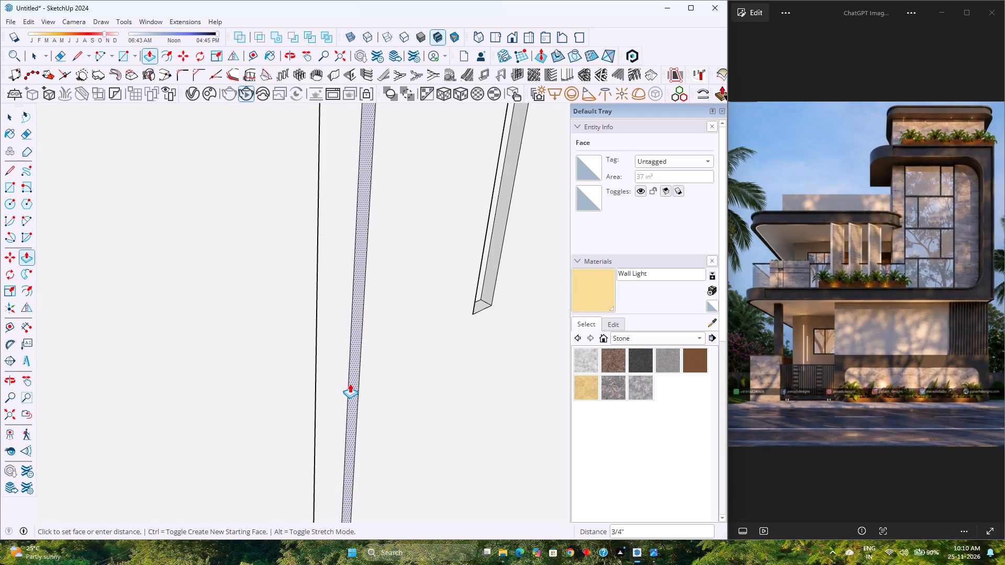
pyautogui.press('2')
pyautogui.press('Return')
# Push/Pull the opposite inner side face of the longer groove 2" toward the window, restoring the groove to a narrow slot.
pyautogui.scroll(-1, 350, 381)
pyautogui.moveTo(350, 381); pyautogui.dragTo(91, 370, button='middle')
pyautogui.scroll(1, 264, 381)
pyautogui.moveTo(263, 381); pyautogui.dragTo(248, 381, button='middle')
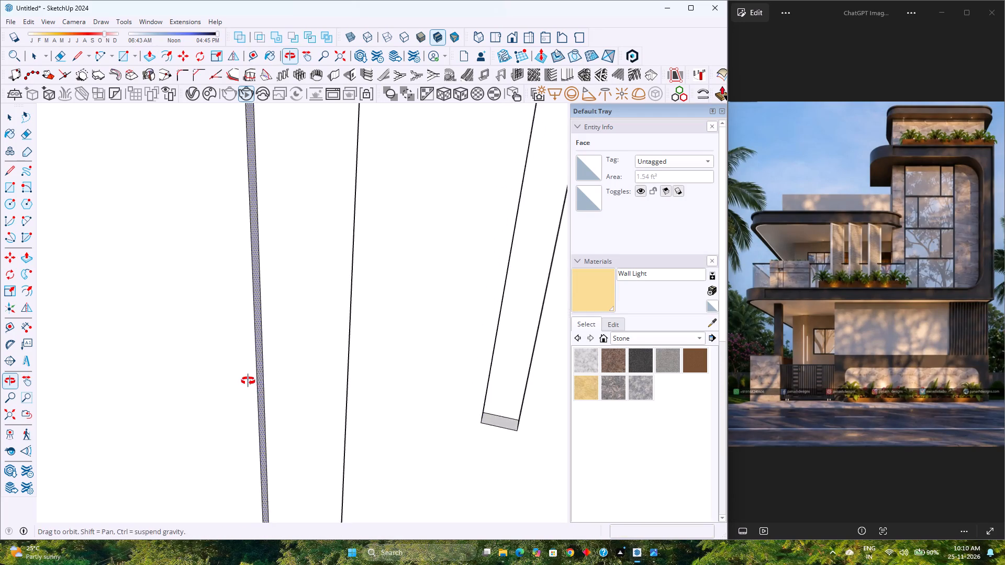
pyautogui.moveTo(248, 381); pyautogui.dragTo(222, 381, button='middle')
pyautogui.click(255, 370)
pyautogui.press('2')
pyautogui.press('Return')
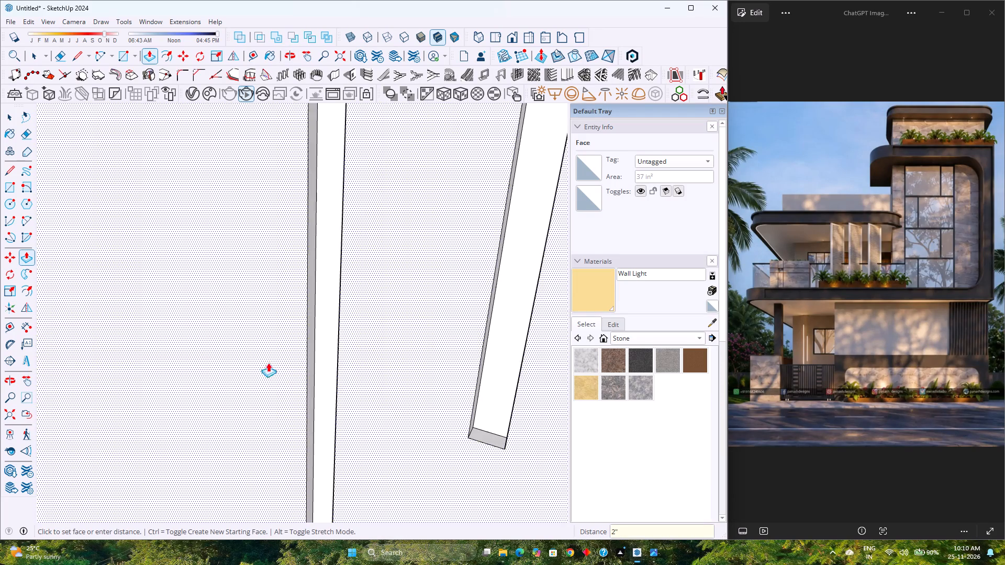
# Unhide all hidden objects to bring back the light strip group.
pyautogui.scroll(-10, 261, 356)
pyautogui.moveTo(264, 351); pyautogui.dragTo(326, 338, button='middle')
pyautogui.scroll(-10, 326, 338)
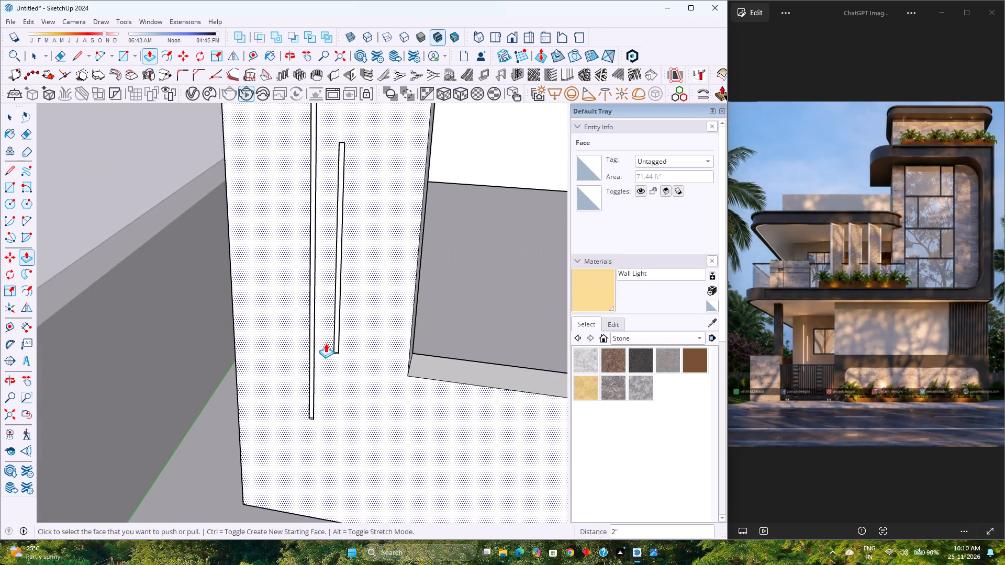
pyautogui.moveTo(326, 344); pyautogui.dragTo(343, 315, button='middle')
pyautogui.scroll(-5, 344, 314)
pyautogui.moveTo(333, 325); pyautogui.dragTo(351, 277, button='middle')
pyautogui.middleClick(351, 277)
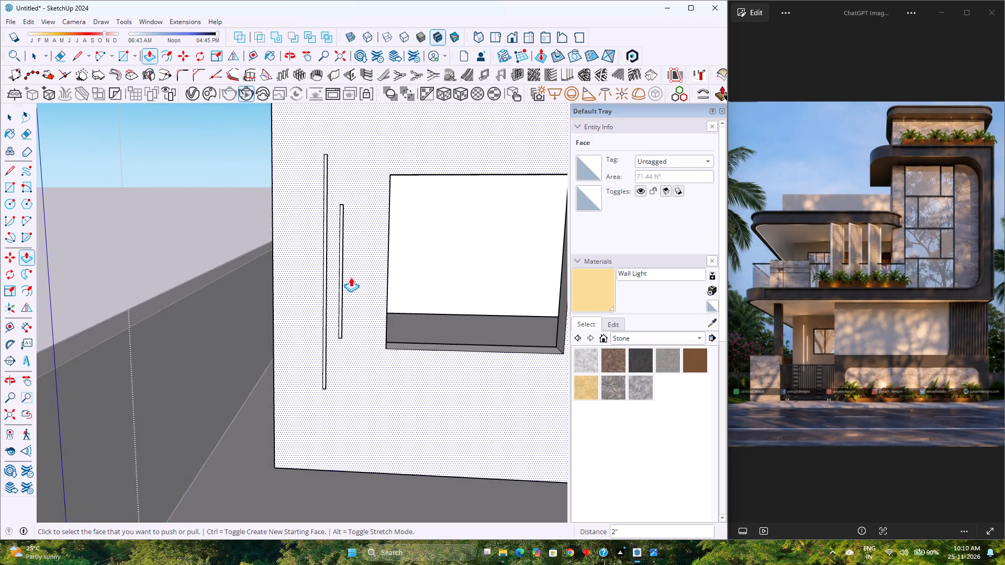
pyautogui.click(30, 23)
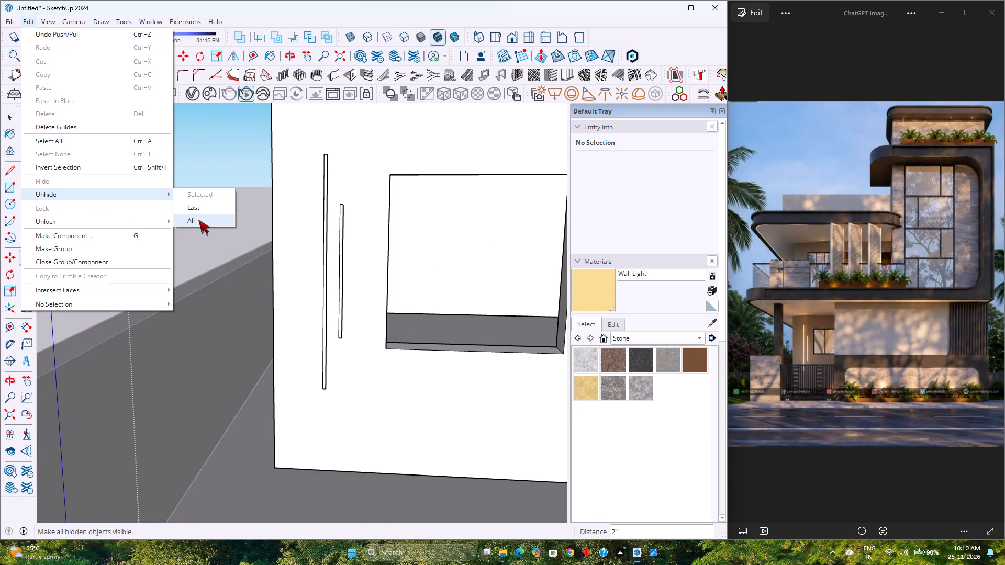
pyautogui.click(198, 220)
# Inside the light strip group, move the shorter strip 3" toward the window so it sits in the shorter groove.
pyautogui.scroll(3, 366, 330)
pyautogui.scroll(2, 313, 363)
pyautogui.press('space')
pyautogui.scroll(2, 317, 340)
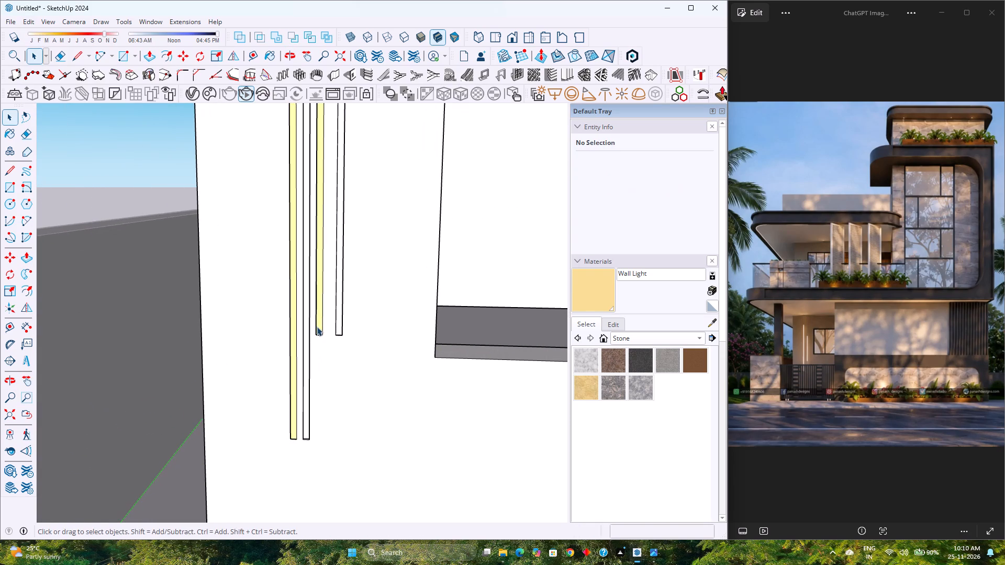
pyautogui.click(319, 324)
pyautogui.doubleClick(319, 324)
pyautogui.scroll(4, 319, 324)
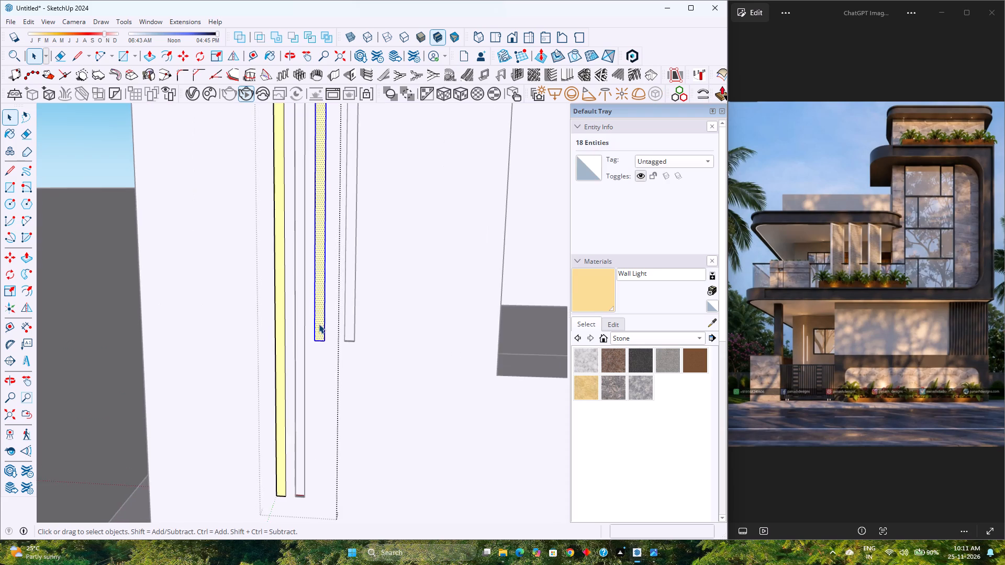
pyautogui.moveTo(319, 323); pyautogui.dragTo(367, 395, button='middle')
pyautogui.middleClick(367, 395)
pyautogui.scroll(8, 305, 327)
pyautogui.tripleClick(328, 323)
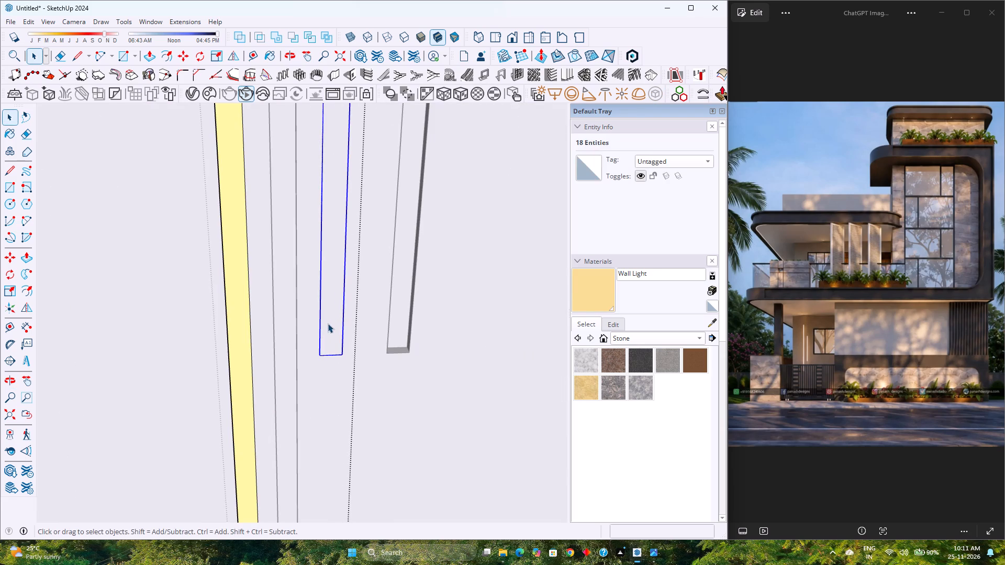
pyautogui.tripleClick(328, 323)
pyautogui.click(329, 324)
pyautogui.press('m')
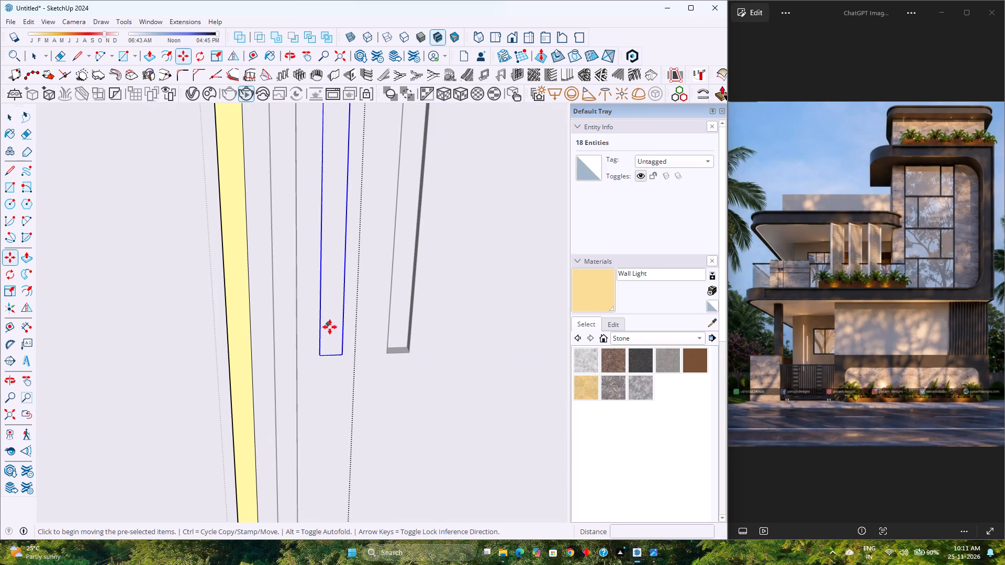
pyautogui.click(341, 352)
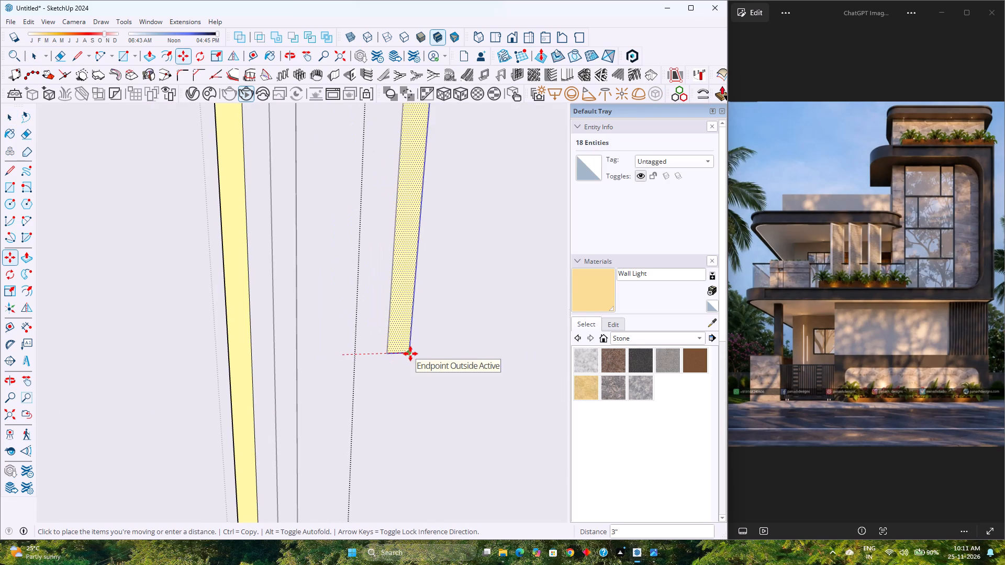
pyautogui.click(410, 354)
pyautogui.press('space')
pyautogui.scroll(-4, 258, 327)
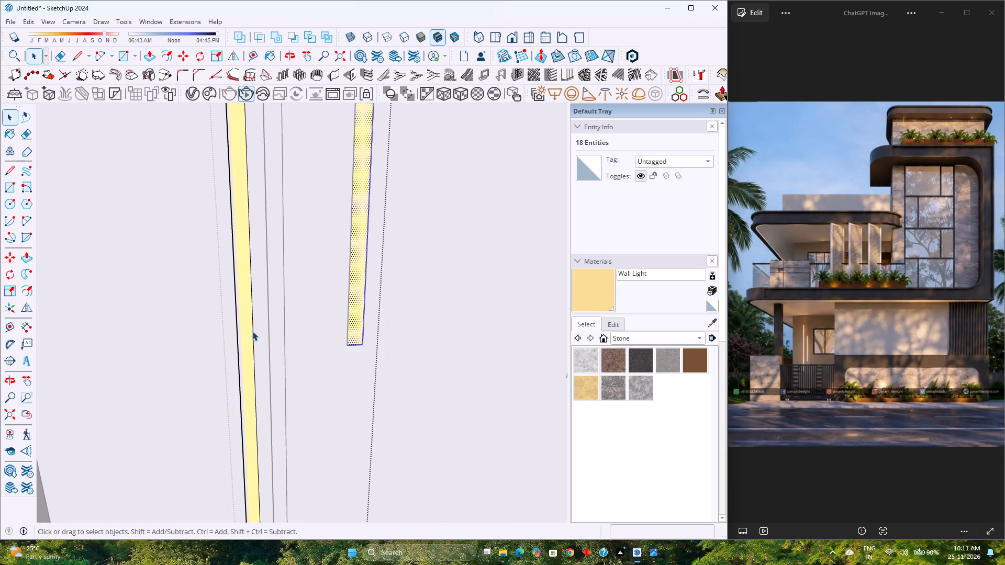
# Move the longer light strip toward the window into the longer groove, snapping corner to corner, and leave the group.
pyautogui.tripleClick(248, 332)
pyautogui.click(248, 332)
pyautogui.scroll(-5, 248, 332)
pyautogui.press('m')
pyautogui.scroll(-4, 248, 332)
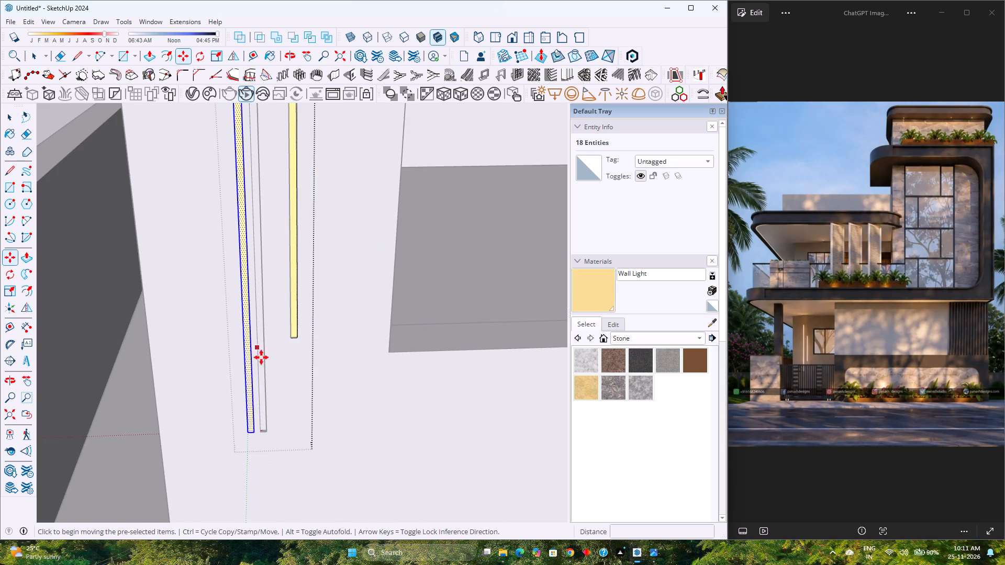
pyautogui.scroll(7, 252, 447)
pyautogui.click(254, 421)
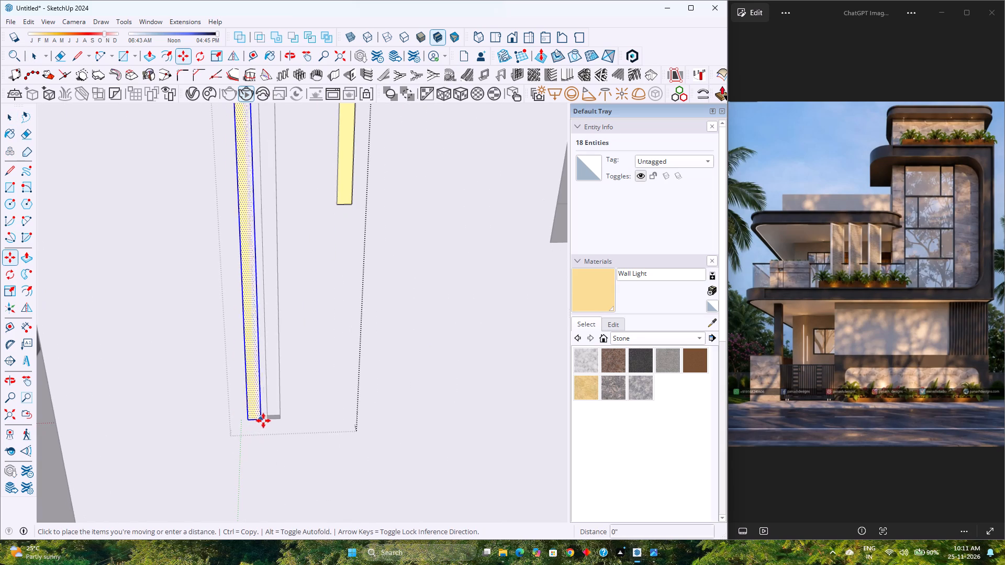
pyautogui.click(281, 420)
pyautogui.scroll(-5, 306, 414)
pyautogui.press('space')
pyautogui.scroll(-5, 303, 414)
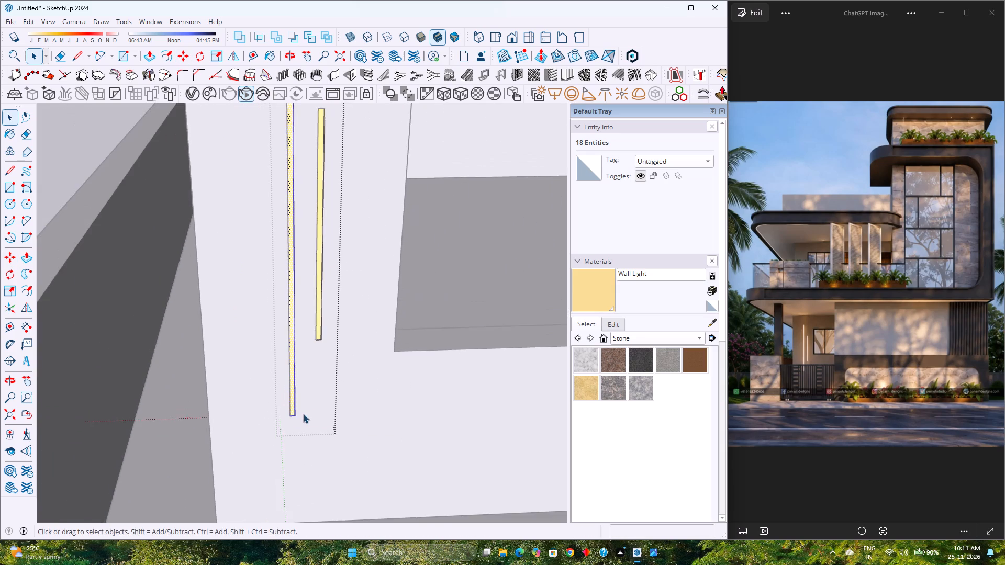
pyautogui.press('Escape')
pyautogui.scroll(-13, 293, 411)
pyautogui.click(164, 389)
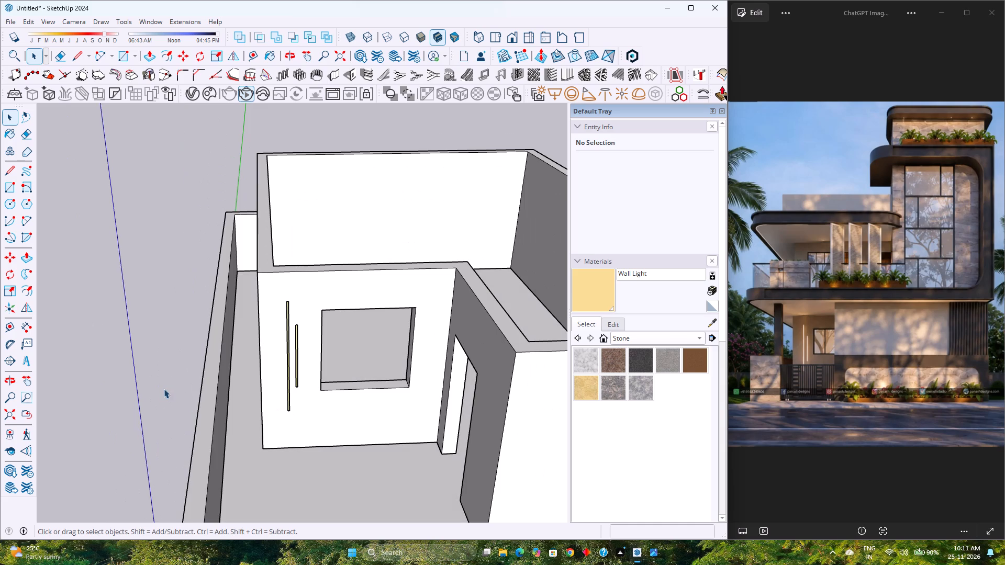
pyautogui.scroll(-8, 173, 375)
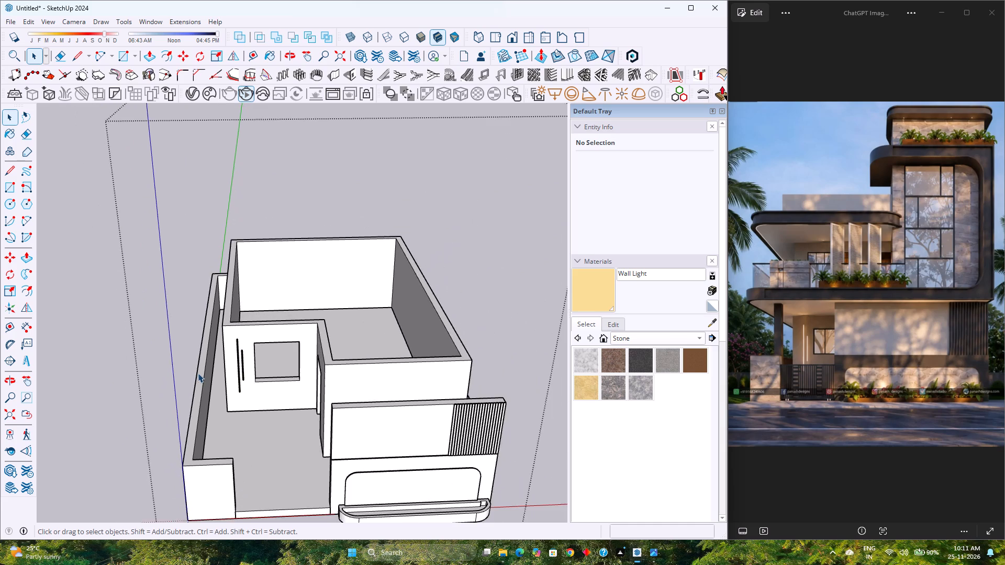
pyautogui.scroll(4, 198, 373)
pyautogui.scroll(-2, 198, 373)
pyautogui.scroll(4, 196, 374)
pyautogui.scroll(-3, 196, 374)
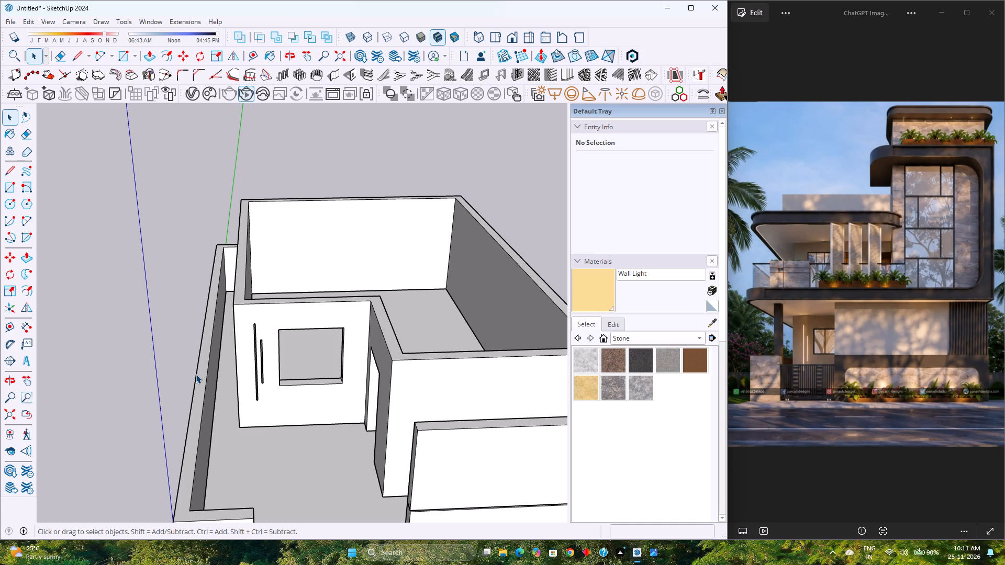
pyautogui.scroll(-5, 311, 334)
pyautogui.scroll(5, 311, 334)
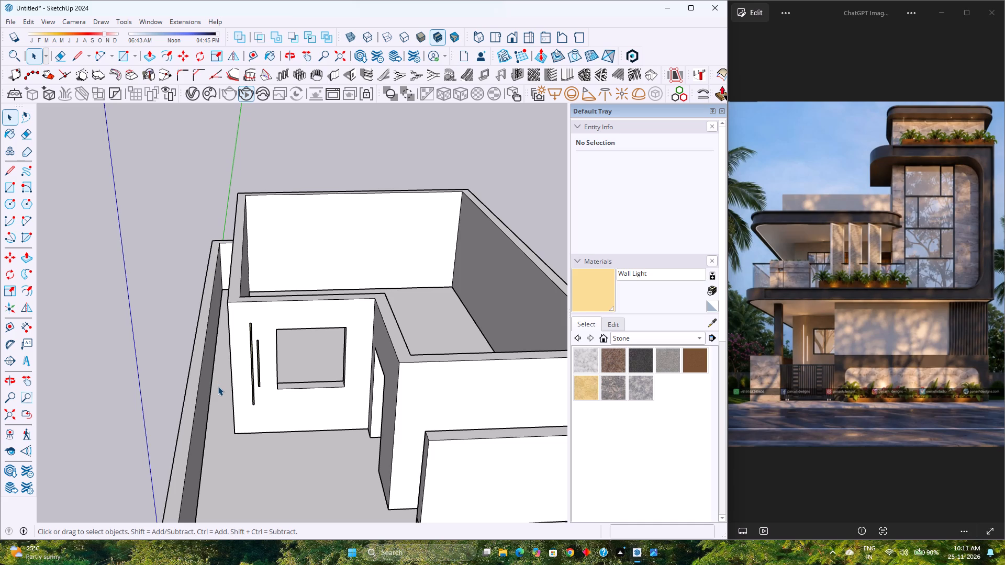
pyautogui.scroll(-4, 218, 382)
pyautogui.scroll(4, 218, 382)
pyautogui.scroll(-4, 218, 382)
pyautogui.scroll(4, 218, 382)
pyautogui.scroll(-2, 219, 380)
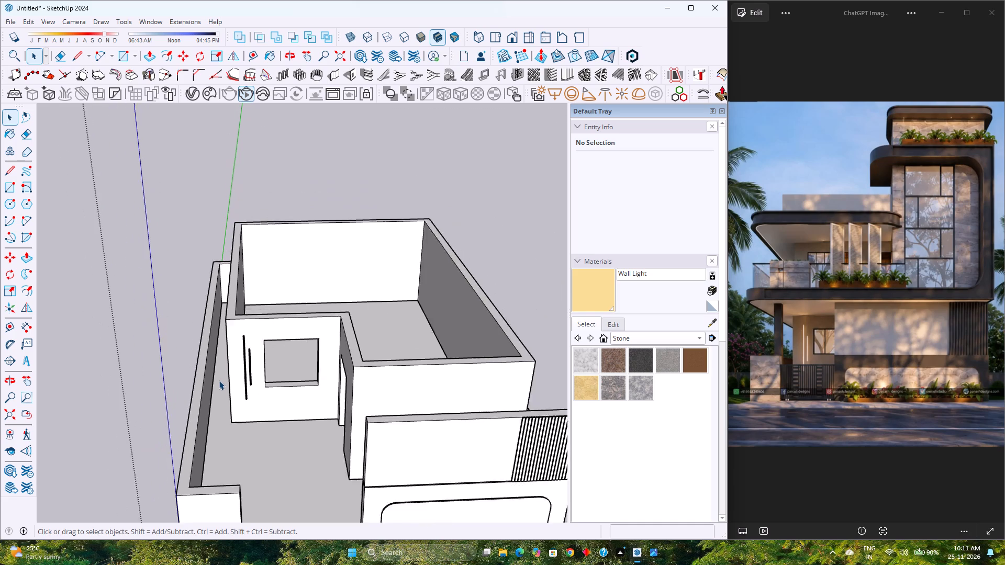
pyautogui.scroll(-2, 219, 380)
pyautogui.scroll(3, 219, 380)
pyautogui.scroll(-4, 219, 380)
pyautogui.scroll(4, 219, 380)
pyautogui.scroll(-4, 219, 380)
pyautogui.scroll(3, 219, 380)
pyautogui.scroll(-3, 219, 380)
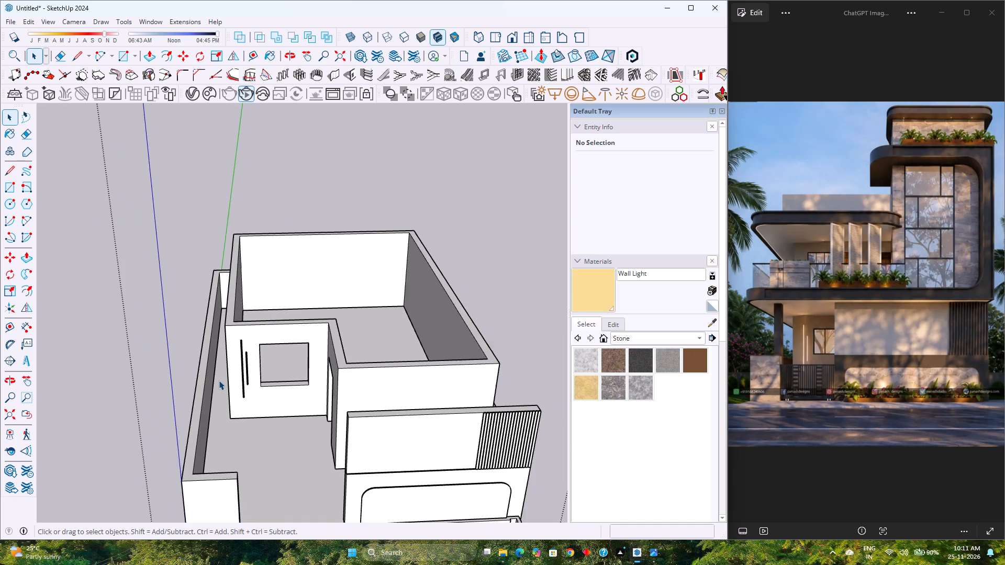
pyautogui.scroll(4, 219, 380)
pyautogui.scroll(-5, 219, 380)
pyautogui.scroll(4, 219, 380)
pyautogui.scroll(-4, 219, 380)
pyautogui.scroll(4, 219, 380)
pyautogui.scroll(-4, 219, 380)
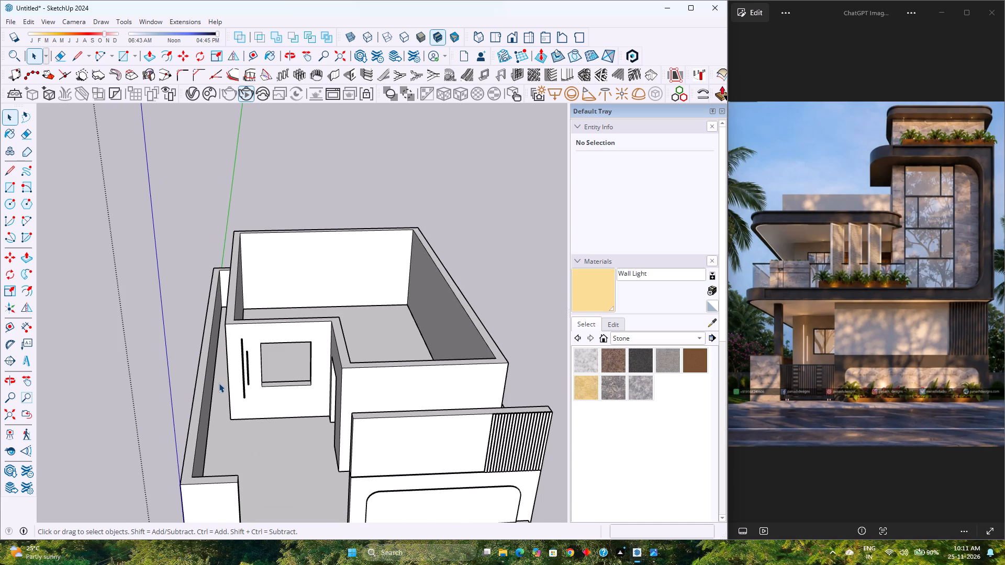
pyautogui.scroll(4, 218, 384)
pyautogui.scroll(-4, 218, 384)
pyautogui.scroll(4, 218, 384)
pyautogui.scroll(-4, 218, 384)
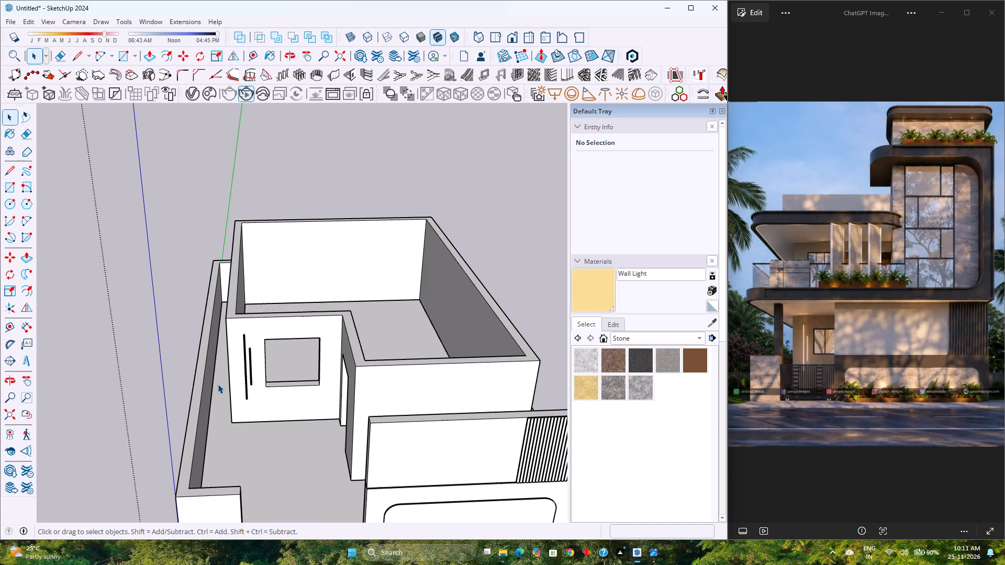
# Examine the ground floor walls, window, doorway and respaced light strips from several sides.
pyautogui.moveTo(310, 360); pyautogui.dragTo(452, 320, button='middle')
pyautogui.scroll(5, 452, 320)
pyautogui.keyDown('shift'); pyautogui.moveTo(454, 321); pyautogui.dragTo(401, 334, button='middle'); pyautogui.keyUp('shift')
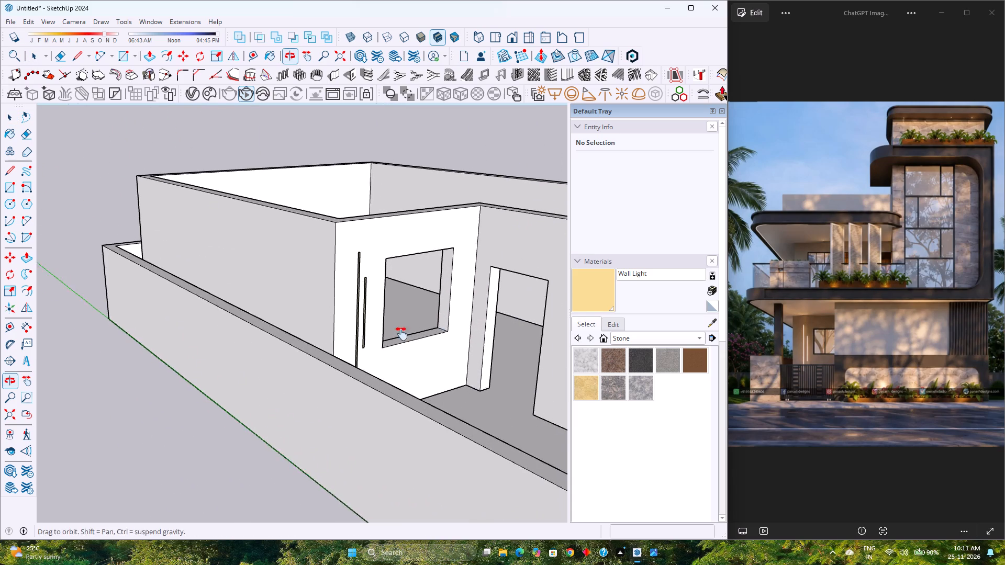
pyautogui.keyDown('shift'); pyautogui.moveTo(401, 334); pyautogui.dragTo(321, 352, button='middle'); pyautogui.keyUp('shift')
pyautogui.keyDown('shift'); pyautogui.middleClick(321, 352); pyautogui.keyUp('shift')
pyautogui.scroll(-6, 370, 351)
pyautogui.moveTo(383, 351); pyautogui.dragTo(47, 451, button='middle')
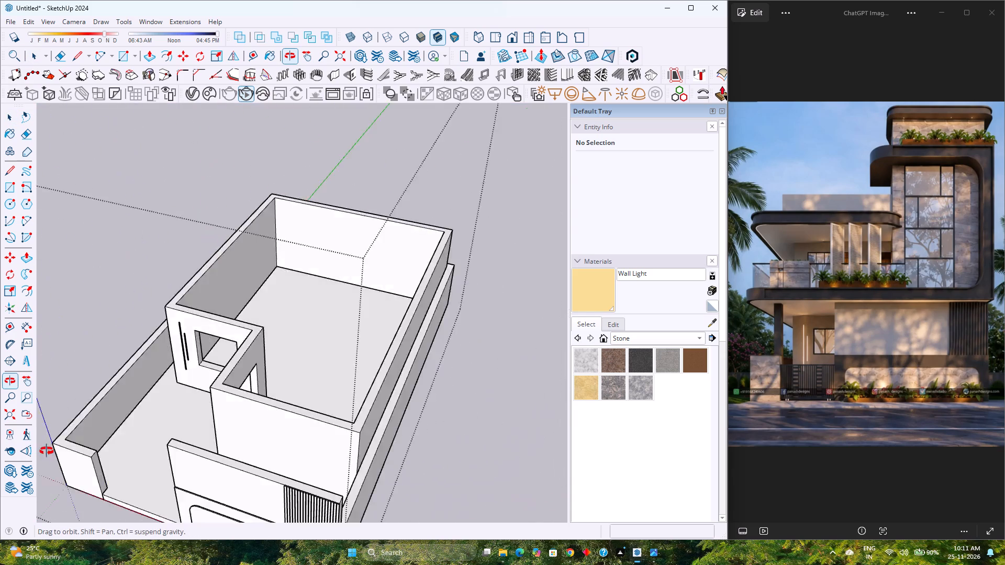
pyautogui.moveTo(47, 451); pyautogui.dragTo(229, 386, button='middle')
pyautogui.moveTo(229, 386); pyautogui.dragTo(238, 387, button='middle')
pyautogui.moveTo(238, 387); pyautogui.dragTo(305, 391, button='middle')
pyautogui.middleClick(305, 391)
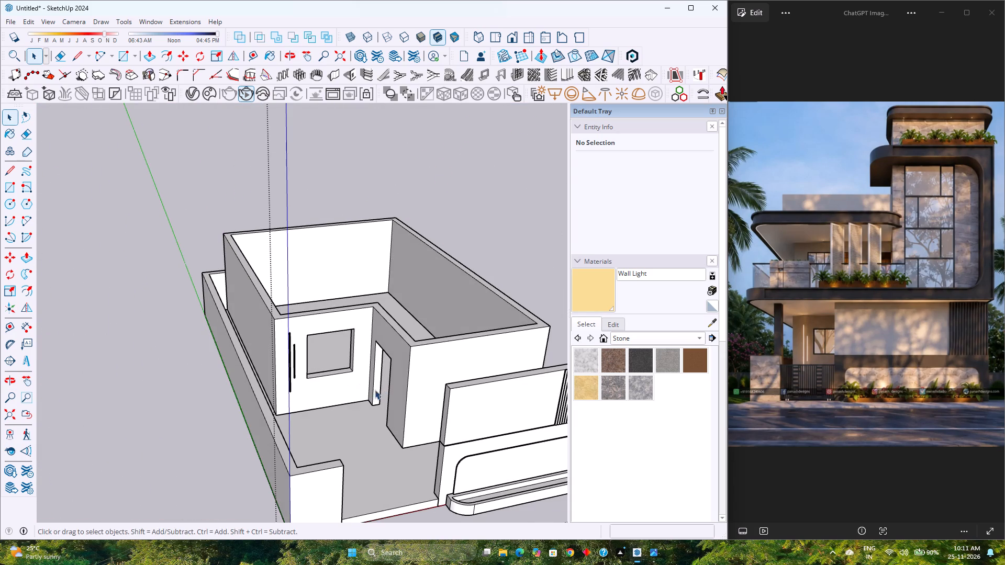
pyautogui.keyDown('shift'); pyautogui.moveTo(433, 388); pyautogui.dragTo(398, 414, button='middle'); pyautogui.keyUp('shift')
pyautogui.moveTo(385, 412); pyautogui.dragTo(236, 415, button='middle')
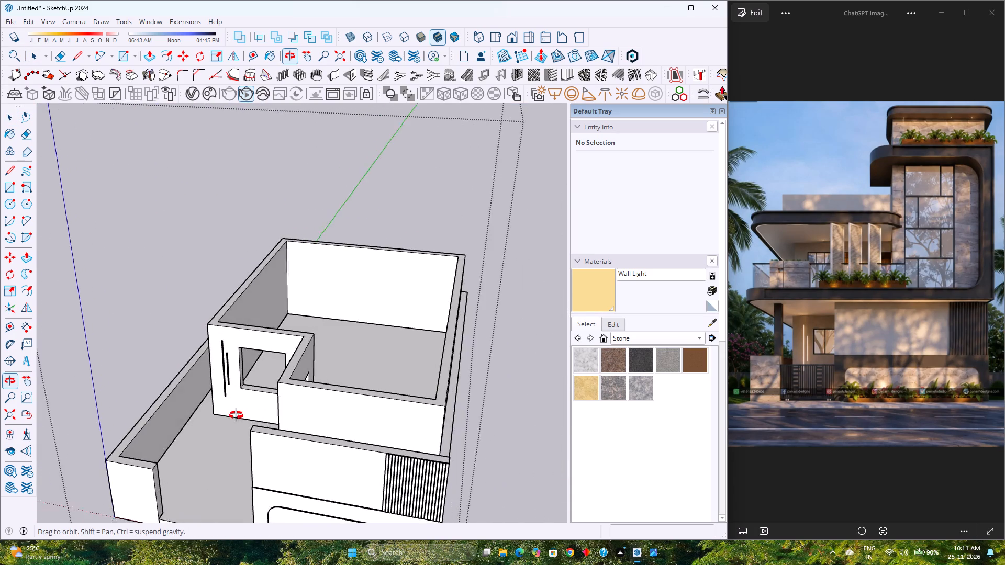
pyautogui.moveTo(236, 415); pyautogui.dragTo(346, 398, button='middle')
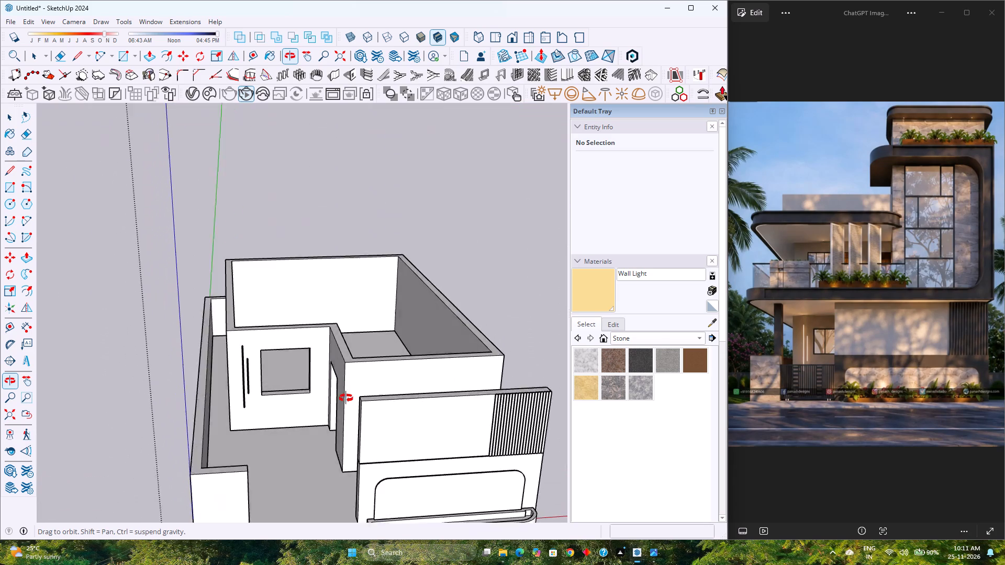
pyautogui.moveTo(346, 398); pyautogui.dragTo(359, 421, button='middle')
pyautogui.middleClick(359, 421)
pyautogui.middleClick(359, 421)
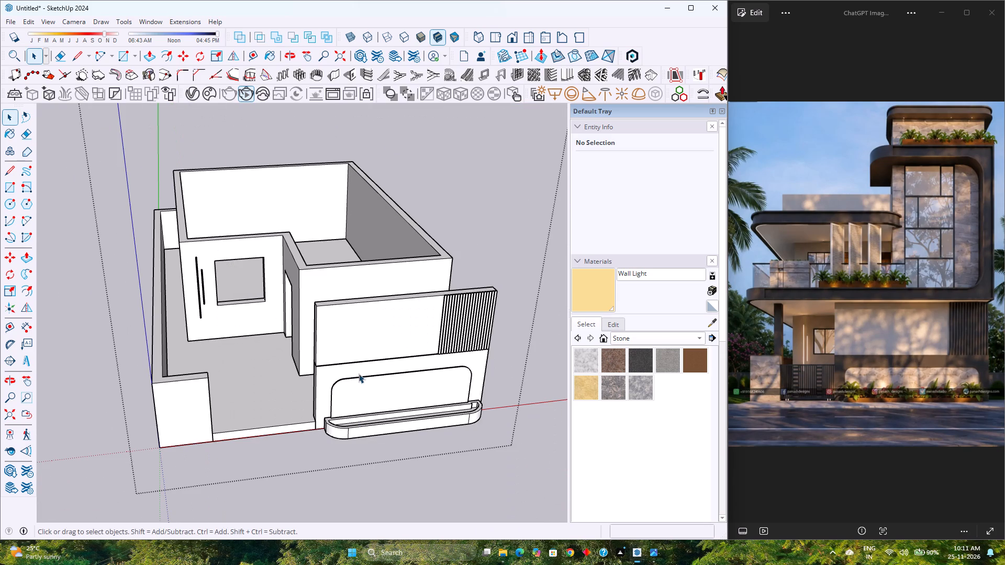
pyautogui.scroll(-4, 359, 374)
pyautogui.keyDown('shift'); pyautogui.moveTo(359, 371); pyautogui.dragTo(386, 448, button='middle'); pyautogui.keyUp('shift')
pyautogui.moveTo(372, 438); pyautogui.dragTo(522, 522, button='middle')
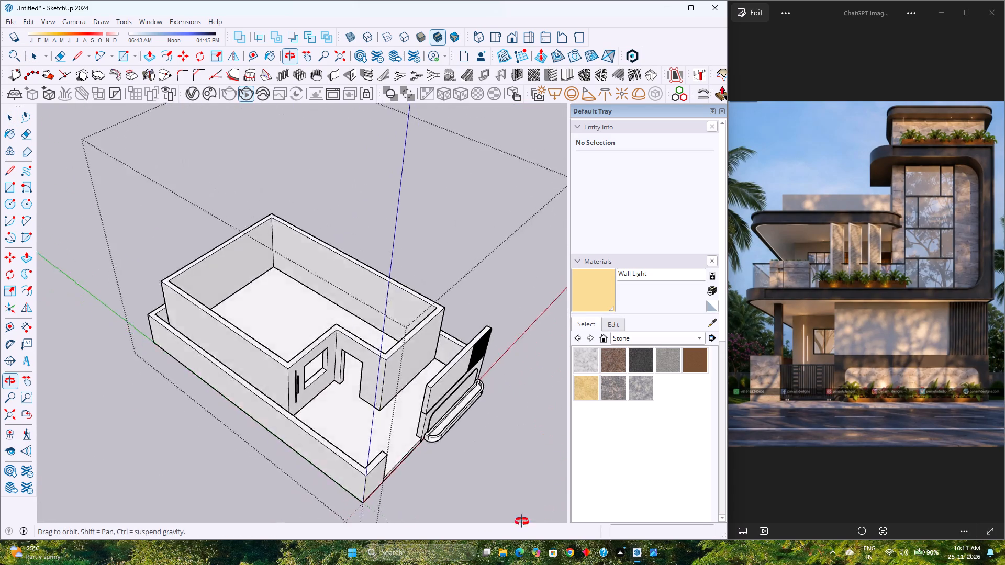
pyautogui.moveTo(522, 522); pyautogui.dragTo(219, 377, button='middle')
pyautogui.middleClick(219, 377)
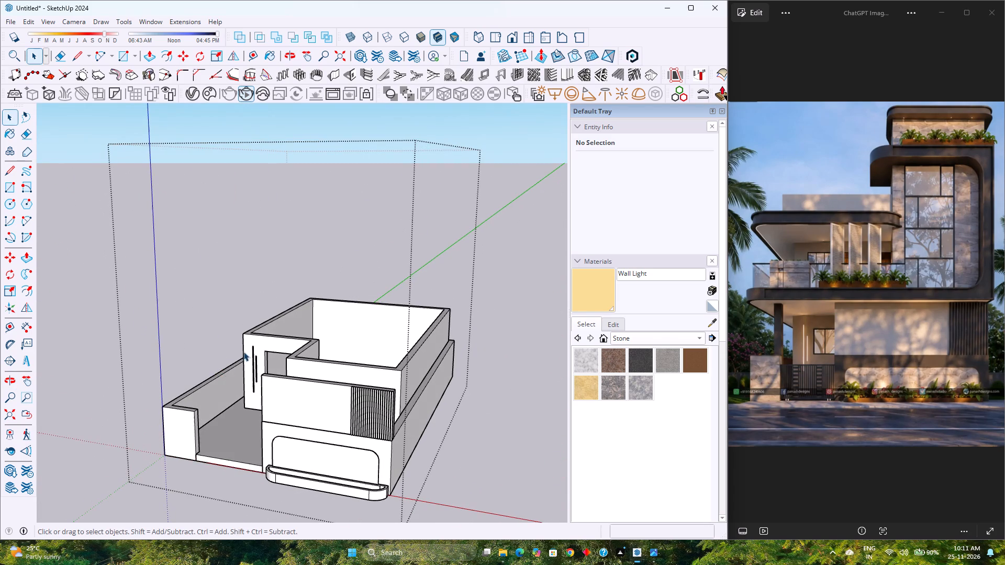
pyautogui.scroll(5, 243, 349)
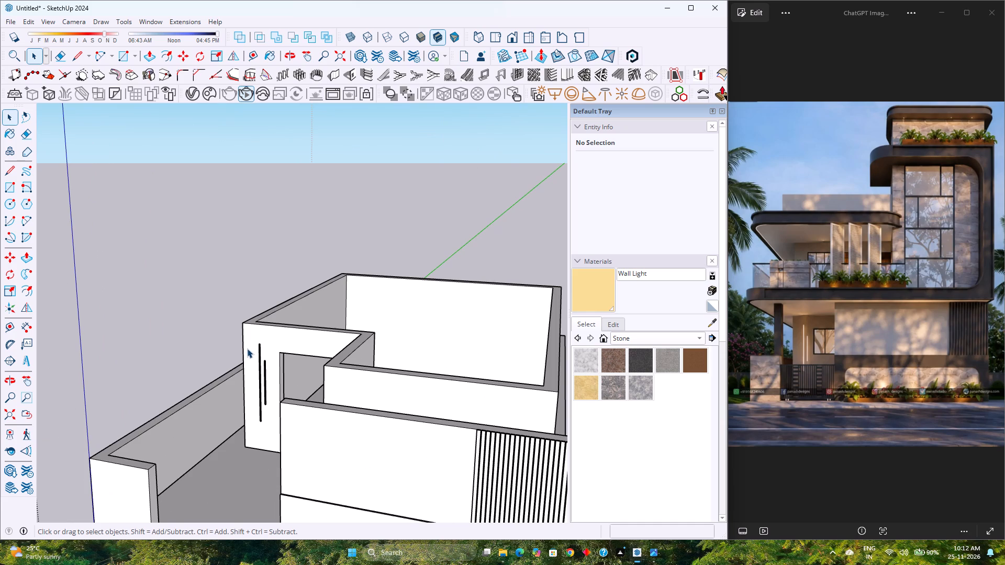
pyautogui.moveTo(325, 339); pyautogui.dragTo(362, 398, button='middle')
pyautogui.middleClick(362, 398)
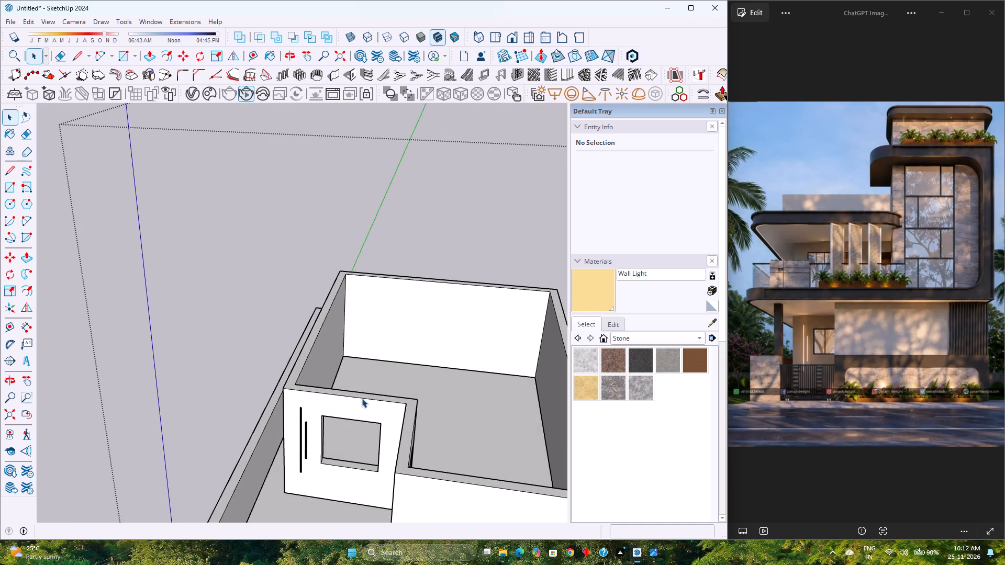
pyautogui.scroll(-2, 359, 392)
pyautogui.keyDown('shift'); pyautogui.moveTo(361, 397); pyautogui.dragTo(261, 327, button='middle'); pyautogui.keyUp('shift')
pyautogui.keyDown('shift'); pyautogui.middleClick(261, 327); pyautogui.keyUp('shift')
pyautogui.moveTo(261, 329); pyautogui.dragTo(421, 360, button='middle')
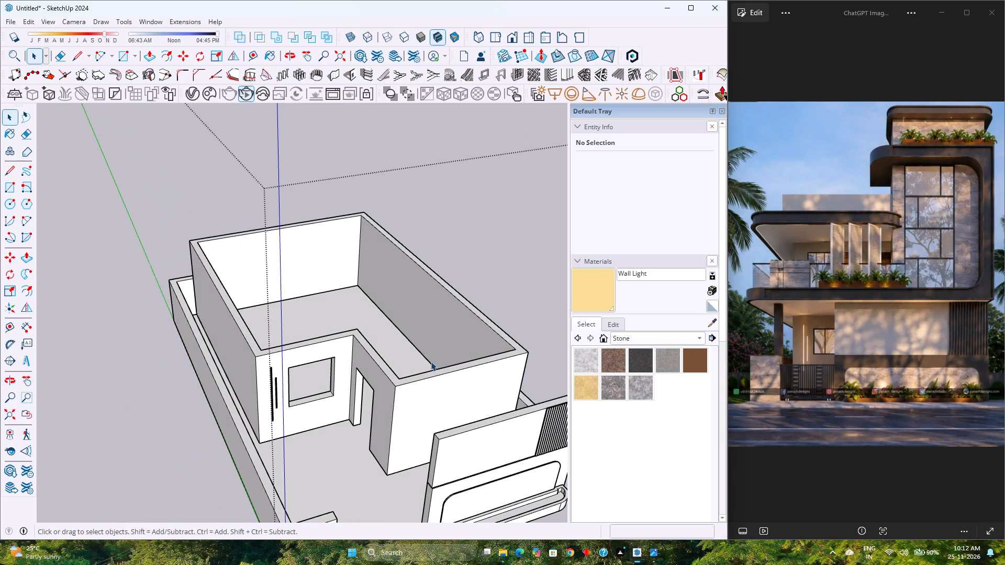
# Unhide all hidden objects to bring back the slab over the ground floor and the tall vertical side element.
pyautogui.click(26, 20)
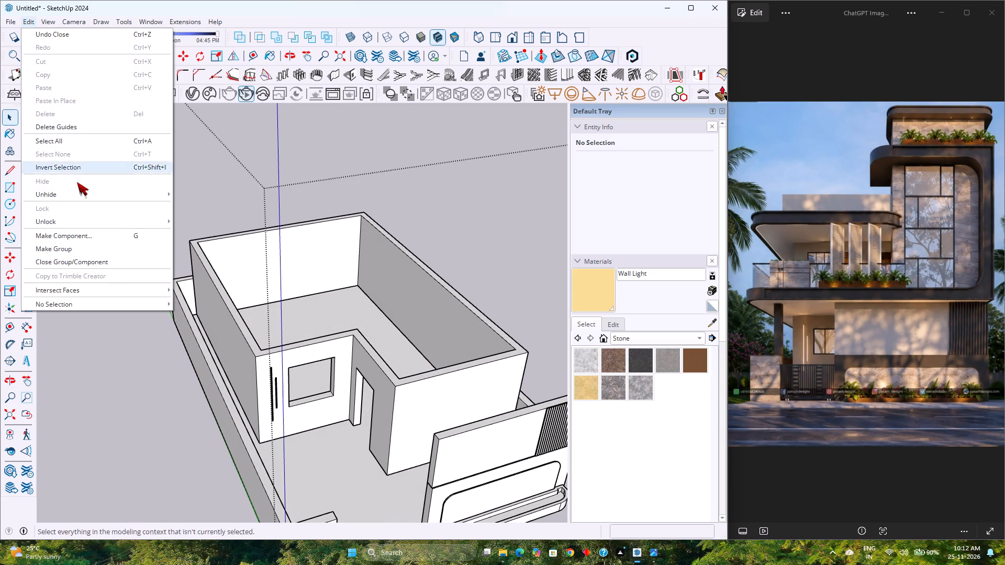
pyautogui.click(190, 222)
# Examine the ground floor with its curved roof slab and tall side element from low and high viewpoints.
pyautogui.scroll(-3, 280, 311)
pyautogui.moveTo(277, 311); pyautogui.dragTo(240, 217, button='middle')
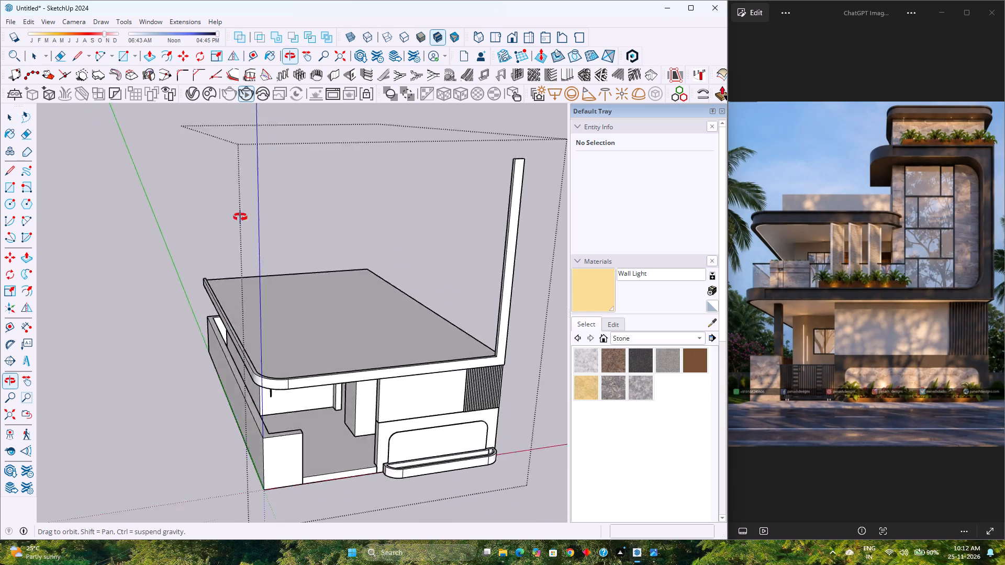
pyautogui.moveTo(240, 217); pyautogui.dragTo(220, 153, button='middle')
pyautogui.moveTo(292, 312); pyautogui.dragTo(315, 325, button='middle')
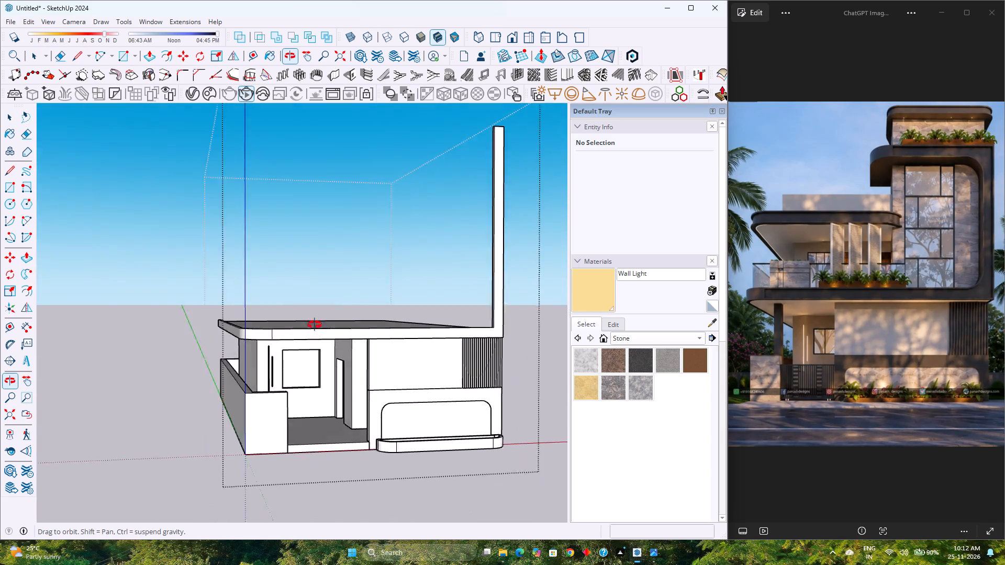
pyautogui.moveTo(315, 325); pyautogui.dragTo(360, 330, button='middle')
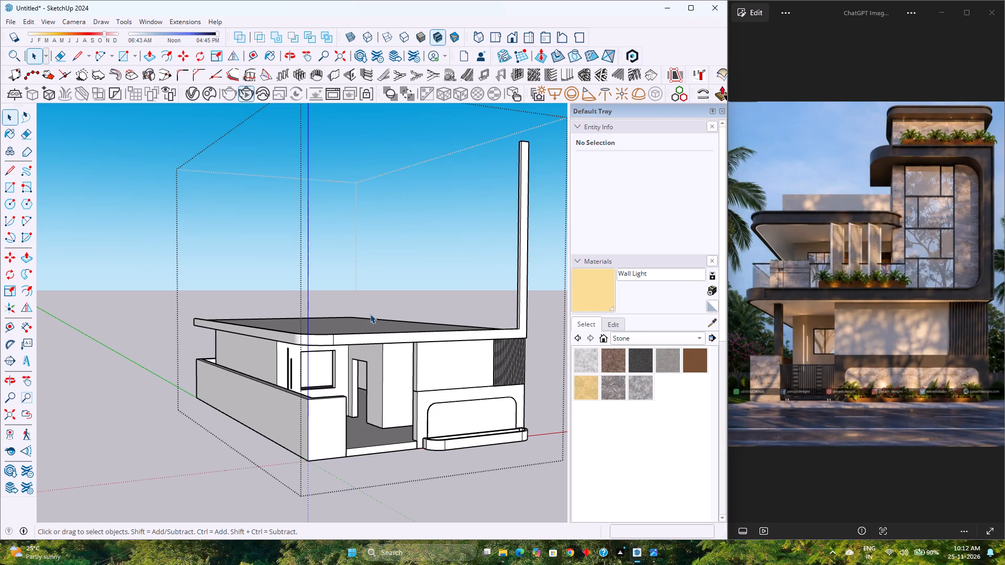
pyautogui.scroll(-1, 370, 321)
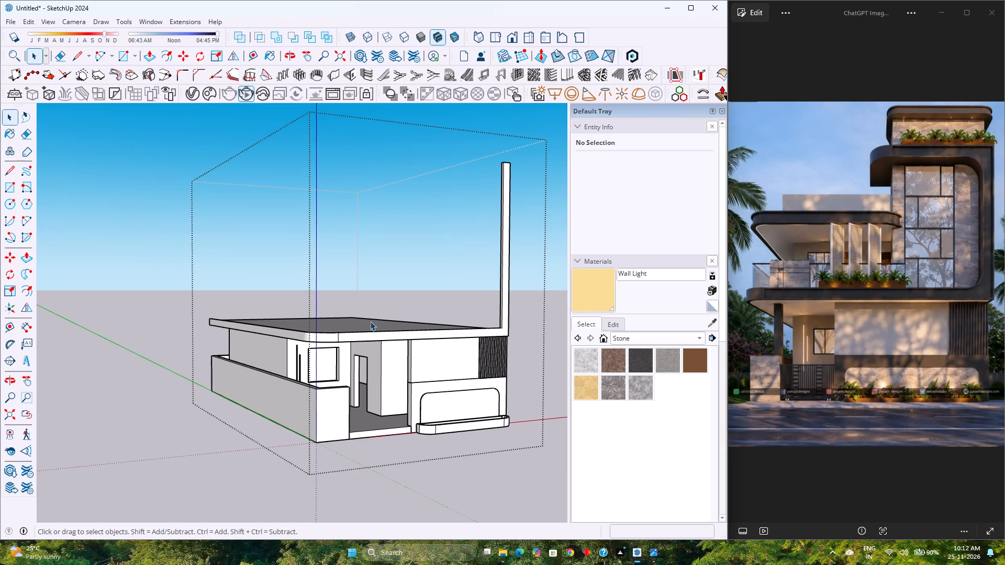
pyautogui.scroll(1, 374, 382)
pyautogui.moveTo(373, 382); pyautogui.dragTo(484, 480, button='middle')
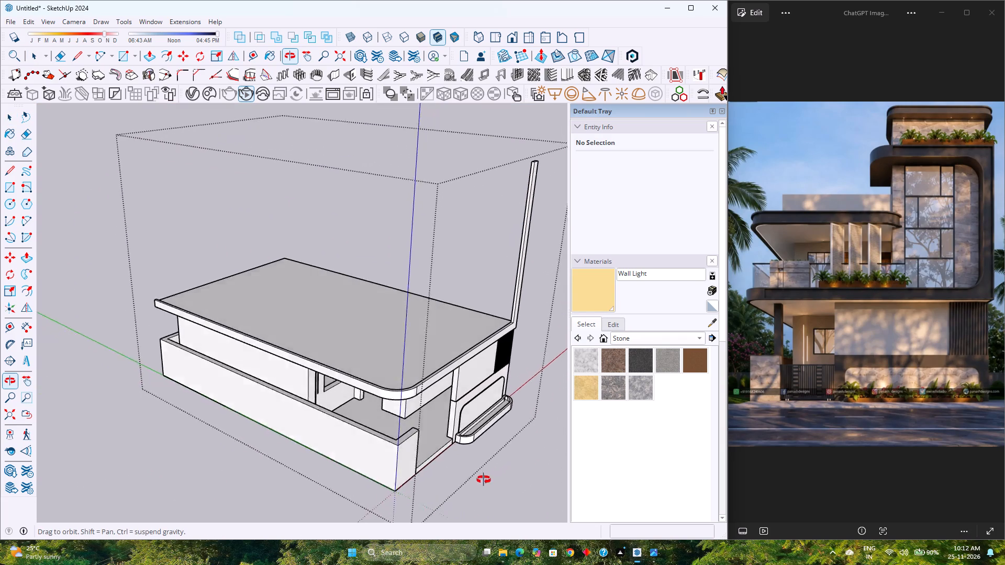
pyautogui.moveTo(484, 480); pyautogui.dragTo(348, 442, button='middle')
pyautogui.middleClick(348, 442)
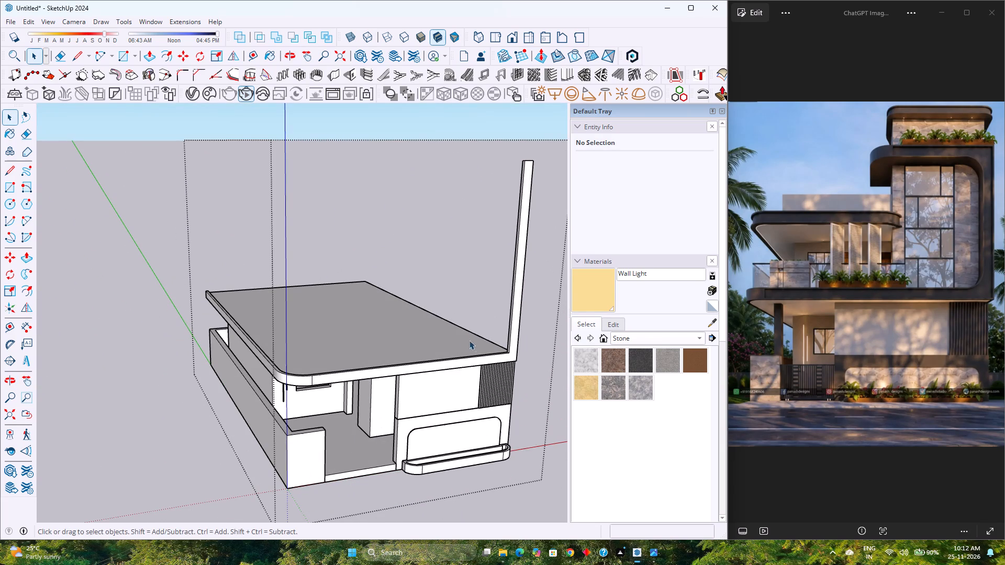
# Examine the slab over the ground floor and the walls beneath it from several angles.
pyautogui.scroll(1, 408, 383)
pyautogui.moveTo(408, 383); pyautogui.dragTo(609, 417, button='middle')
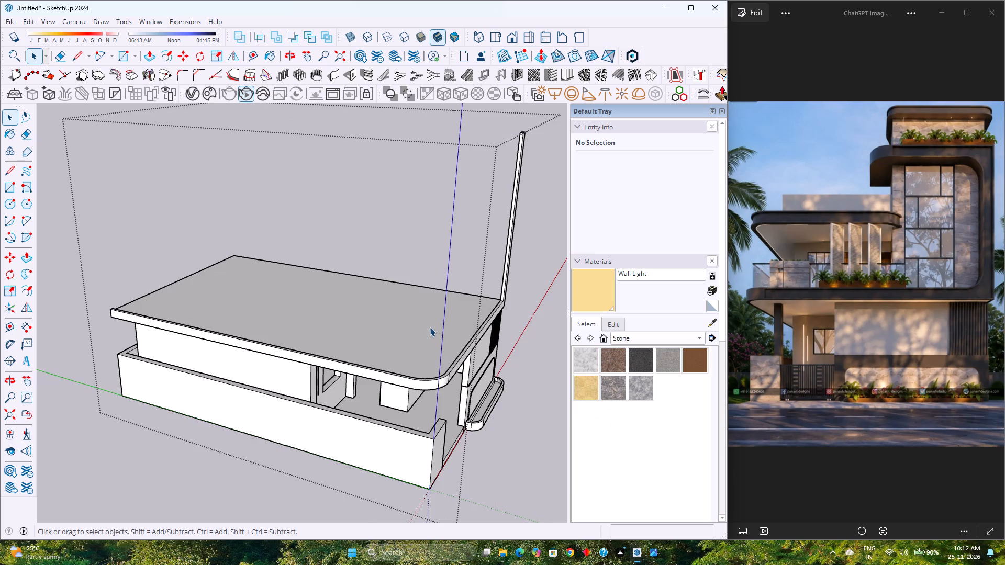
pyautogui.scroll(3, 430, 327)
pyautogui.scroll(-3, 430, 327)
pyautogui.scroll(3, 427, 327)
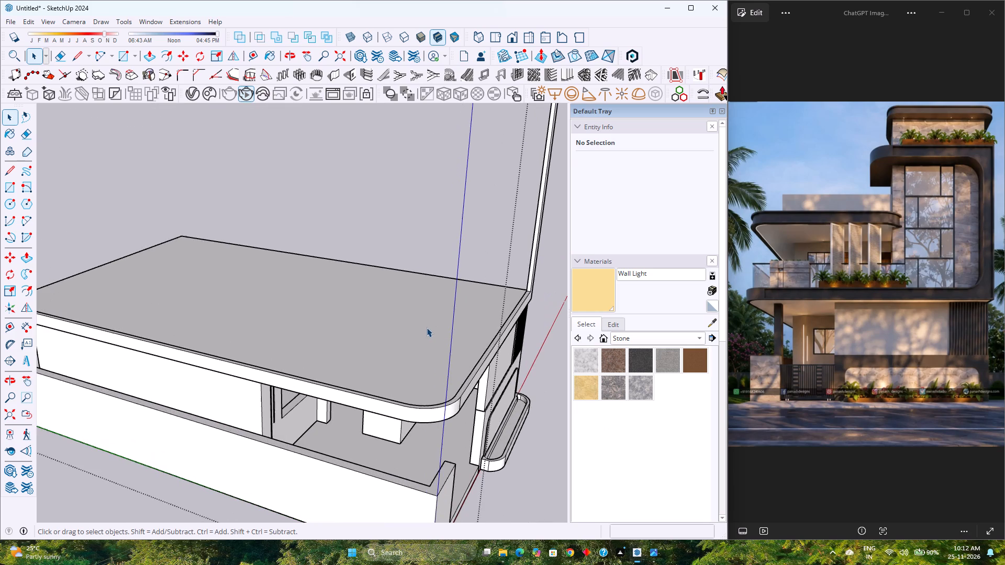
pyautogui.scroll(-2, 426, 328)
pyautogui.moveTo(420, 329); pyautogui.dragTo(336, 325, button='middle')
pyautogui.scroll(2, 327, 323)
pyautogui.moveTo(327, 323); pyautogui.dragTo(324, 320, button='middle')
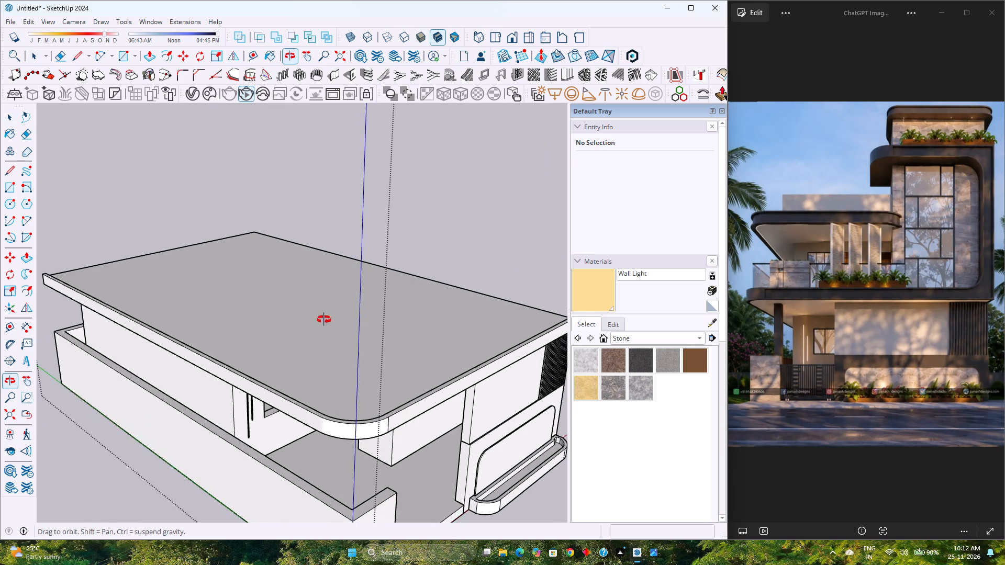
pyautogui.moveTo(324, 320); pyautogui.dragTo(478, 293, button='middle')
pyautogui.middleClick(479, 293)
pyautogui.moveTo(480, 301); pyautogui.dragTo(416, 321, button='middle')
pyautogui.moveTo(408, 323); pyautogui.dragTo(401, 326, button='middle')
pyautogui.scroll(-2, 396, 326)
pyautogui.moveTo(392, 325); pyautogui.dragTo(326, 329, button='middle')
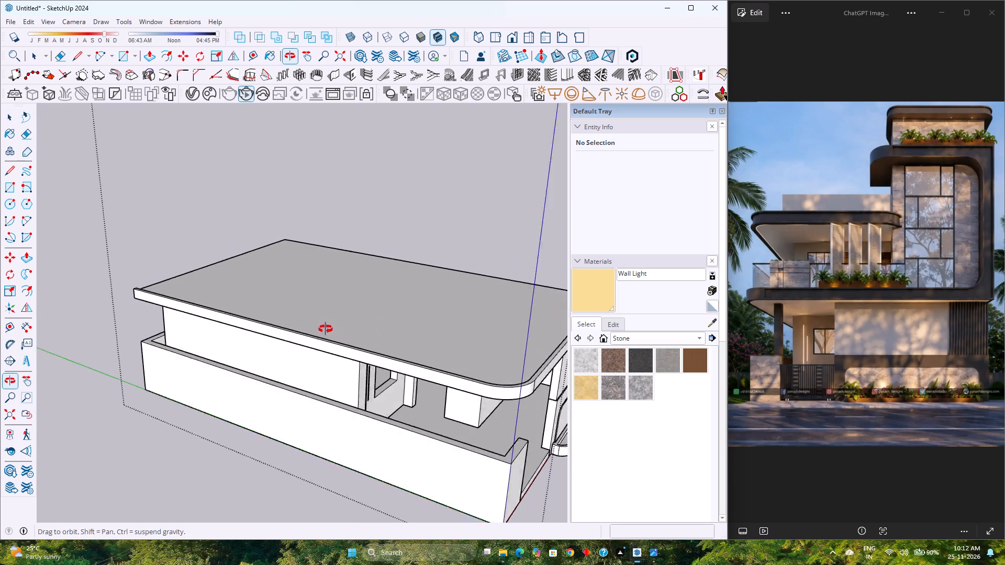
pyautogui.moveTo(326, 329); pyautogui.dragTo(305, 330, button='middle')
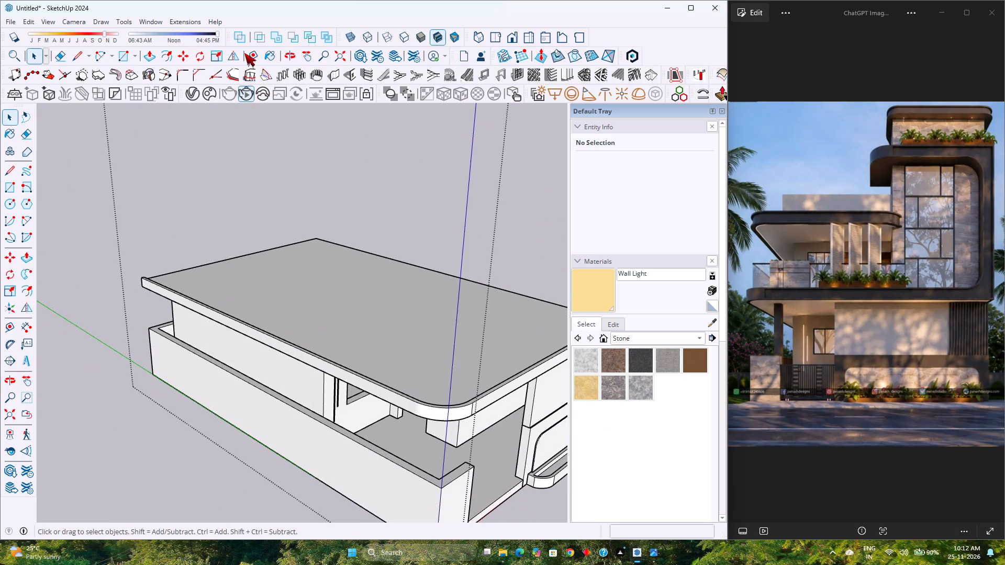
# Place a guide across the slab 25' 3" in from its rear edge, aligned with the end of the ground floor wall near the light strips.
pyautogui.click(245, 53)
pyautogui.click(188, 267)
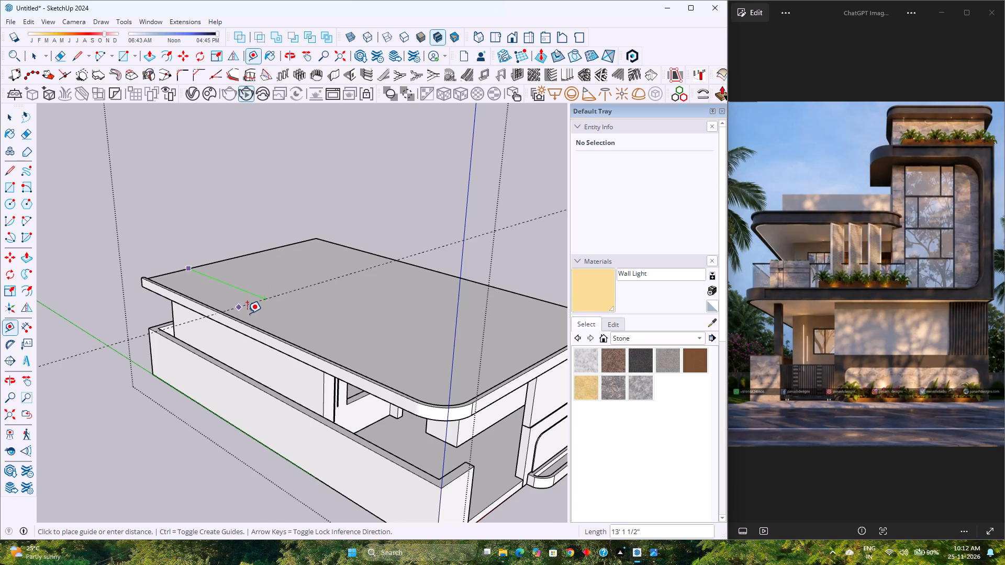
pyautogui.press('Left')
pyautogui.scroll(3, 333, 412)
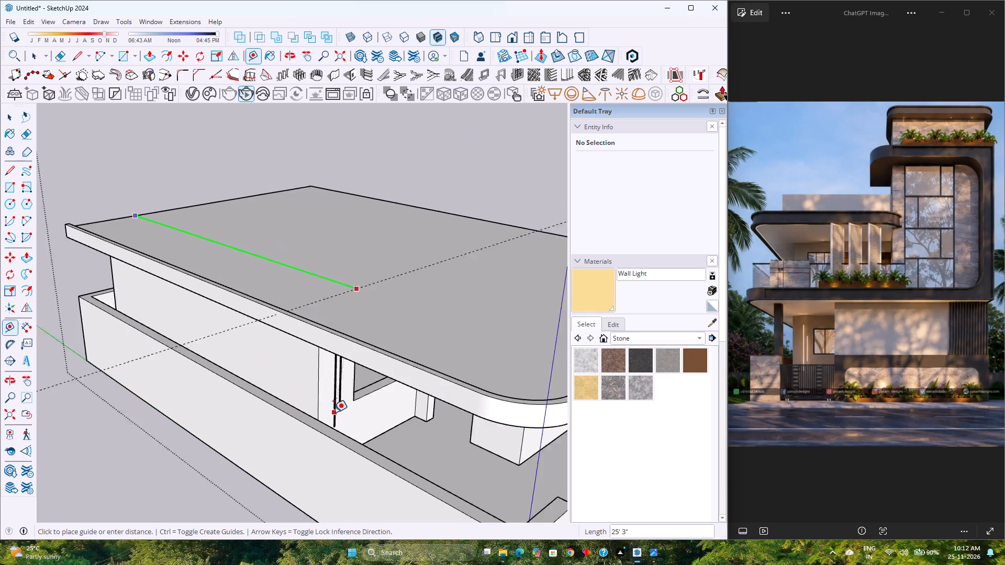
pyautogui.scroll(2, 333, 412)
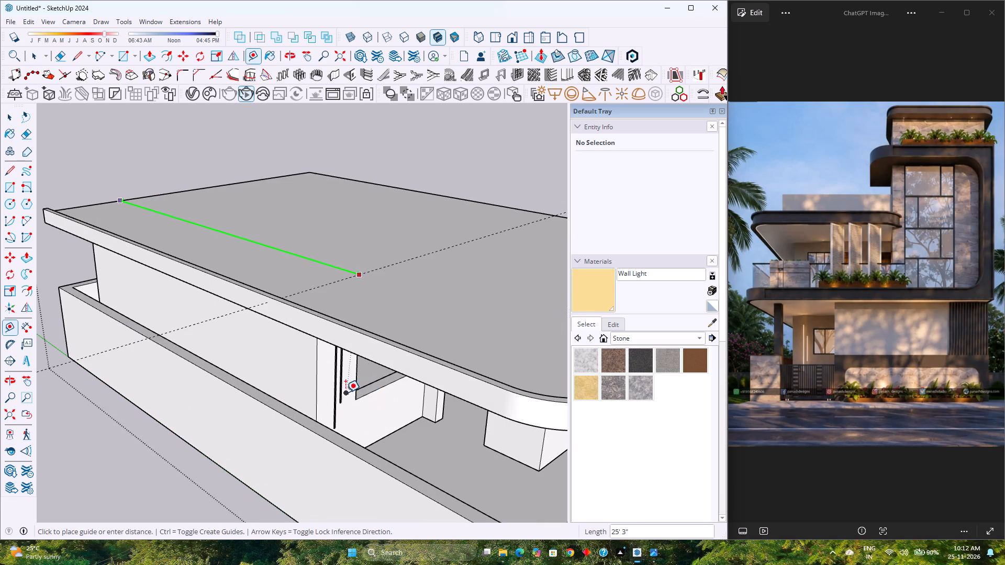
pyautogui.click(317, 381)
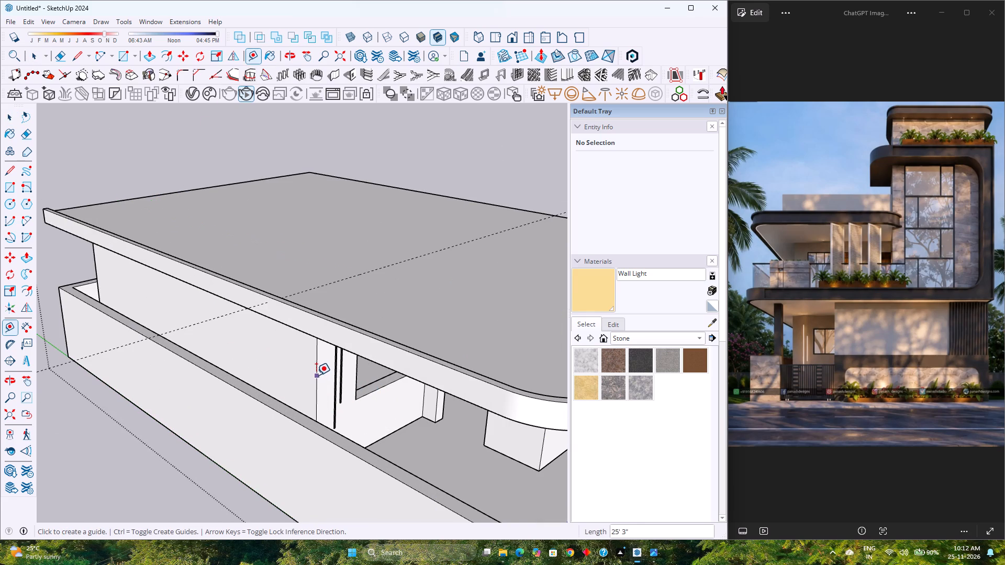
# Place a second guide across the slab 9" in from its rear edge, aligned with the rear corner of the ground floor wall.
pyautogui.scroll(-3, 315, 369)
pyautogui.moveTo(304, 314); pyautogui.dragTo(383, 370, button='middle')
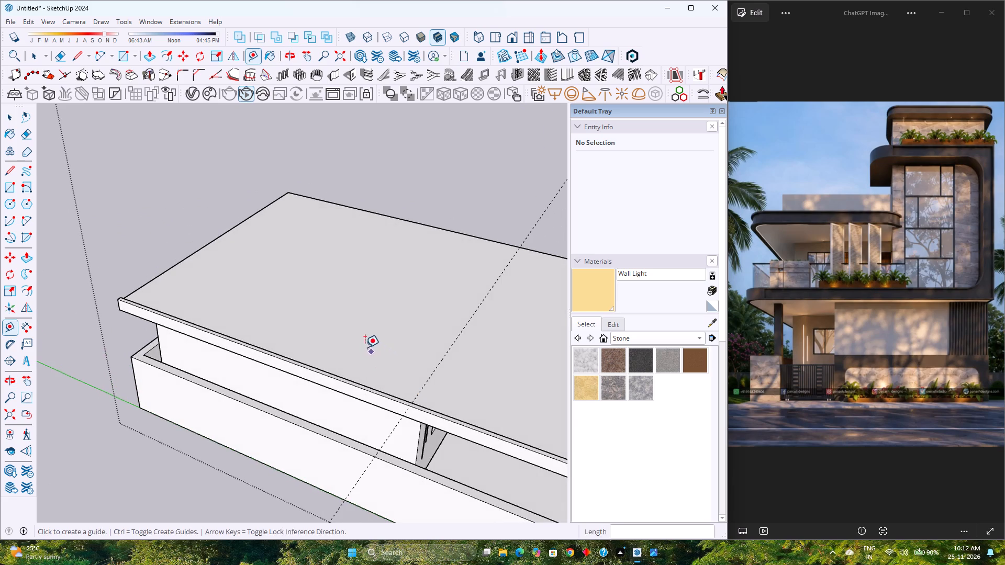
pyautogui.moveTo(142, 346); pyautogui.dragTo(484, 308, button='middle')
pyautogui.moveTo(315, 321); pyautogui.dragTo(219, 196, button='middle')
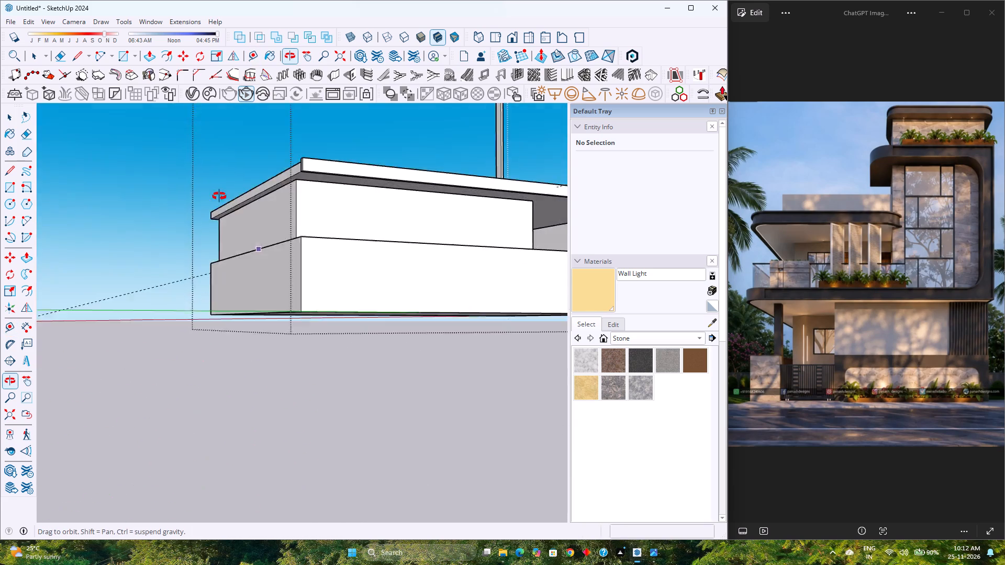
pyautogui.moveTo(219, 196); pyautogui.dragTo(118, 351, button='middle')
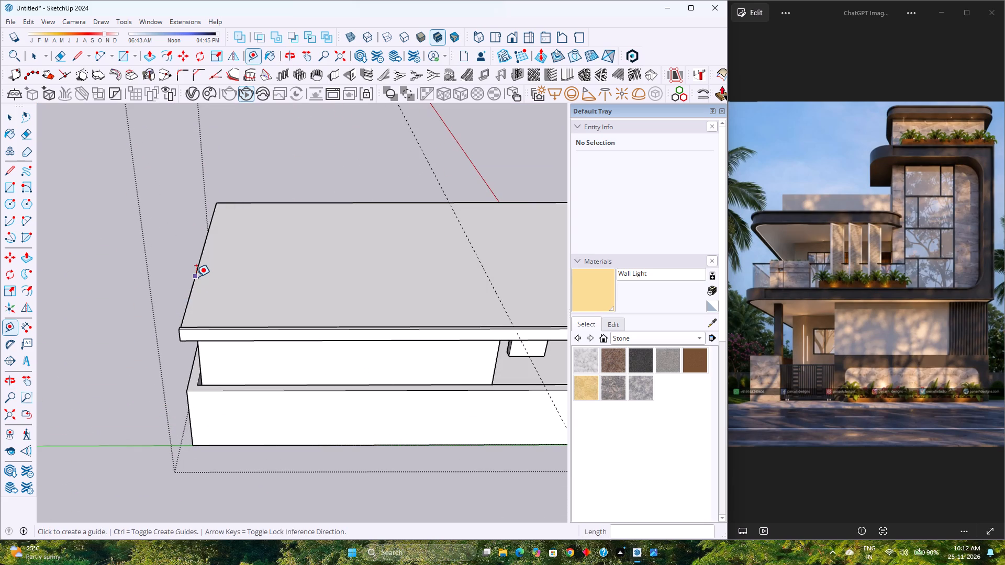
pyautogui.click(196, 277)
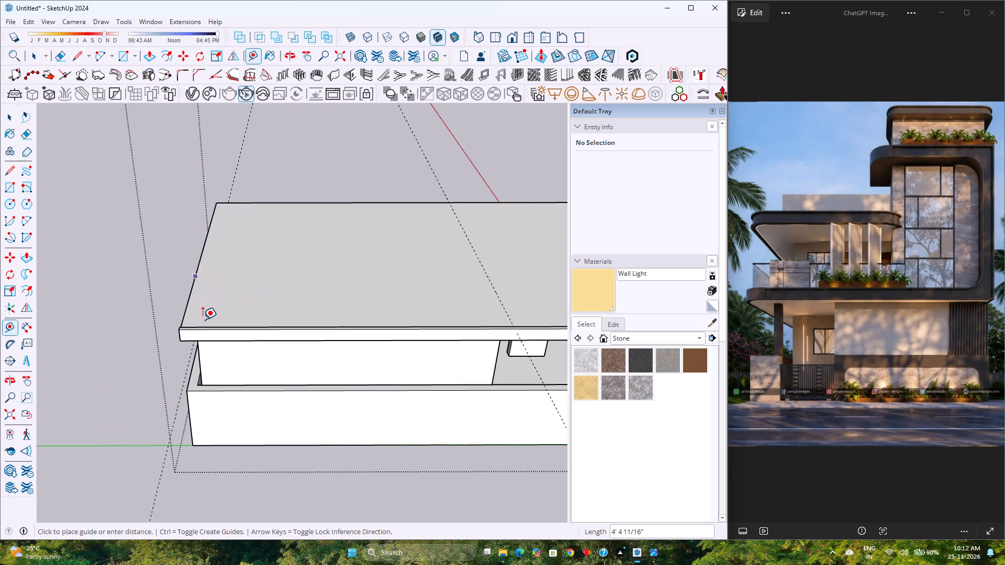
pyautogui.scroll(2, 203, 320)
pyautogui.moveTo(202, 320); pyautogui.dragTo(251, 204, button='middle')
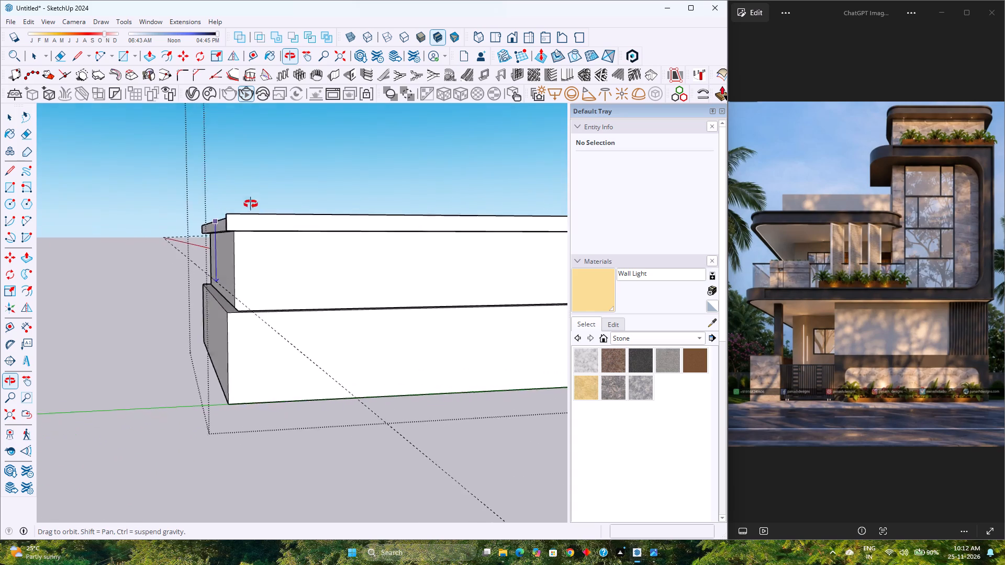
pyautogui.moveTo(251, 204); pyautogui.dragTo(236, 235, button='middle')
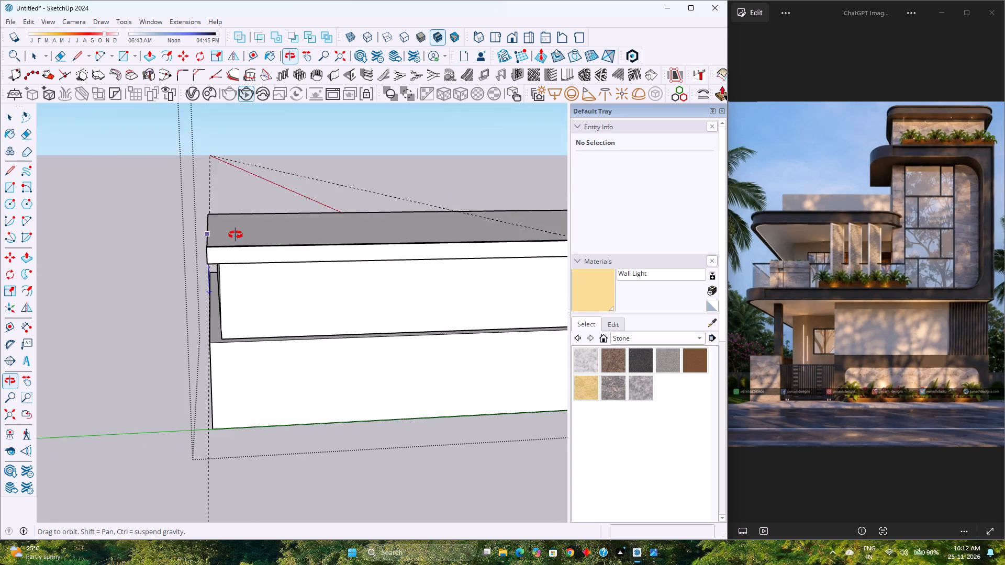
pyautogui.moveTo(236, 235); pyautogui.dragTo(233, 221, button='middle')
pyautogui.middleClick(233, 221)
pyautogui.scroll(2, 220, 222)
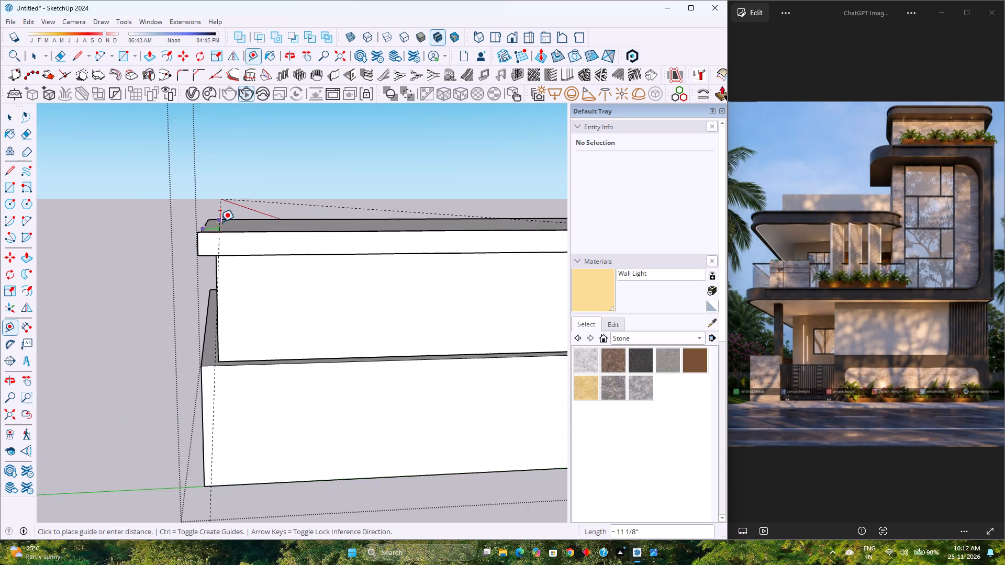
pyautogui.moveTo(223, 227); pyautogui.dragTo(225, 293, button='middle')
pyautogui.moveTo(224, 293); pyautogui.dragTo(219, 289, button='middle')
pyautogui.middleClick(219, 289)
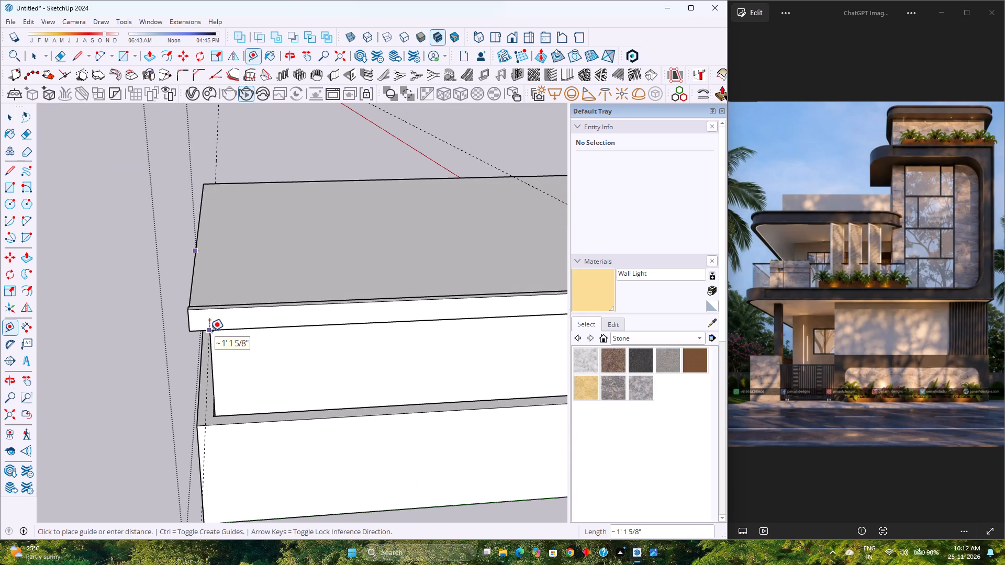
pyautogui.press('Right')
pyautogui.scroll(7, 210, 409)
pyautogui.moveTo(213, 413); pyautogui.dragTo(242, 434, button='middle')
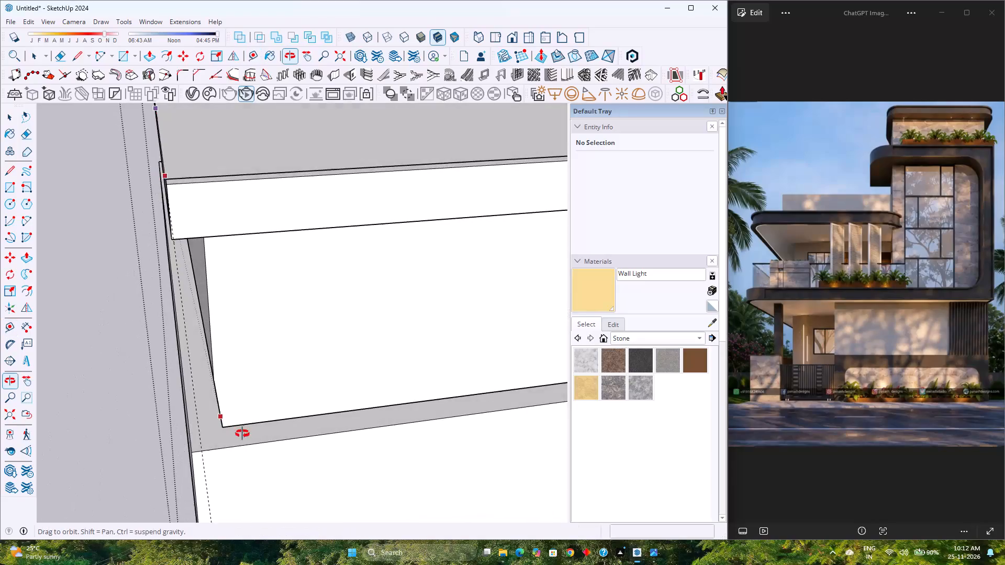
pyautogui.moveTo(242, 434); pyautogui.dragTo(247, 456, button='middle')
pyautogui.middleClick(247, 456)
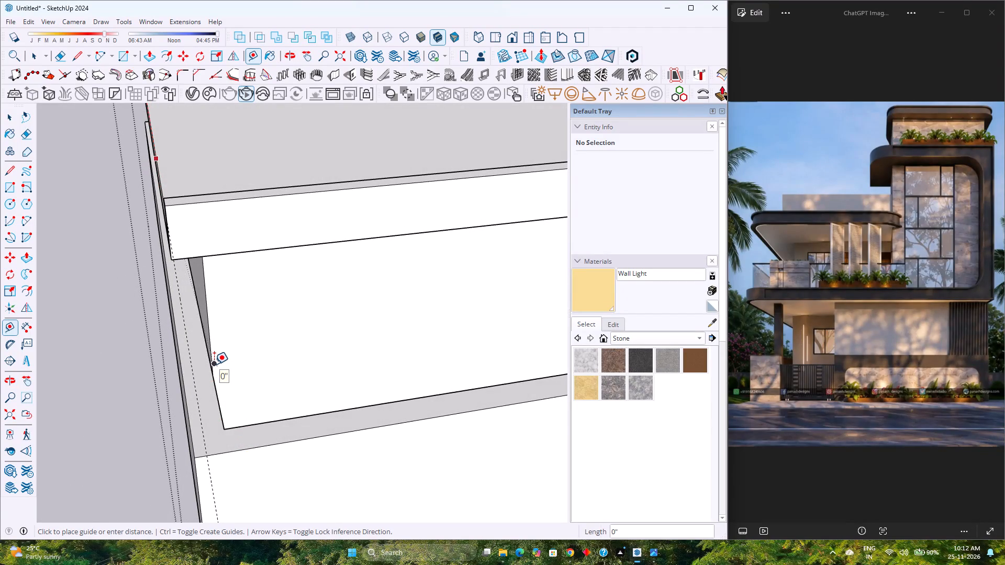
pyautogui.scroll(-8, 214, 336)
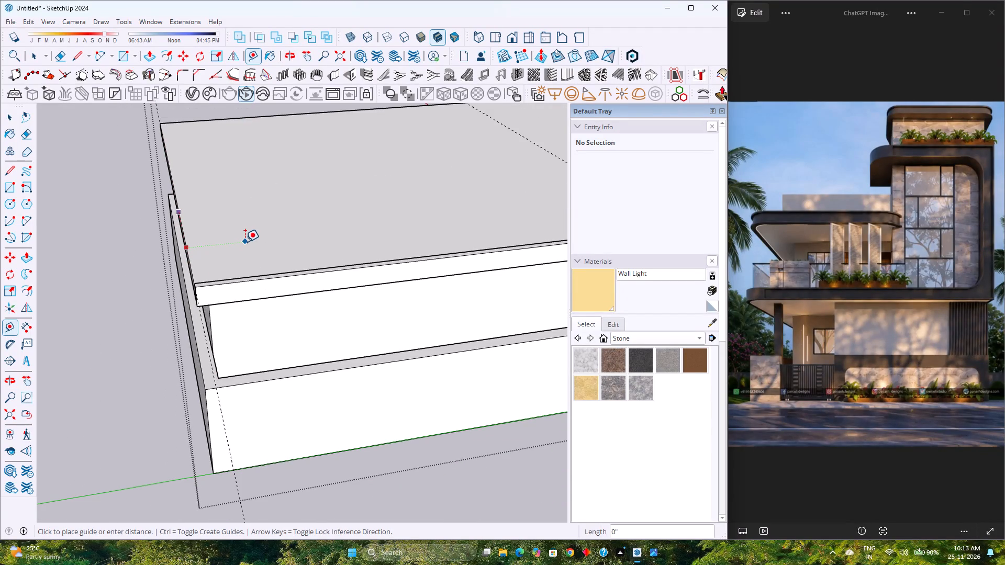
pyautogui.press('Left')
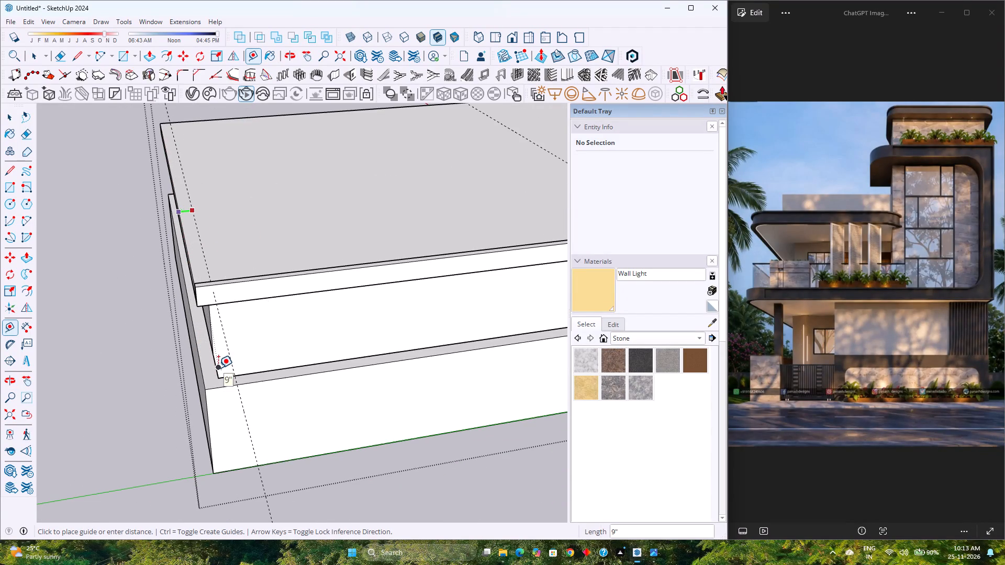
pyautogui.click(218, 369)
# Place a lengthwise guide 23' from the slab's long edge on the tall element's side, aligned with the wall corner facing the boundary wall.
pyautogui.scroll(-4, 204, 338)
pyautogui.moveTo(199, 336); pyautogui.dragTo(500, 341, button='middle')
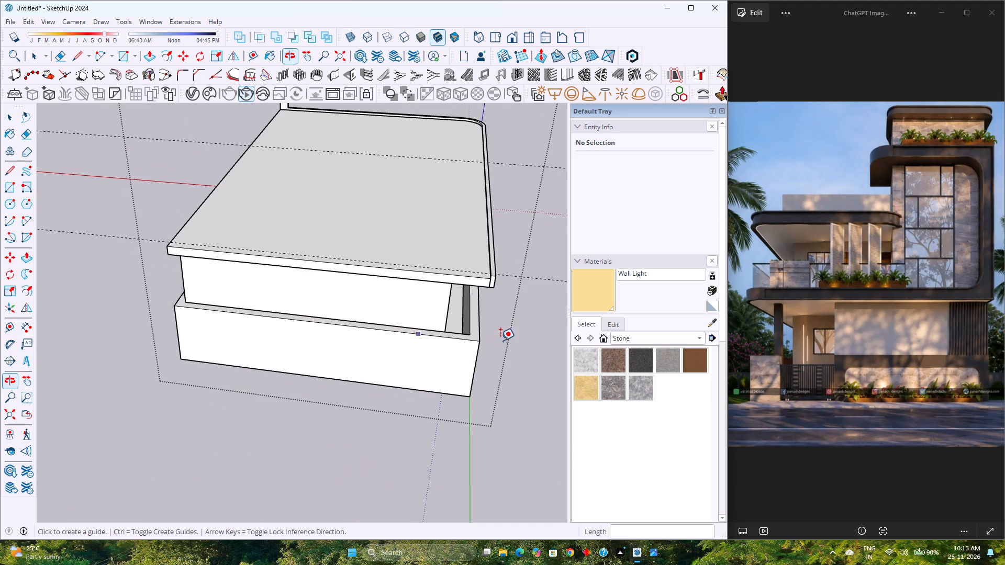
pyautogui.scroll(2, 475, 232)
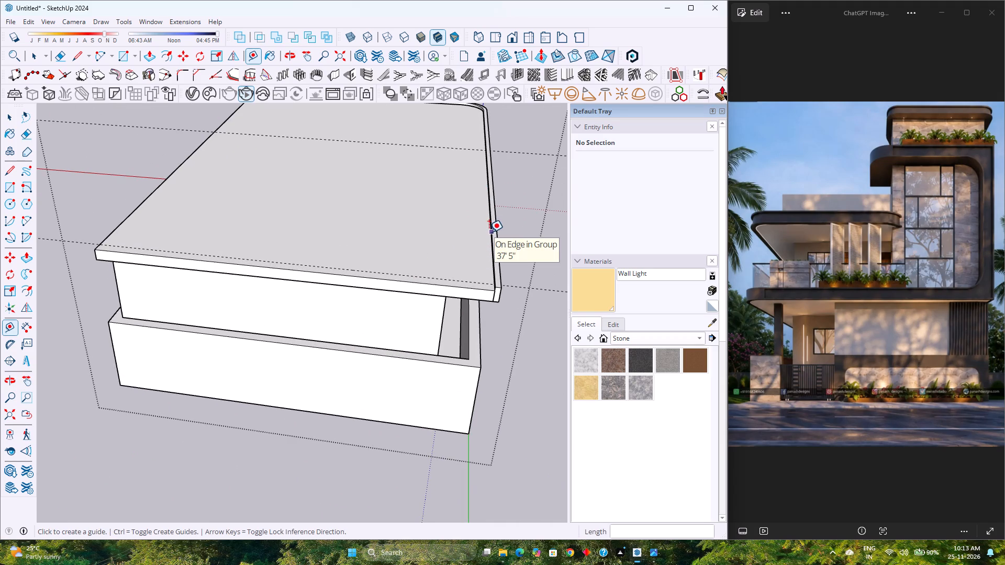
pyautogui.click(155, 190)
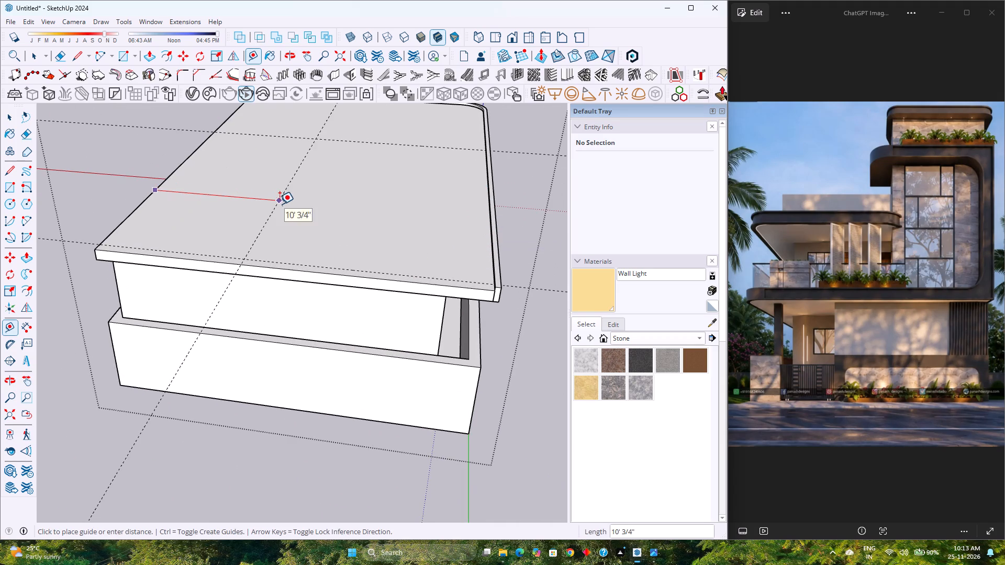
pyautogui.press('Right')
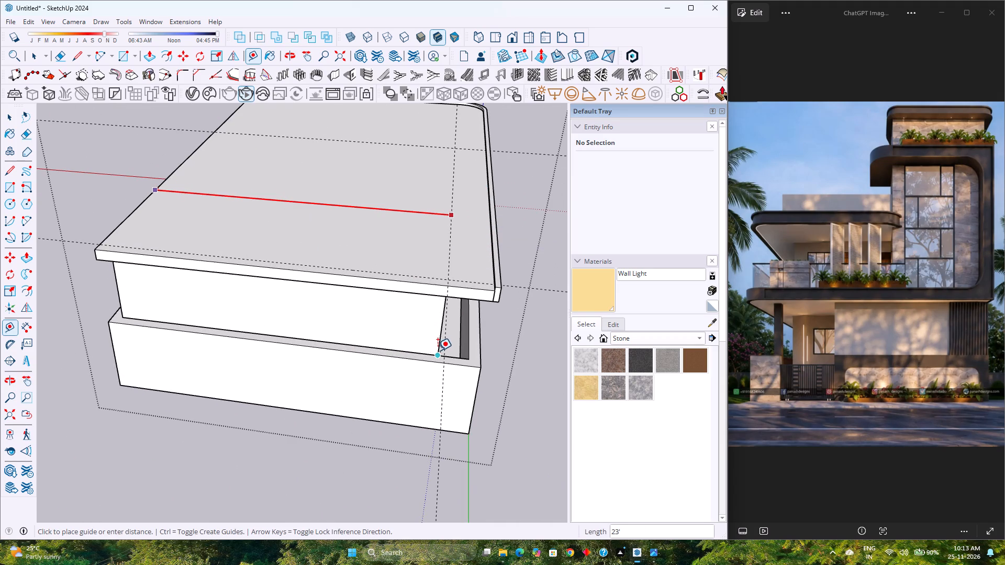
pyautogui.click(438, 351)
# Place another lengthwise guide on the slab 9" in from the long edge on the tall element's side.
pyautogui.moveTo(336, 254); pyautogui.dragTo(479, 263, button='middle')
pyautogui.click(206, 235)
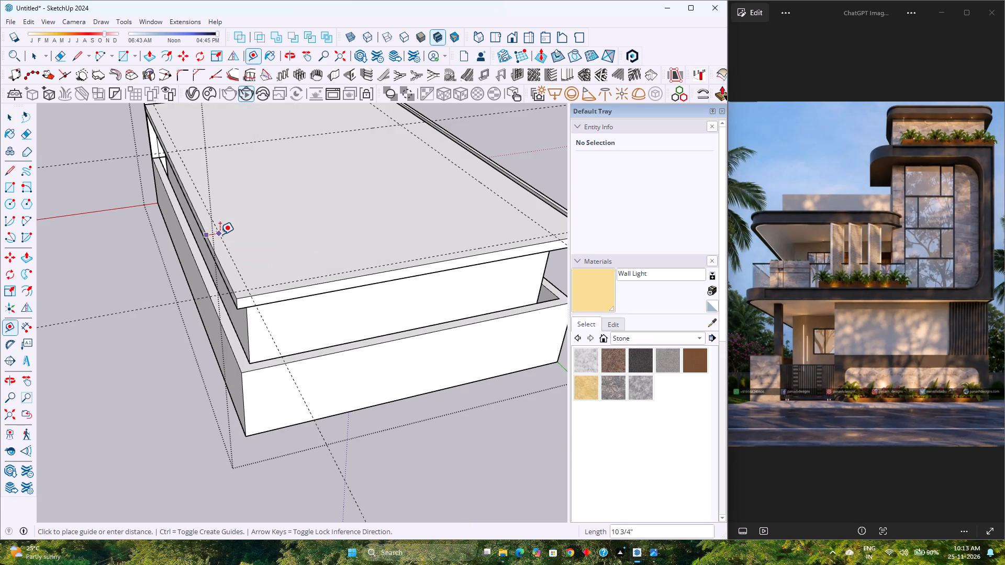
pyautogui.press('9')
pyautogui.press('Return')
# Draw a 22' 3" by 24' 6" rectangle on the slab between opposite intersections of the four guides.
pyautogui.scroll(-4, 220, 233)
pyautogui.moveTo(220, 233); pyautogui.dragTo(489, 302, button='middle')
pyautogui.middleClick(491, 302)
pyautogui.scroll(-3, 287, 297)
pyautogui.scroll(2, 267, 280)
pyautogui.keyDown('shift'); pyautogui.moveTo(264, 276); pyautogui.dragTo(213, 305, button='middle'); pyautogui.keyUp('shift')
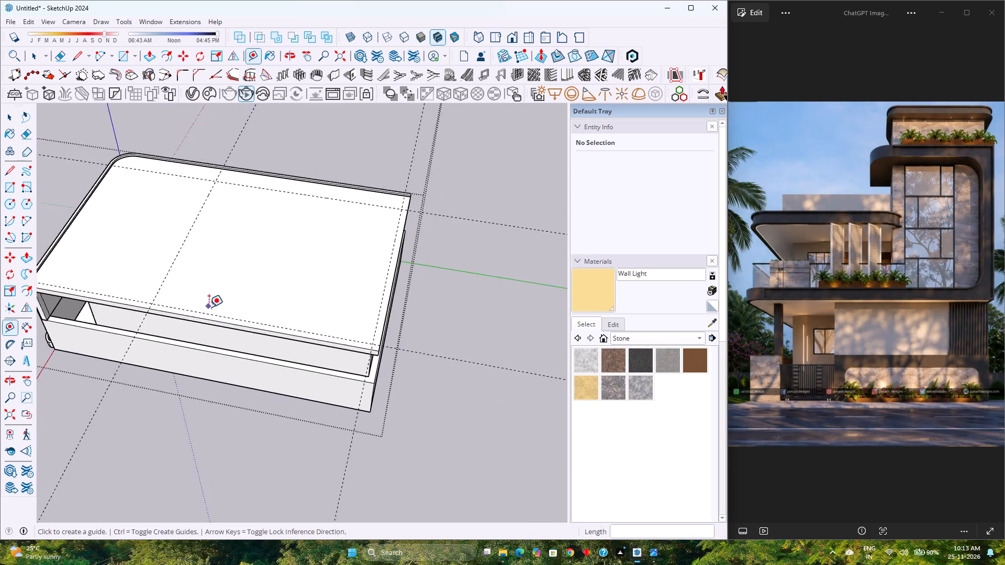
pyautogui.moveTo(209, 307); pyautogui.dragTo(509, 407, button='middle')
pyautogui.scroll(1, 509, 408)
pyautogui.press('r')
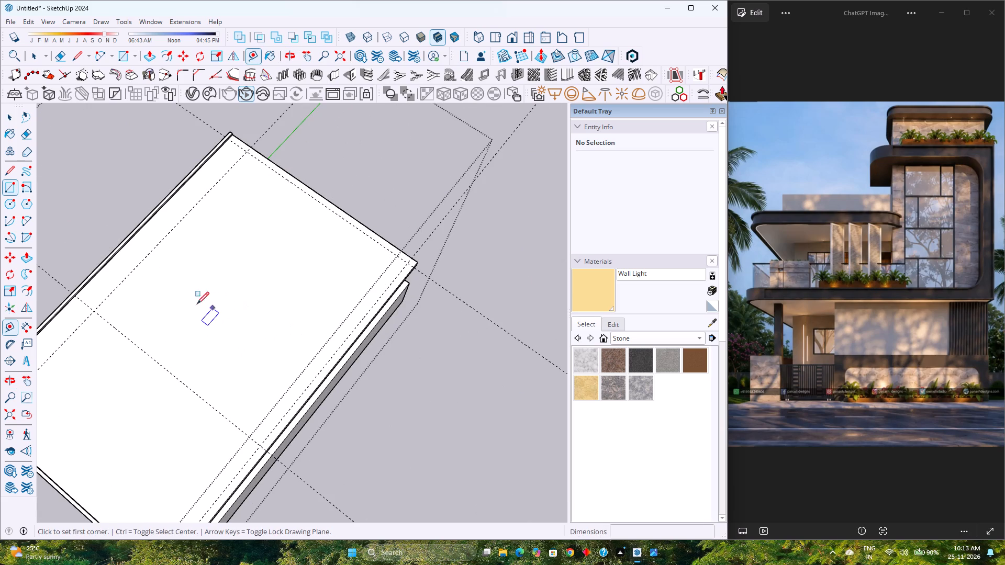
pyautogui.click(93, 310)
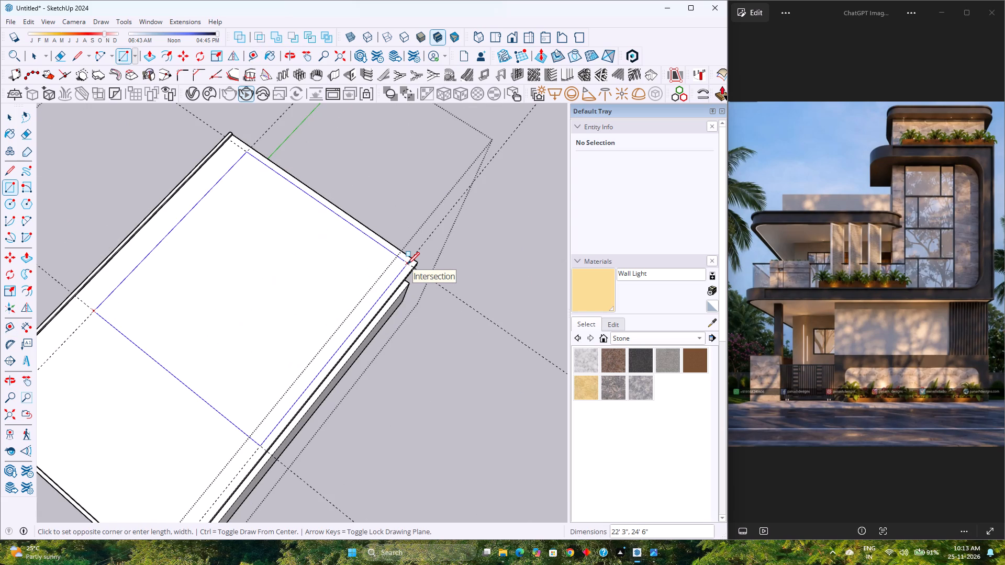
pyautogui.click(407, 264)
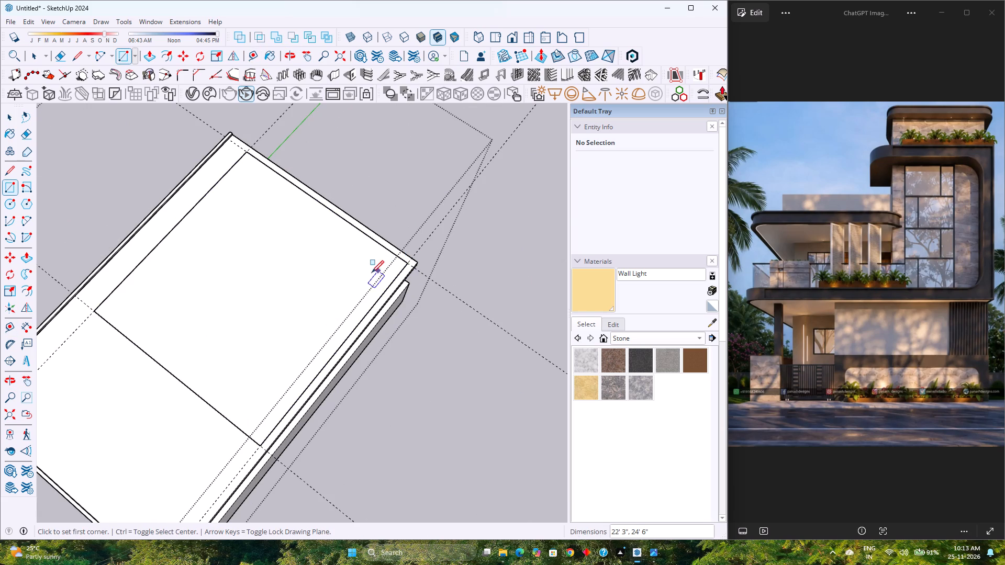
# Group the new rectangle's face together with its edges.
pyautogui.press('space')
pyautogui.doubleClick(333, 274)
pyautogui.rightClick(333, 274)
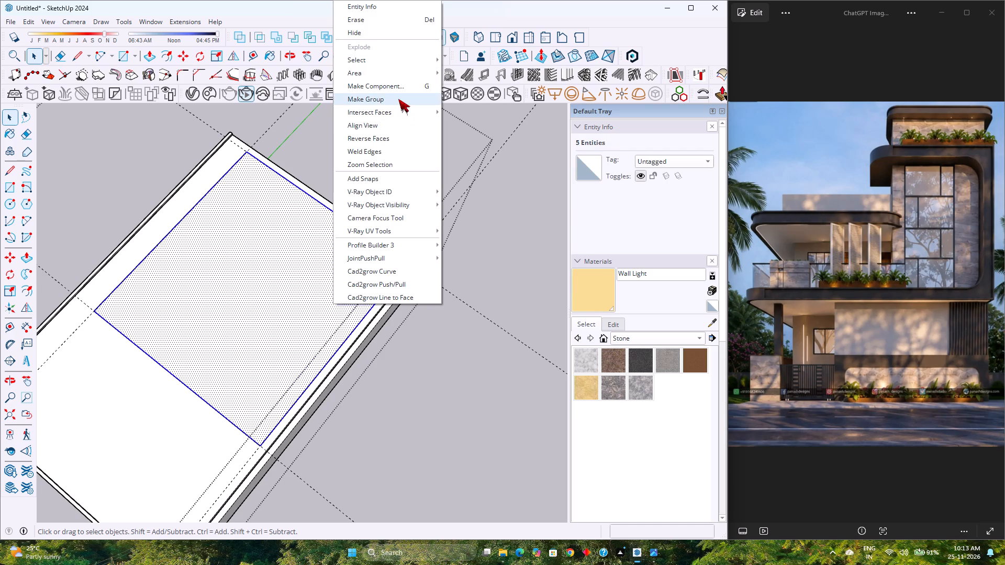
pyautogui.click(397, 98)
# Offset the outline of the first-floor rectangle 9" inward inside its group.
pyautogui.doubleClick(286, 264)
pyautogui.scroll(-1, 265, 280)
pyautogui.moveTo(264, 280); pyautogui.dragTo(273, 269, button='middle')
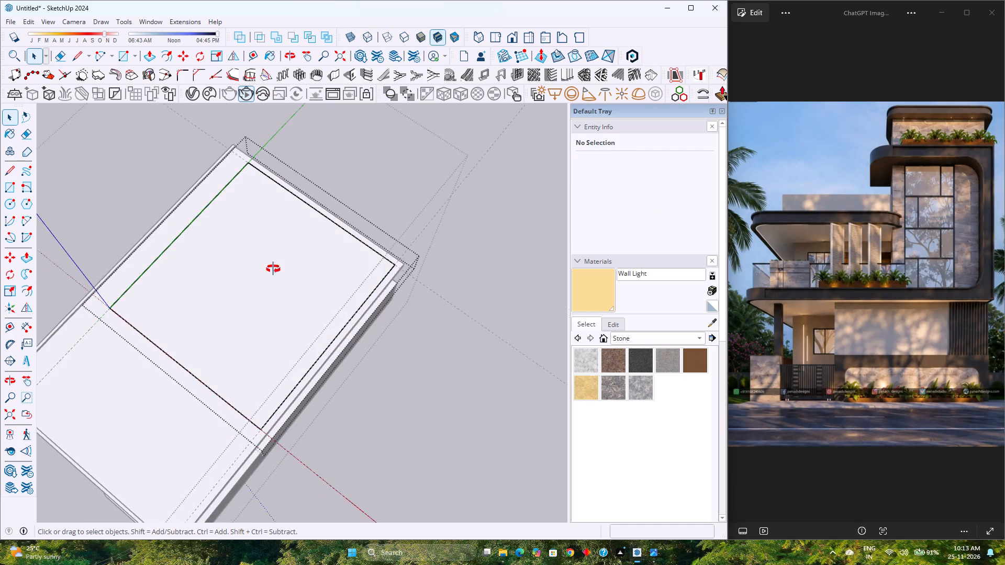
pyautogui.moveTo(273, 269); pyautogui.dragTo(372, 189, button='middle')
pyautogui.middleClick(372, 189)
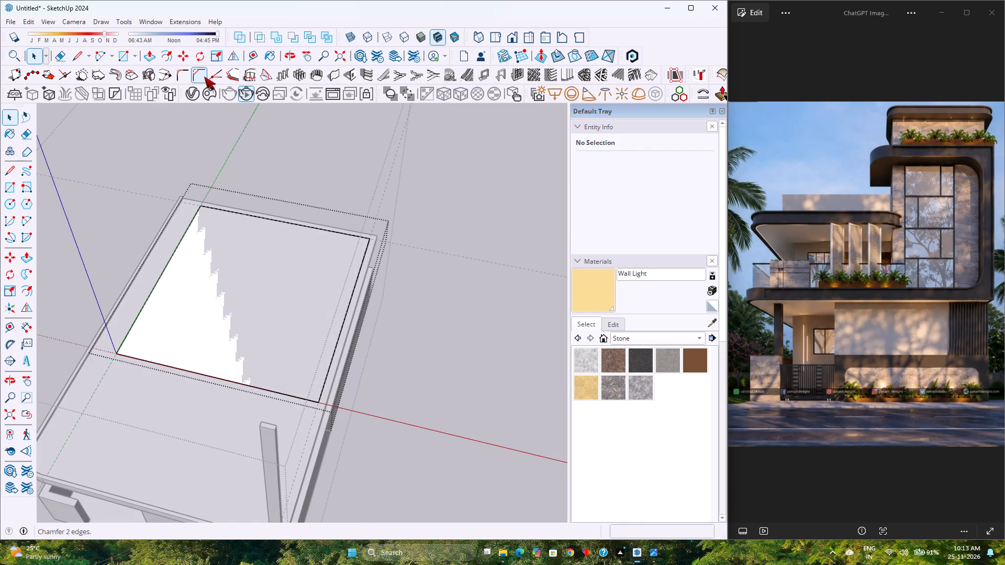
pyautogui.click(163, 53)
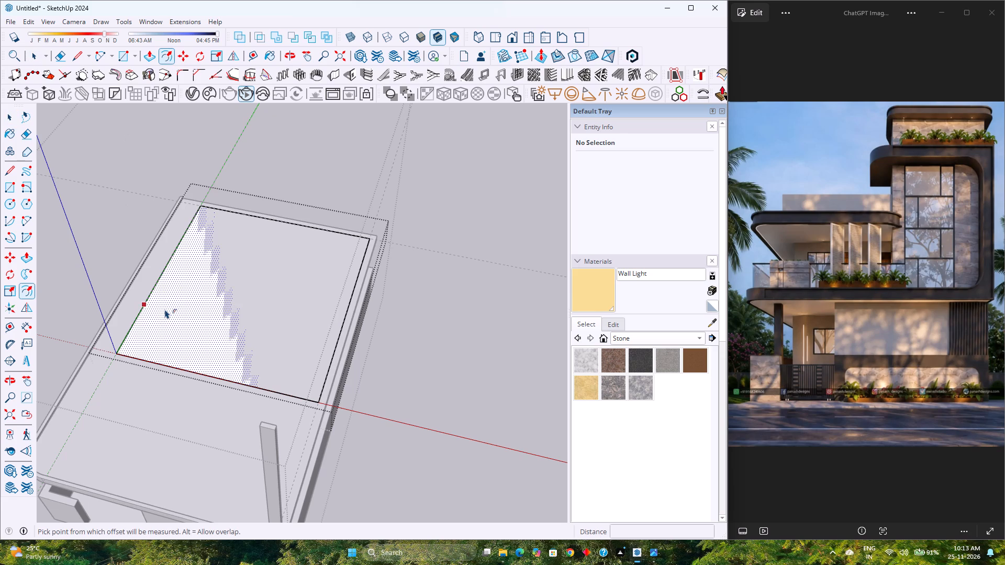
pyautogui.click(165, 309)
pyautogui.press('9')
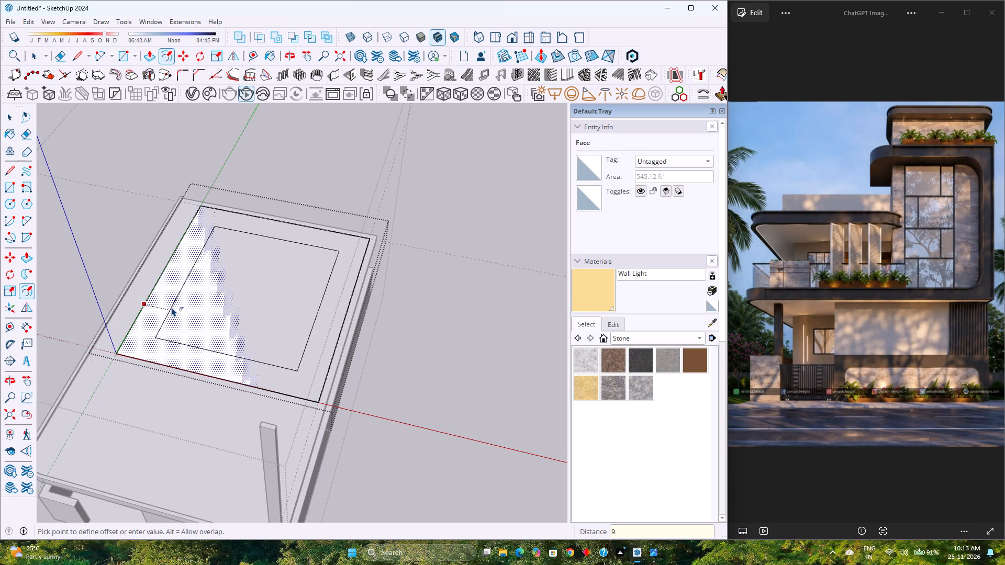
pyautogui.press('Return')
# Delete the inner face of the offset rectangle, keeping only the 9" wall strip.
pyautogui.press('space')
pyautogui.click(242, 329)
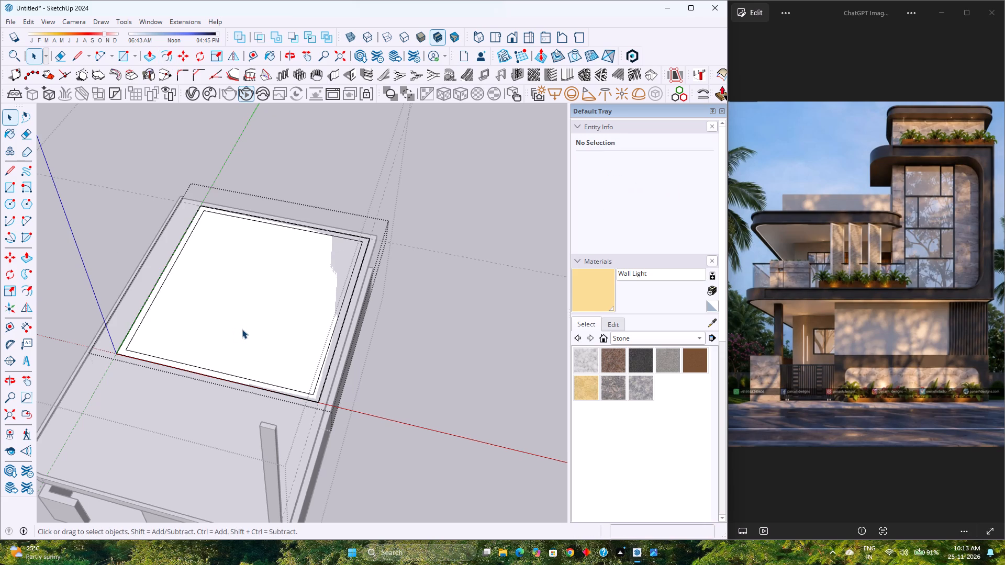
pyautogui.press('Delete')
# Extrude the wall strip upward 10' with Push/Pull and leave the wall group.
pyautogui.scroll(4, 303, 393)
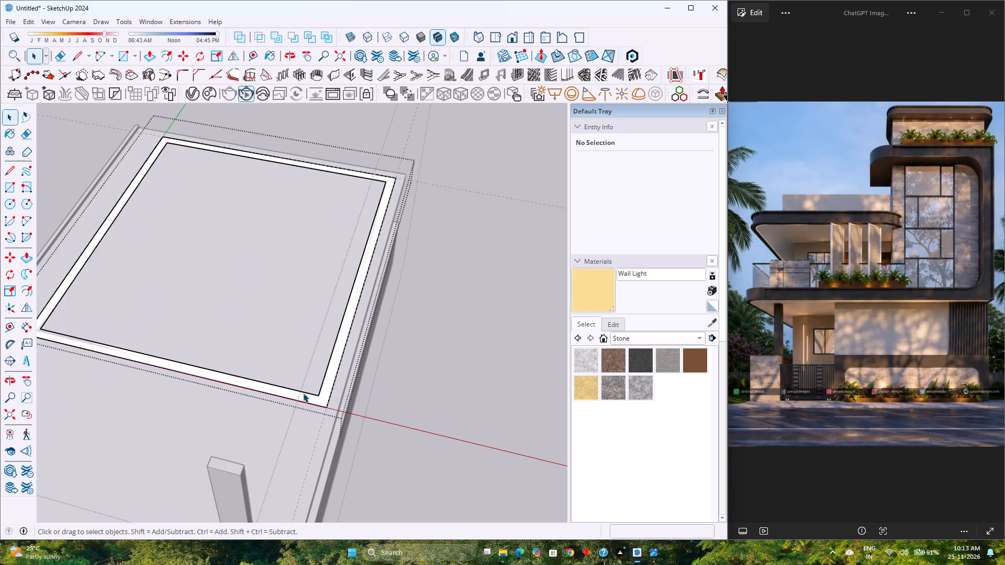
pyautogui.scroll(1, 303, 393)
pyautogui.press('p')
pyautogui.click(329, 392)
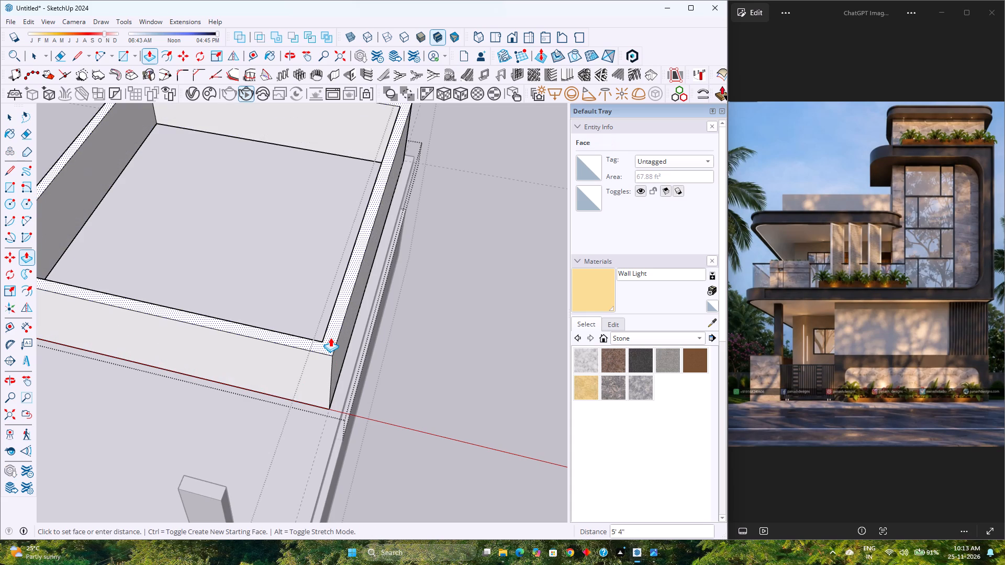
pyautogui.press('1')
pyautogui.press('0')
pyautogui.press("'")
pyautogui.press('Return')
pyautogui.scroll(-5, 327, 360)
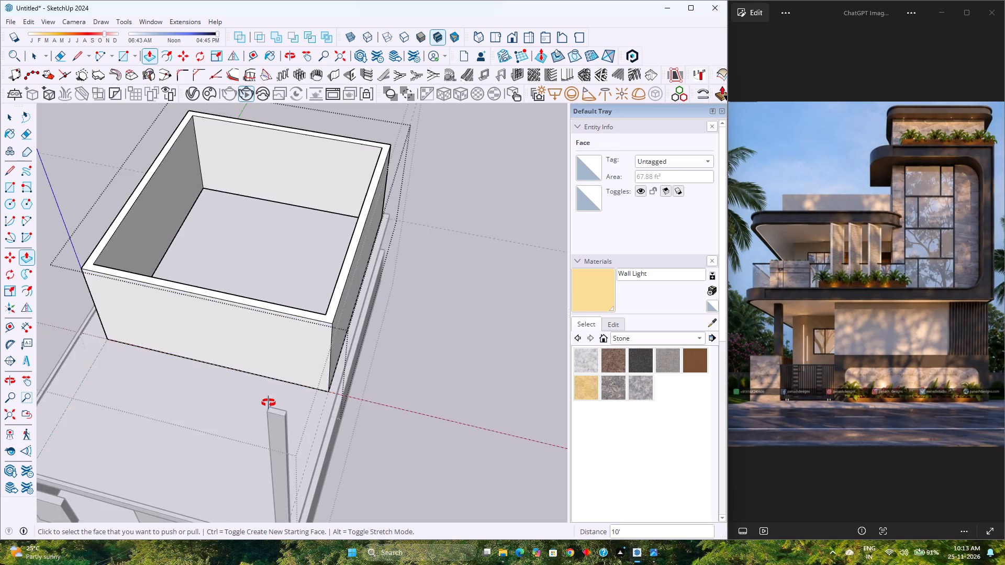
pyautogui.moveTo(269, 403); pyautogui.dragTo(396, 258, button='middle')
pyautogui.middleClick(396, 258)
pyautogui.scroll(-7, 392, 280)
pyautogui.moveTo(388, 305); pyautogui.dragTo(333, 236, button='middle')
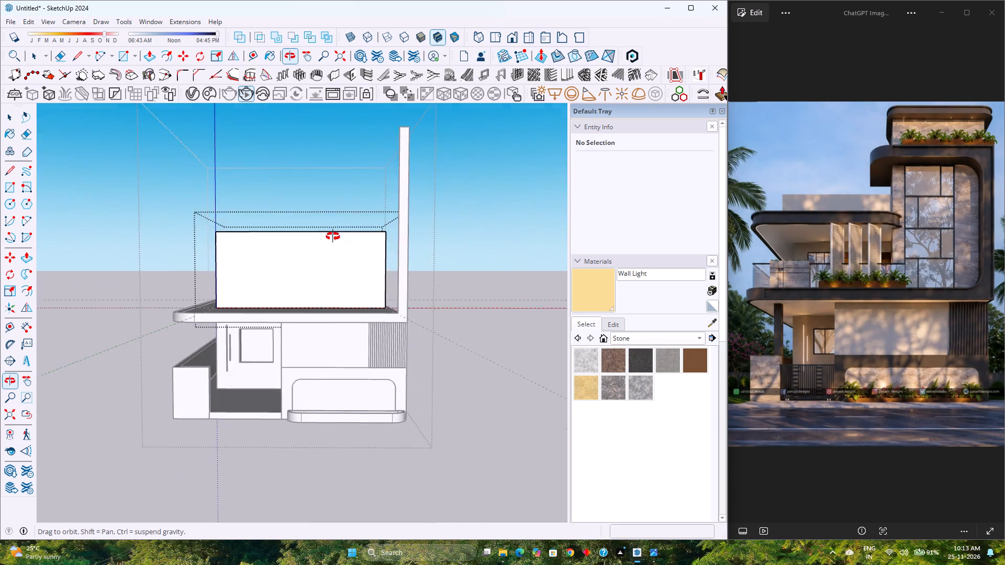
pyautogui.moveTo(333, 236); pyautogui.dragTo(323, 250, button='middle')
pyautogui.press('space')
pyautogui.click(485, 238)
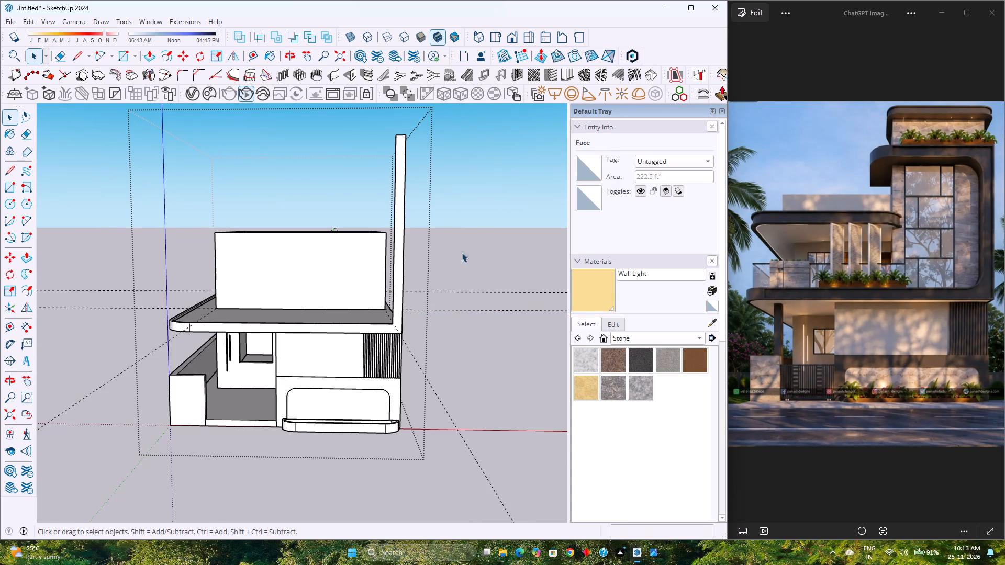
# Delete all construction guides from the model.
pyautogui.click(24, 20)
pyautogui.click(74, 127)
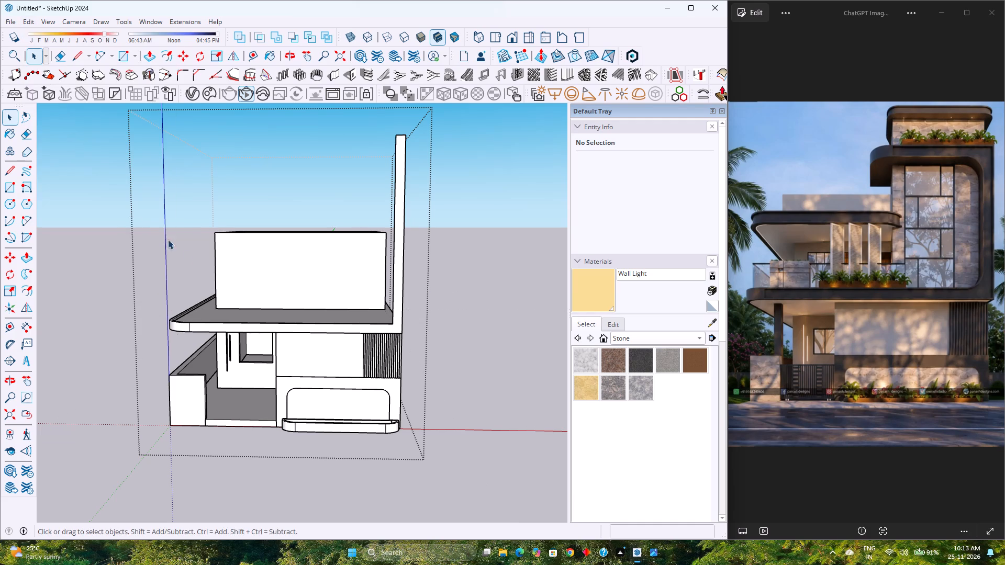
# Examine the new first floor walls from all sides, including how they sit on the slab above the ground floor.
pyautogui.moveTo(309, 366); pyautogui.dragTo(269, 365, button='middle')
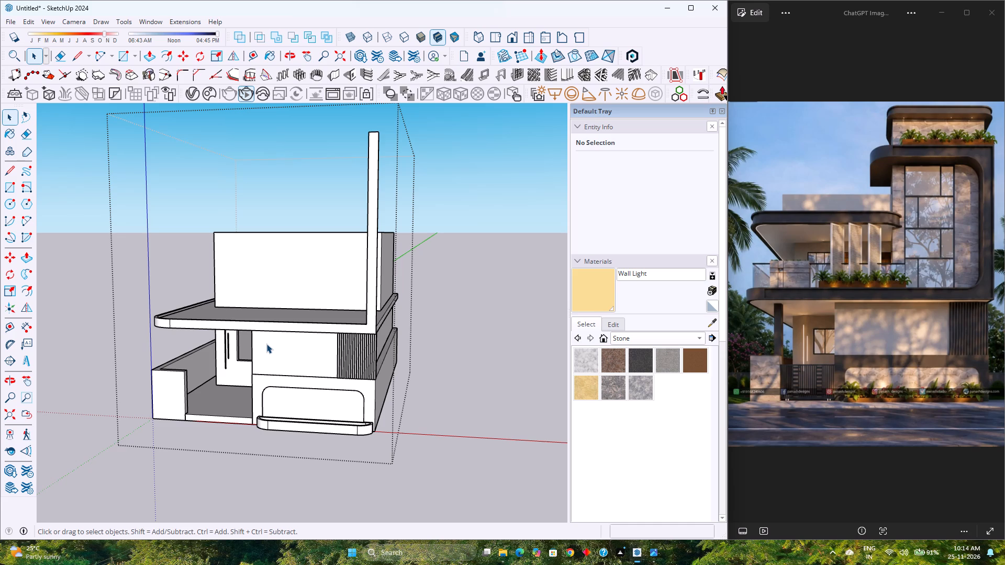
pyautogui.moveTo(317, 280); pyautogui.dragTo(360, 323, button='middle')
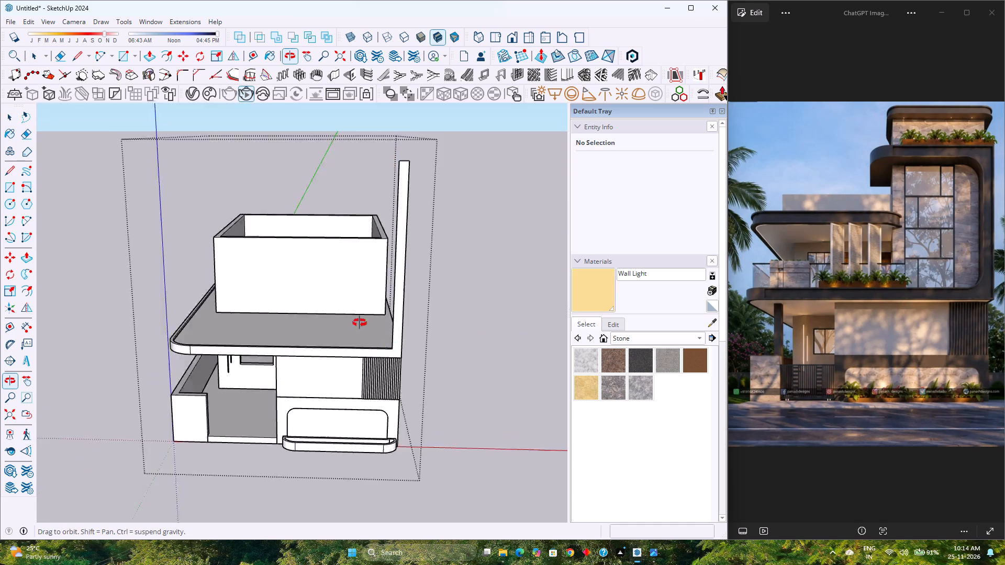
pyautogui.moveTo(360, 323); pyautogui.dragTo(87, 397, button='middle')
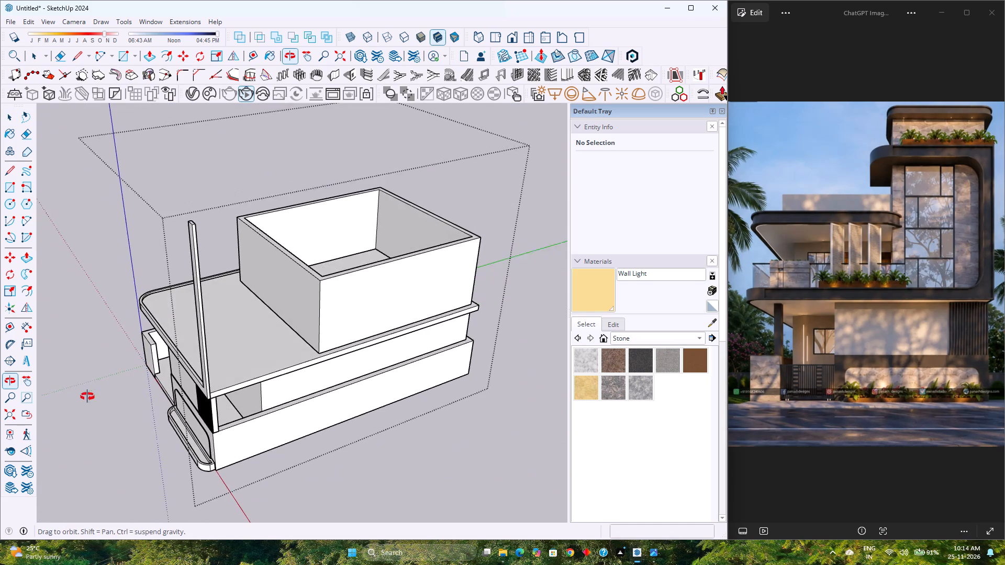
pyautogui.moveTo(87, 397); pyautogui.dragTo(87, 400, button='middle')
pyautogui.moveTo(338, 385); pyautogui.dragTo(440, 290, button='middle')
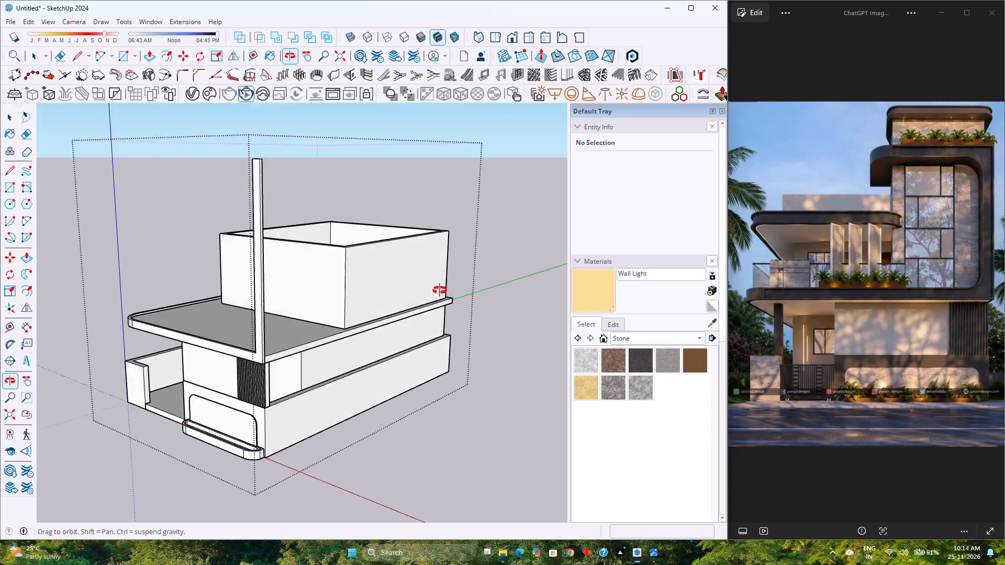
pyautogui.moveTo(440, 290); pyautogui.dragTo(518, 287, button='middle')
pyautogui.moveTo(228, 373); pyautogui.dragTo(530, 343, button='middle')
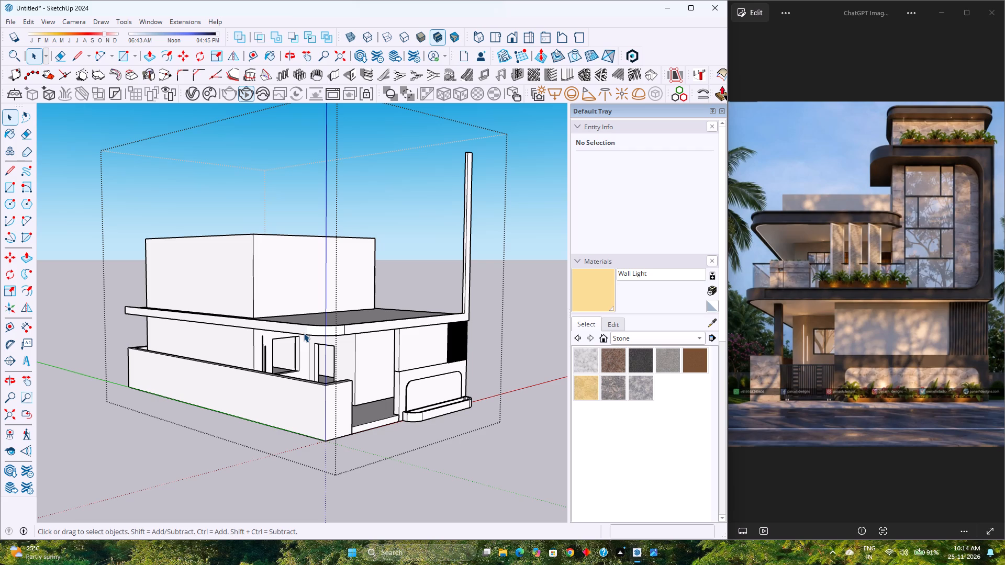
pyautogui.scroll(-4, 280, 335)
pyautogui.scroll(3, 277, 335)
pyautogui.moveTo(277, 352); pyautogui.dragTo(415, 394, button='middle')
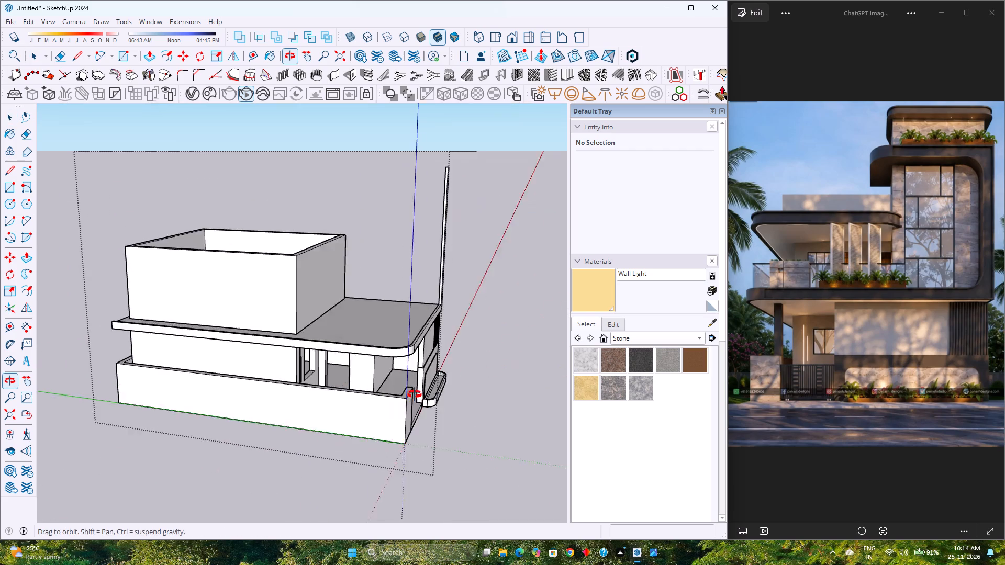
pyautogui.moveTo(415, 394); pyautogui.dragTo(602, 406, button='middle')
pyautogui.moveTo(135, 428); pyautogui.dragTo(247, 329, button='middle')
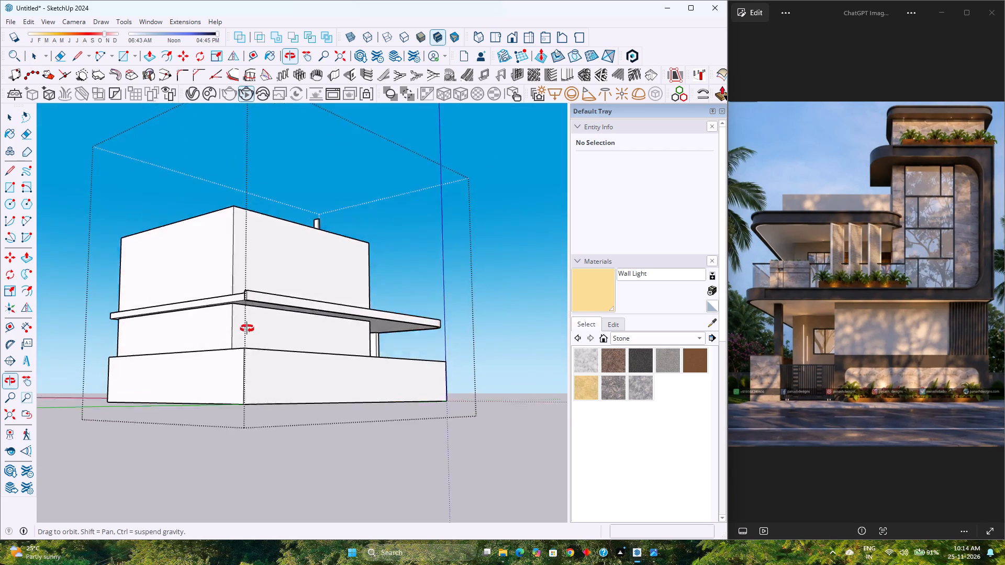
pyautogui.moveTo(247, 329); pyautogui.dragTo(104, 343, button='middle')
pyautogui.scroll(-2, 102, 343)
pyautogui.moveTo(102, 343); pyautogui.dragTo(103, 343, button='middle')
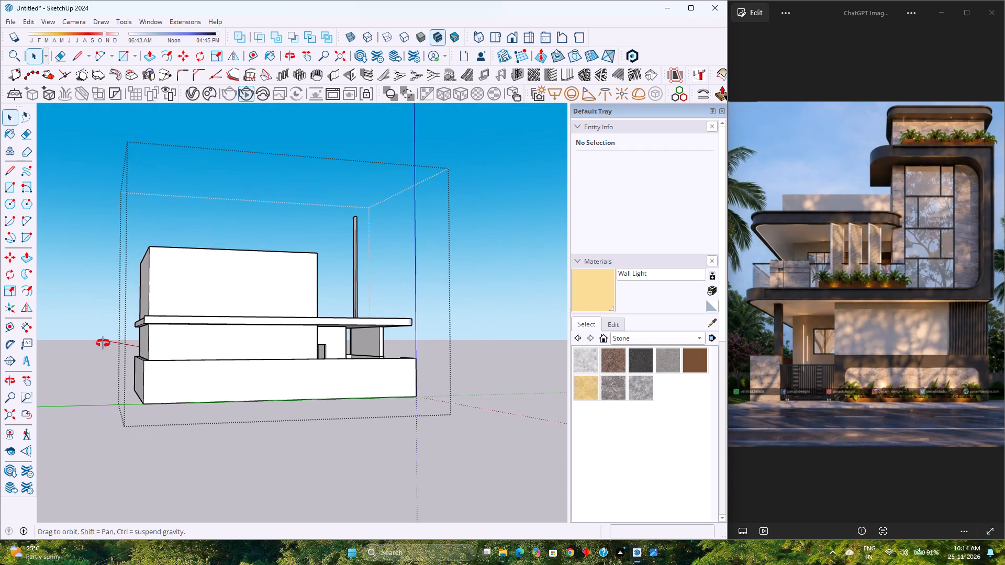
pyautogui.moveTo(103, 343); pyautogui.dragTo(372, 440, button='middle')
pyautogui.middleClick(372, 440)
pyautogui.scroll(4, 331, 431)
pyautogui.scroll(4, 340, 383)
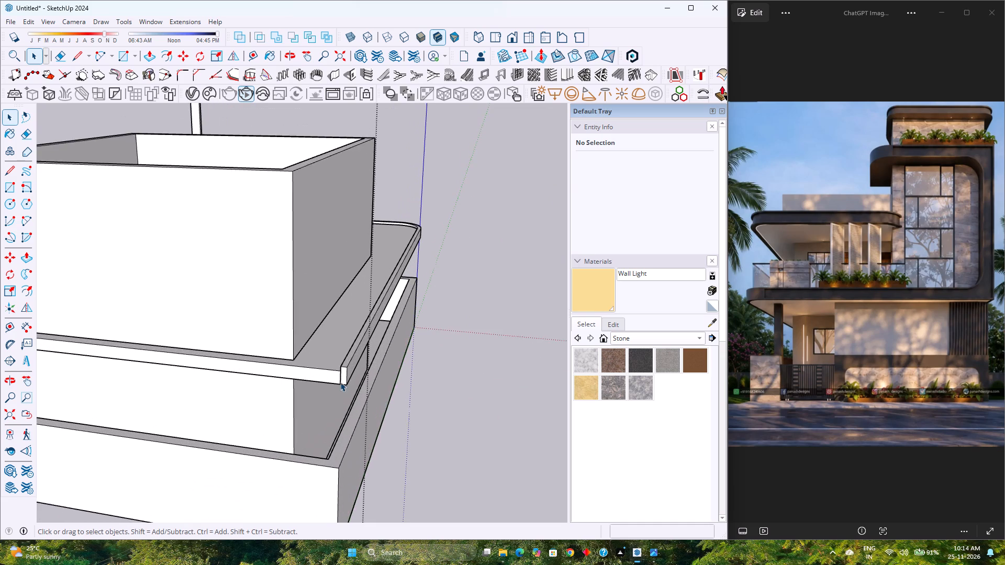
pyautogui.scroll(5, 347, 378)
pyautogui.moveTo(345, 378); pyautogui.dragTo(269, 410, button='middle')
pyautogui.scroll(-4, 271, 405)
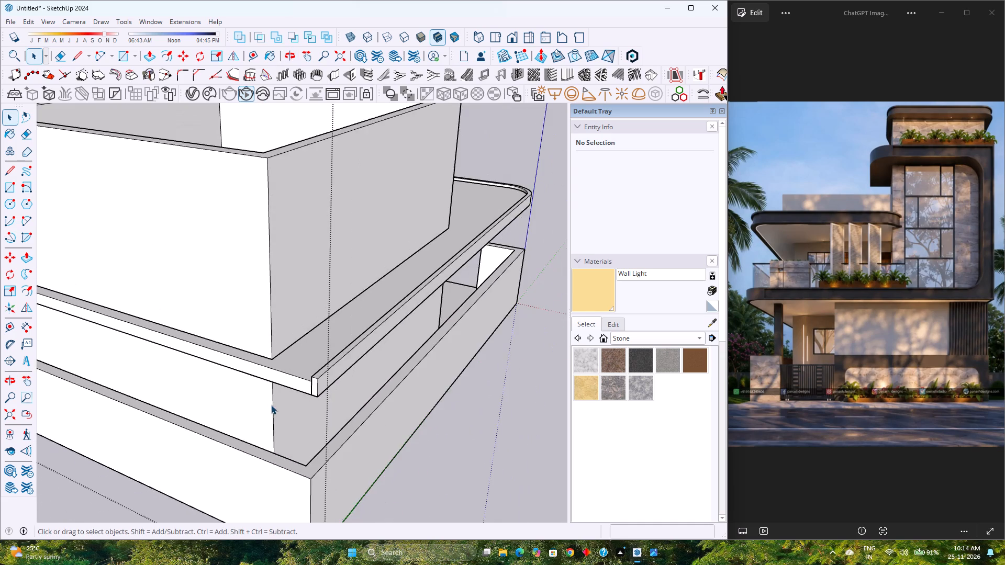
pyautogui.scroll(-3, 271, 405)
pyautogui.moveTo(359, 388); pyautogui.dragTo(246, 400, button='middle')
pyautogui.middleClick(246, 400)
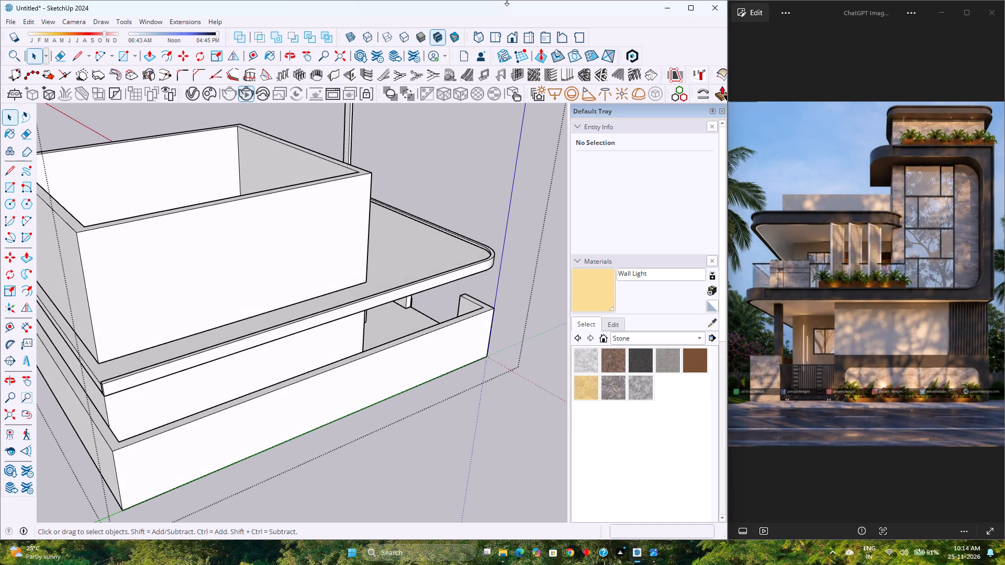
# Show the house in the standard front view and examine its facade against the reference image.
pyautogui.click(512, 41)
pyautogui.scroll(-4, 408, 199)
pyautogui.moveTo(381, 188); pyautogui.dragTo(388, 257, button='middle')
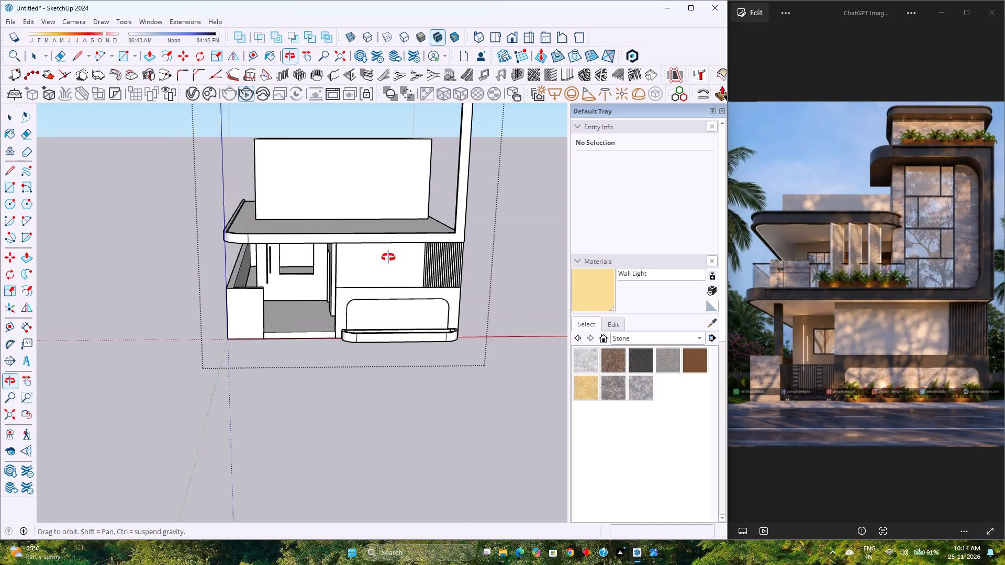
pyautogui.moveTo(388, 257); pyautogui.dragTo(387, 257, button='middle')
pyautogui.click(5, 416)
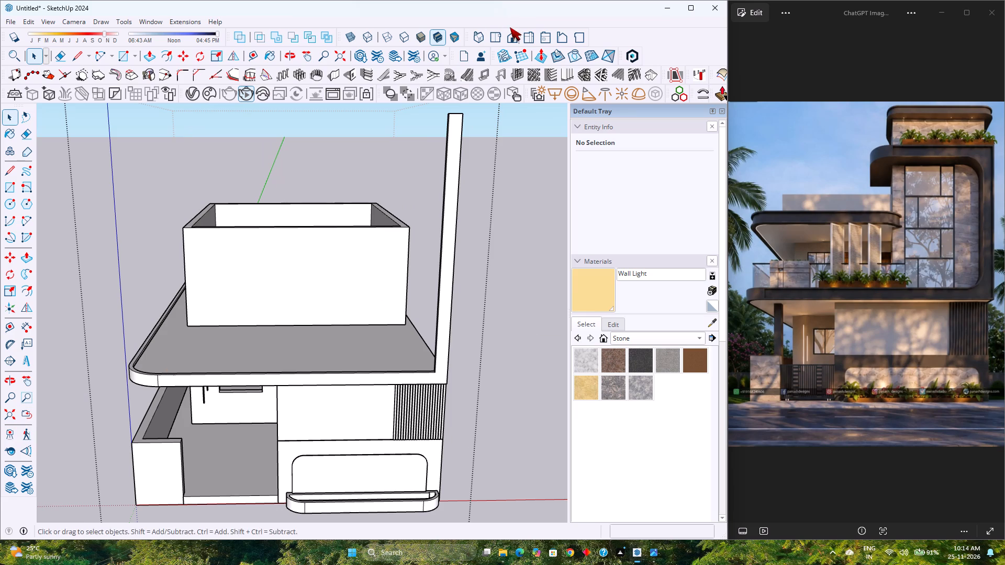
pyautogui.click(511, 35)
pyautogui.scroll(-3, 311, 325)
pyautogui.scroll(4, 311, 325)
pyautogui.scroll(-4, 311, 325)
pyautogui.scroll(4, 311, 325)
pyautogui.scroll(-3, 311, 325)
pyautogui.scroll(3, 311, 325)
pyautogui.scroll(-4, 310, 325)
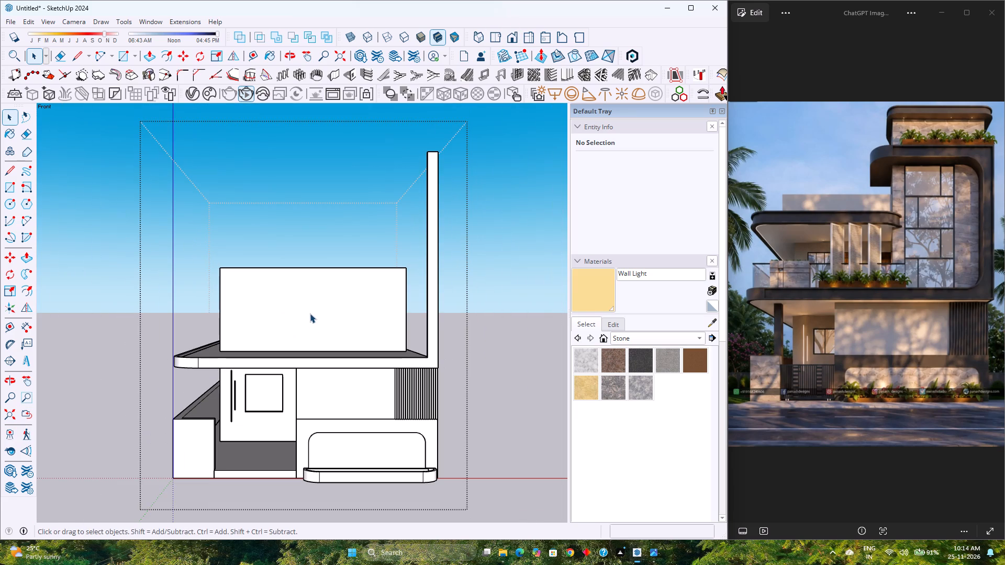
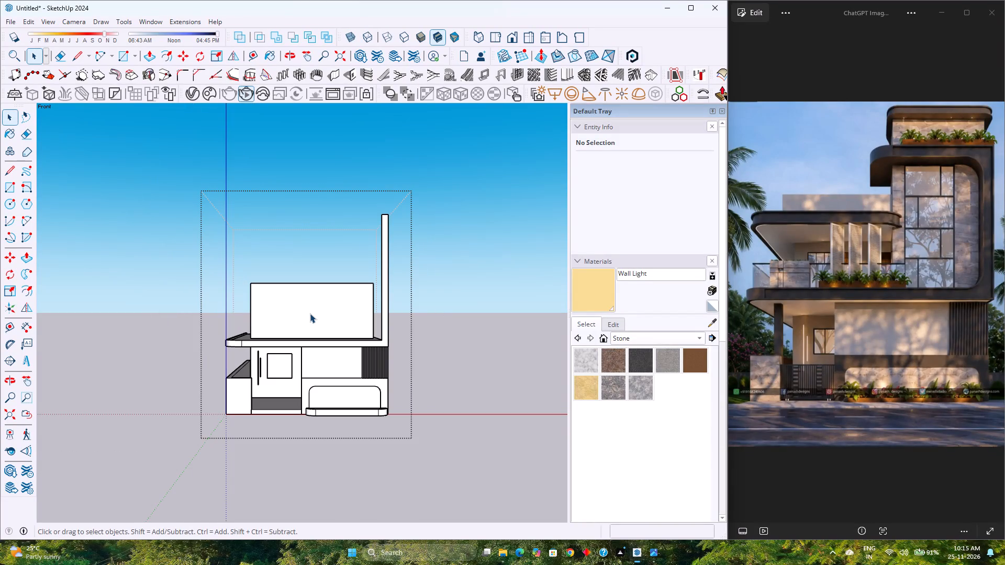
# Open the upper-floor wall group for editing and push/pull its outer right side face outward by 9".
pyautogui.scroll(3, 310, 313)
pyautogui.scroll(-3, 310, 313)
pyautogui.scroll(3, 310, 313)
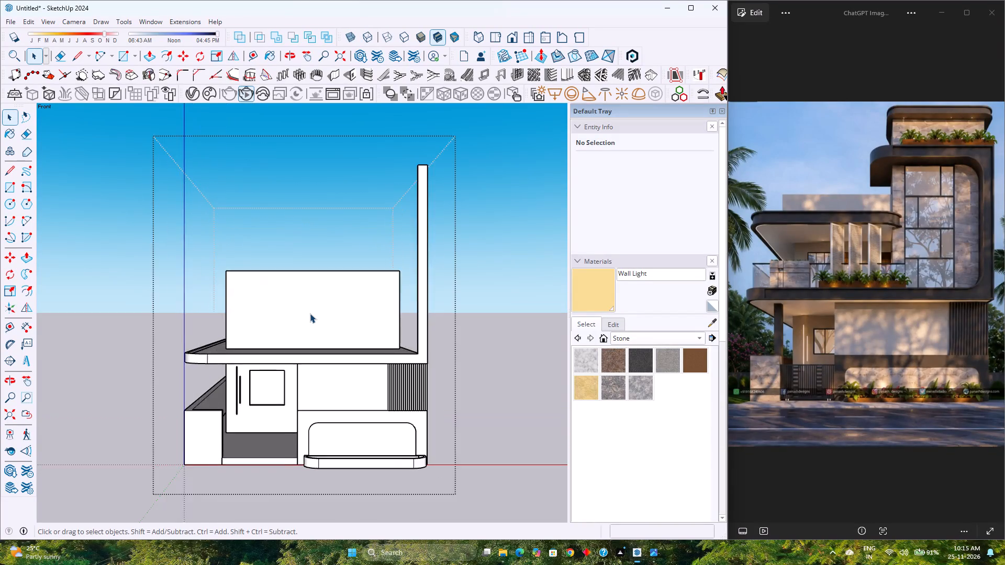
pyautogui.moveTo(310, 313); pyautogui.dragTo(330, 423, button='middle')
pyautogui.middleClick(330, 423)
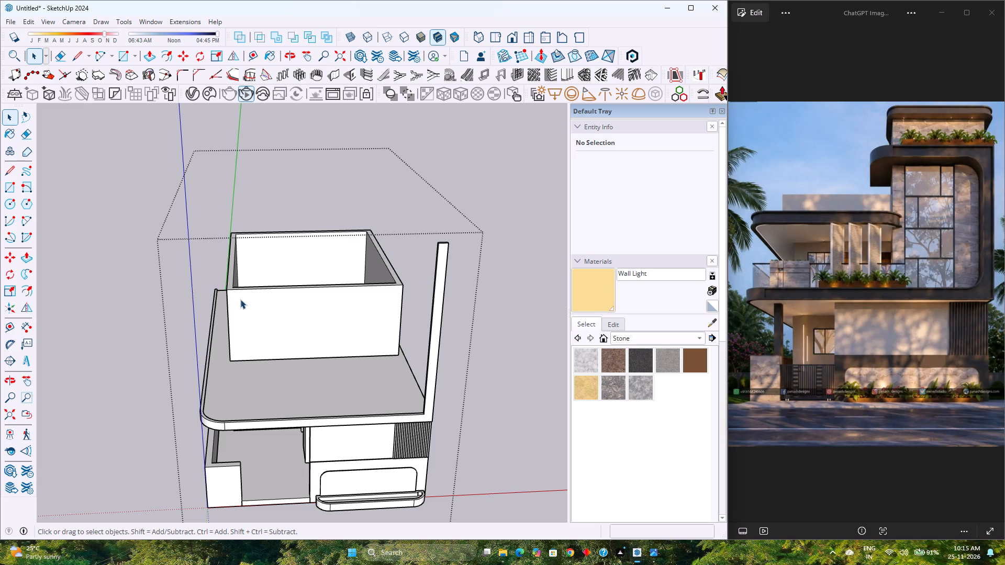
pyautogui.moveTo(323, 318); pyautogui.dragTo(352, 414, button='middle')
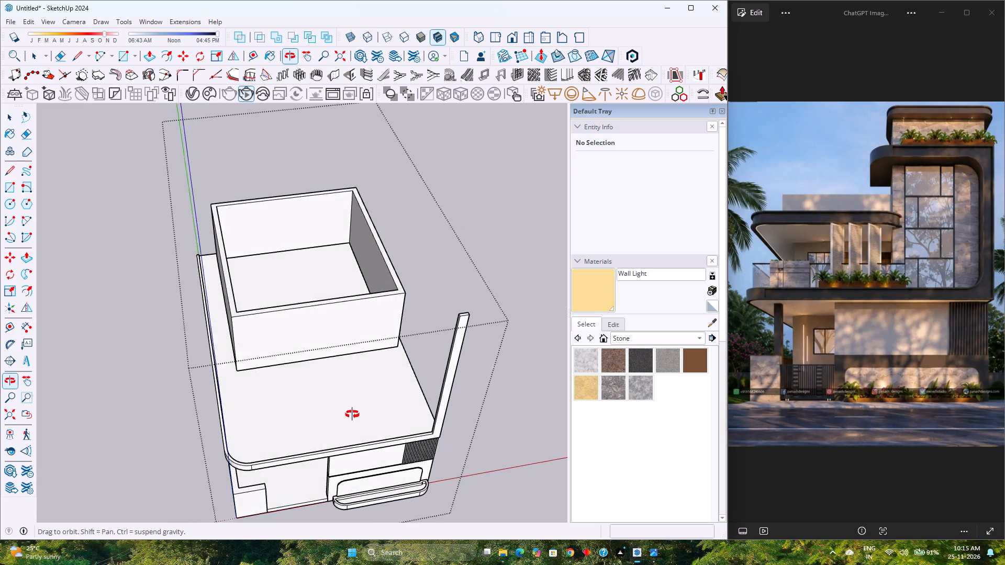
pyautogui.moveTo(352, 414); pyautogui.dragTo(266, 411, button='middle')
pyautogui.middleClick(266, 411)
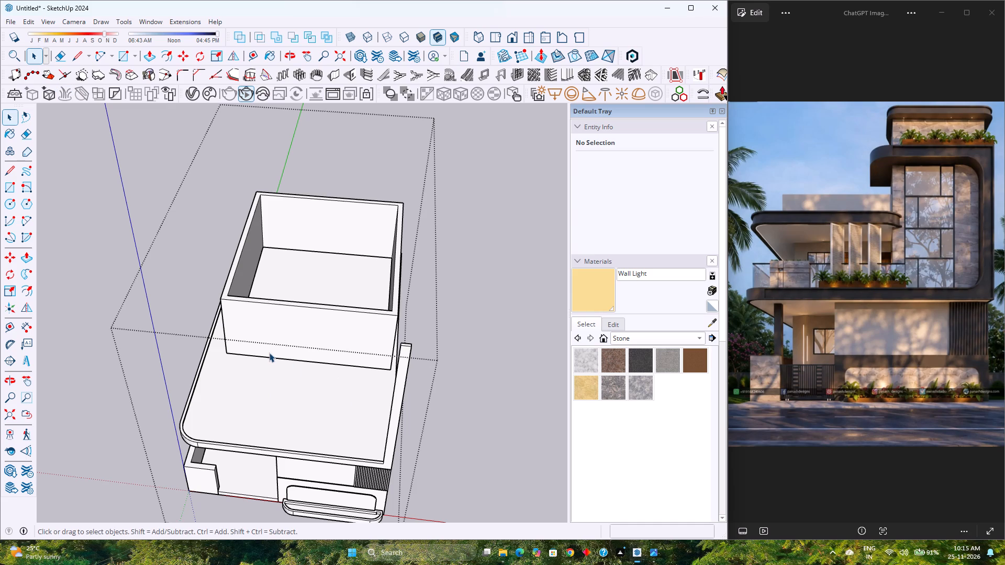
pyautogui.scroll(-2, 269, 353)
pyautogui.moveTo(269, 353); pyautogui.dragTo(121, 367, button='middle')
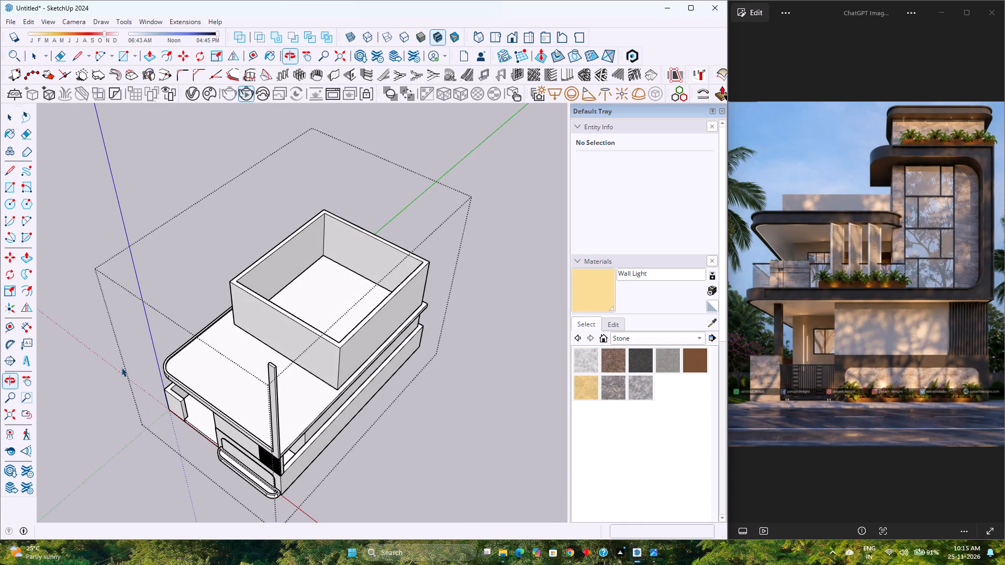
pyautogui.scroll(5, 250, 463)
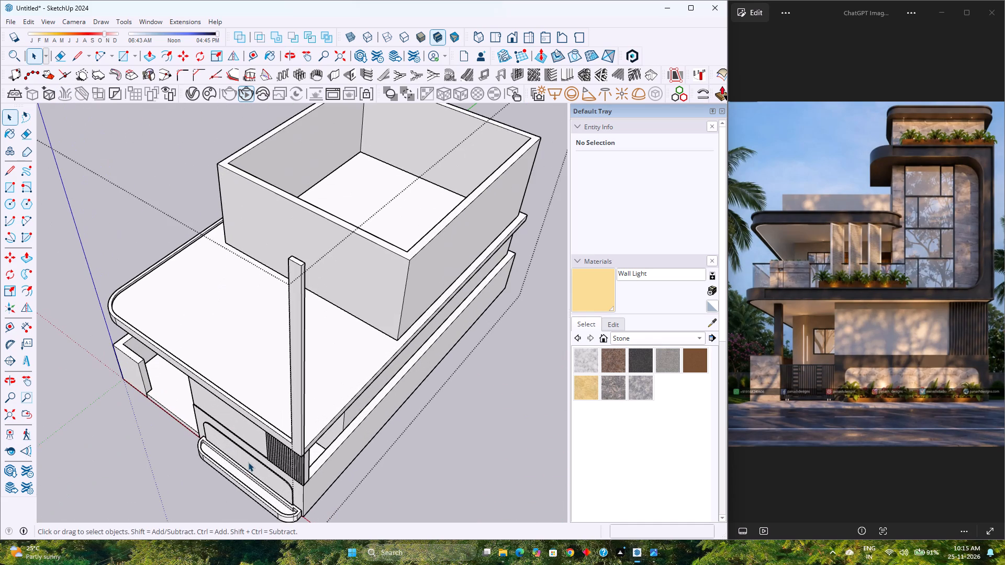
pyautogui.doubleClick(421, 301)
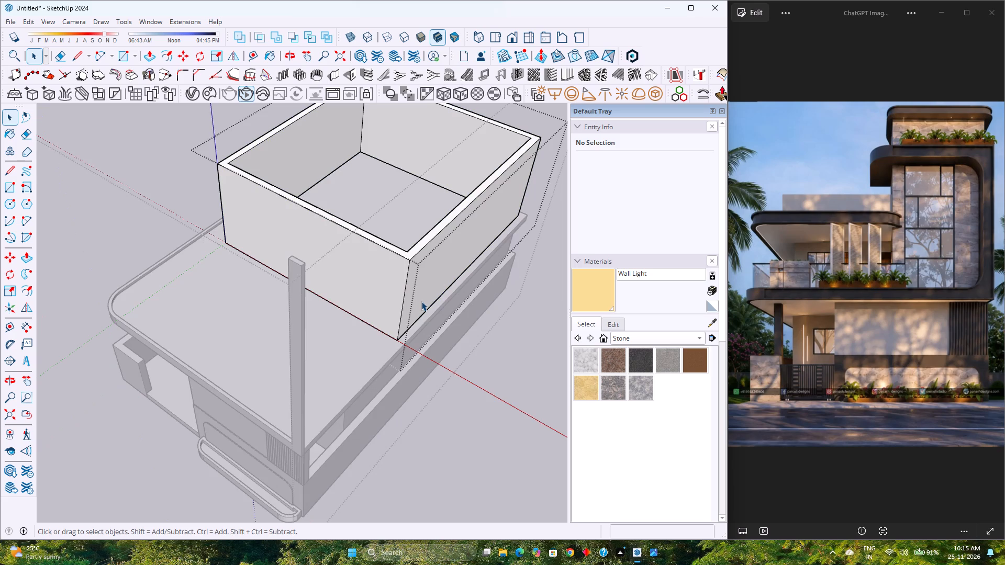
pyautogui.click(428, 284)
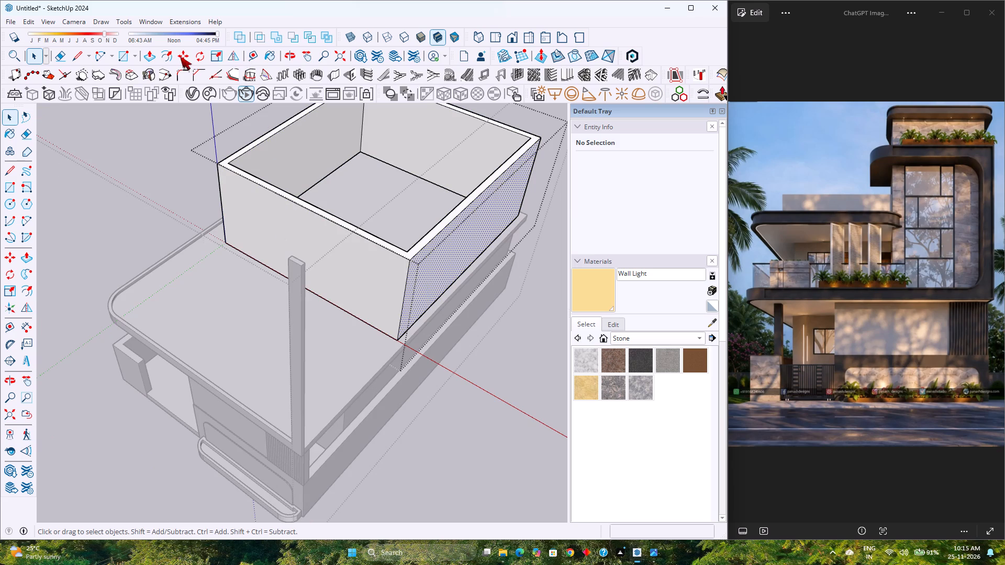
pyautogui.click(166, 56)
pyautogui.click(149, 57)
pyautogui.click(421, 292)
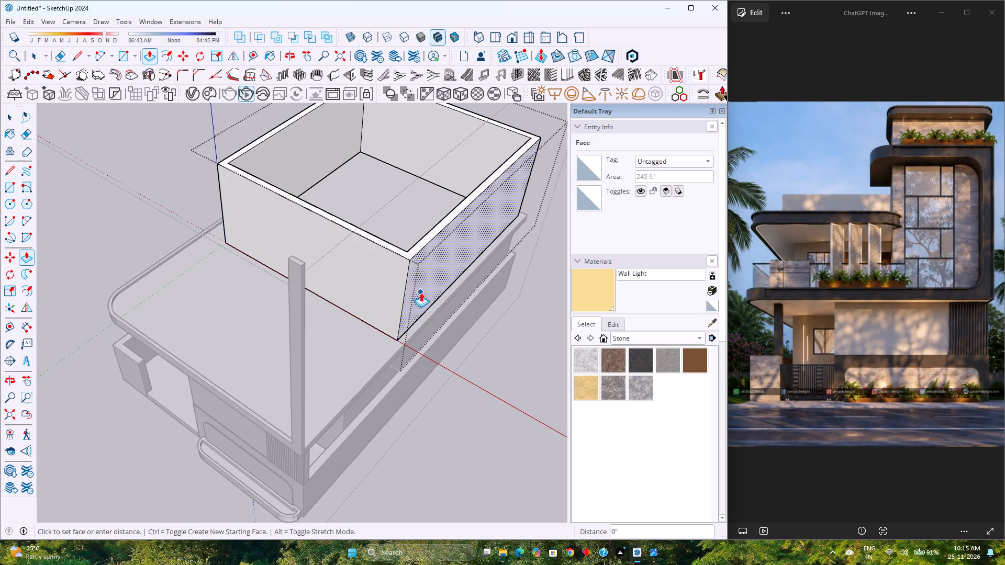
pyautogui.click(399, 354)
# Copy the vertical front-right corner edge of the upper-floor walls 9" inward along the red axis.
pyautogui.scroll(3, 397, 347)
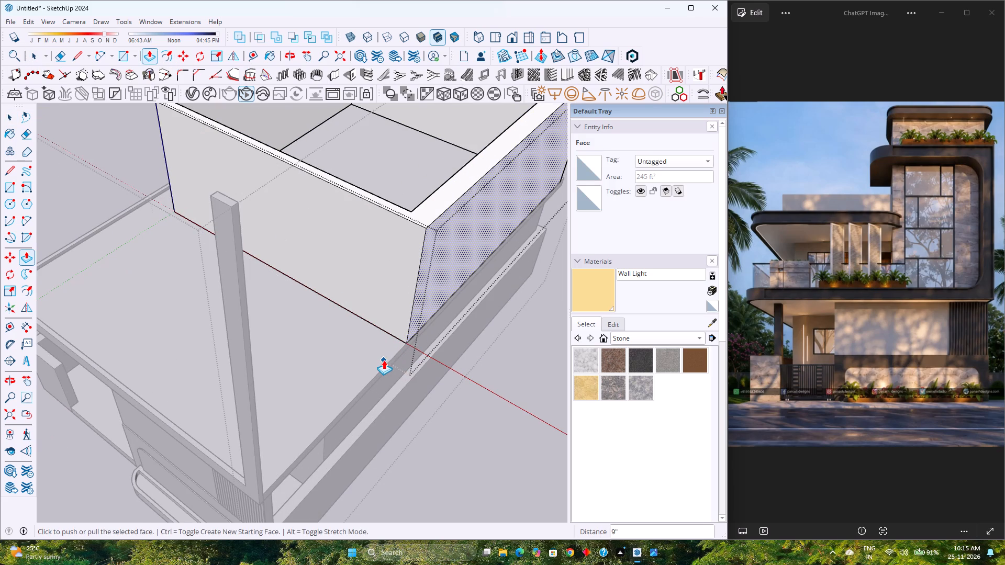
pyautogui.press('m')
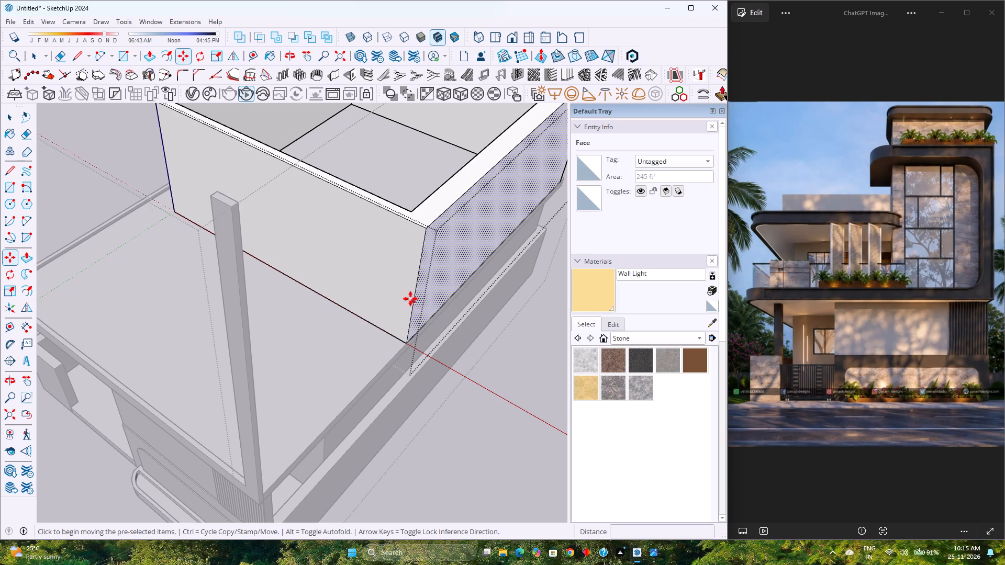
pyautogui.press('Escape')
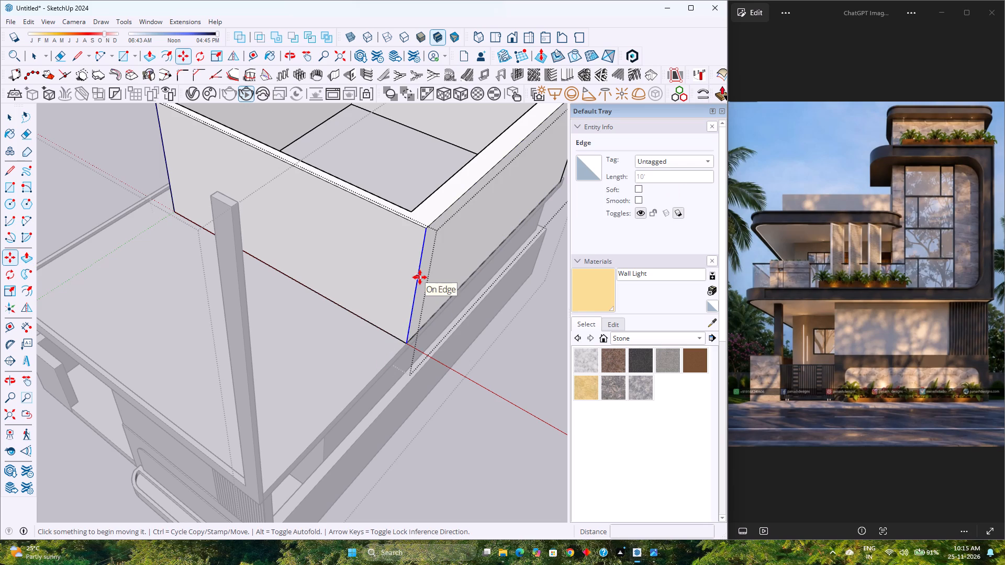
pyautogui.click(420, 277)
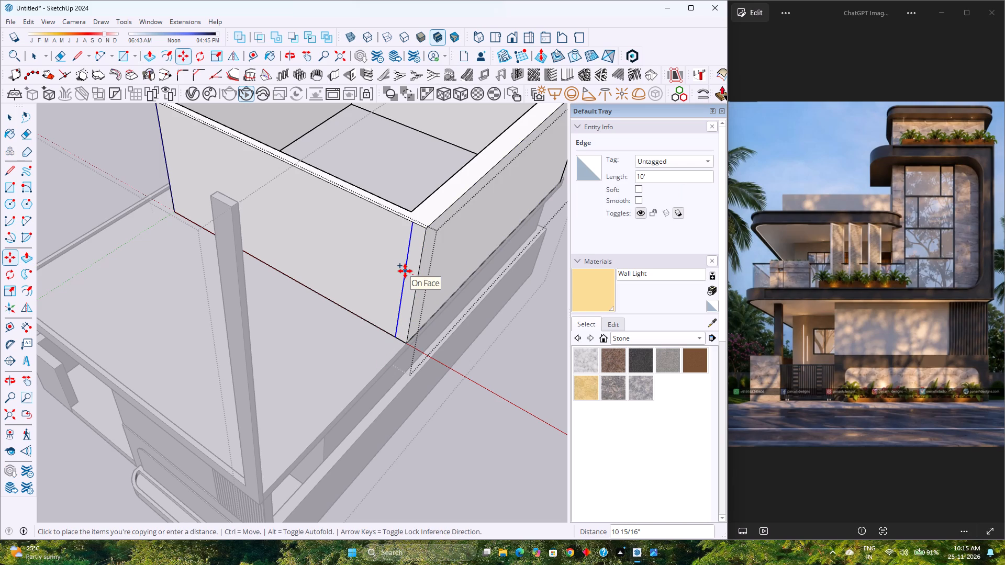
pyautogui.press('Right')
pyautogui.press('9')
pyautogui.press('Return')
# Push/pull the narrow strip at the front-right corner forward 14' 8" to extend the side wall to the tall post.
pyautogui.press('p')
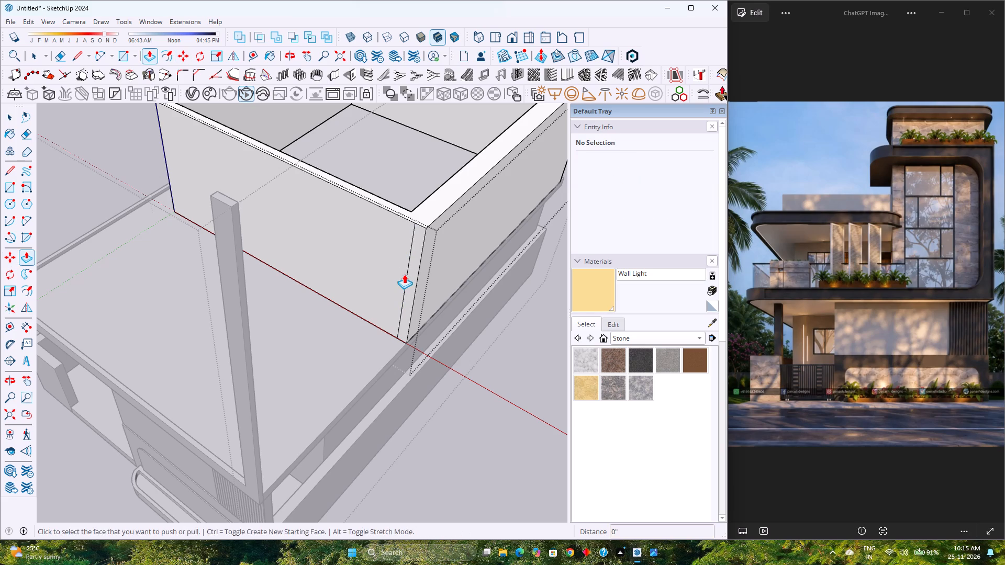
pyautogui.click(415, 267)
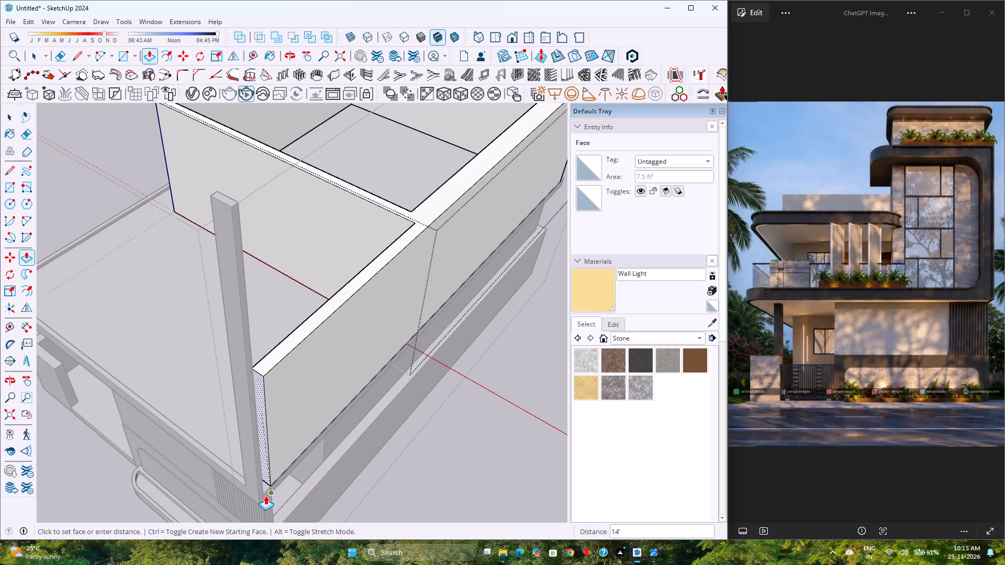
pyautogui.click(265, 495)
pyautogui.scroll(-2, 299, 440)
pyautogui.moveTo(299, 440); pyautogui.dragTo(404, 368, button='middle')
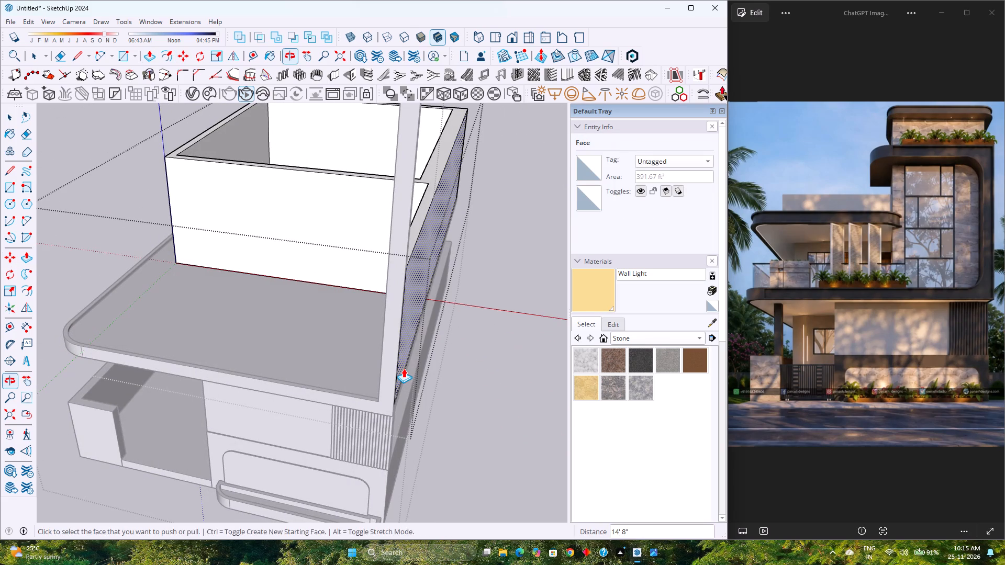
pyautogui.press('space')
pyautogui.press('Escape')
# Push/pull the right wall's inner face inside the enclosed room outward by 9", flush with the wall extension's inner face, and leave the group.
pyautogui.scroll(-1, 266, 360)
pyautogui.moveTo(266, 360); pyautogui.dragTo(450, 348, button='middle')
pyautogui.middleClick(450, 348)
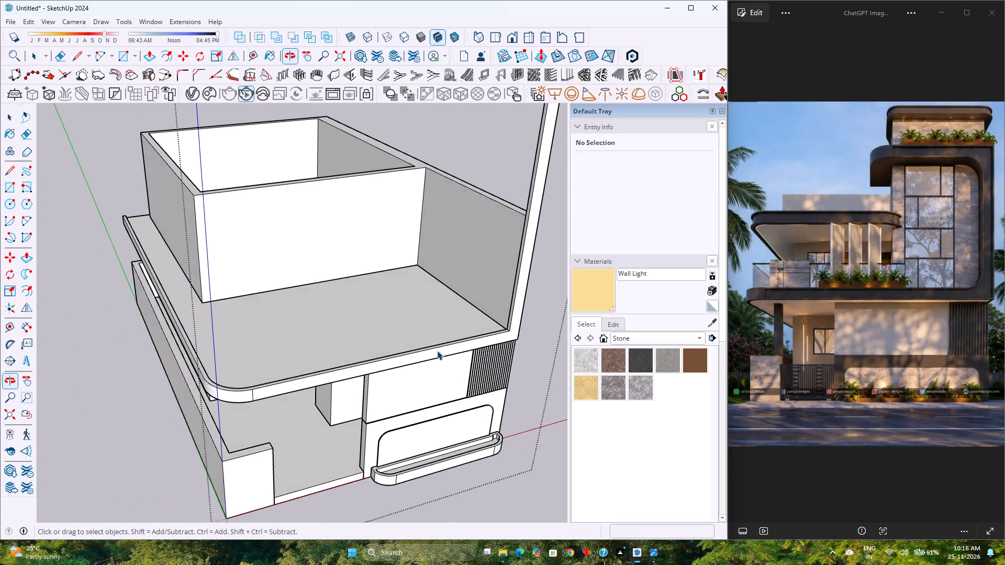
pyautogui.scroll(-3, 389, 336)
pyautogui.moveTo(389, 336); pyautogui.dragTo(585, 455, button='middle')
pyautogui.middleClick(585, 455)
pyautogui.scroll(5, 363, 238)
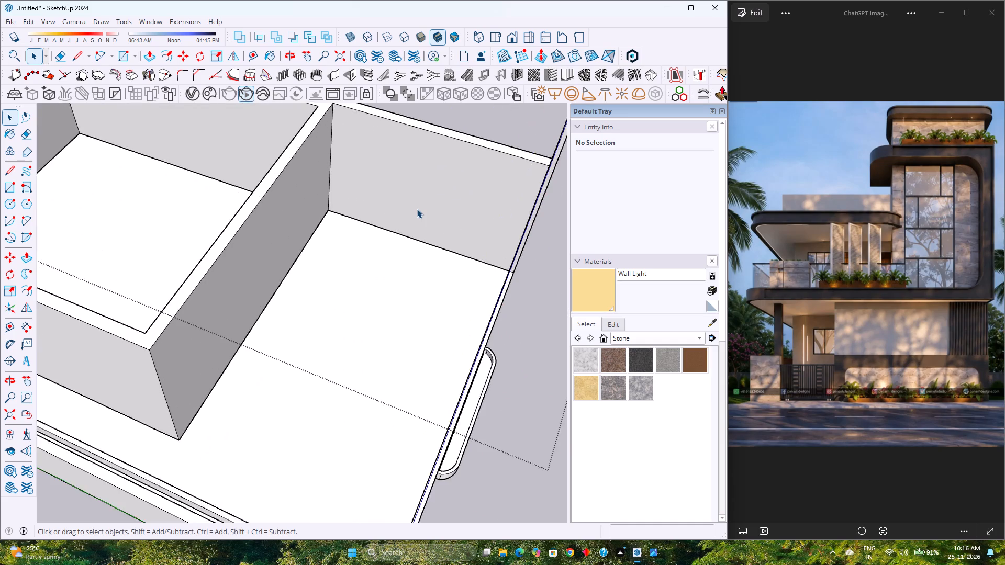
pyautogui.scroll(-5, 417, 209)
pyautogui.keyDown('shift'); pyautogui.moveTo(393, 232); pyautogui.dragTo(427, 327, button='middle'); pyautogui.keyUp('shift')
pyautogui.keyDown('shift'); pyautogui.middleClick(427, 327); pyautogui.keyUp('shift')
pyautogui.moveTo(423, 334); pyautogui.dragTo(395, 360, button='middle')
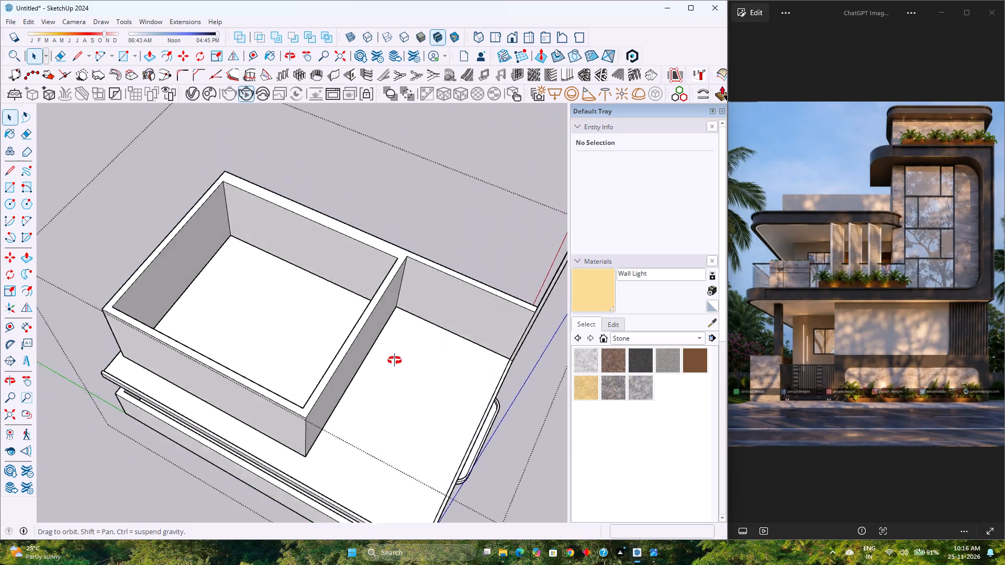
pyautogui.moveTo(395, 360); pyautogui.dragTo(346, 310, button='middle')
pyautogui.middleClick(345, 310)
pyautogui.scroll(2, 336, 304)
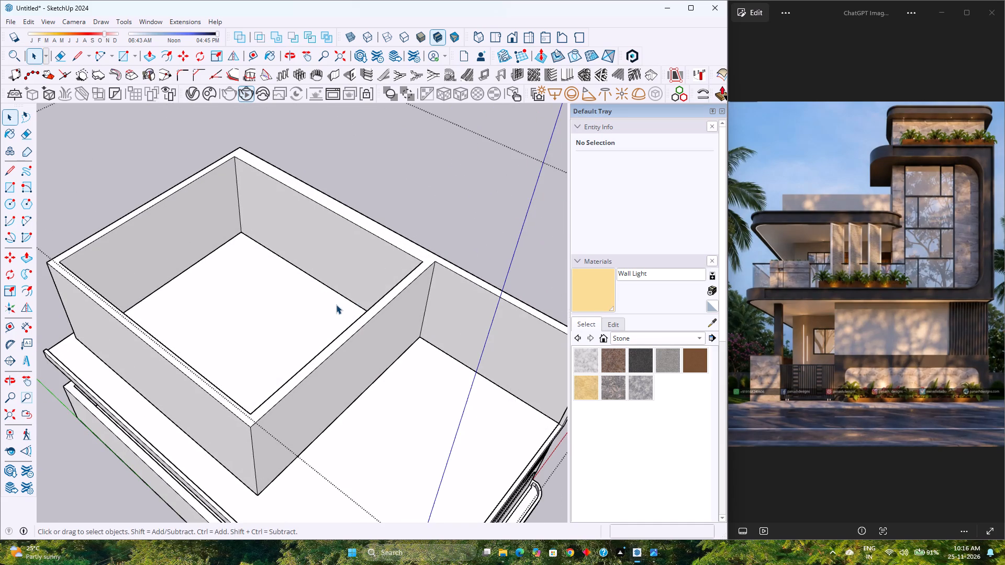
pyautogui.scroll(2, 336, 304)
pyautogui.moveTo(372, 313); pyautogui.dragTo(134, 307, button='middle')
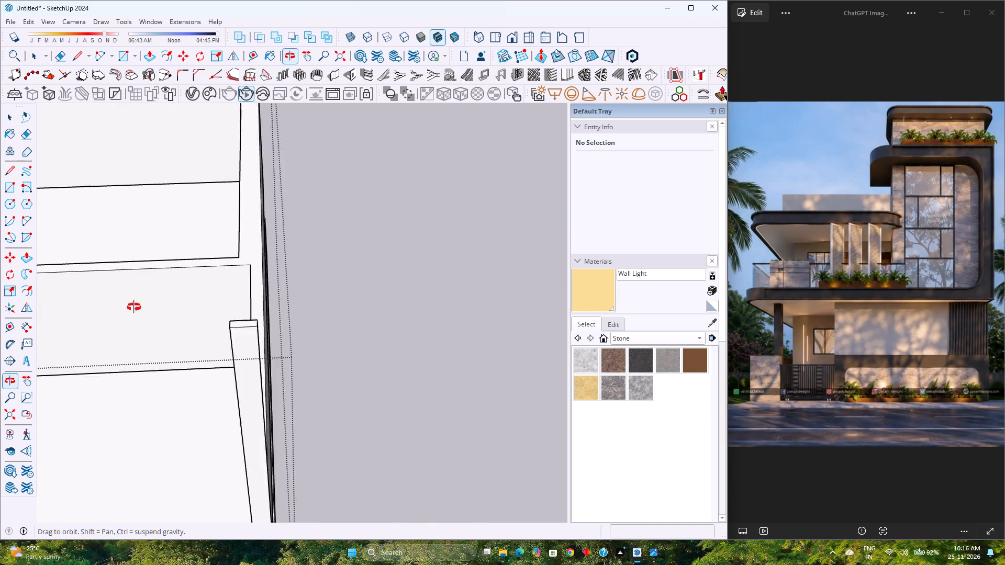
pyautogui.moveTo(134, 307); pyautogui.dragTo(393, 326, button='middle')
pyautogui.middleClick(393, 326)
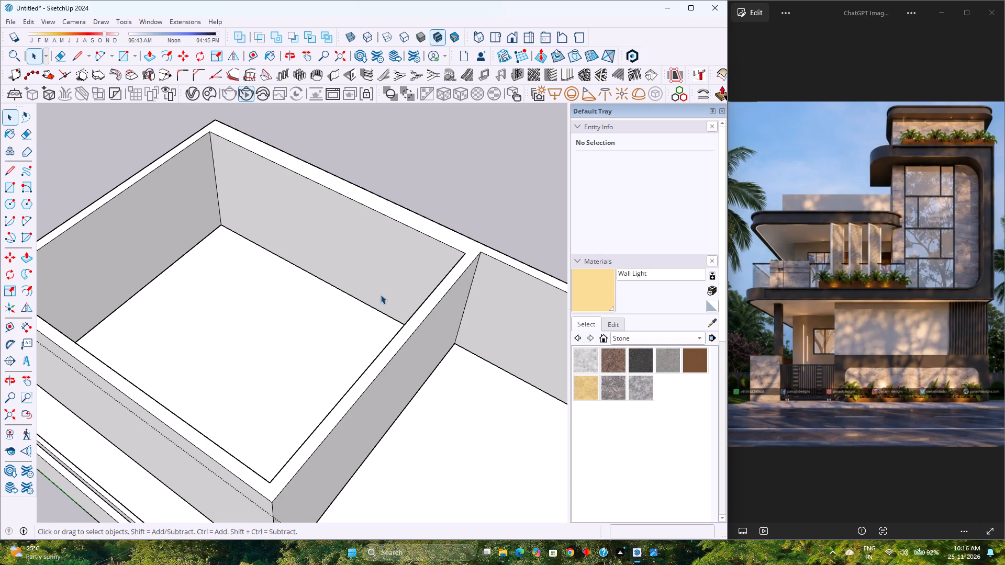
pyautogui.press('p')
pyautogui.press('space')
pyautogui.doubleClick(392, 270)
pyautogui.press('p')
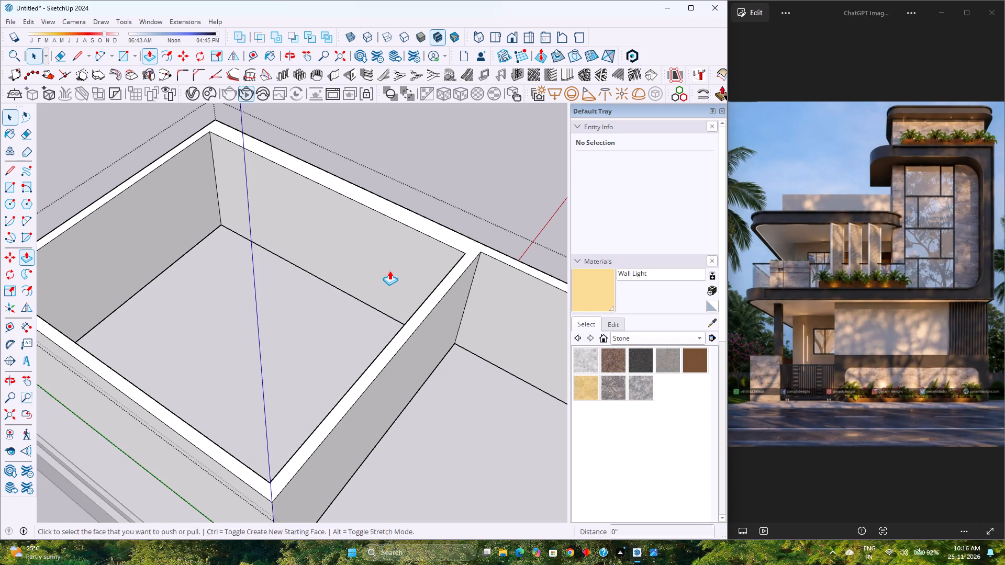
pyautogui.click(389, 270)
pyautogui.click(493, 295)
pyautogui.scroll(-4, 403, 300)
pyautogui.moveTo(407, 316); pyautogui.dragTo(381, 311, button='middle')
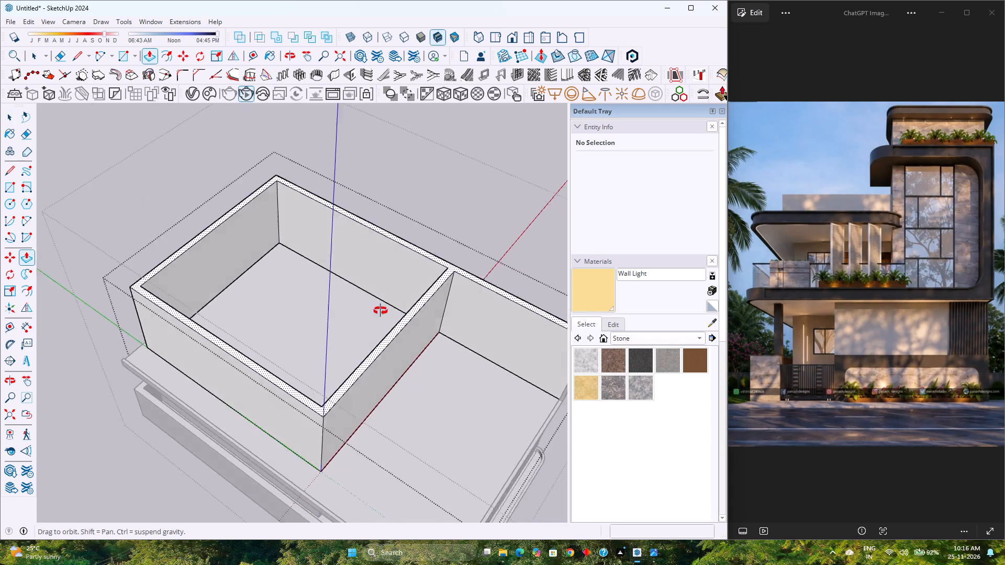
pyautogui.moveTo(381, 311); pyautogui.dragTo(220, 280, button='middle')
pyautogui.middleClick(220, 280)
pyautogui.scroll(-3, 347, 284)
pyautogui.moveTo(383, 356); pyautogui.dragTo(291, 218, button='middle')
pyautogui.middleClick(291, 218)
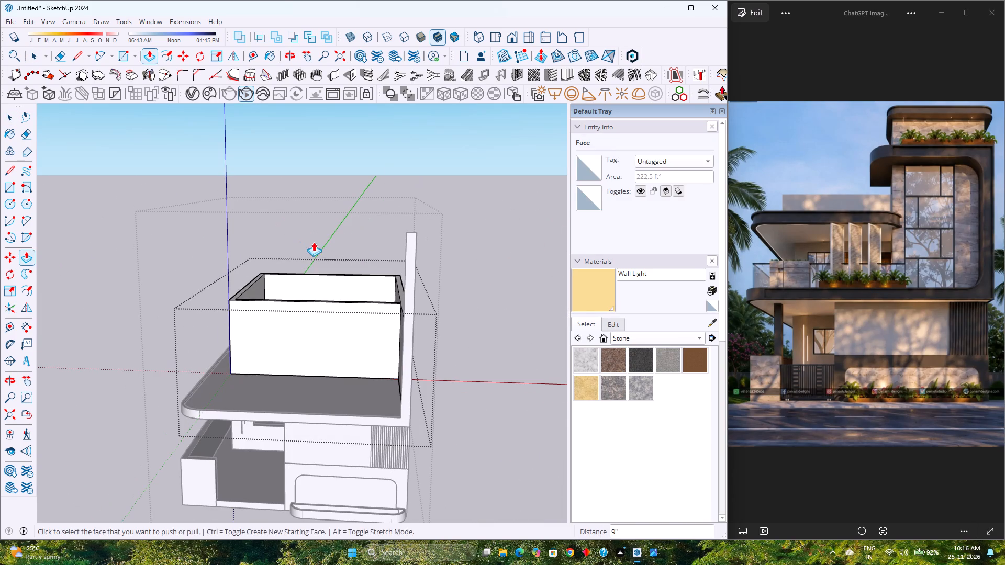
pyautogui.press('space')
pyautogui.click(470, 272)
# Examine the house massing from the front and the right side, including the extended upper-floor side wall and the tall post.
pyautogui.moveTo(266, 302); pyautogui.dragTo(343, 220, button='middle')
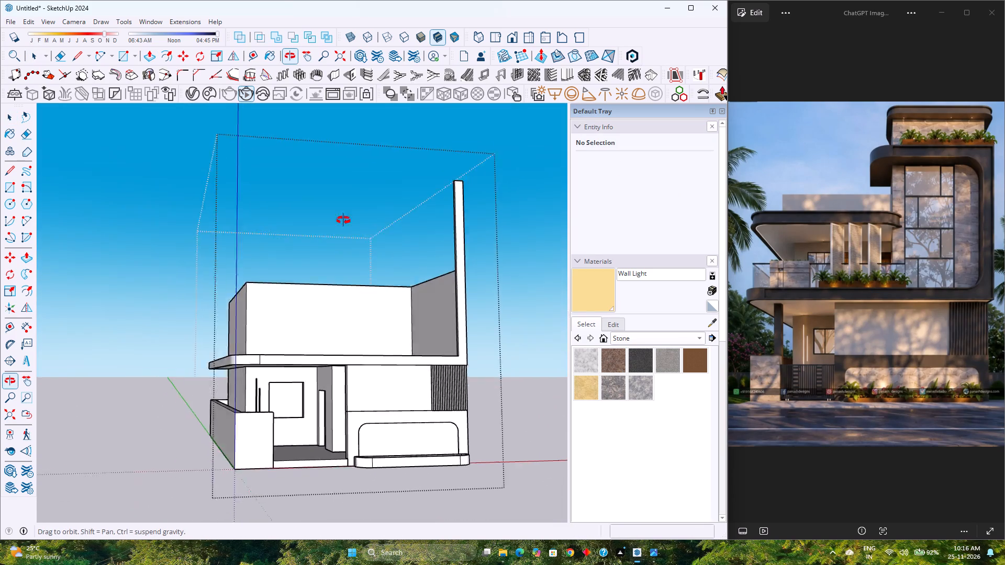
pyautogui.moveTo(343, 220); pyautogui.dragTo(284, 225, button='middle')
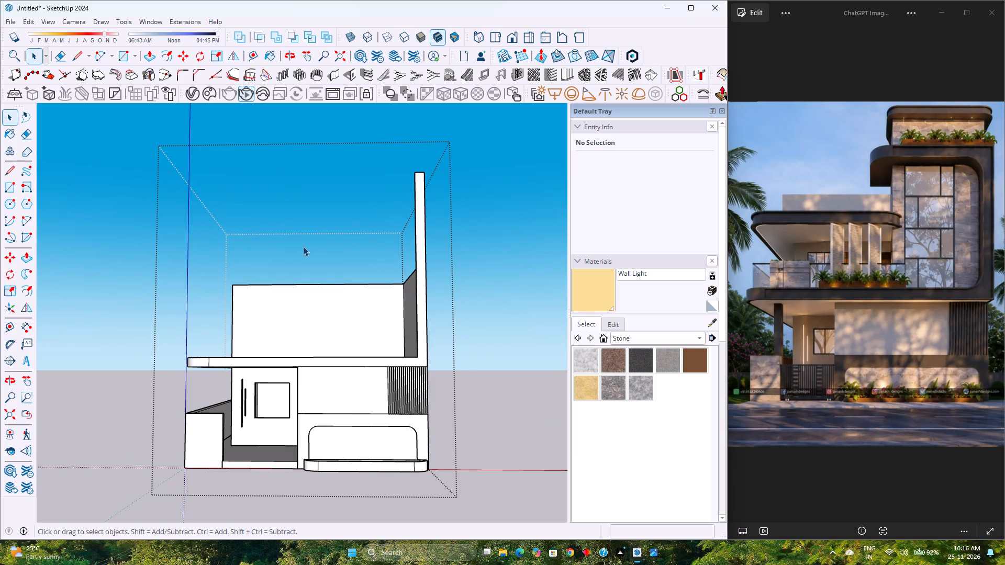
pyautogui.scroll(-2, 317, 330)
pyautogui.scroll(2, 315, 327)
pyautogui.scroll(-3, 314, 326)
pyautogui.scroll(3, 314, 326)
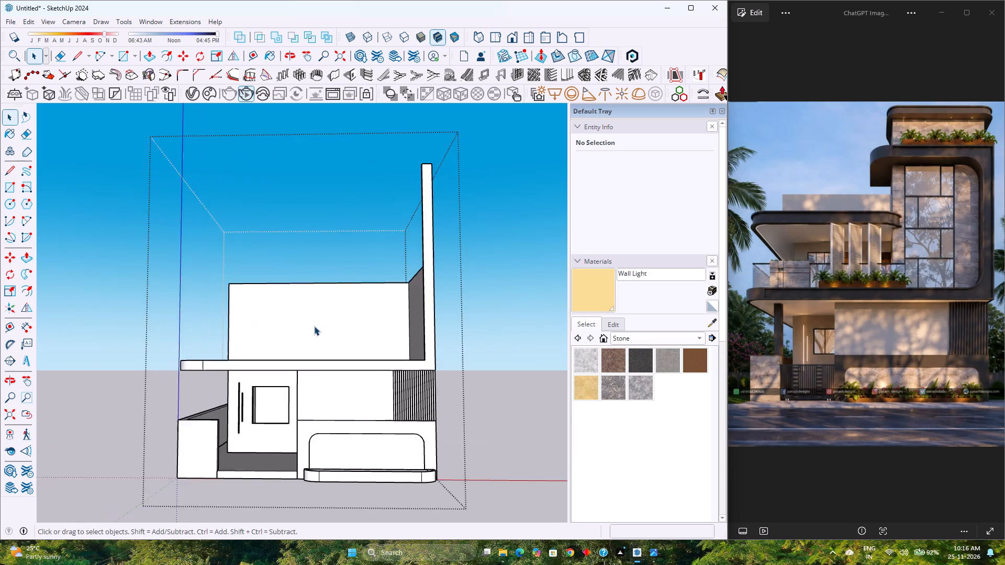
pyautogui.scroll(-2, 314, 326)
pyautogui.moveTo(322, 320); pyautogui.dragTo(331, 361, button='middle')
pyautogui.middleClick(331, 361)
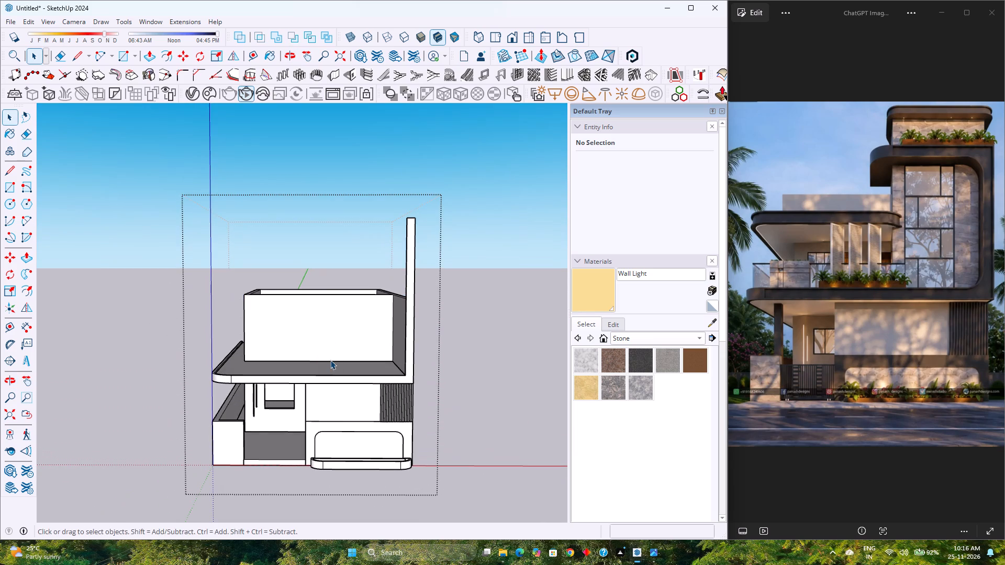
pyautogui.scroll(3, 329, 359)
pyautogui.scroll(-3, 329, 359)
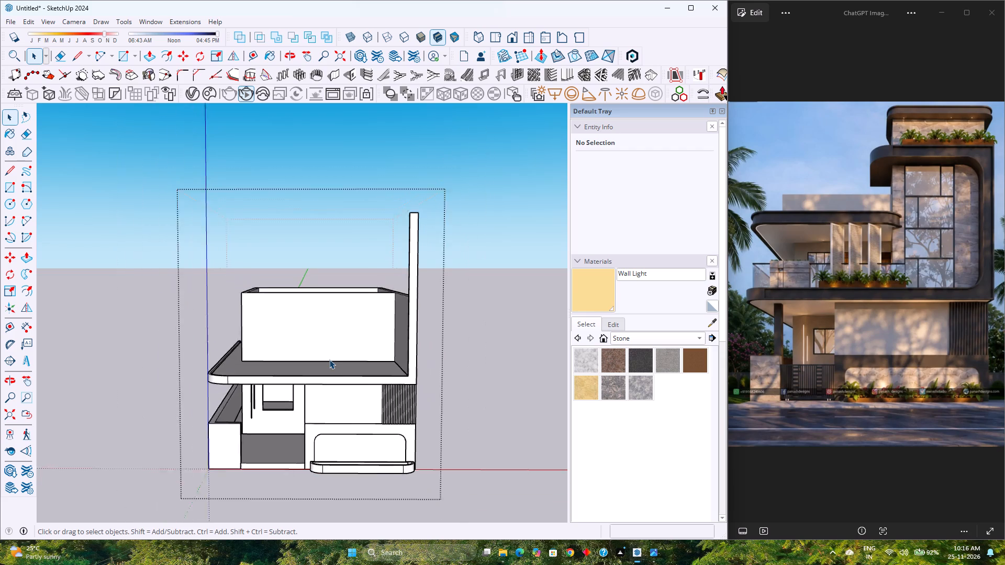
pyautogui.scroll(-1, 329, 359)
pyautogui.scroll(4, 329, 359)
pyautogui.scroll(-3, 329, 359)
pyautogui.scroll(2, 329, 359)
pyautogui.scroll(-3, 329, 359)
pyautogui.scroll(4, 329, 359)
pyautogui.scroll(-4, 329, 359)
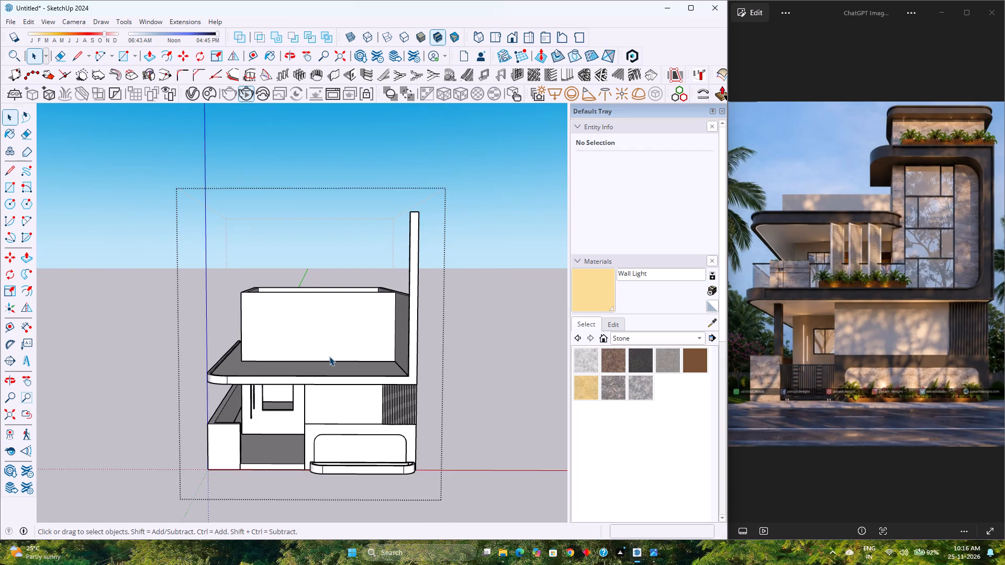
pyautogui.scroll(-4, 329, 356)
pyautogui.moveTo(329, 356); pyautogui.dragTo(425, 322, button='middle')
pyautogui.moveTo(425, 322); pyautogui.dragTo(297, 330, button='middle')
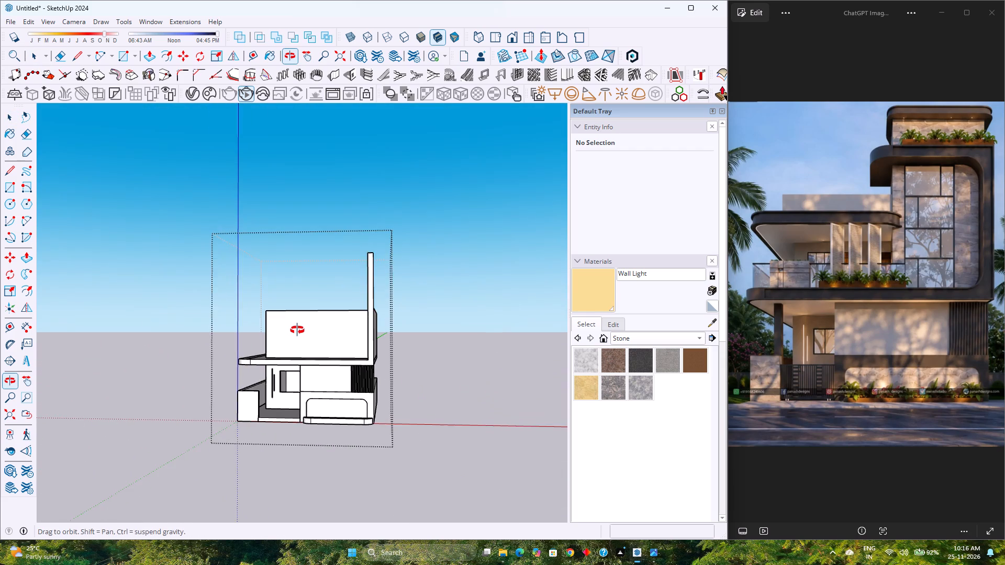
pyautogui.moveTo(297, 330); pyautogui.dragTo(81, 366, button='middle')
pyautogui.moveTo(326, 374); pyautogui.dragTo(330, 391, button='middle')
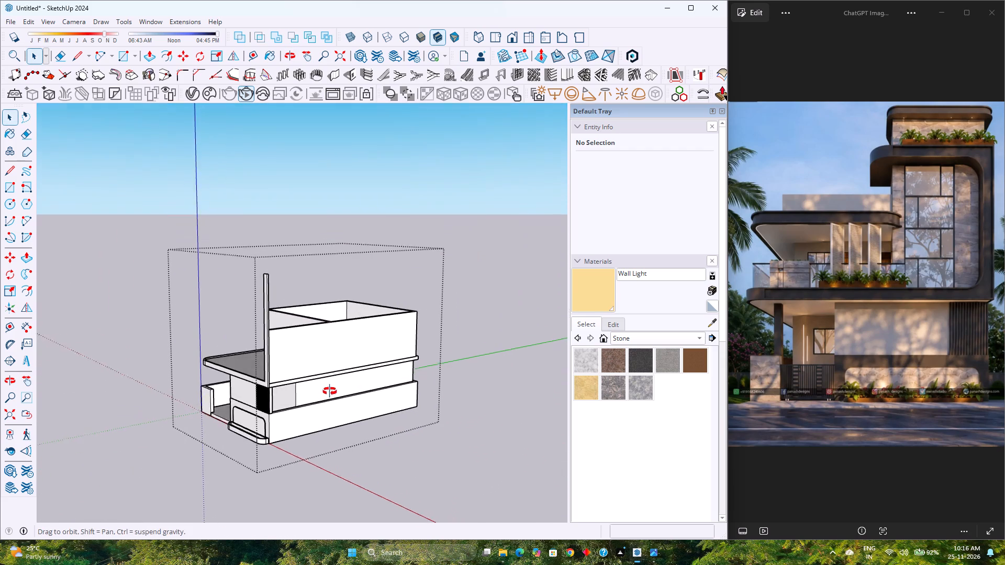
pyautogui.moveTo(330, 391); pyautogui.dragTo(333, 408, button='middle')
pyautogui.middleClick(333, 408)
pyautogui.scroll(3, 244, 300)
pyautogui.scroll(3, 293, 285)
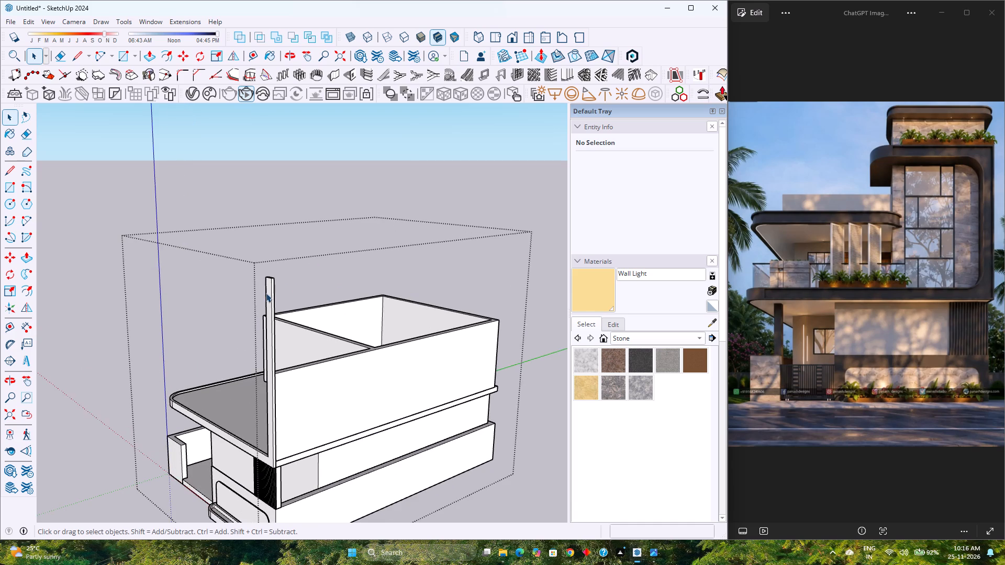
# Examine the tall post and the upper-floor walls from above and from a distance.
pyautogui.scroll(3, 266, 293)
pyautogui.moveTo(266, 296); pyautogui.dragTo(275, 393, button='middle')
pyautogui.scroll(1, 289, 412)
pyautogui.scroll(-4, 287, 405)
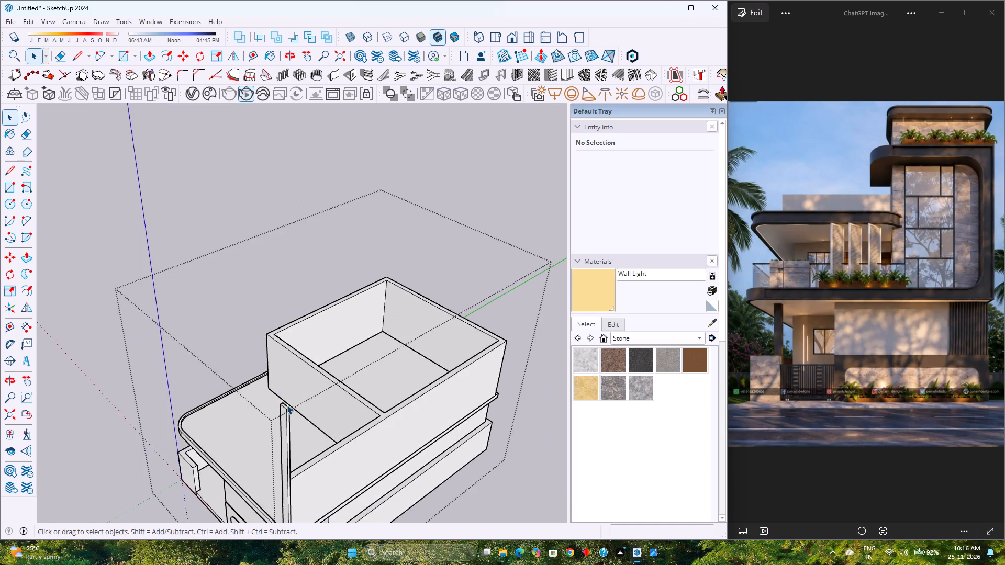
pyautogui.scroll(-9, 286, 404)
pyautogui.moveTo(287, 434); pyautogui.dragTo(251, 378, button='middle')
pyautogui.middleClick(251, 378)
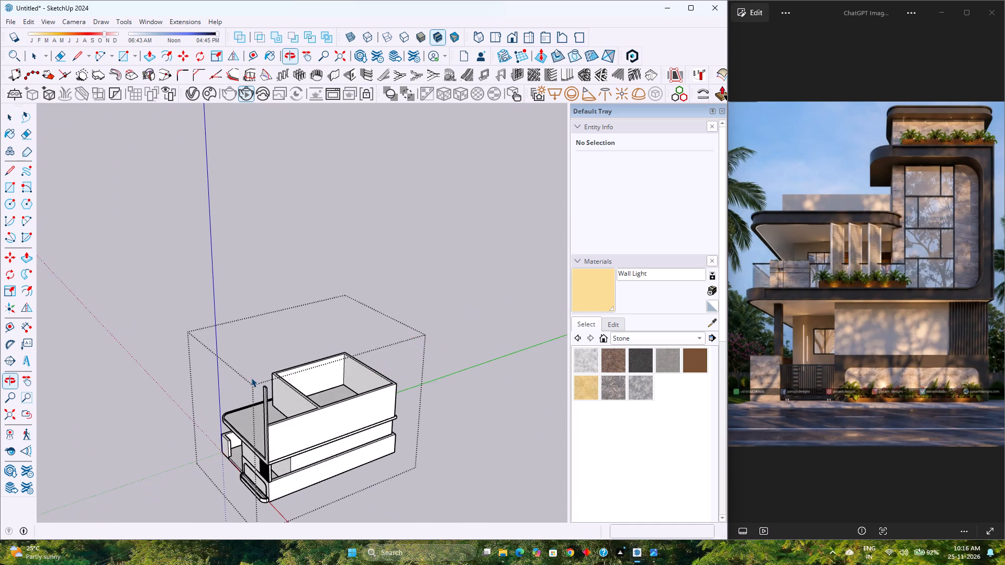
pyautogui.scroll(6, 251, 378)
pyautogui.scroll(-11, 251, 378)
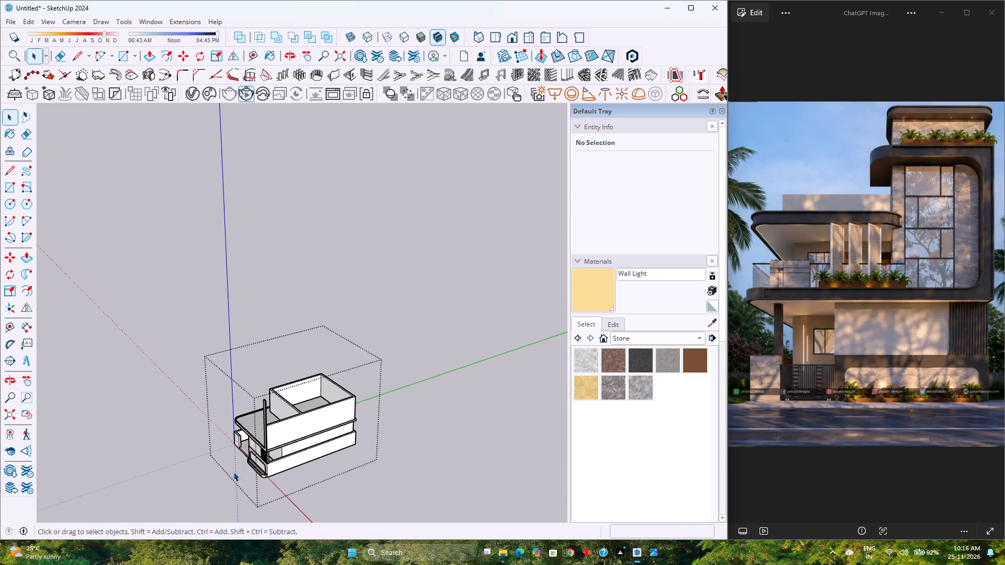
# Push/pull the top face of the tall post at the front-right corner down by 3'.
pyautogui.scroll(14, 258, 467)
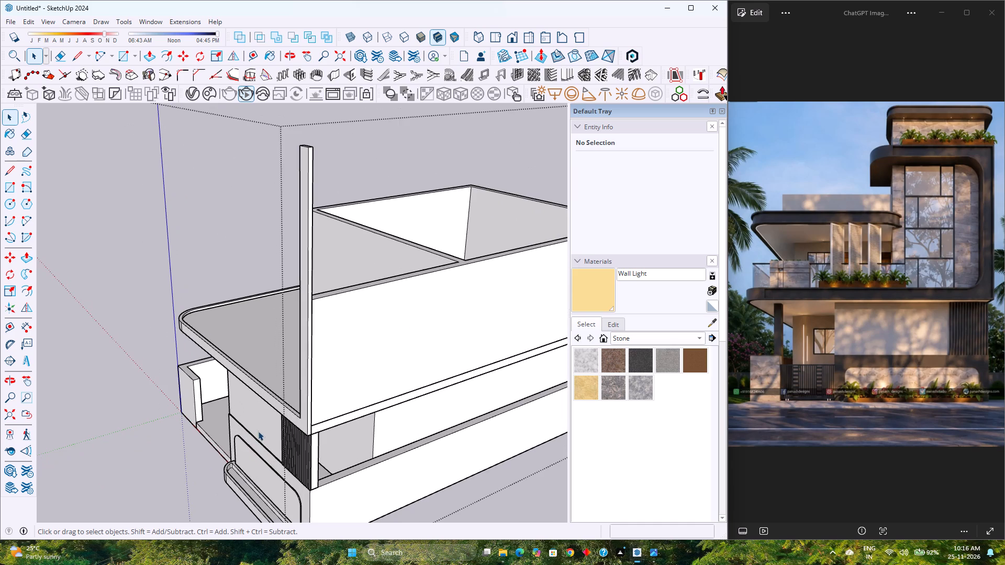
pyautogui.scroll(4, 293, 405)
pyautogui.scroll(-5, 293, 405)
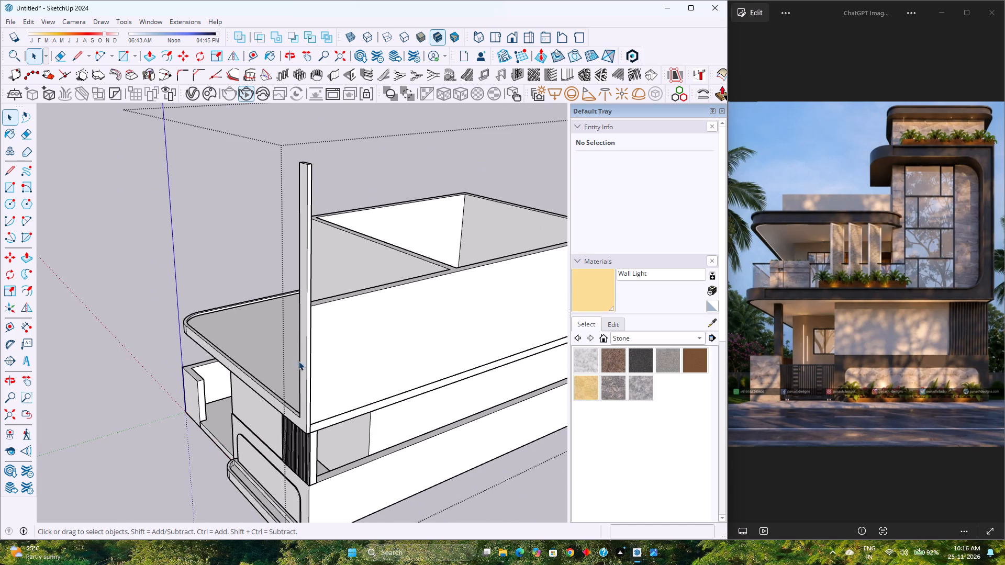
pyautogui.moveTo(296, 356); pyautogui.dragTo(305, 431, button='middle')
pyautogui.middleClick(305, 431)
pyautogui.scroll(9, 320, 289)
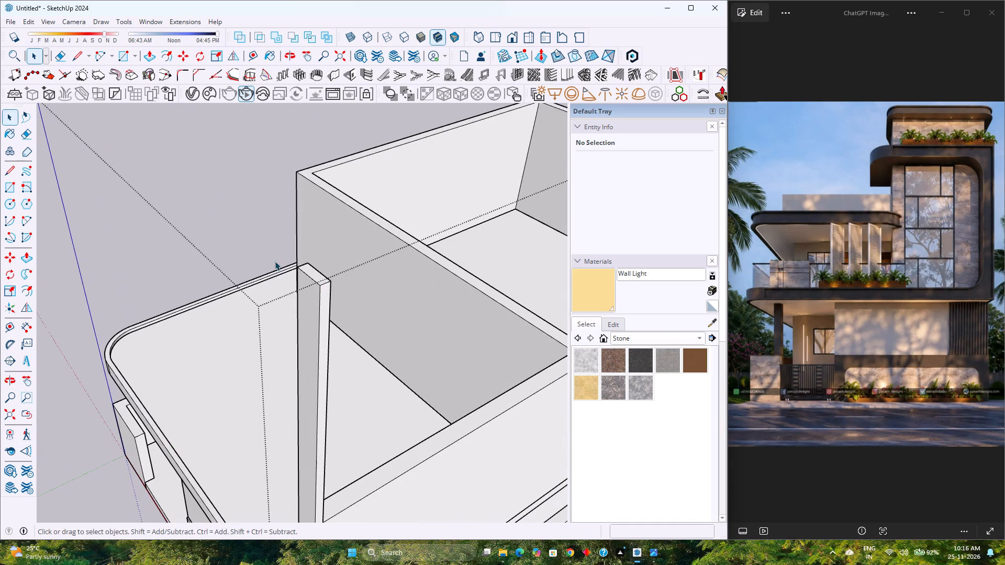
pyautogui.click(153, 56)
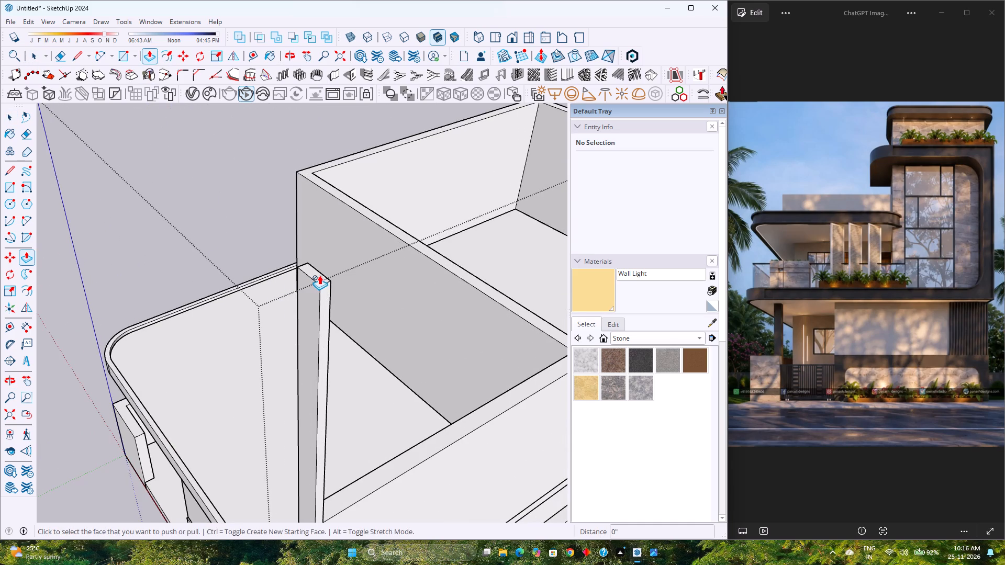
pyautogui.doubleClick(312, 302)
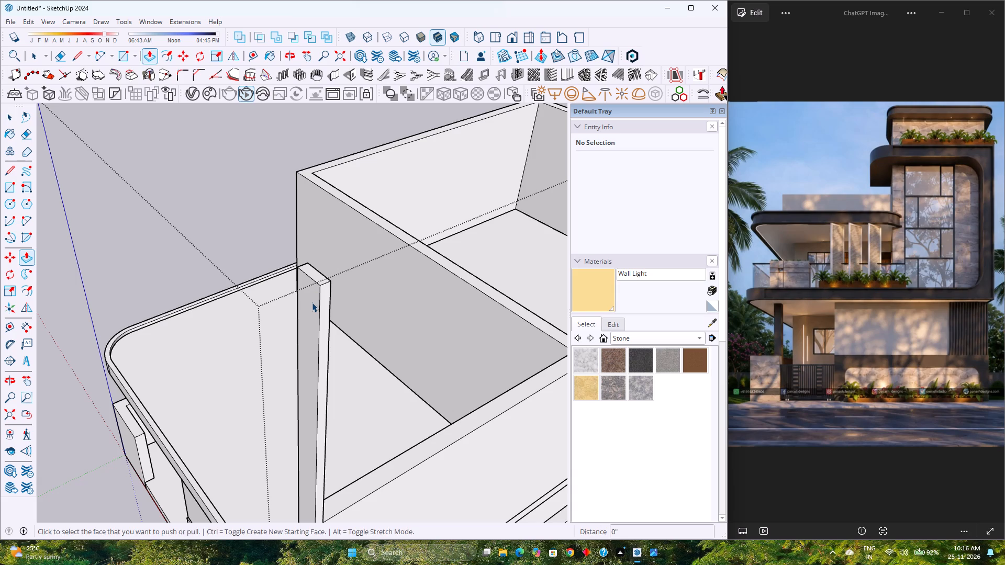
pyautogui.press('space')
pyautogui.doubleClick(312, 299)
pyautogui.scroll(3, 312, 299)
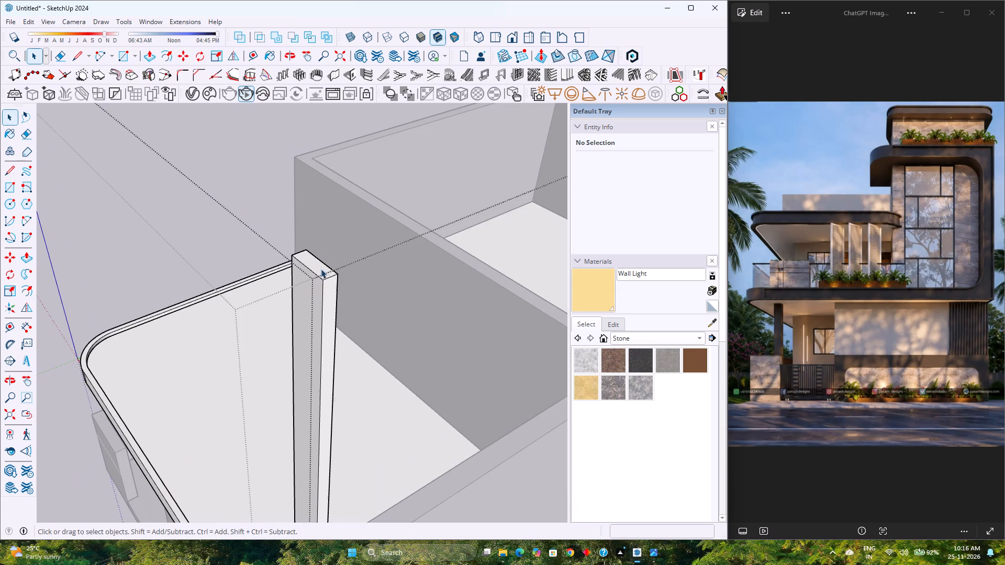
pyautogui.click(320, 266)
pyautogui.doubleClick(325, 266)
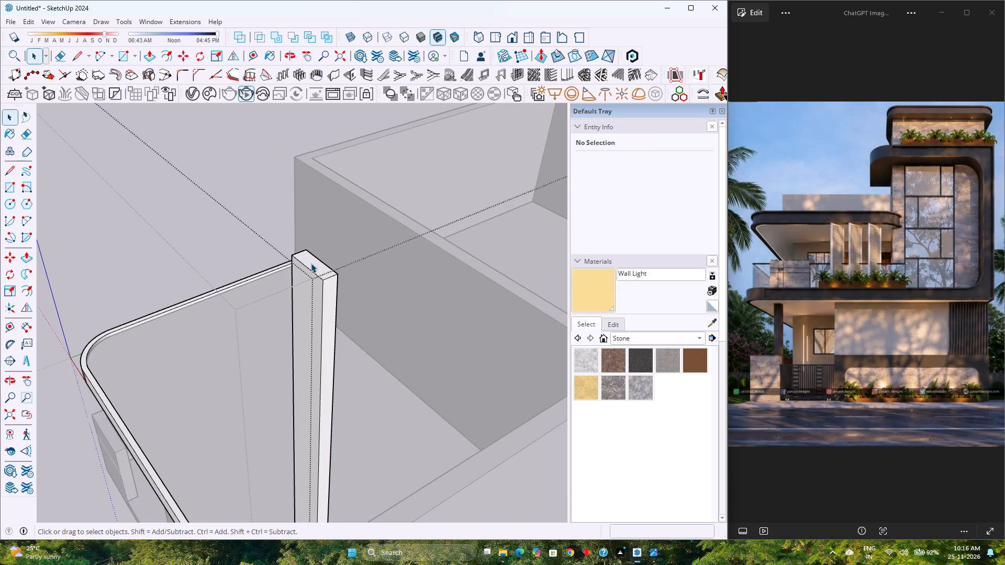
pyautogui.click(152, 55)
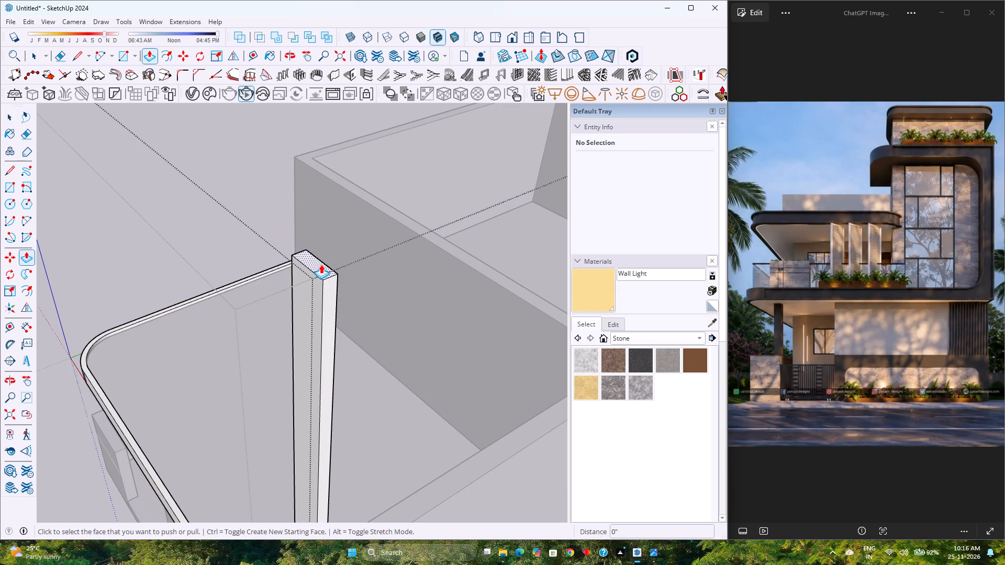
pyautogui.click(322, 266)
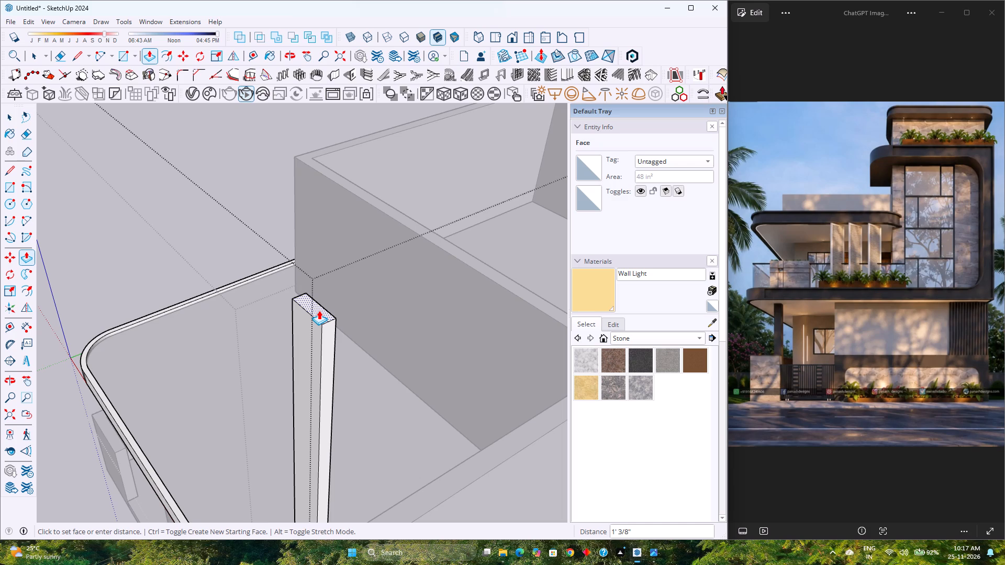
pyautogui.write("3'")
pyautogui.press('Return')
# Examine the front post's height against the upper-floor walls from the front and above, leaving the open group.
pyautogui.scroll(-5, 317, 312)
pyautogui.moveTo(265, 337); pyautogui.dragTo(466, 239, button='middle')
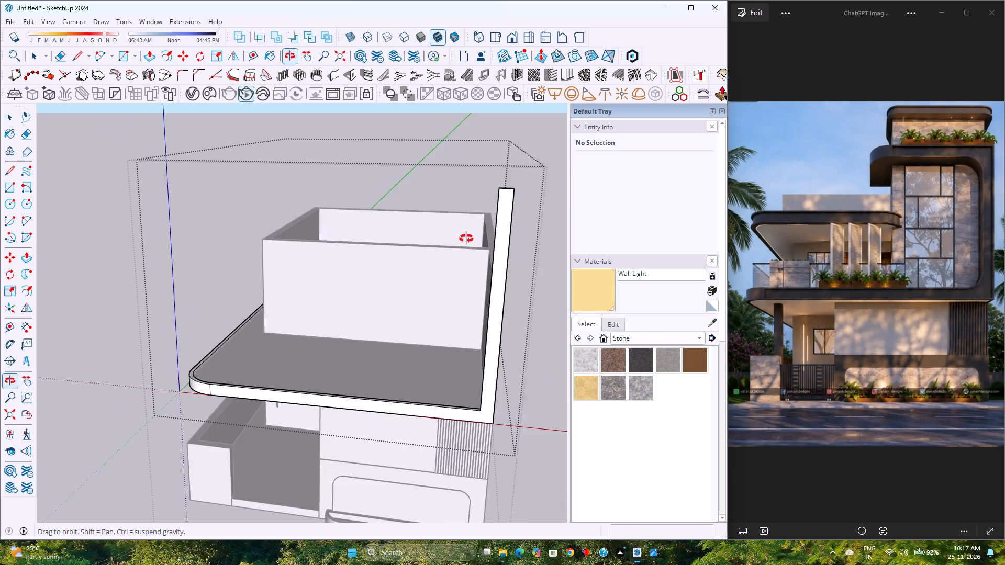
pyautogui.moveTo(466, 239); pyautogui.dragTo(467, 239, button='middle')
pyautogui.scroll(-4, 388, 276)
pyautogui.moveTo(351, 295); pyautogui.dragTo(342, 211, button='middle')
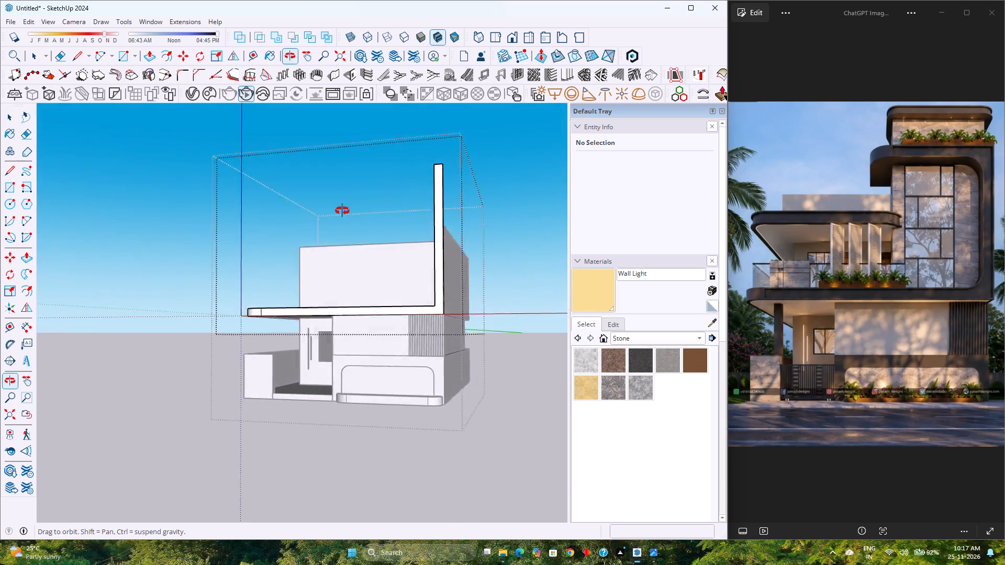
pyautogui.moveTo(342, 211); pyautogui.dragTo(435, 274, button='middle')
pyautogui.middleClick(435, 274)
pyautogui.scroll(1, 435, 274)
pyautogui.press('space')
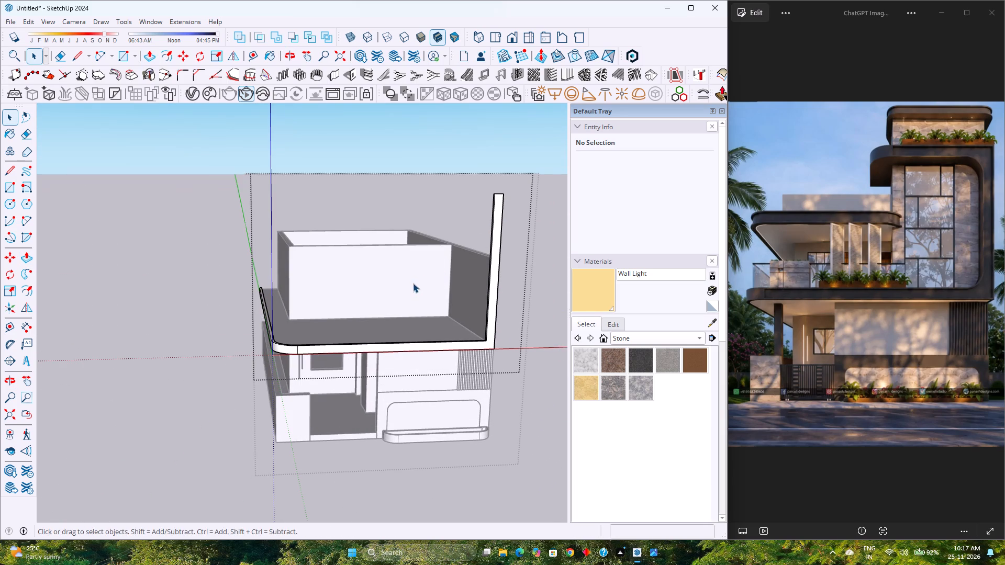
pyautogui.scroll(-3, 412, 283)
pyautogui.click(516, 387)
pyautogui.moveTo(440, 307); pyautogui.dragTo(417, 265, button='middle')
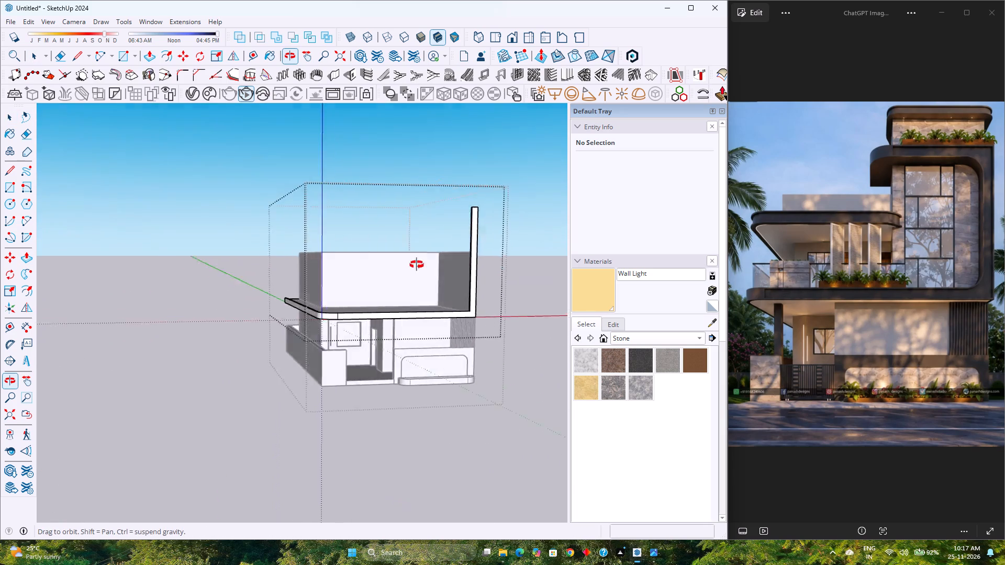
pyautogui.moveTo(417, 265); pyautogui.dragTo(376, 355, button='middle')
pyautogui.middleClick(376, 355)
pyautogui.middleClick(376, 355)
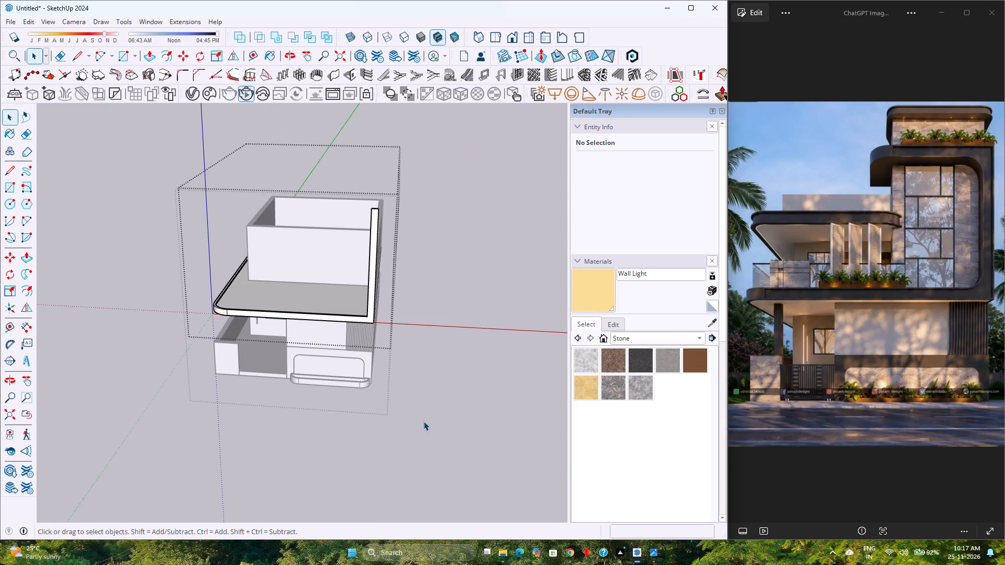
pyautogui.click(429, 369)
pyautogui.moveTo(367, 306); pyautogui.dragTo(422, 434, button='middle')
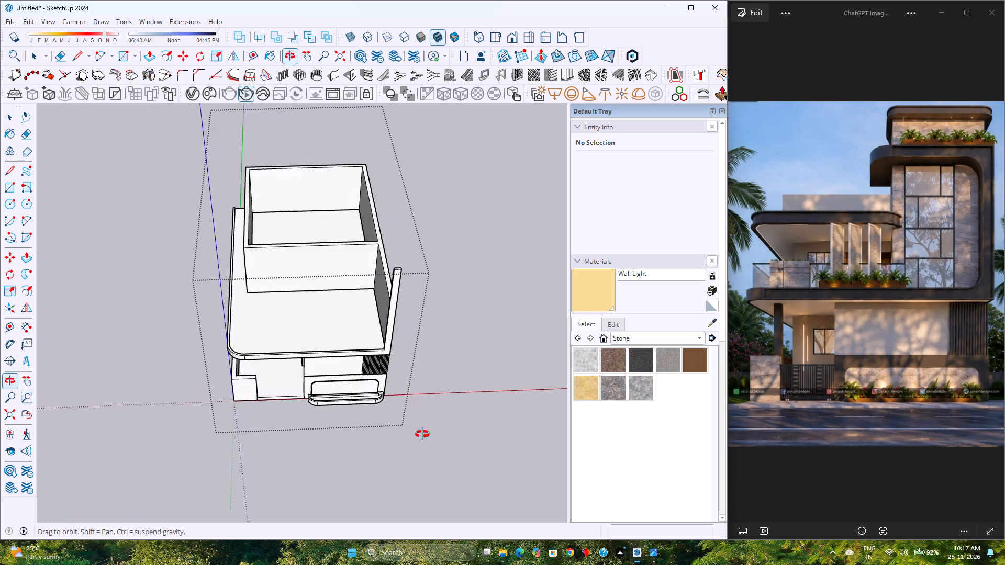
pyautogui.moveTo(422, 434); pyautogui.dragTo(449, 518, button='middle')
pyautogui.middleClick(449, 518)
pyautogui.moveTo(333, 343); pyautogui.dragTo(378, 404, button='middle')
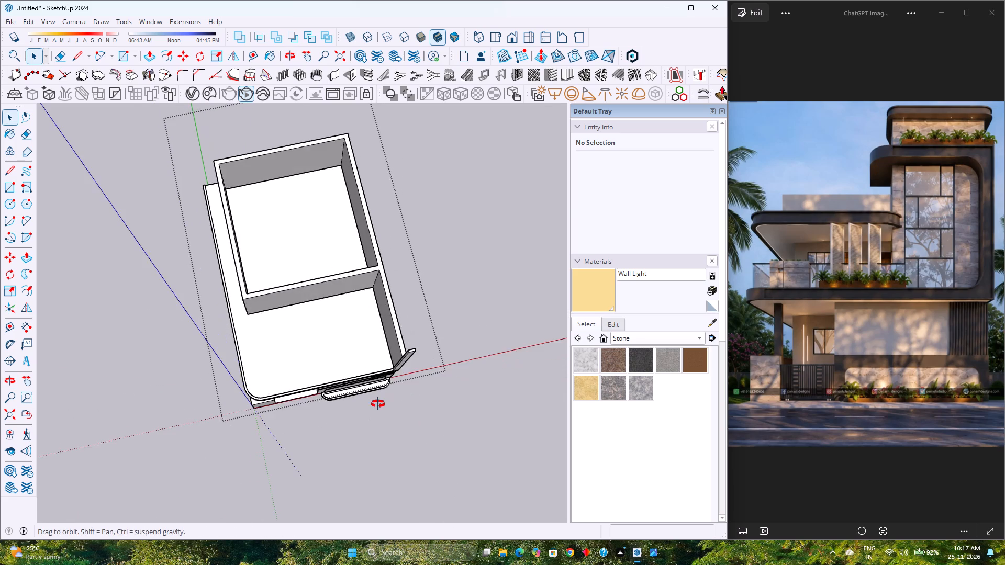
pyautogui.moveTo(378, 404); pyautogui.dragTo(248, 276, button='middle')
pyautogui.middleClick(248, 276)
pyautogui.middleClick(248, 276)
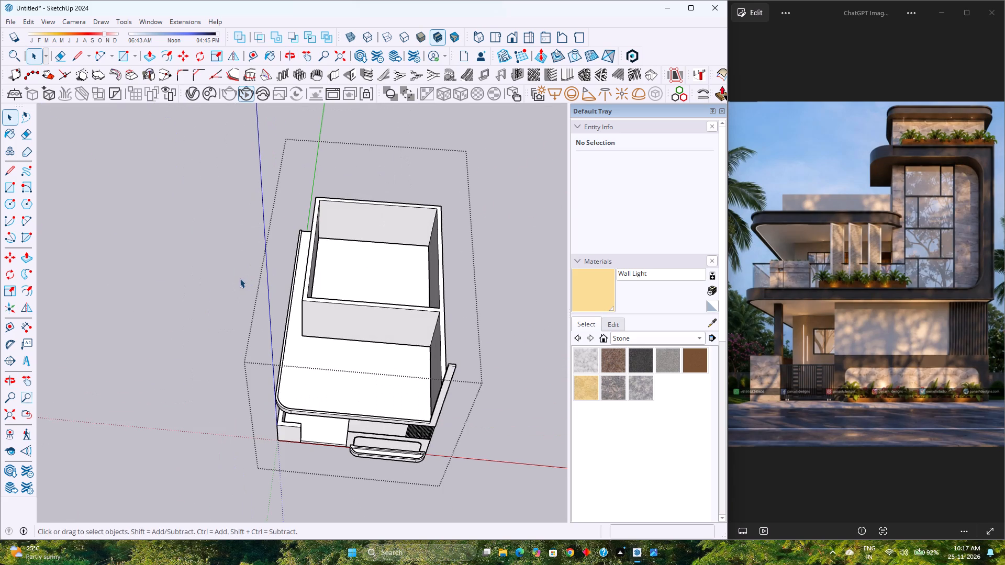
# Copy the upper-floor slab 10' 9" straight up along the blue axis, with its underside at the top of the walls.
pyautogui.click(382, 364)
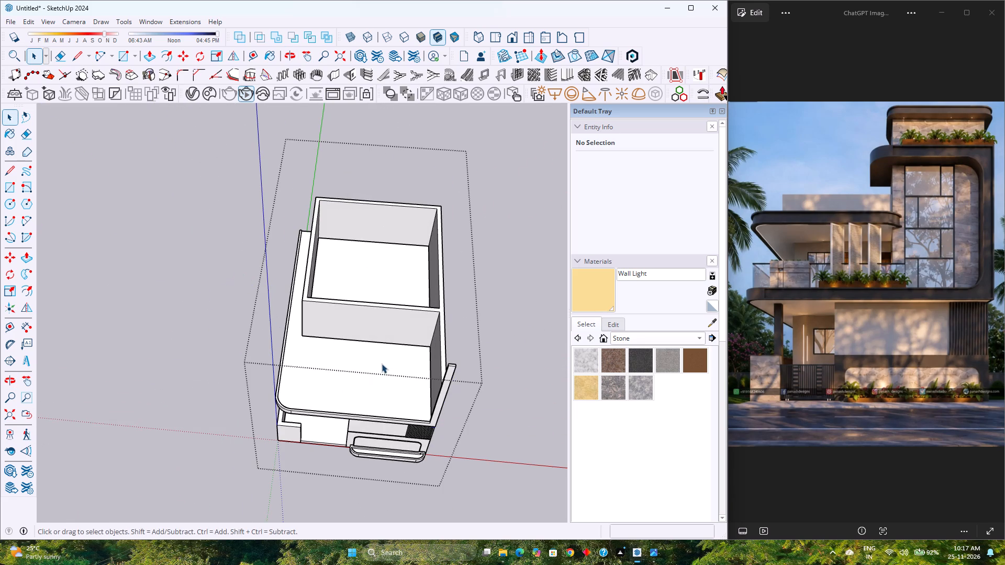
pyautogui.doubleClick(378, 364)
pyautogui.click(378, 364)
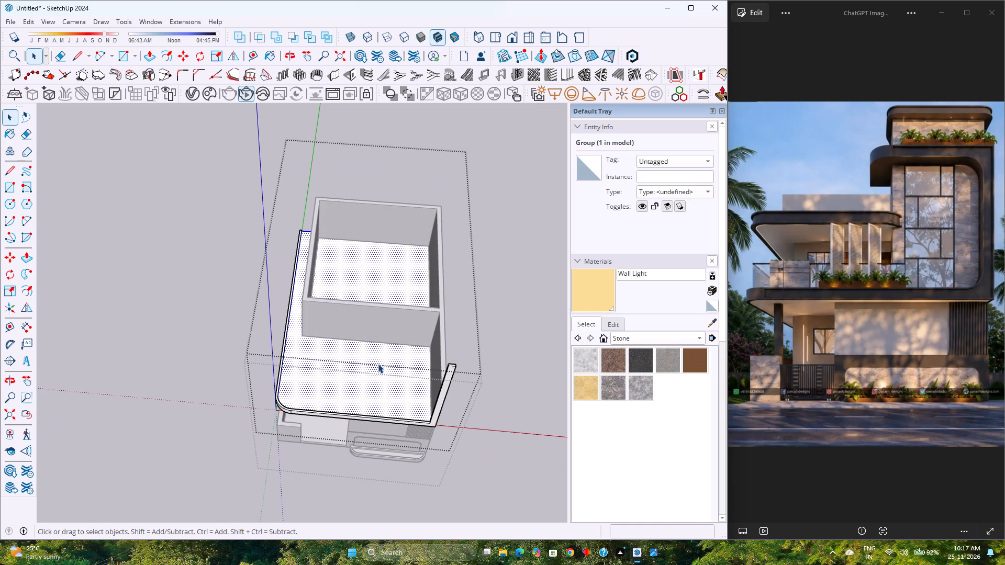
pyautogui.moveTo(356, 399); pyautogui.dragTo(407, 289, button='middle')
pyautogui.middleClick(407, 289)
pyautogui.scroll(3, 341, 361)
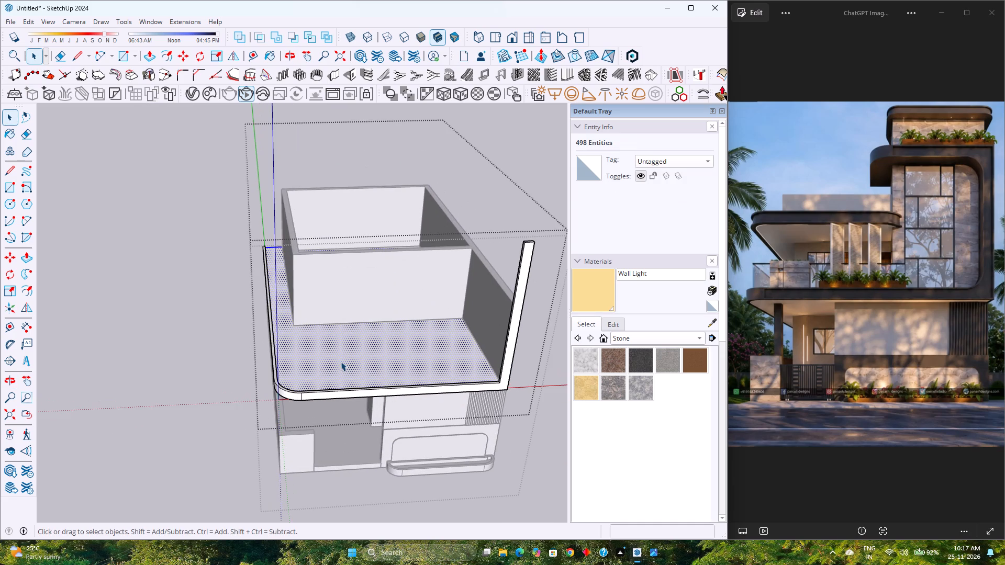
pyautogui.tripleClick(344, 348)
pyautogui.click(344, 348)
pyautogui.scroll(2, 344, 348)
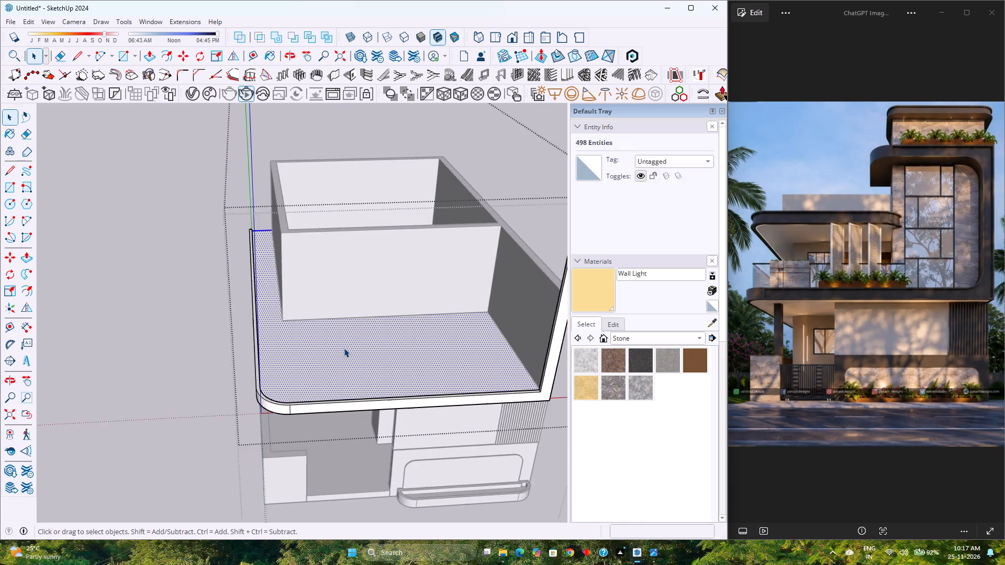
pyautogui.scroll(1, 344, 348)
pyautogui.moveTo(381, 360); pyautogui.dragTo(298, 310, button='middle')
pyautogui.moveTo(449, 387); pyautogui.dragTo(273, 374, button='middle')
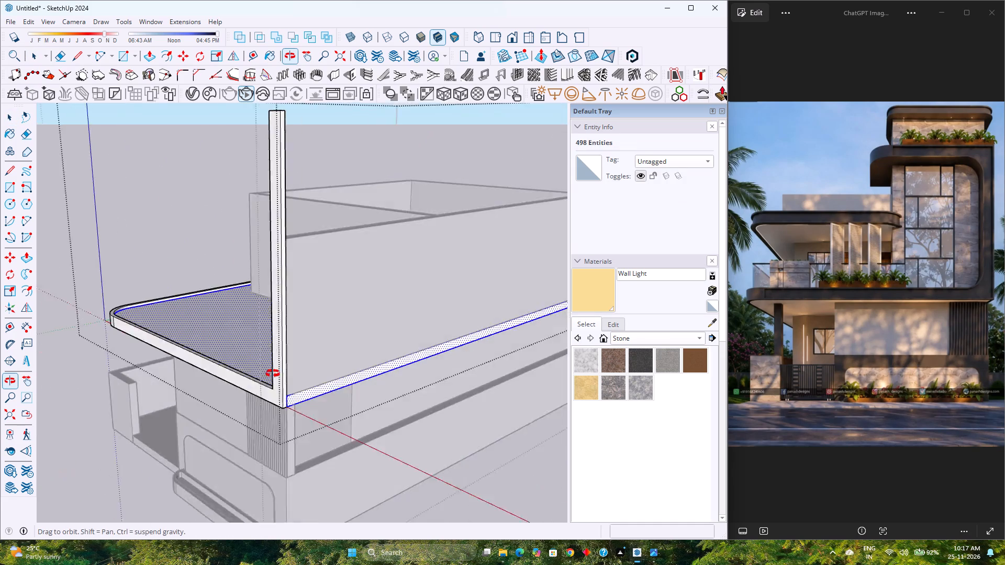
pyautogui.moveTo(273, 374); pyautogui.dragTo(429, 446, button='middle')
pyautogui.scroll(2, 410, 435)
pyautogui.scroll(-2, 404, 395)
pyautogui.moveTo(399, 395); pyautogui.dragTo(346, 372, button='middle')
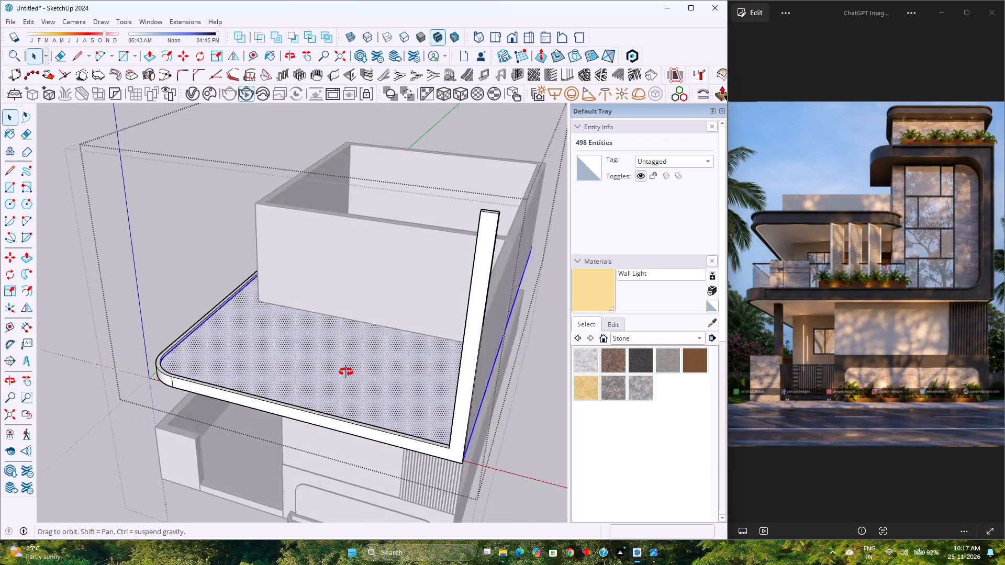
pyautogui.moveTo(346, 372); pyautogui.dragTo(225, 332, button='middle')
pyautogui.middleClick(225, 332)
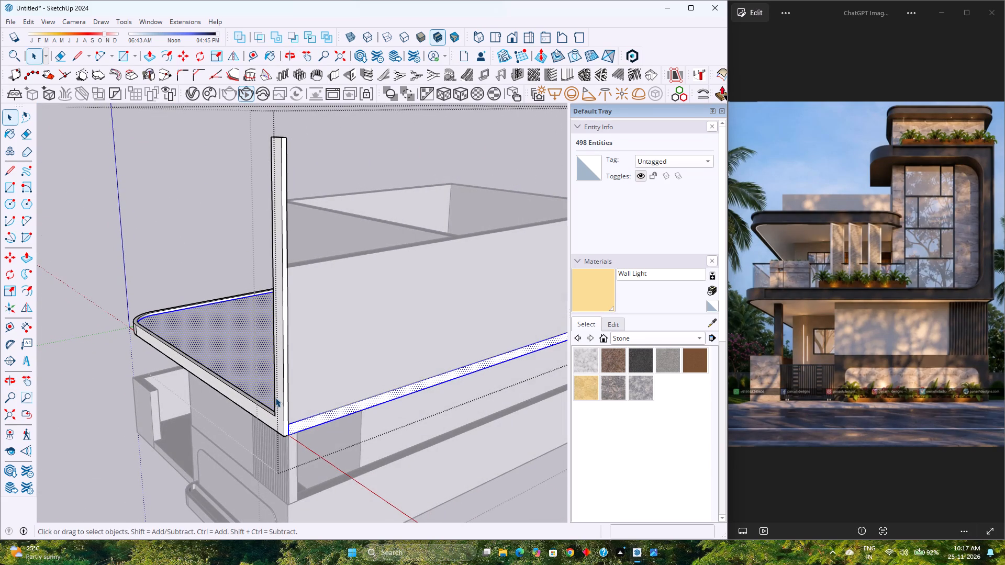
pyautogui.press('m')
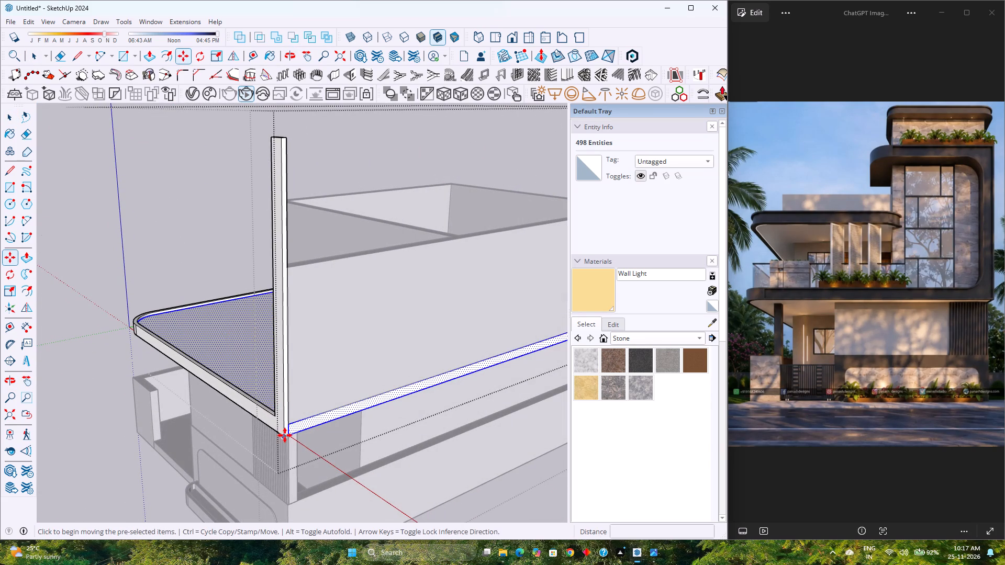
pyautogui.click(291, 435)
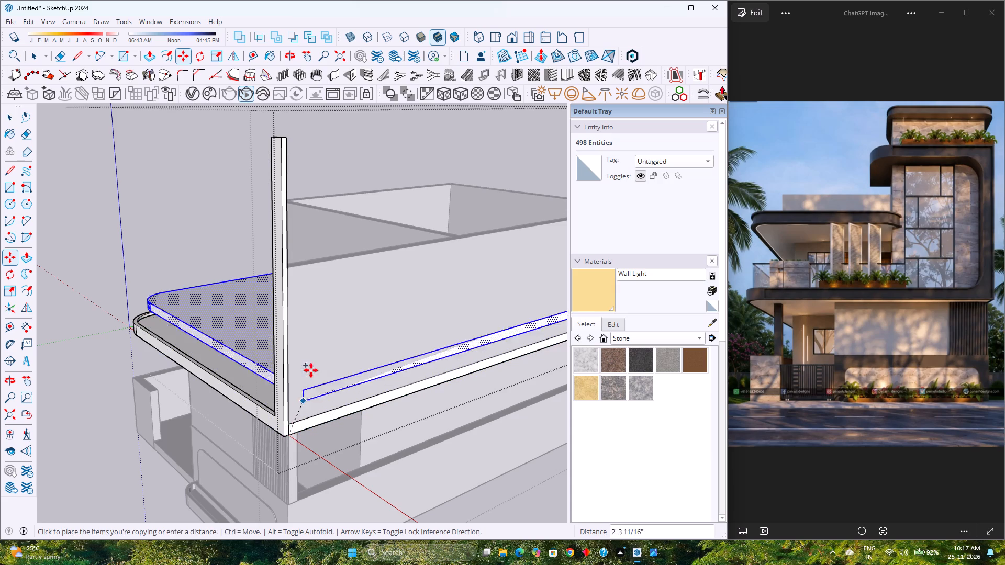
pyautogui.press('Up')
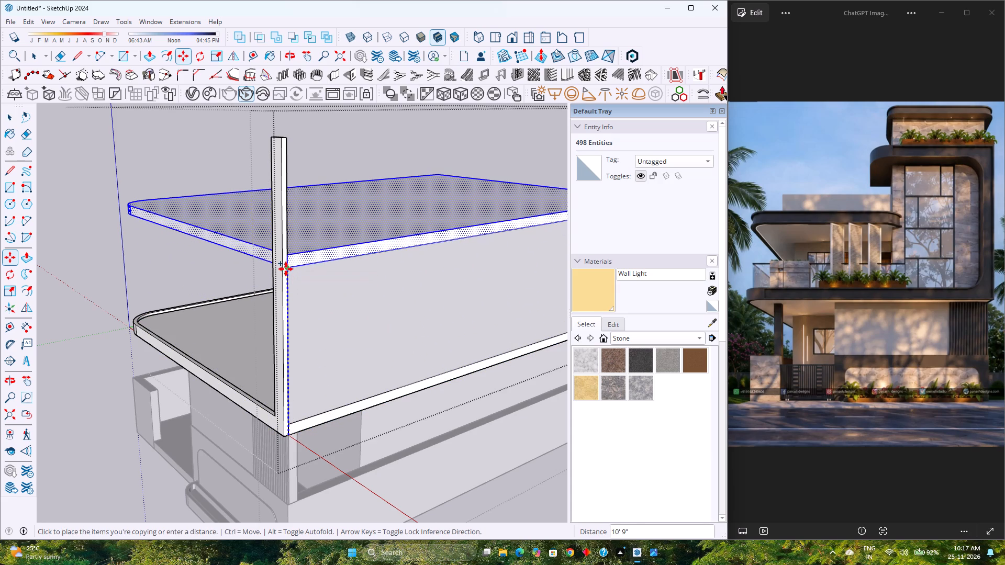
pyautogui.scroll(3, 295, 270)
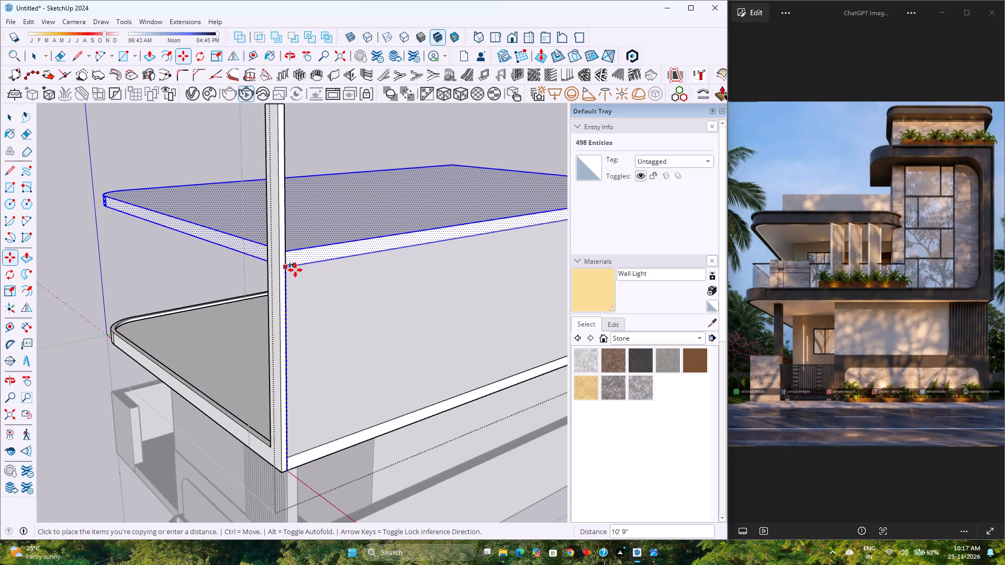
pyautogui.scroll(4, 295, 270)
pyautogui.moveTo(284, 278); pyautogui.dragTo(350, 226, button='middle')
pyautogui.middleClick(350, 226)
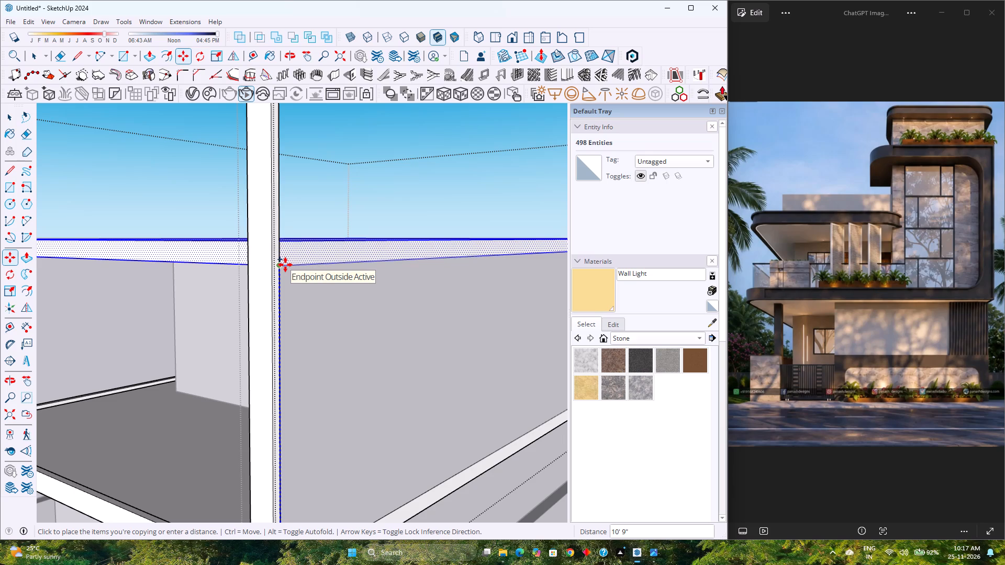
pyautogui.click(285, 265)
pyautogui.scroll(-10, 285, 265)
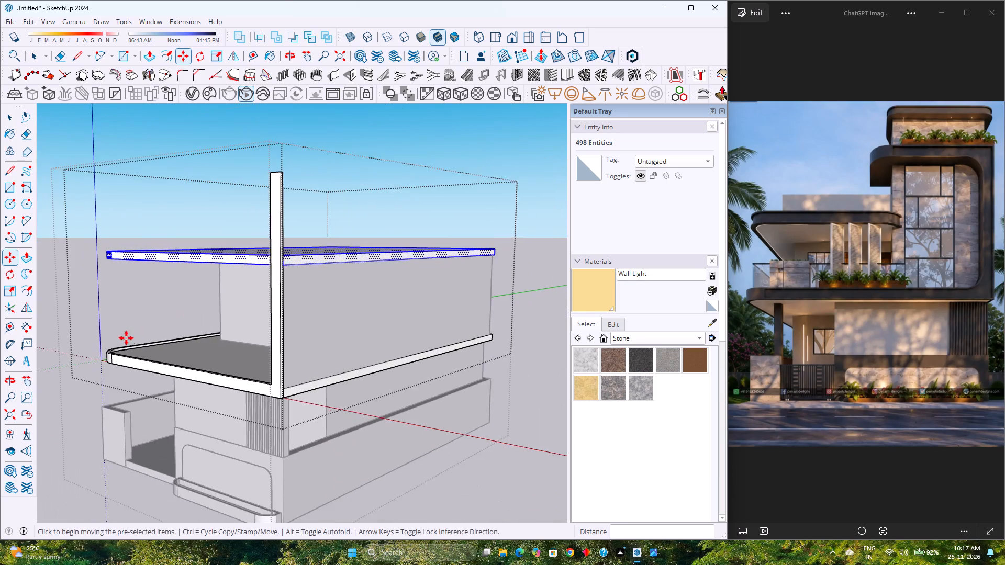
pyautogui.moveTo(126, 338); pyautogui.dragTo(398, 331, button='middle')
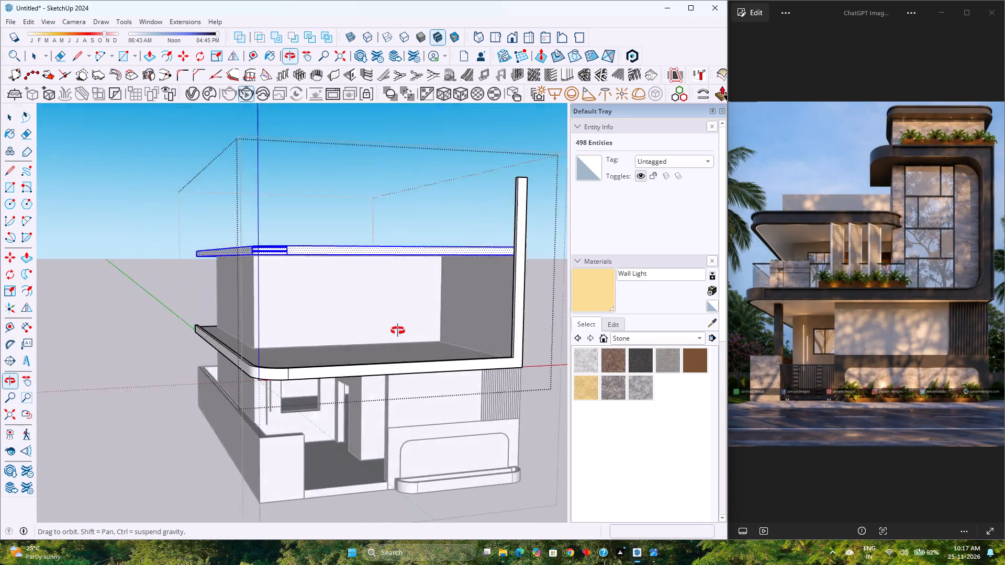
# Clear the selection and examine the copied roof slab against the upper-floor walls and tall post from the front, above and below.
pyautogui.moveTo(398, 331); pyautogui.dragTo(252, 339, button='middle')
pyautogui.moveTo(252, 343); pyautogui.dragTo(253, 351, button='middle')
pyautogui.middleClick(253, 351)
pyautogui.press('space')
pyautogui.press('Escape')
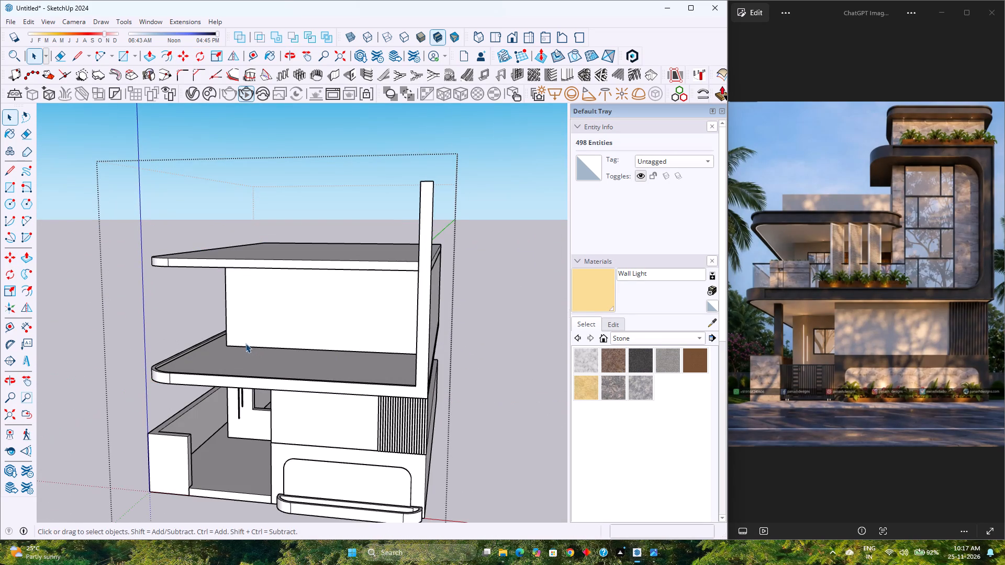
pyautogui.moveTo(245, 343); pyautogui.dragTo(286, 312, button='middle')
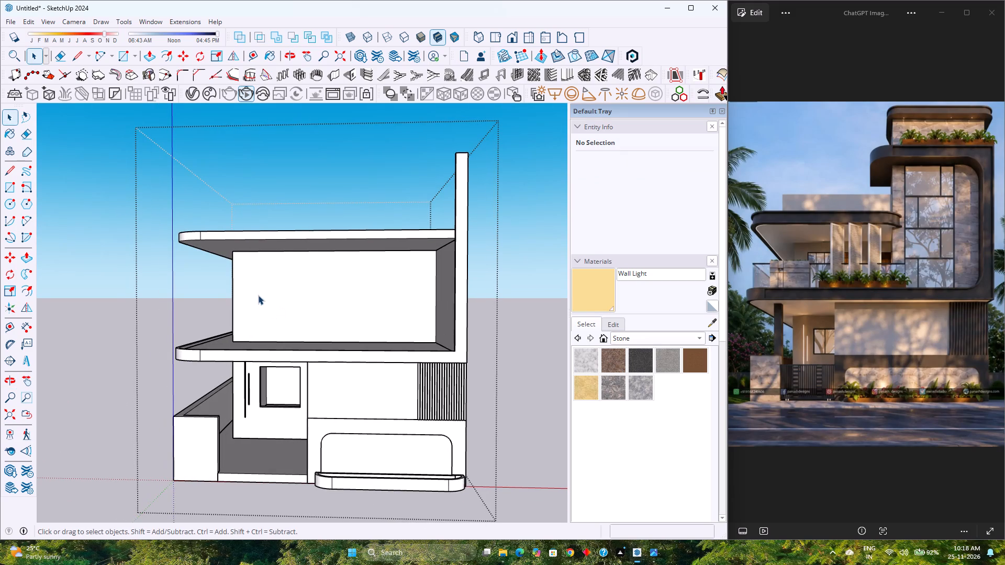
pyautogui.scroll(-3, 254, 305)
pyautogui.scroll(2, 254, 306)
pyautogui.moveTo(254, 306); pyautogui.dragTo(267, 285, button='middle')
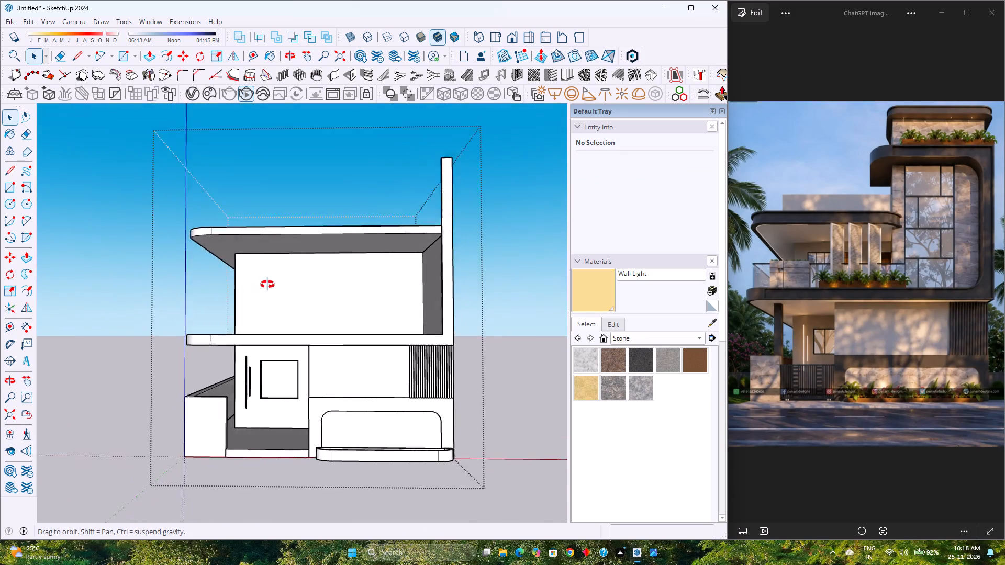
pyautogui.moveTo(267, 285); pyautogui.dragTo(219, 332, button='middle')
pyautogui.middleClick(219, 332)
pyautogui.middleClick(219, 332)
pyautogui.scroll(-4, 219, 332)
pyautogui.scroll(3, 250, 278)
pyautogui.moveTo(250, 278); pyautogui.dragTo(250, 286, button='middle')
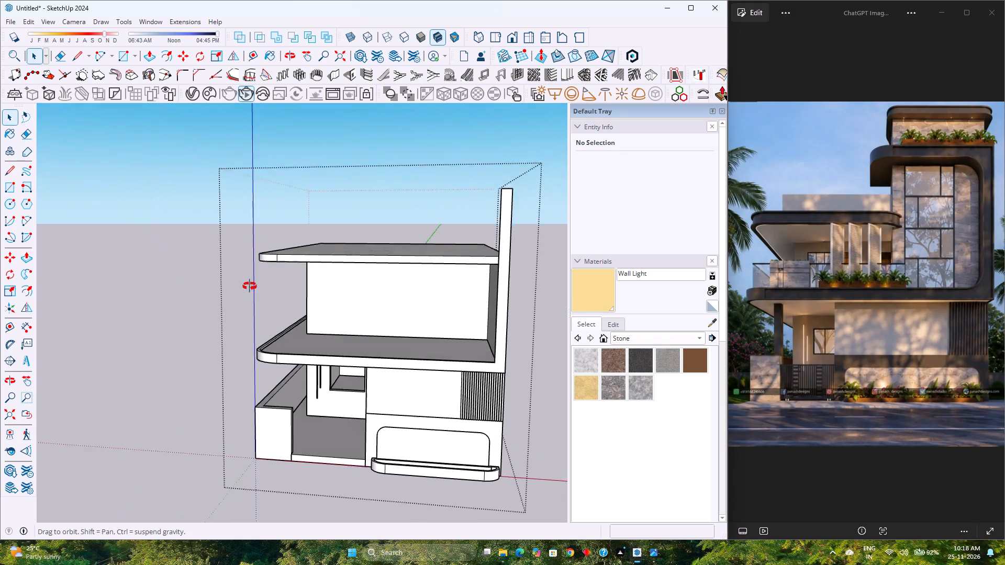
pyautogui.moveTo(250, 286); pyautogui.dragTo(262, 252, button='middle')
pyautogui.middleClick(262, 252)
pyautogui.scroll(-3, 259, 269)
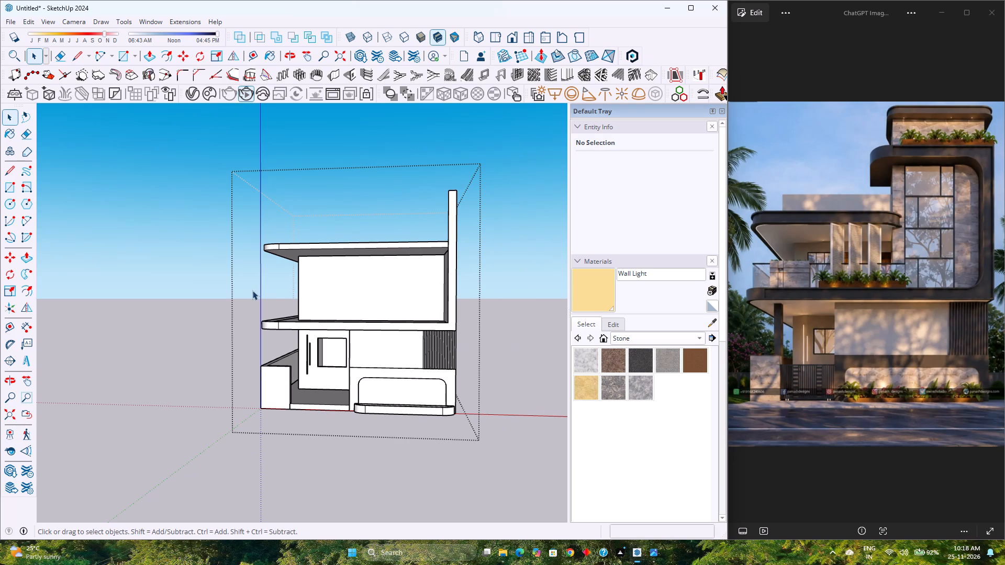
pyautogui.scroll(4, 349, 296)
pyautogui.scroll(-4, 349, 297)
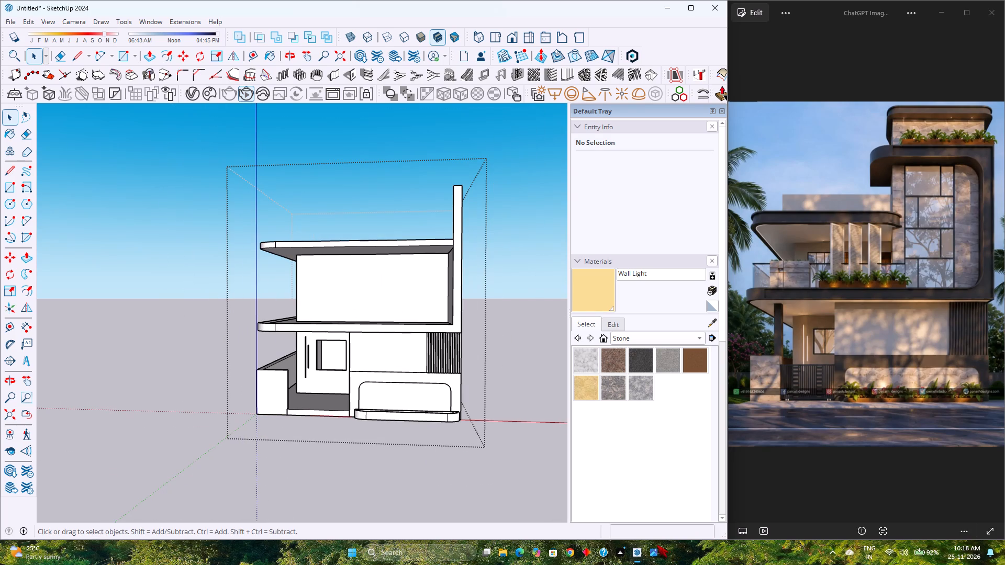
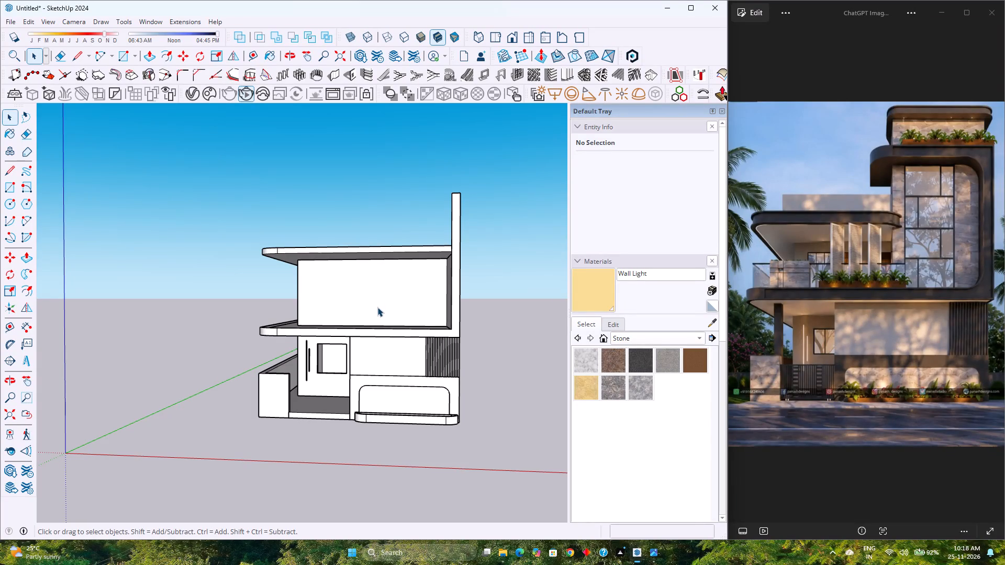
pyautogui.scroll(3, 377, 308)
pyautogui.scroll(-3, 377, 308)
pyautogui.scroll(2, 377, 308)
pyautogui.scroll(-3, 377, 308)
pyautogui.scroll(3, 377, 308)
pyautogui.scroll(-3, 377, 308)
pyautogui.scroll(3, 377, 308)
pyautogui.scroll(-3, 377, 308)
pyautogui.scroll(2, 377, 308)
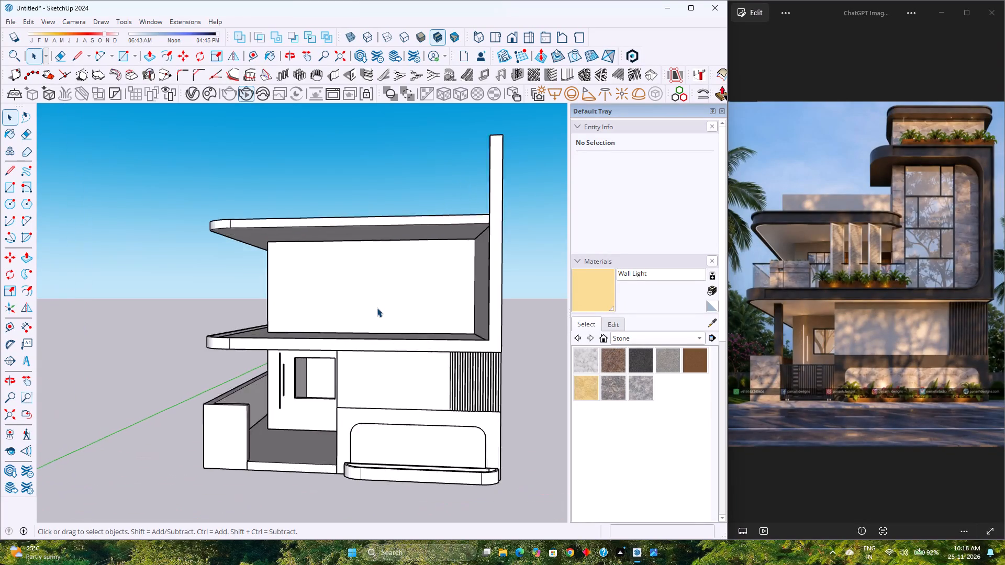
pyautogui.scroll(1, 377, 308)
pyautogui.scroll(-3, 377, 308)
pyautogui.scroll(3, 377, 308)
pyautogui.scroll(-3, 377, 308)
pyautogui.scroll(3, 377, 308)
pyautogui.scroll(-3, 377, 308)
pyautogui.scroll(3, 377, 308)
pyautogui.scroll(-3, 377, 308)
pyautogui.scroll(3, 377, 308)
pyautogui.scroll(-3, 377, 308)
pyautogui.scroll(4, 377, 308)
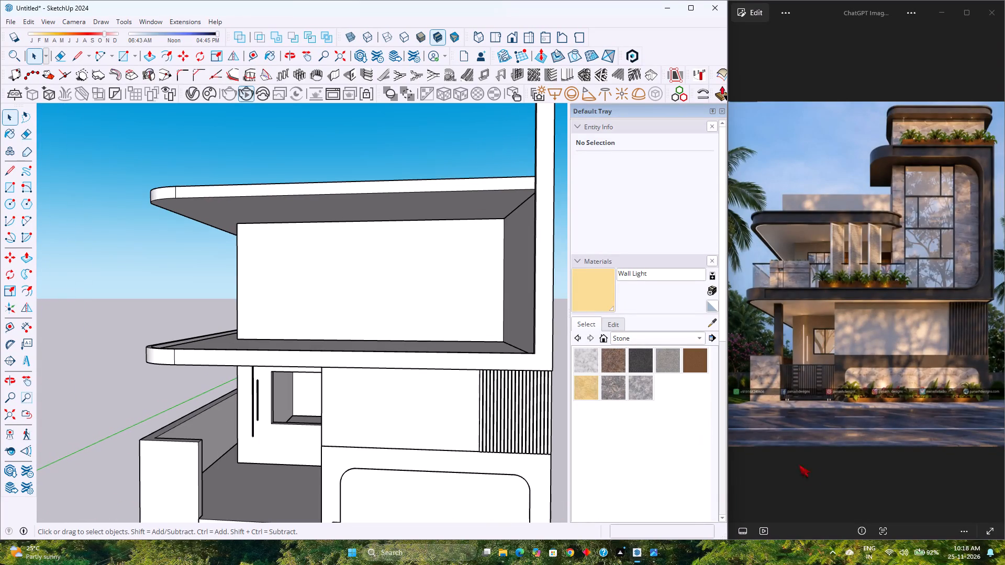
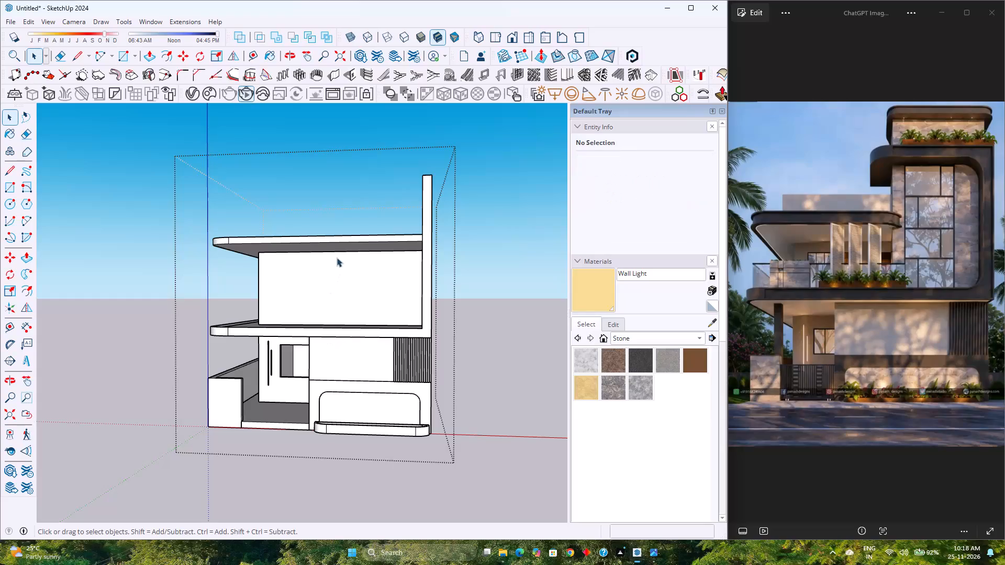
# Open the slab-and-fin group and turn all of the roof slab's geometry into its own group.
pyautogui.click(342, 242)
pyautogui.moveTo(342, 242); pyautogui.dragTo(380, 359, button='middle')
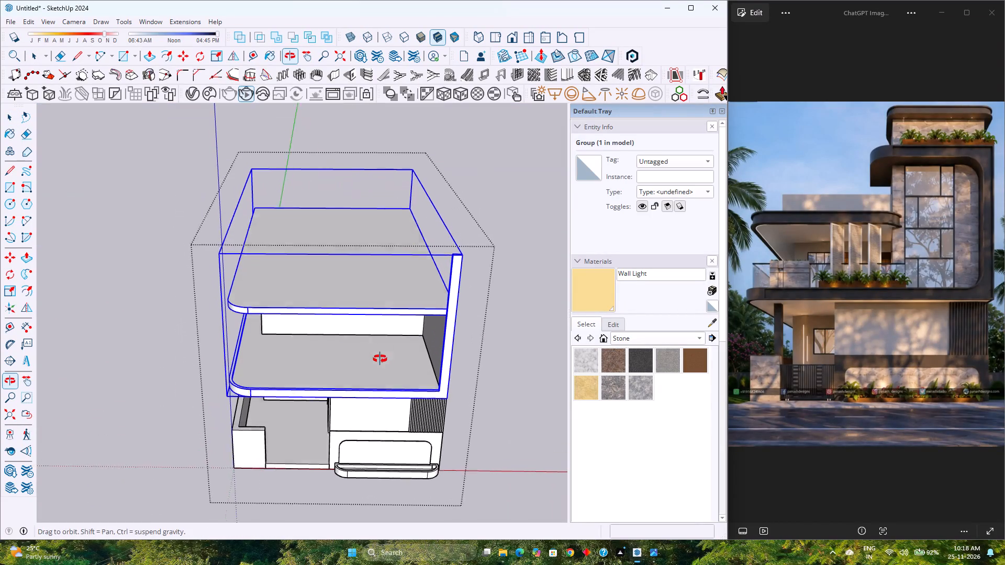
pyautogui.moveTo(380, 359); pyautogui.dragTo(382, 369, button='middle')
pyautogui.middleClick(382, 369)
pyautogui.doubleClick(365, 324)
pyautogui.click(365, 324)
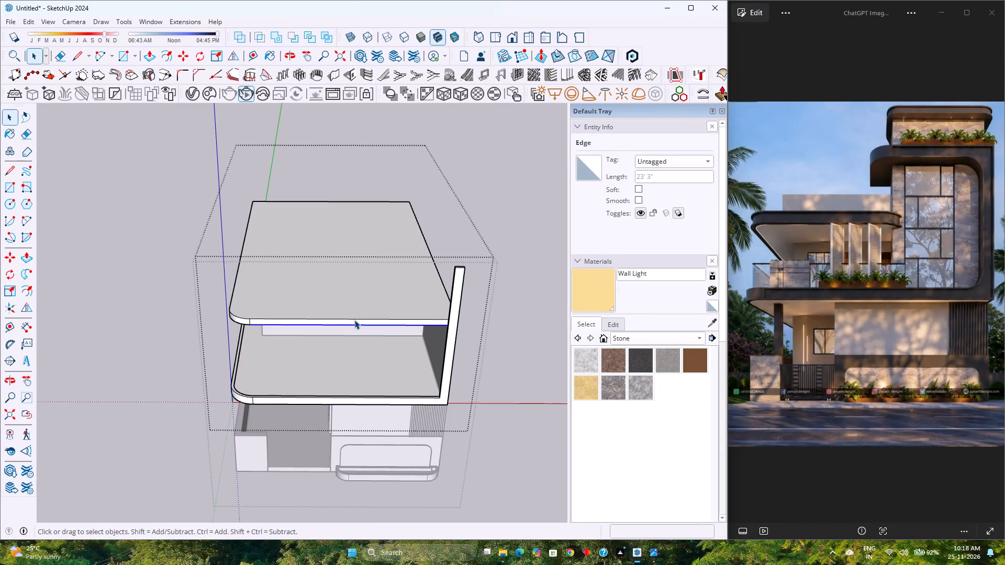
pyautogui.click(343, 309)
pyautogui.tripleClick(343, 309)
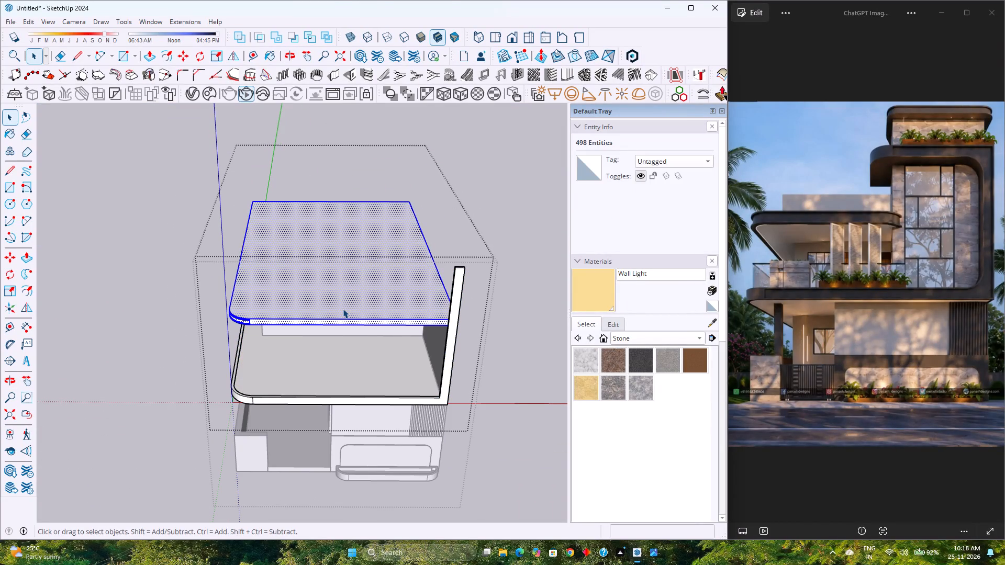
pyautogui.rightClick(343, 309)
pyautogui.click(392, 99)
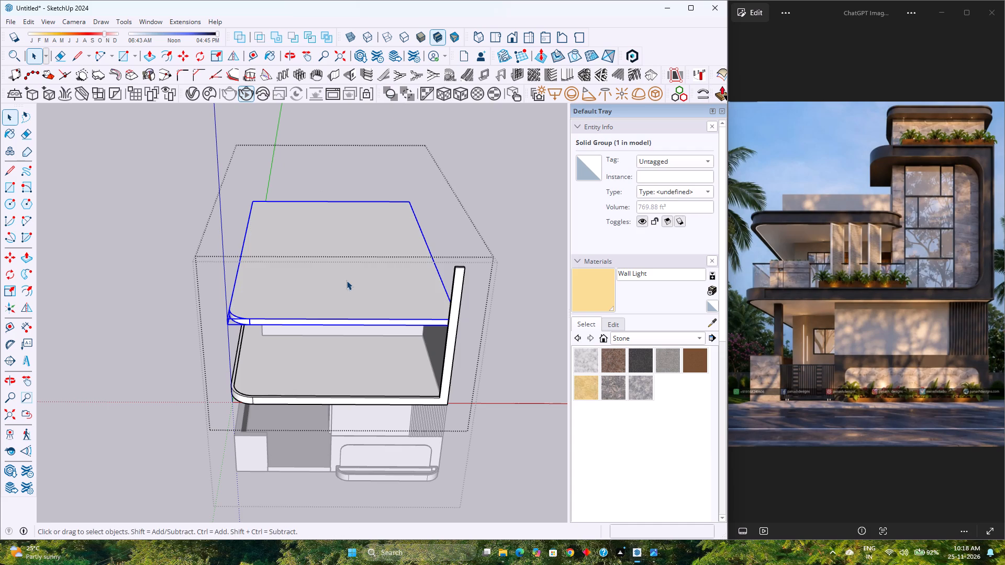
pyautogui.click(466, 216)
# Cut the roof slab group out of the surrounding slab-and-fin group and paste it outside as a separate object.
pyautogui.moveTo(406, 335); pyautogui.dragTo(387, 239, button='middle')
pyautogui.moveTo(388, 236); pyautogui.dragTo(417, 202, button='middle')
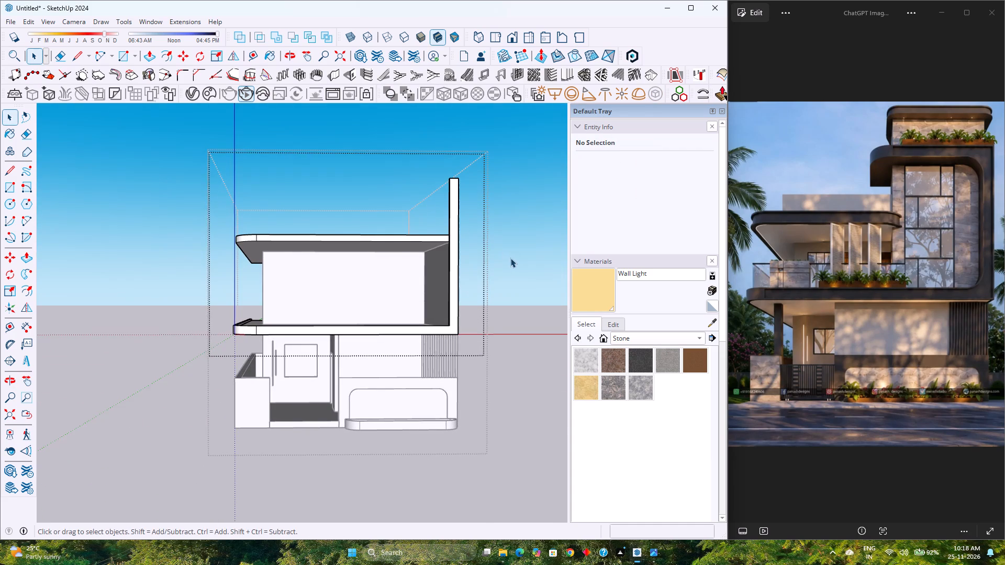
pyautogui.click(512, 258)
pyautogui.click(438, 236)
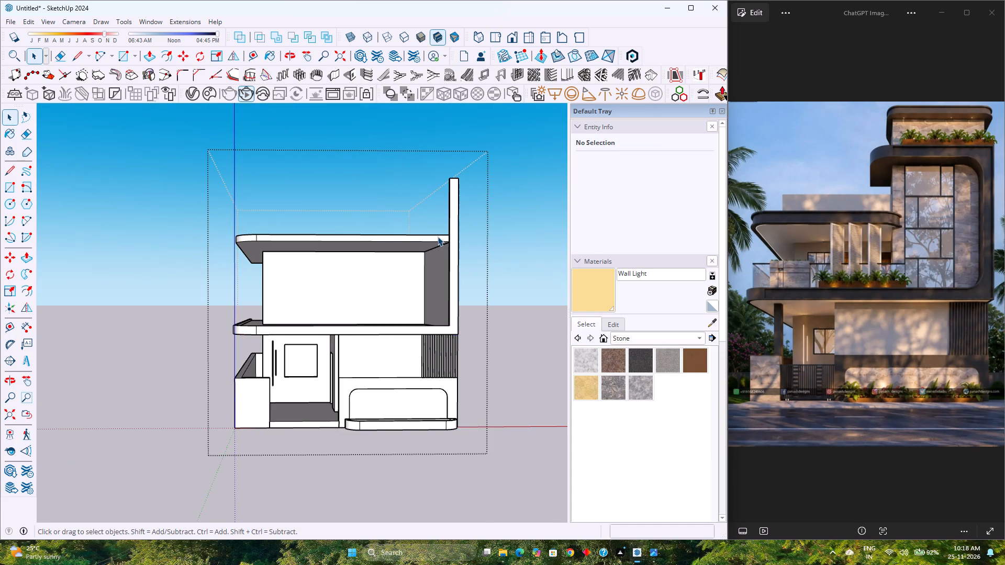
pyautogui.click(436, 237)
pyautogui.click(436, 237)
pyautogui.click(436, 237)
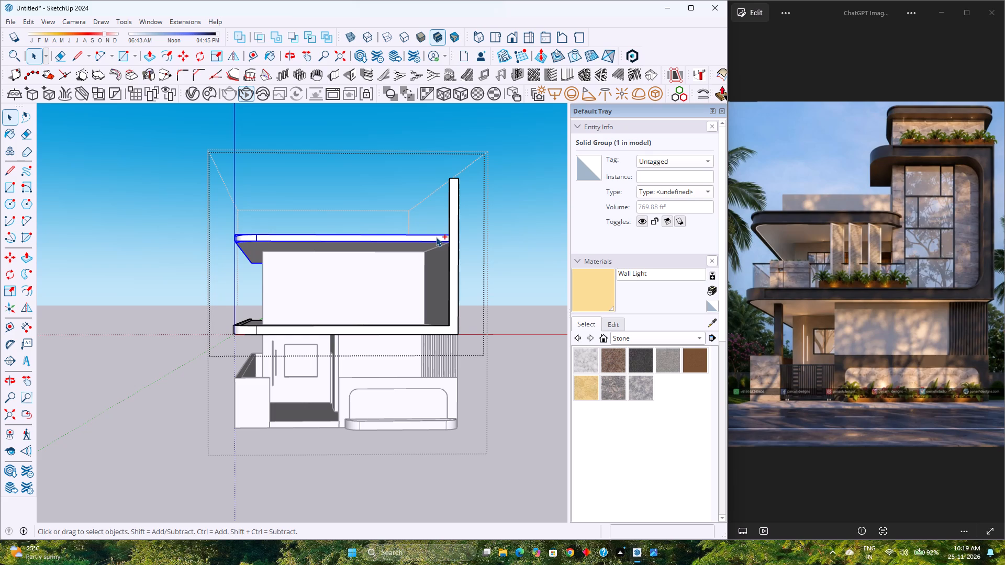
pyautogui.hotkey('ctrl', 'x')
pyautogui.click(548, 235)
pyautogui.hotkey('ctrl', 'v')
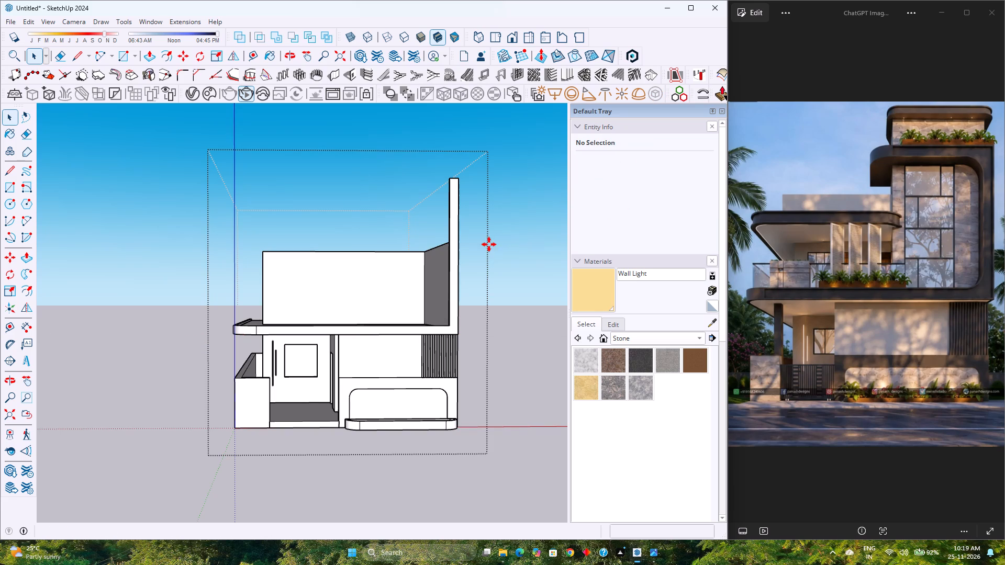
pyautogui.moveTo(466, 248); pyautogui.dragTo(270, 377, button='middle')
pyautogui.middleClick(270, 377)
pyautogui.click(292, 308)
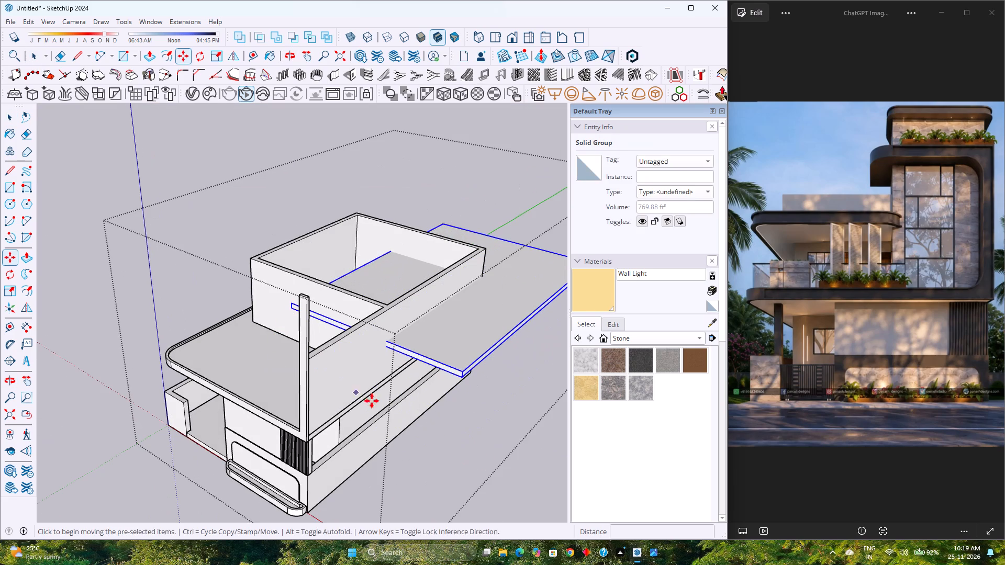
# Move the roof slab by its lower corner onto the top of the upper-floor walls, snapping it flush against the tall side fin.
pyautogui.click(466, 380)
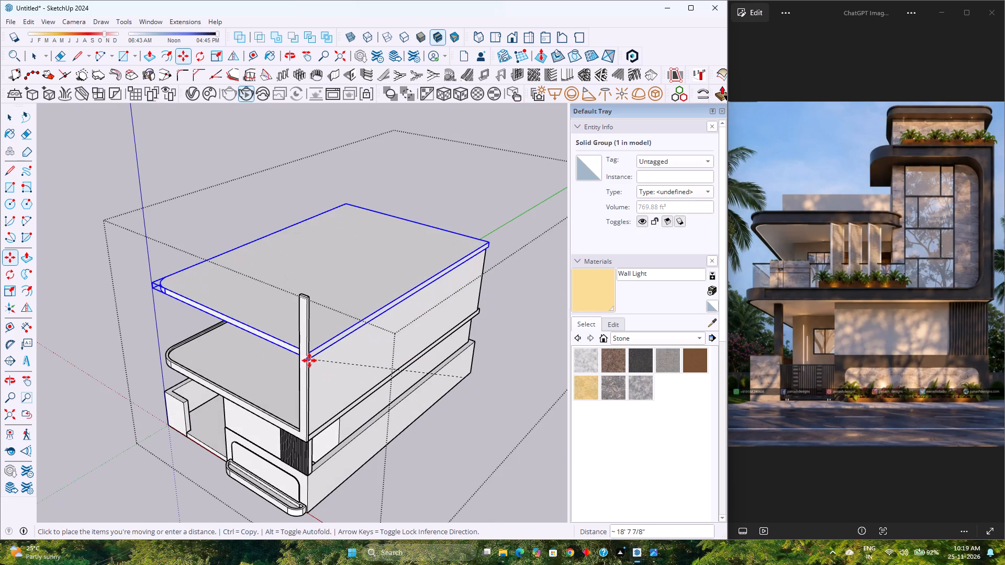
pyautogui.click(309, 360)
pyautogui.scroll(8, 310, 364)
pyautogui.moveTo(310, 364); pyautogui.dragTo(71, 364, button='middle')
pyautogui.scroll(7, 114, 325)
pyautogui.click(194, 300)
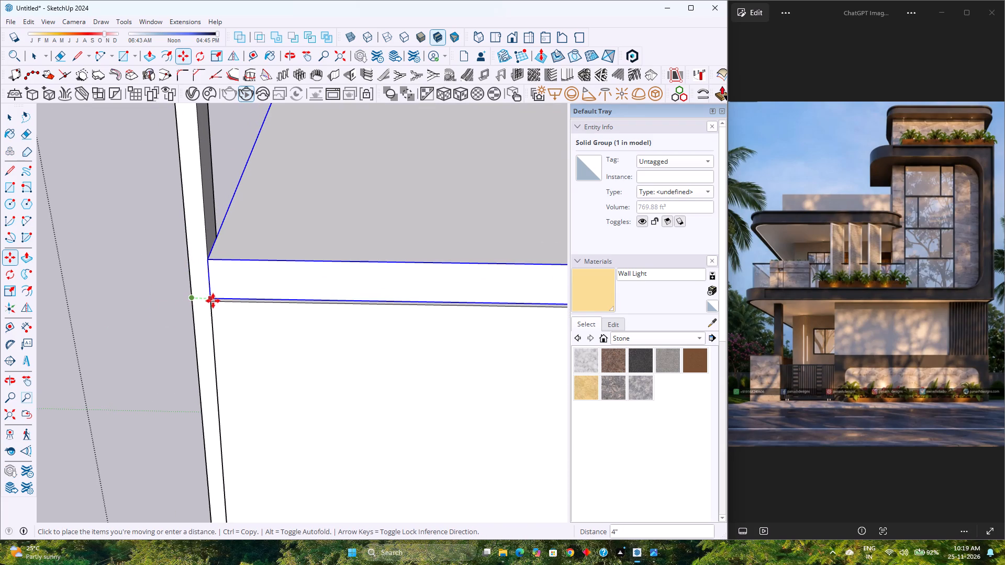
pyautogui.click(213, 302)
pyautogui.scroll(8, 213, 303)
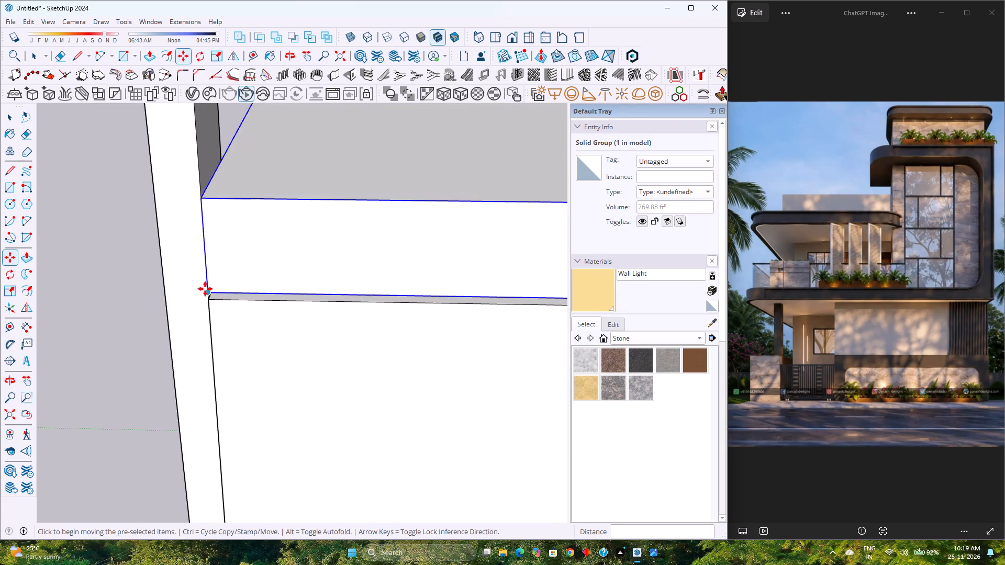
pyautogui.scroll(6, 205, 289)
pyautogui.click(213, 288)
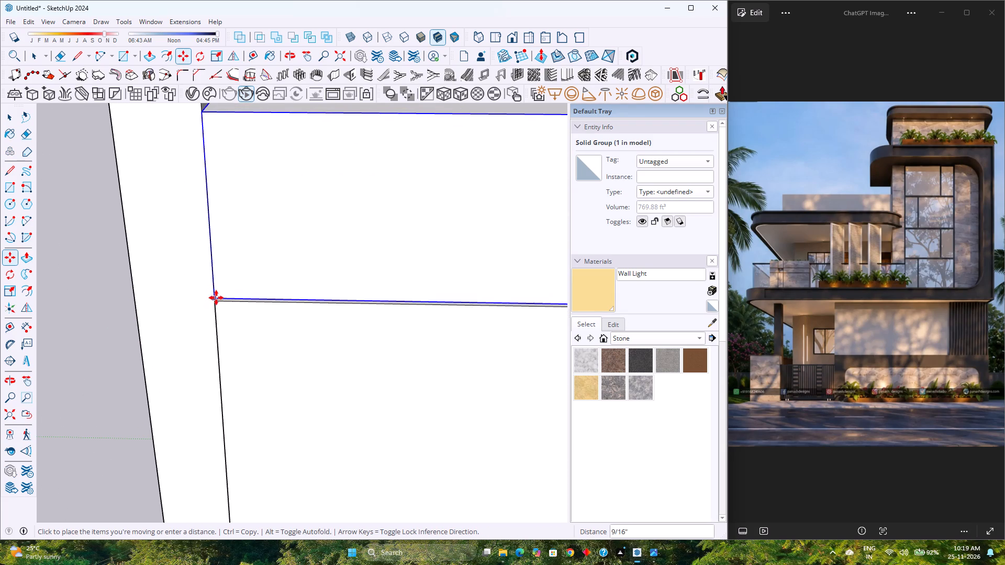
pyautogui.click(217, 303)
# Examine how the roof slab sits on the upper-floor walls and against the tall side fin from several angles.
pyautogui.scroll(-13, 226, 338)
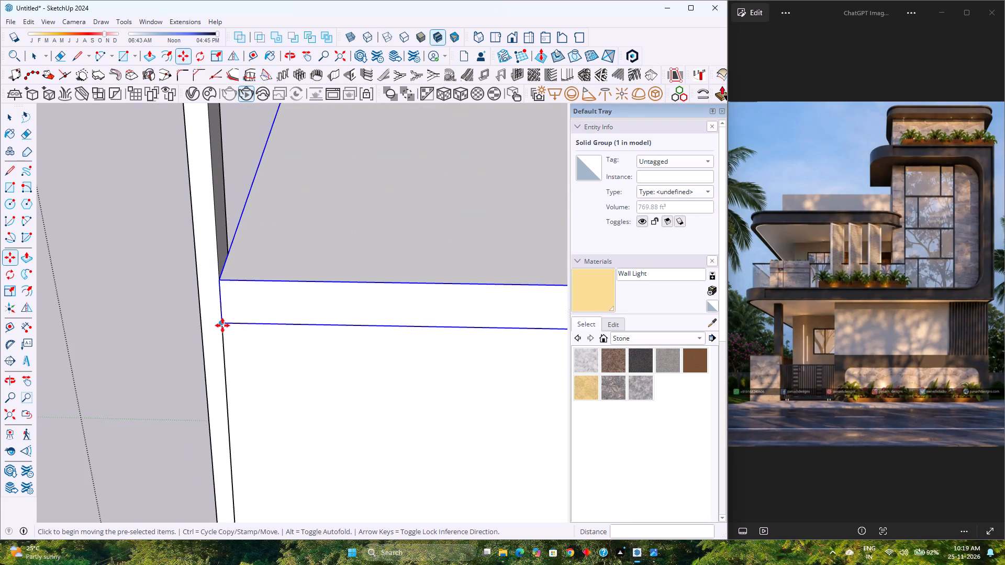
pyautogui.scroll(-12, 222, 325)
pyautogui.scroll(-10, 224, 323)
pyautogui.moveTo(222, 323); pyautogui.dragTo(230, 325, button='middle')
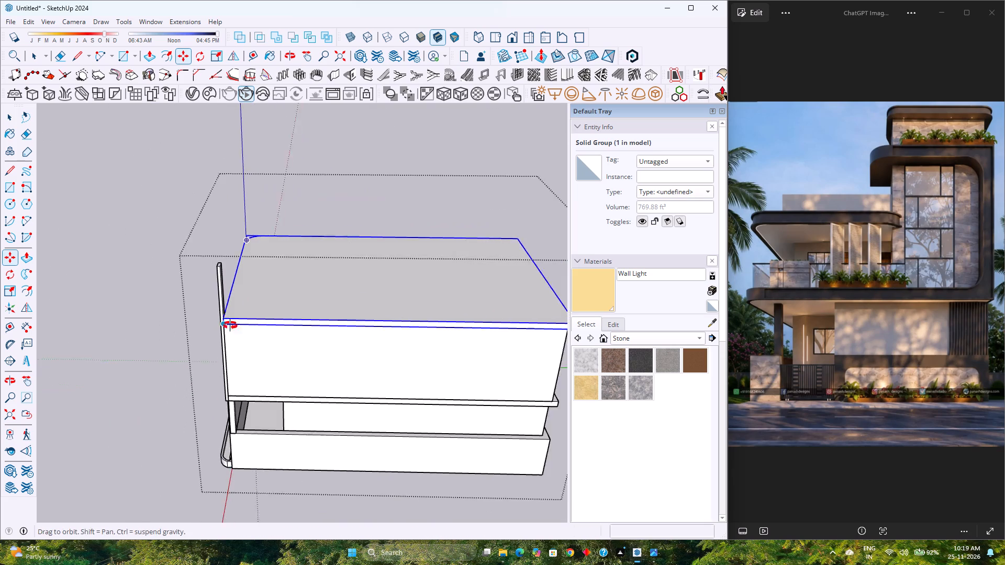
pyautogui.moveTo(230, 325); pyautogui.dragTo(470, 302, button='middle')
pyautogui.middleClick(470, 302)
pyautogui.scroll(-3, 414, 307)
pyautogui.moveTo(311, 331); pyautogui.dragTo(488, 235, button='middle')
pyautogui.middleClick(489, 234)
pyautogui.scroll(8, 450, 252)
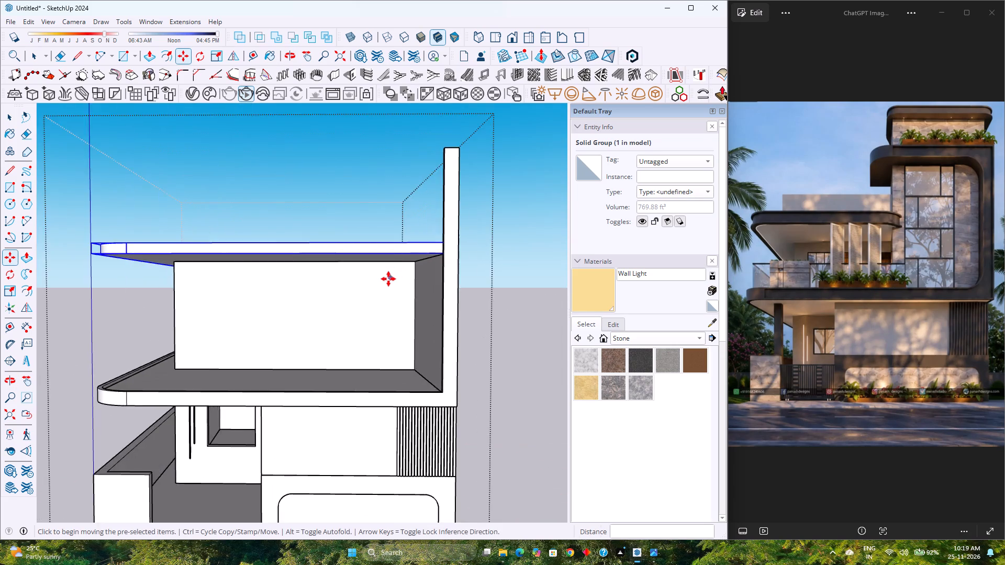
pyautogui.scroll(3, 388, 279)
pyautogui.press('space')
pyautogui.scroll(-3, 388, 279)
pyautogui.click(495, 291)
pyautogui.moveTo(405, 318); pyautogui.dragTo(515, 323, button='middle')
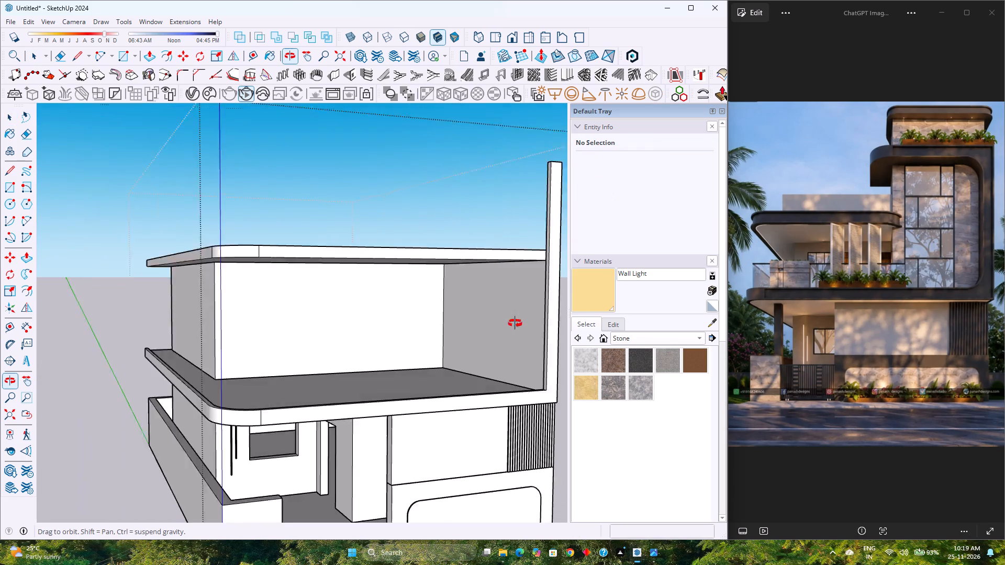
pyautogui.moveTo(515, 323); pyautogui.dragTo(383, 367, button='middle')
pyautogui.middleClick(383, 367)
pyautogui.scroll(-5, 366, 351)
pyautogui.keyDown('shift'); pyautogui.moveTo(272, 362); pyautogui.dragTo(351, 298, button='middle'); pyautogui.keyUp('shift')
pyautogui.middleClick(351, 298)
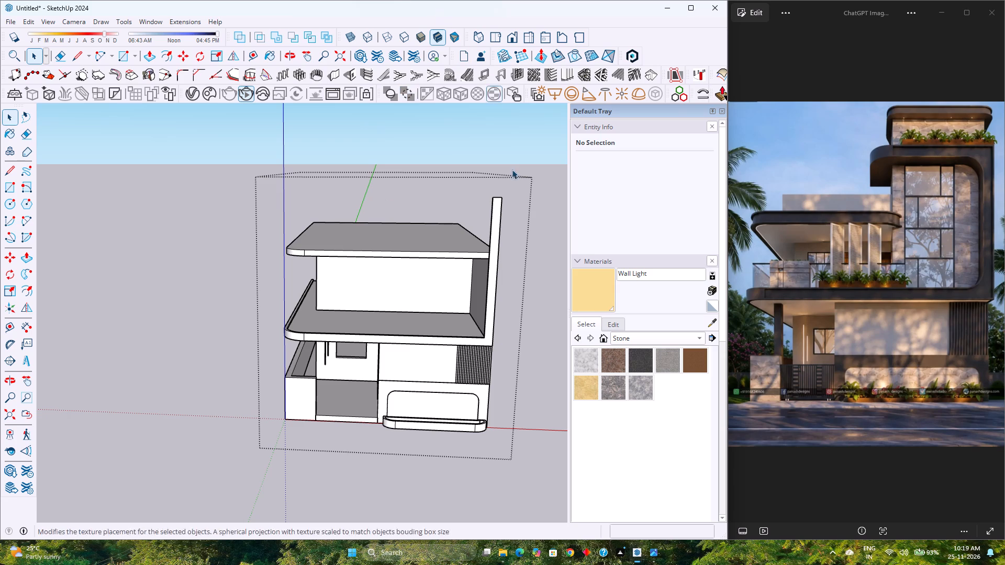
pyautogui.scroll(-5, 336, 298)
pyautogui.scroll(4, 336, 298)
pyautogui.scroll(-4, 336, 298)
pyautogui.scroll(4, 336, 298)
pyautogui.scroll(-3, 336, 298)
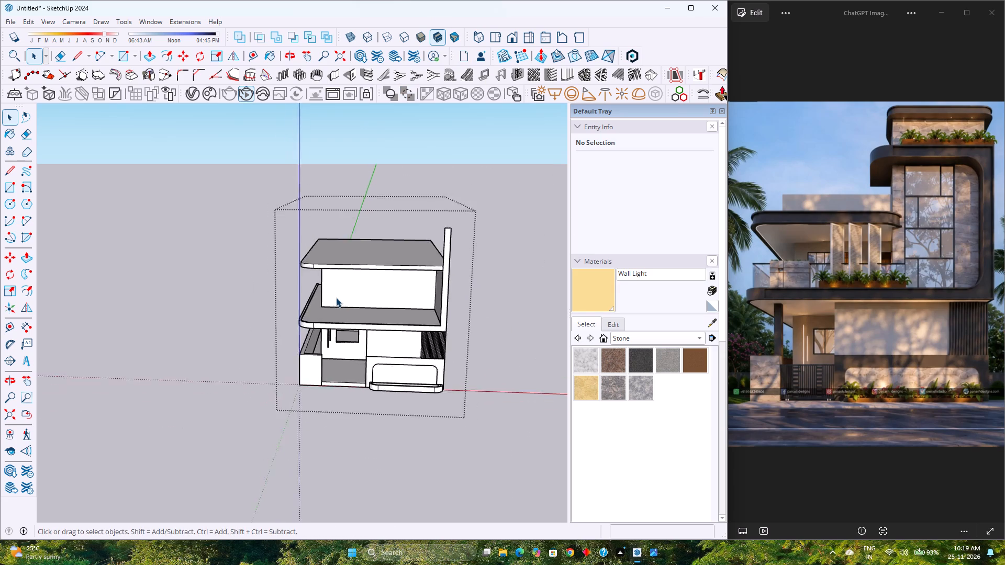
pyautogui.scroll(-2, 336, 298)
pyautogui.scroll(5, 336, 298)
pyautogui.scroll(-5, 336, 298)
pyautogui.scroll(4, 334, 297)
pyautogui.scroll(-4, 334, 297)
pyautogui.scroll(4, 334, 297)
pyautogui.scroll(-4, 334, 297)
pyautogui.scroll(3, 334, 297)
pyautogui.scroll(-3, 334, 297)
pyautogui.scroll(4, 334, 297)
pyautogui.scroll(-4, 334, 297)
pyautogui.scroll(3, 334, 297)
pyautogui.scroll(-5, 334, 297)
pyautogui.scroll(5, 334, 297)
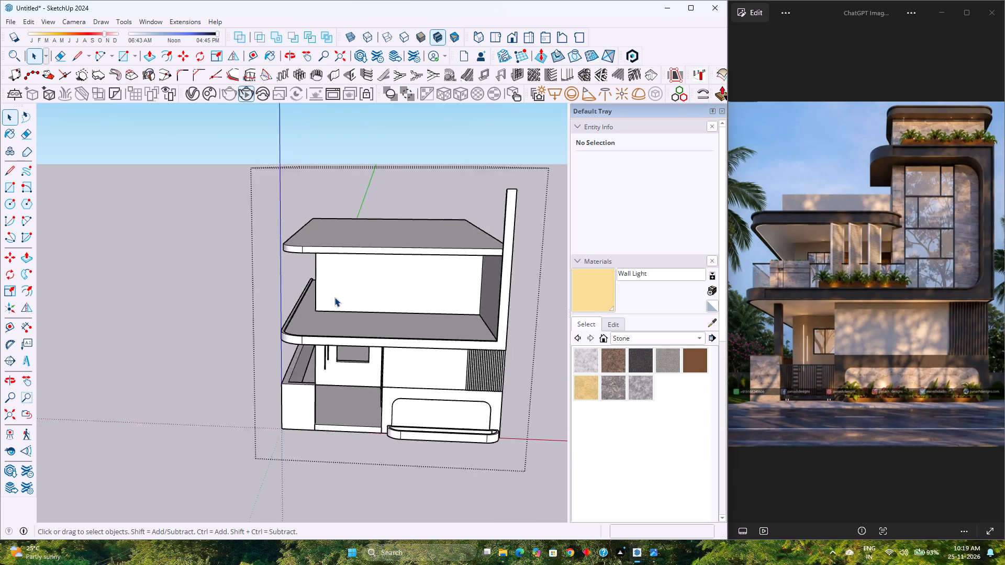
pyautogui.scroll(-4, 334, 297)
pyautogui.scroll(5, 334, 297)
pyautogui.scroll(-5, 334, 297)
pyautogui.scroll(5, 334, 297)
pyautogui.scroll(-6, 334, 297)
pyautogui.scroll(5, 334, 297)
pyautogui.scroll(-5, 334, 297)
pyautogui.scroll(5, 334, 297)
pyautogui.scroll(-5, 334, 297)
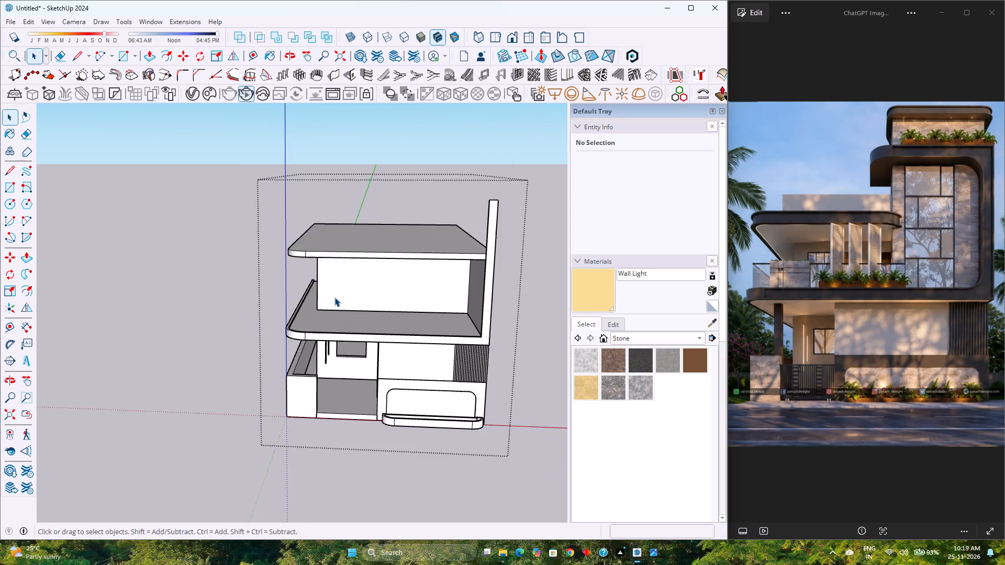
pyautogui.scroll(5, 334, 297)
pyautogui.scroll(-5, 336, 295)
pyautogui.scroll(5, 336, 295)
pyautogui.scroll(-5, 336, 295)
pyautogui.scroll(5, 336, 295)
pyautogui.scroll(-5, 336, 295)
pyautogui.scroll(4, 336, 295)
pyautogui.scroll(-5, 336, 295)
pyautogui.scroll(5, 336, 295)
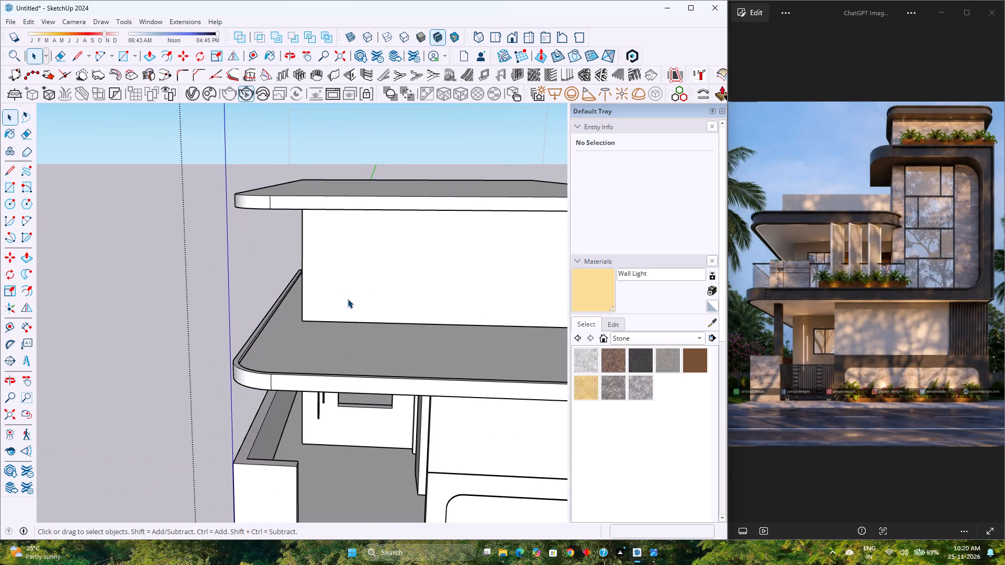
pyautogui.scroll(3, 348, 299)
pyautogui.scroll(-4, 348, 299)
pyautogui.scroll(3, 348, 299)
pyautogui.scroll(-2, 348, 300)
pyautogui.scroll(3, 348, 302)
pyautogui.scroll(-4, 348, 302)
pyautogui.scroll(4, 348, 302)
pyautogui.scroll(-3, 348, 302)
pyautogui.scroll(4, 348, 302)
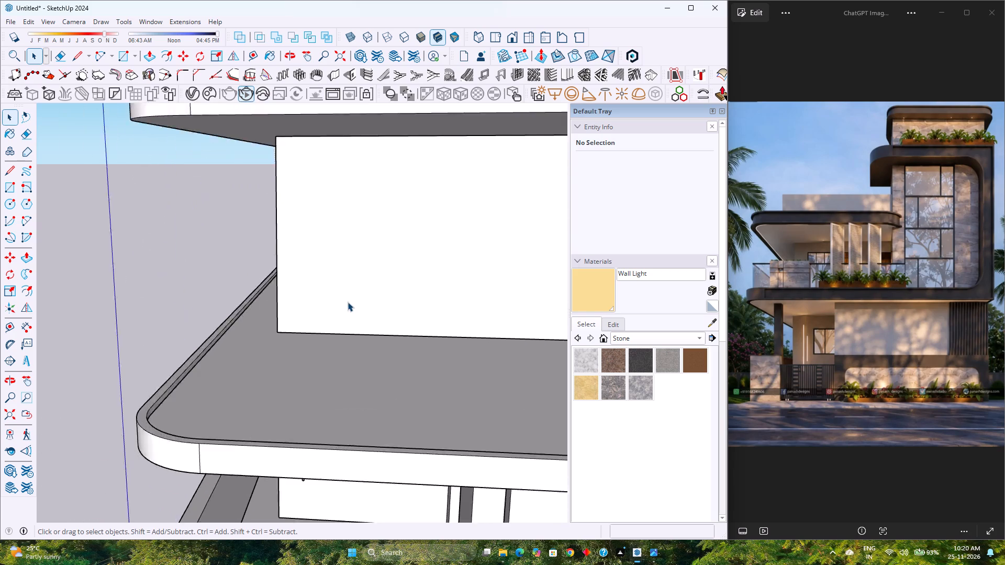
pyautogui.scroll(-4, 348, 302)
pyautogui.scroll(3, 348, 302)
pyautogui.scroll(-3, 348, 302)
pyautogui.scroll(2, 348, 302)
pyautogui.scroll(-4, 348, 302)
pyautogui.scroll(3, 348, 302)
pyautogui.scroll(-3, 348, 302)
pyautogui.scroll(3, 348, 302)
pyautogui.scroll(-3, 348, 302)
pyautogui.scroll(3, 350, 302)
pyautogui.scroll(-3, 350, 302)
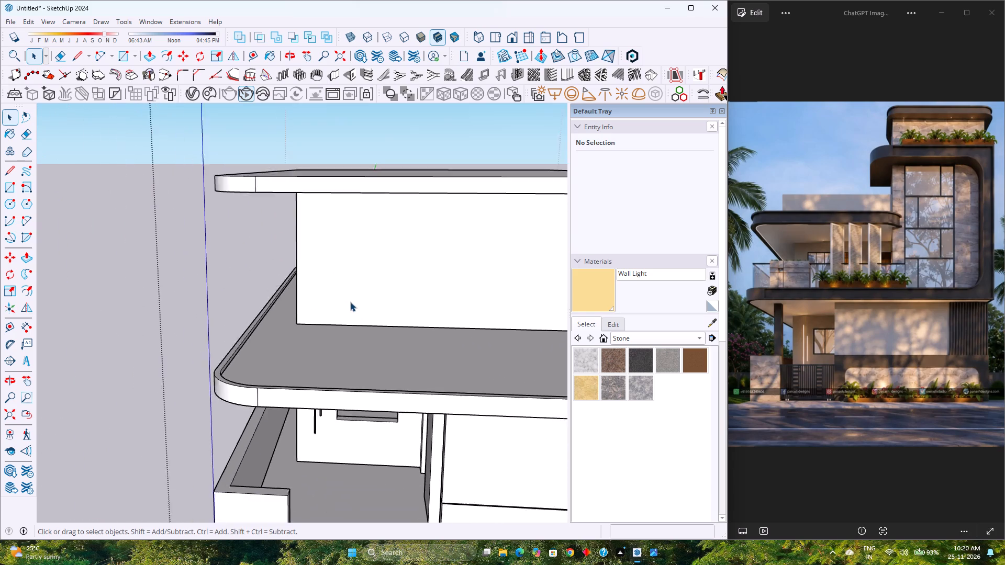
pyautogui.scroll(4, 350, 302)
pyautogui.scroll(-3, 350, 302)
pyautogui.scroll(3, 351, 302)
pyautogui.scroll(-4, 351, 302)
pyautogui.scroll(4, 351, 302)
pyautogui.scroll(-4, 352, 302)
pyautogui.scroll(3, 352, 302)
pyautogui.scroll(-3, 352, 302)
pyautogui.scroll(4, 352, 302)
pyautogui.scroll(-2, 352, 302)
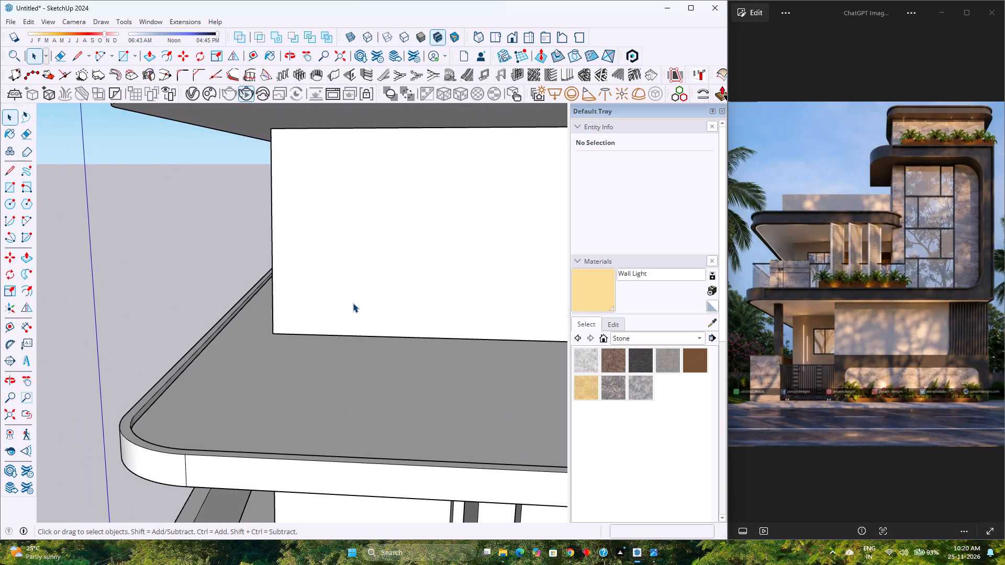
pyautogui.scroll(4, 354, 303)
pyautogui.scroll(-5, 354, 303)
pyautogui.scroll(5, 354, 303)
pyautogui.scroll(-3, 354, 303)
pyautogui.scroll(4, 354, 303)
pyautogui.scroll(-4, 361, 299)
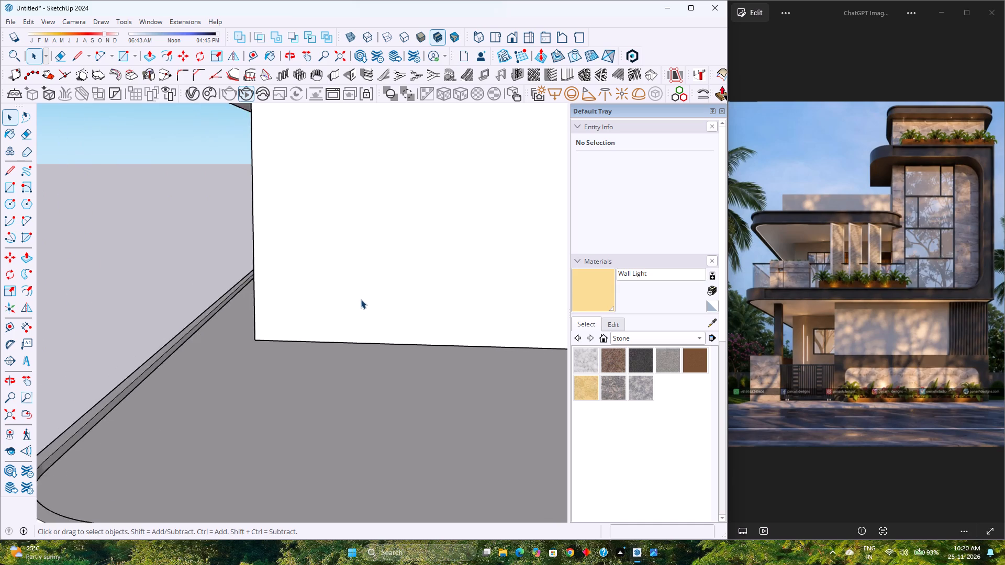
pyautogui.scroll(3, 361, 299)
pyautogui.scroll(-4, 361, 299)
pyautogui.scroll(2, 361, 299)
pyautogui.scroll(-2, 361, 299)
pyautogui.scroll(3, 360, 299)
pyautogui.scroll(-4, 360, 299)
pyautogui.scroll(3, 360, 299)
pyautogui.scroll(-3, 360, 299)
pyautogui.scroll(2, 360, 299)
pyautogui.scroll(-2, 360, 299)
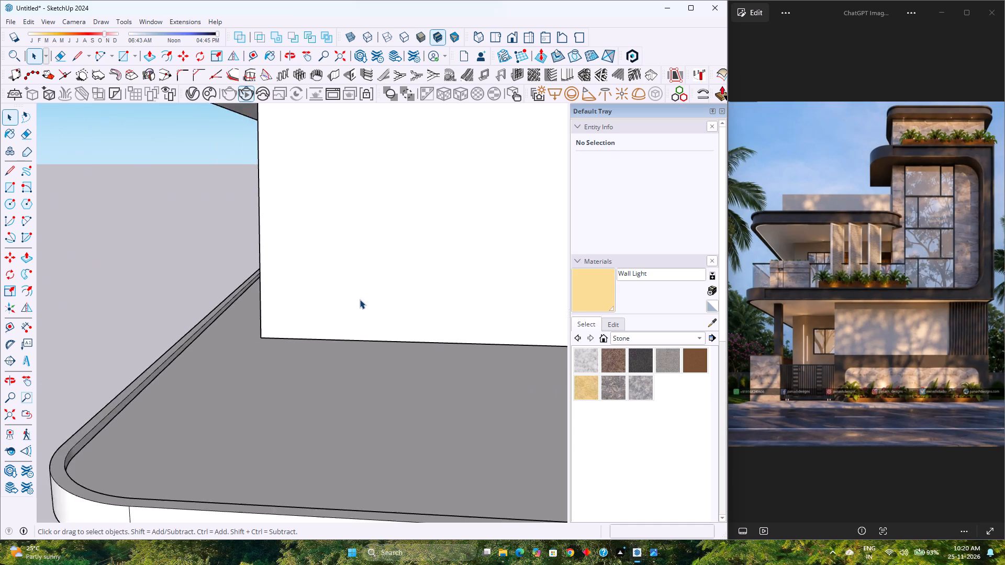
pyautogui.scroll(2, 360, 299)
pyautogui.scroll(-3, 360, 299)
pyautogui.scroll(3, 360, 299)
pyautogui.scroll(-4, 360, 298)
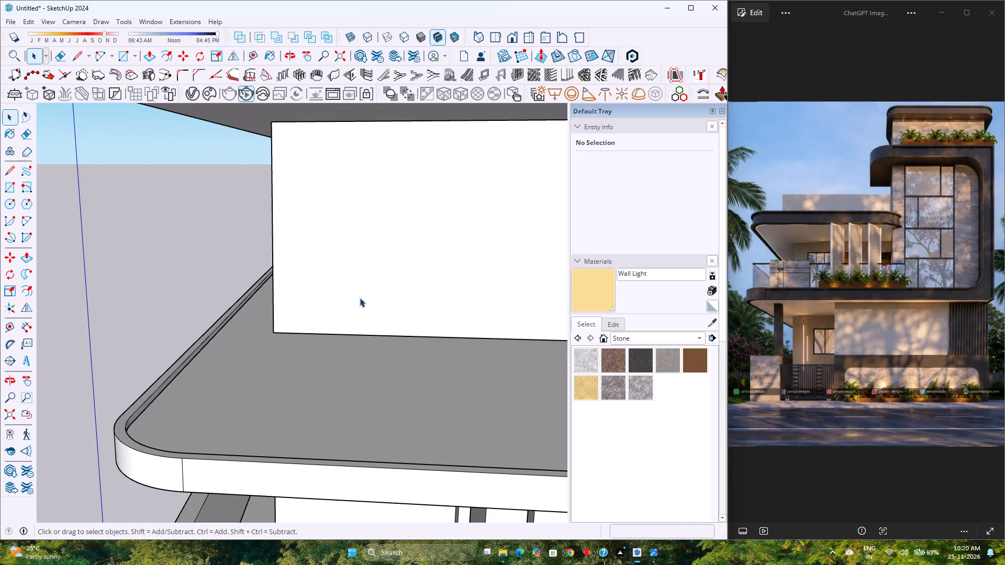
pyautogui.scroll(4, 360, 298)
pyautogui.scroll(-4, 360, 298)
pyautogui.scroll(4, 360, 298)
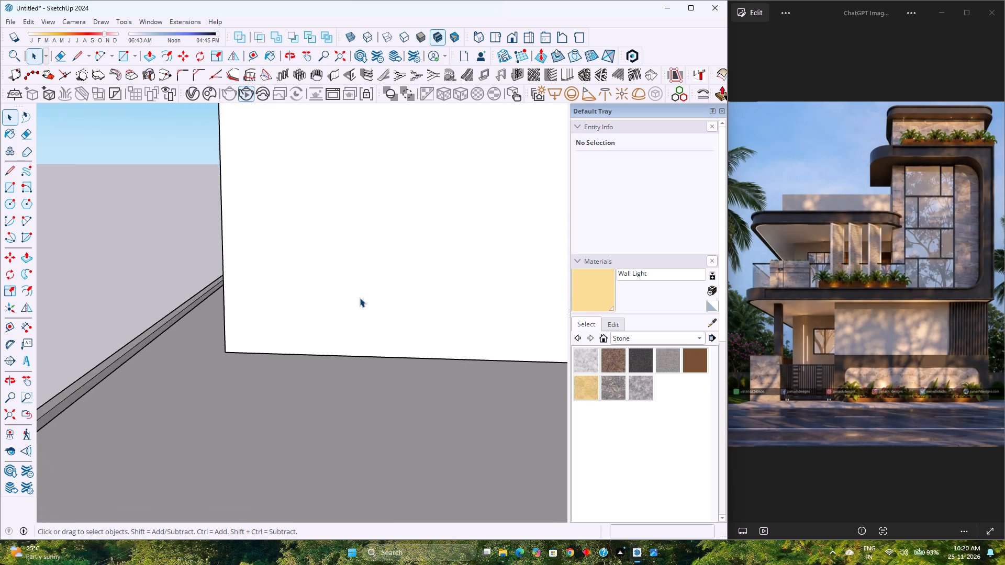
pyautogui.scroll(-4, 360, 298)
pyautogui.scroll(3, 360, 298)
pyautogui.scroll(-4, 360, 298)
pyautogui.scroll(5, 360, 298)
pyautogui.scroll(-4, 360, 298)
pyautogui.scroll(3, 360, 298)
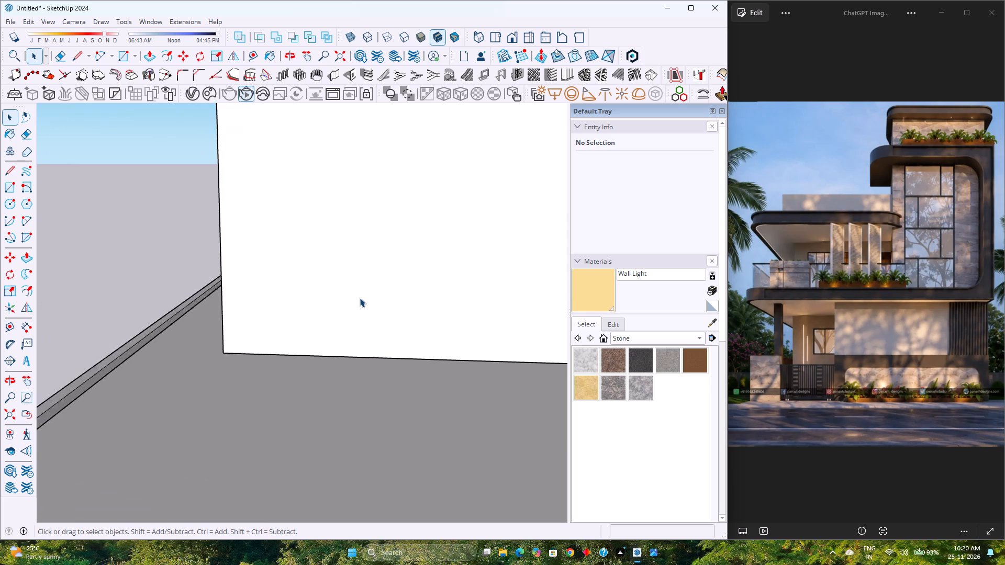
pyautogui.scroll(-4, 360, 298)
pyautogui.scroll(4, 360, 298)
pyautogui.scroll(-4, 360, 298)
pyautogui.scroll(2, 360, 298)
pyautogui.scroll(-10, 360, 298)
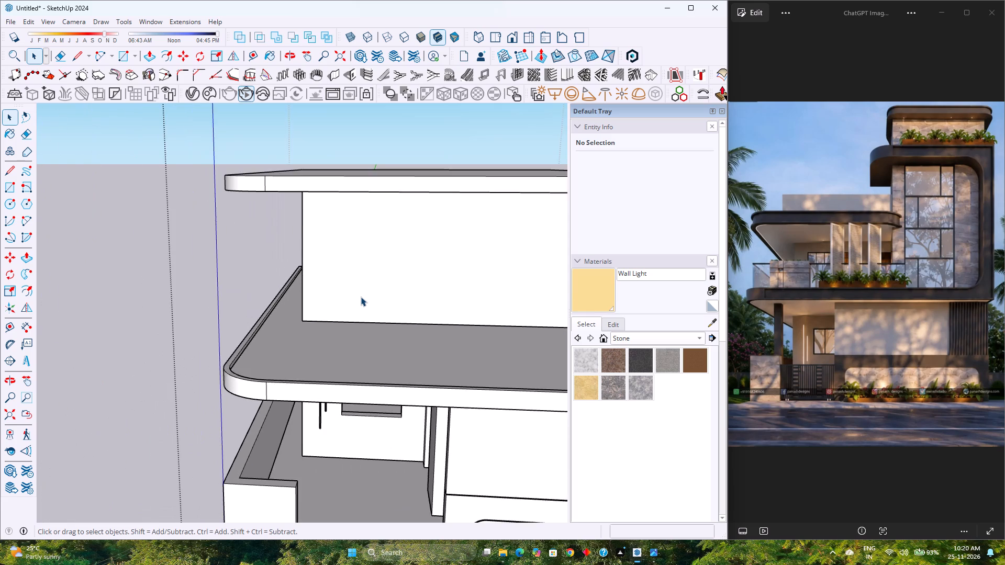
# Examine the whole house from the front, including the roof slab, upper-floor front wall and tall side fin.
pyautogui.scroll(-5, 361, 297)
pyautogui.scroll(-5, 248, 313)
pyautogui.moveTo(407, 305); pyautogui.dragTo(406, 288, button='middle')
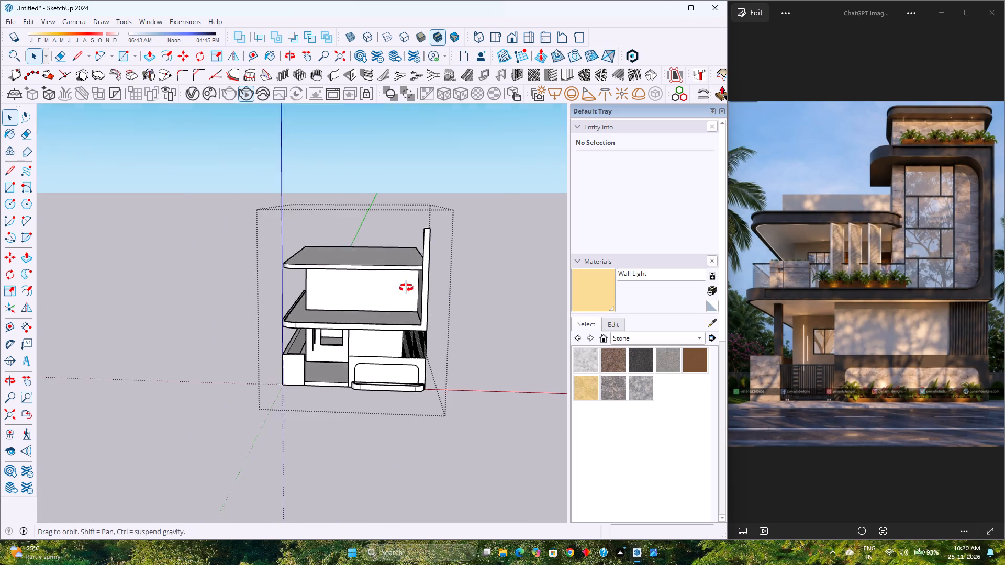
pyautogui.moveTo(406, 288); pyautogui.dragTo(416, 251, button='middle')
pyautogui.middleClick(416, 251)
pyautogui.scroll(3, 409, 262)
pyautogui.scroll(-3, 408, 264)
pyautogui.scroll(8, 407, 264)
pyautogui.scroll(-4, 403, 269)
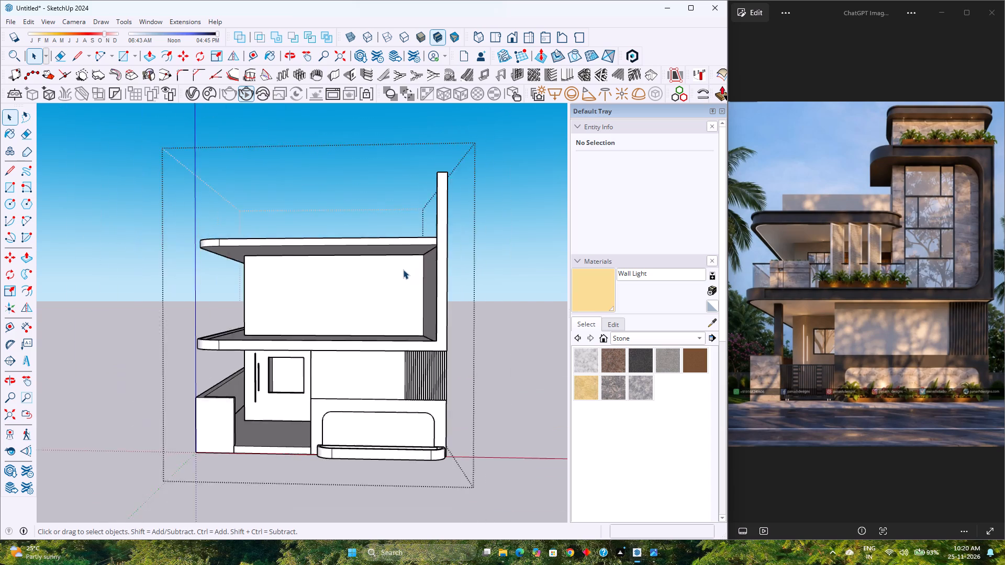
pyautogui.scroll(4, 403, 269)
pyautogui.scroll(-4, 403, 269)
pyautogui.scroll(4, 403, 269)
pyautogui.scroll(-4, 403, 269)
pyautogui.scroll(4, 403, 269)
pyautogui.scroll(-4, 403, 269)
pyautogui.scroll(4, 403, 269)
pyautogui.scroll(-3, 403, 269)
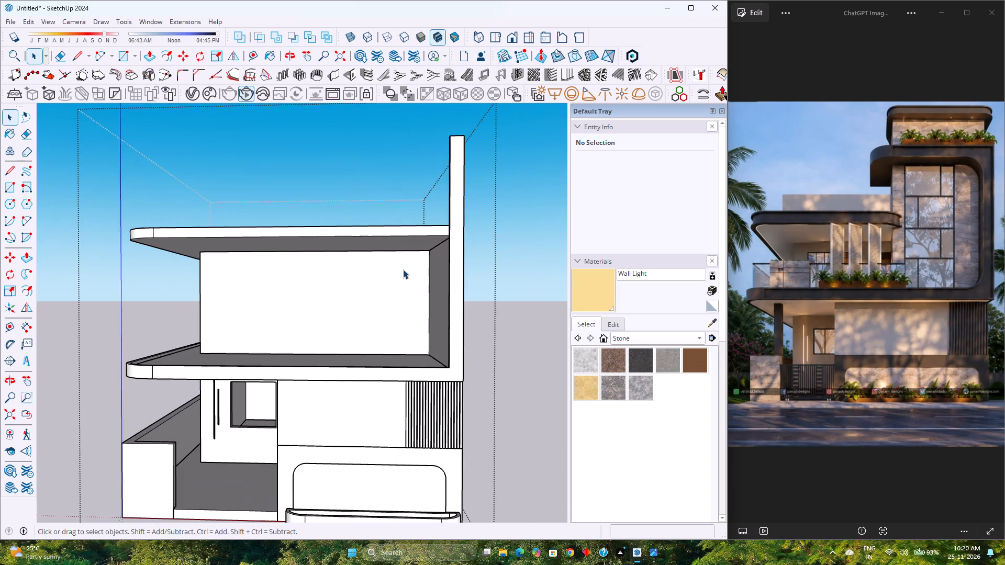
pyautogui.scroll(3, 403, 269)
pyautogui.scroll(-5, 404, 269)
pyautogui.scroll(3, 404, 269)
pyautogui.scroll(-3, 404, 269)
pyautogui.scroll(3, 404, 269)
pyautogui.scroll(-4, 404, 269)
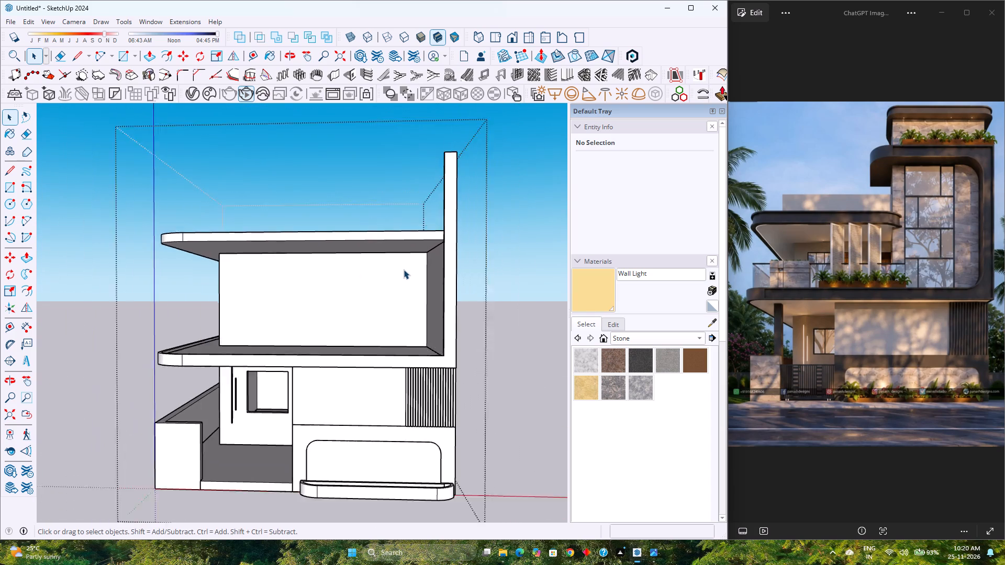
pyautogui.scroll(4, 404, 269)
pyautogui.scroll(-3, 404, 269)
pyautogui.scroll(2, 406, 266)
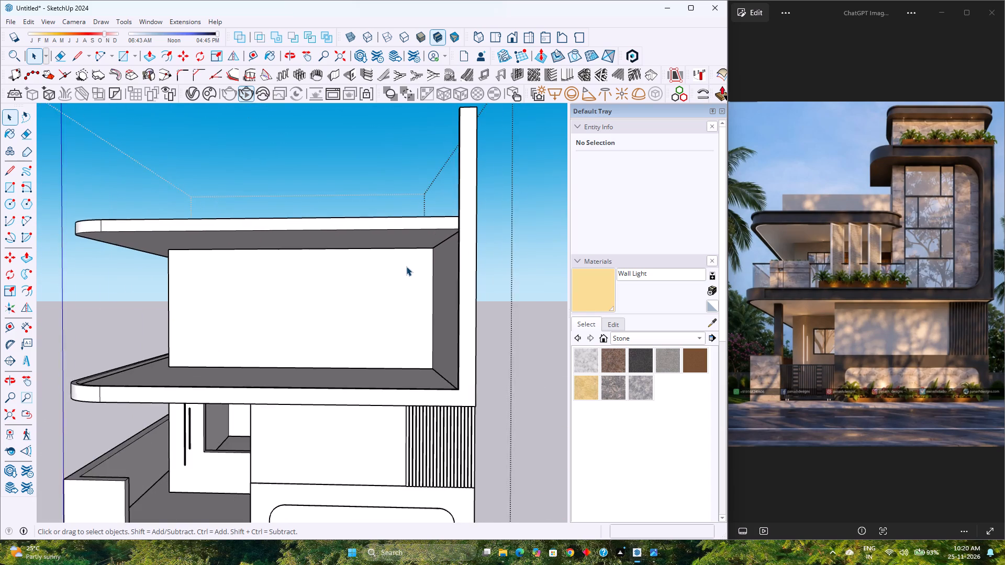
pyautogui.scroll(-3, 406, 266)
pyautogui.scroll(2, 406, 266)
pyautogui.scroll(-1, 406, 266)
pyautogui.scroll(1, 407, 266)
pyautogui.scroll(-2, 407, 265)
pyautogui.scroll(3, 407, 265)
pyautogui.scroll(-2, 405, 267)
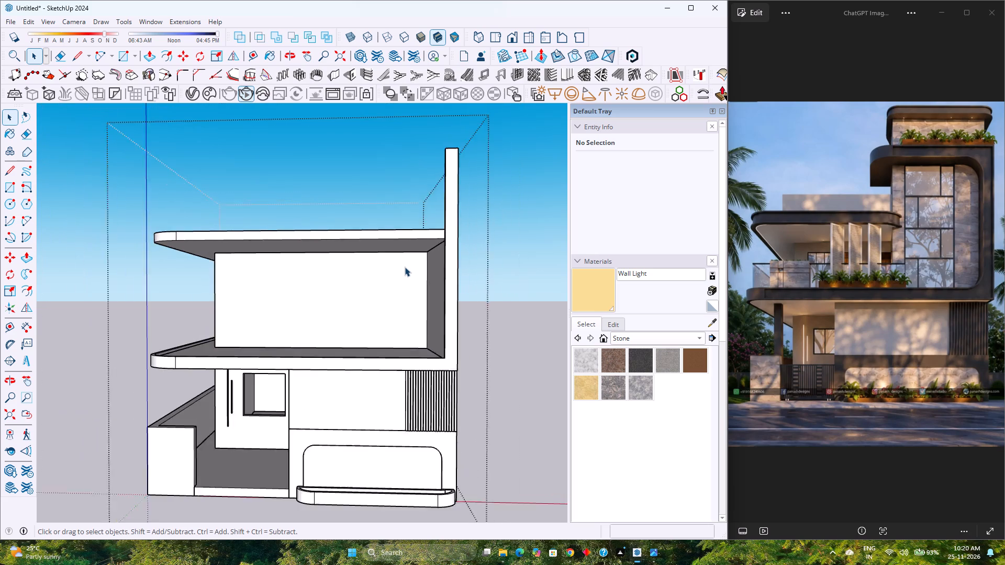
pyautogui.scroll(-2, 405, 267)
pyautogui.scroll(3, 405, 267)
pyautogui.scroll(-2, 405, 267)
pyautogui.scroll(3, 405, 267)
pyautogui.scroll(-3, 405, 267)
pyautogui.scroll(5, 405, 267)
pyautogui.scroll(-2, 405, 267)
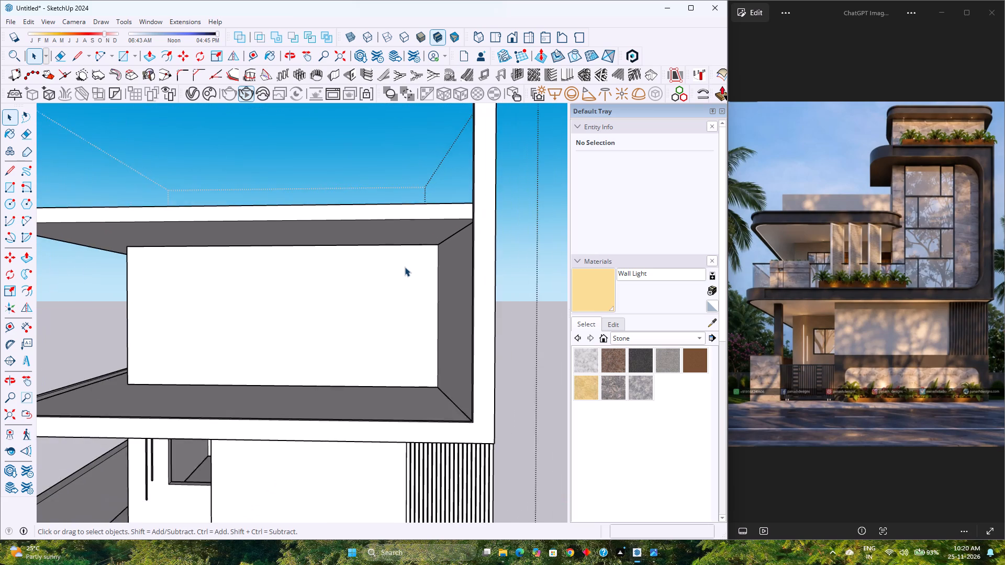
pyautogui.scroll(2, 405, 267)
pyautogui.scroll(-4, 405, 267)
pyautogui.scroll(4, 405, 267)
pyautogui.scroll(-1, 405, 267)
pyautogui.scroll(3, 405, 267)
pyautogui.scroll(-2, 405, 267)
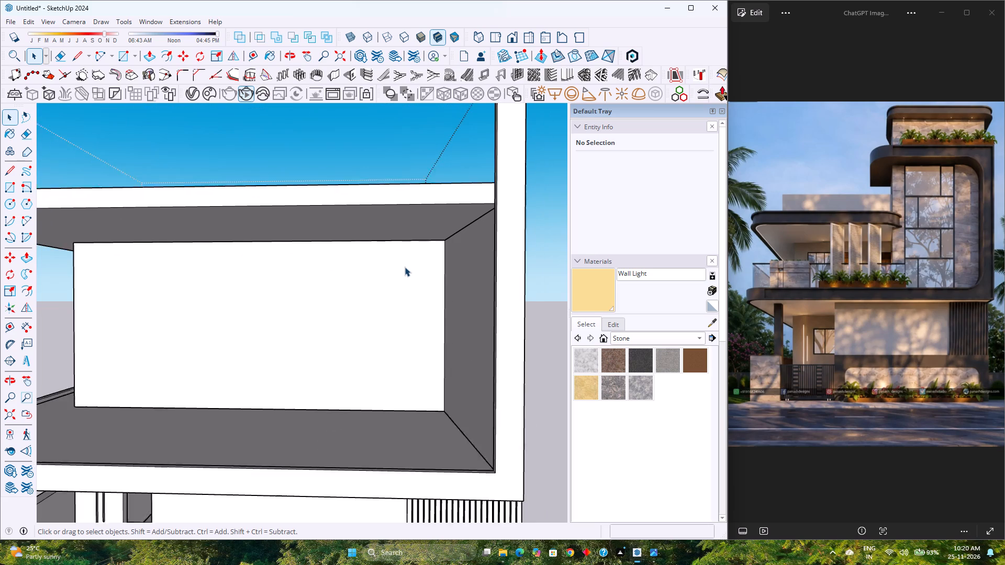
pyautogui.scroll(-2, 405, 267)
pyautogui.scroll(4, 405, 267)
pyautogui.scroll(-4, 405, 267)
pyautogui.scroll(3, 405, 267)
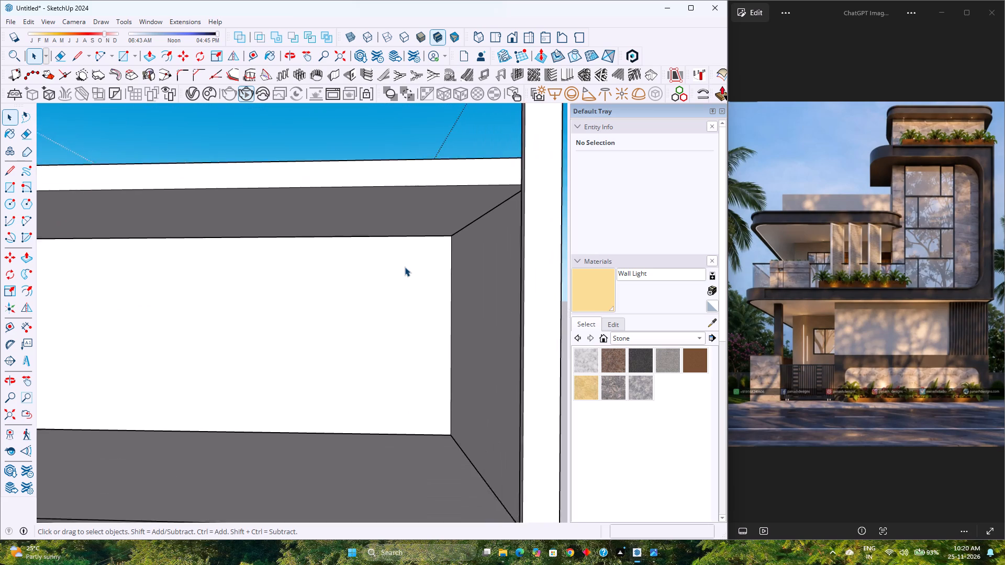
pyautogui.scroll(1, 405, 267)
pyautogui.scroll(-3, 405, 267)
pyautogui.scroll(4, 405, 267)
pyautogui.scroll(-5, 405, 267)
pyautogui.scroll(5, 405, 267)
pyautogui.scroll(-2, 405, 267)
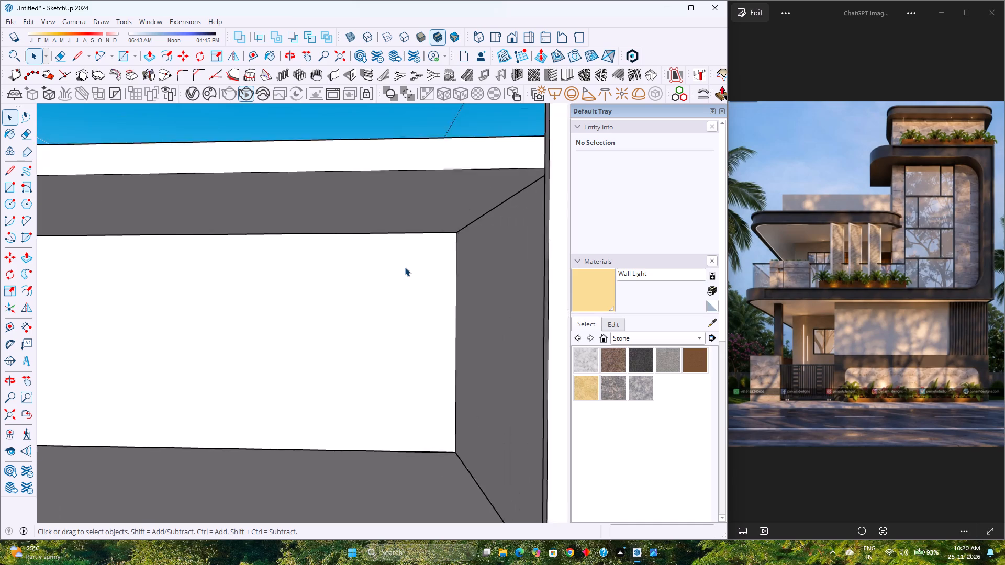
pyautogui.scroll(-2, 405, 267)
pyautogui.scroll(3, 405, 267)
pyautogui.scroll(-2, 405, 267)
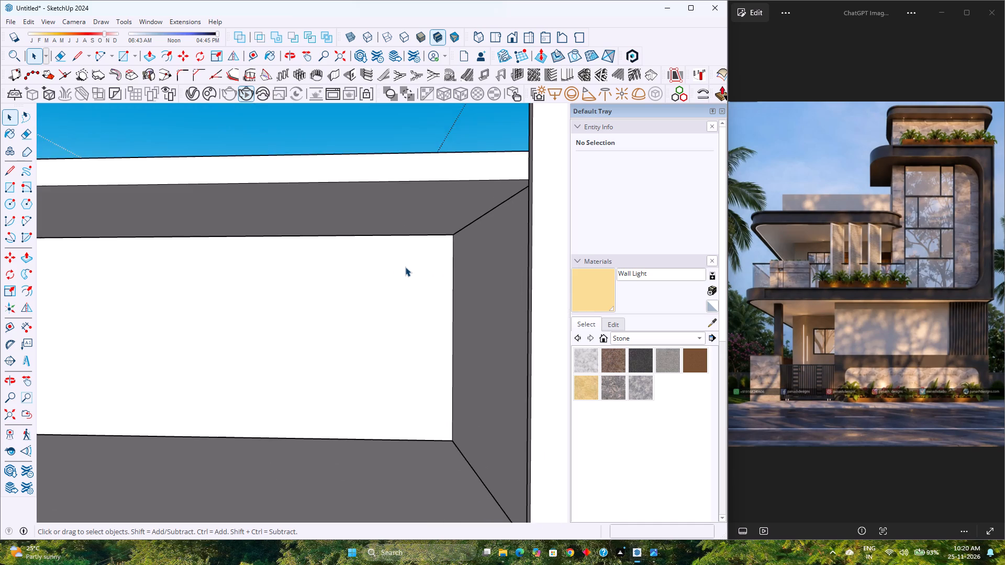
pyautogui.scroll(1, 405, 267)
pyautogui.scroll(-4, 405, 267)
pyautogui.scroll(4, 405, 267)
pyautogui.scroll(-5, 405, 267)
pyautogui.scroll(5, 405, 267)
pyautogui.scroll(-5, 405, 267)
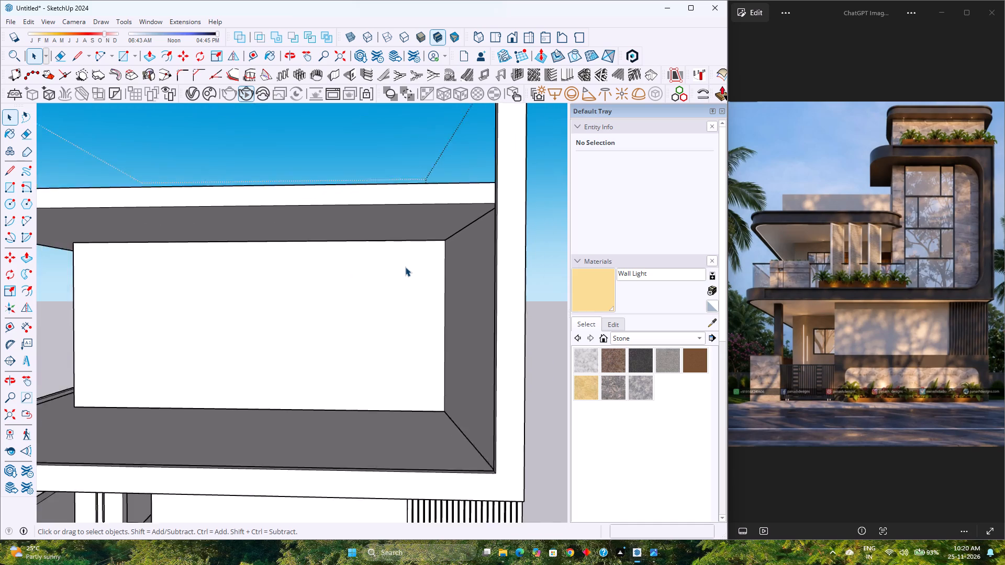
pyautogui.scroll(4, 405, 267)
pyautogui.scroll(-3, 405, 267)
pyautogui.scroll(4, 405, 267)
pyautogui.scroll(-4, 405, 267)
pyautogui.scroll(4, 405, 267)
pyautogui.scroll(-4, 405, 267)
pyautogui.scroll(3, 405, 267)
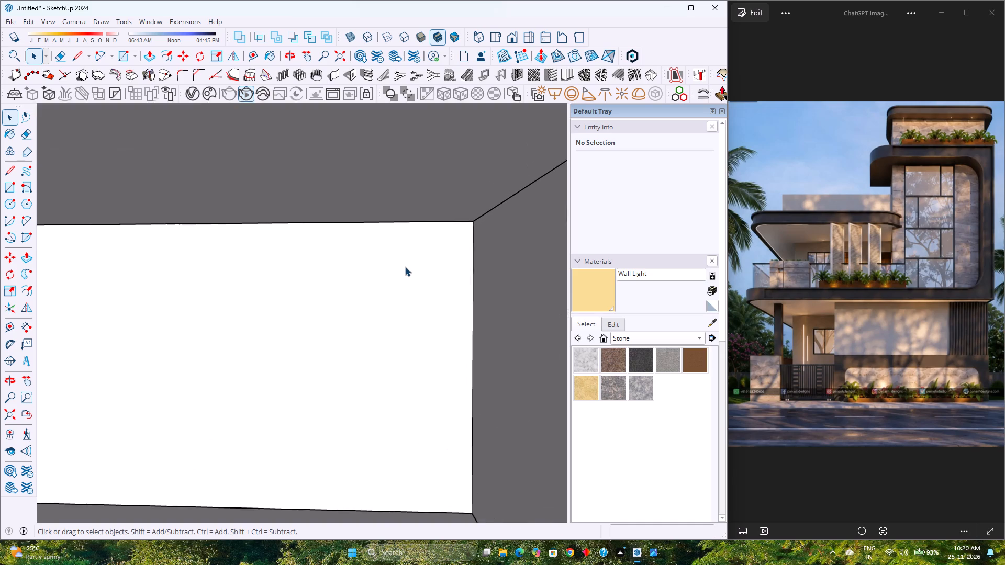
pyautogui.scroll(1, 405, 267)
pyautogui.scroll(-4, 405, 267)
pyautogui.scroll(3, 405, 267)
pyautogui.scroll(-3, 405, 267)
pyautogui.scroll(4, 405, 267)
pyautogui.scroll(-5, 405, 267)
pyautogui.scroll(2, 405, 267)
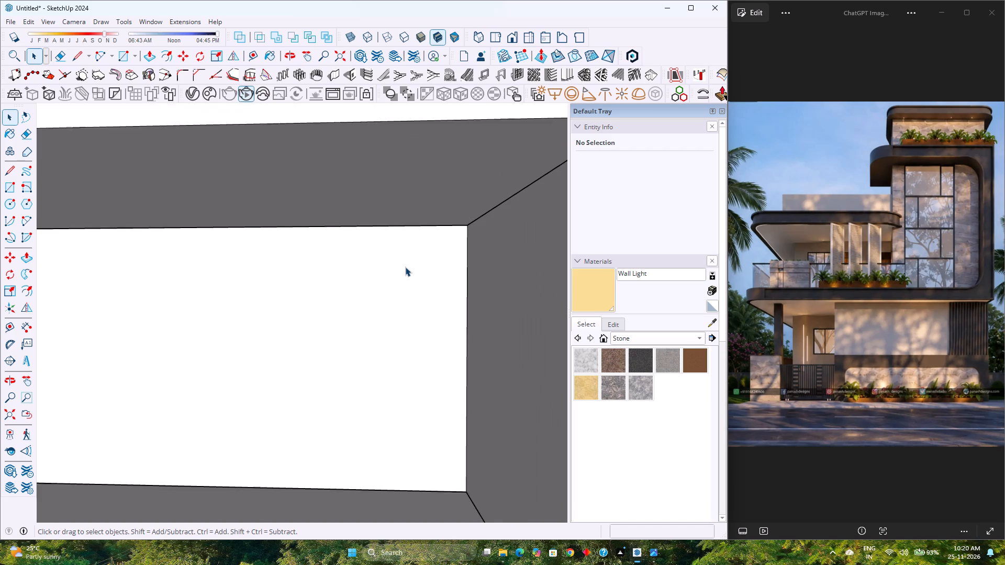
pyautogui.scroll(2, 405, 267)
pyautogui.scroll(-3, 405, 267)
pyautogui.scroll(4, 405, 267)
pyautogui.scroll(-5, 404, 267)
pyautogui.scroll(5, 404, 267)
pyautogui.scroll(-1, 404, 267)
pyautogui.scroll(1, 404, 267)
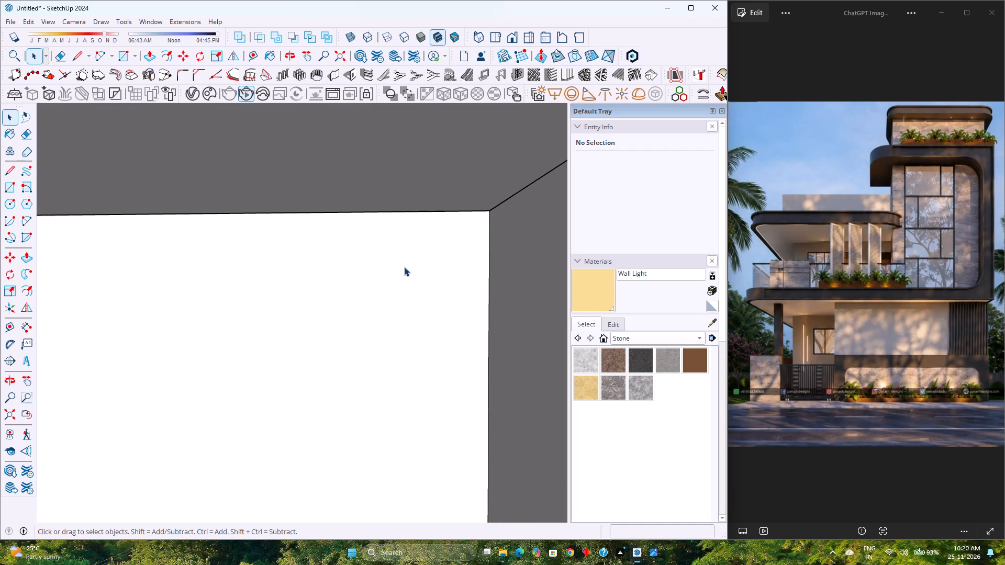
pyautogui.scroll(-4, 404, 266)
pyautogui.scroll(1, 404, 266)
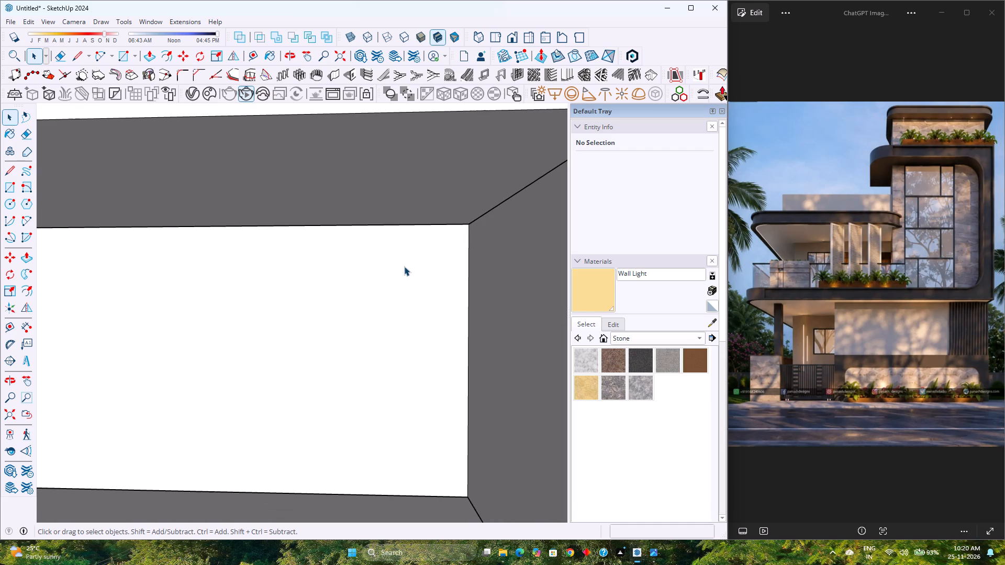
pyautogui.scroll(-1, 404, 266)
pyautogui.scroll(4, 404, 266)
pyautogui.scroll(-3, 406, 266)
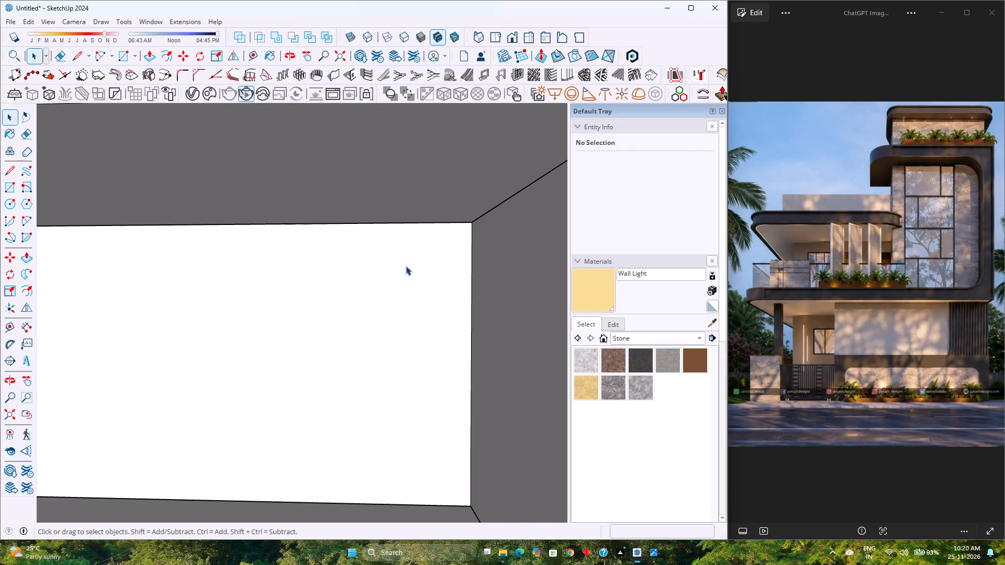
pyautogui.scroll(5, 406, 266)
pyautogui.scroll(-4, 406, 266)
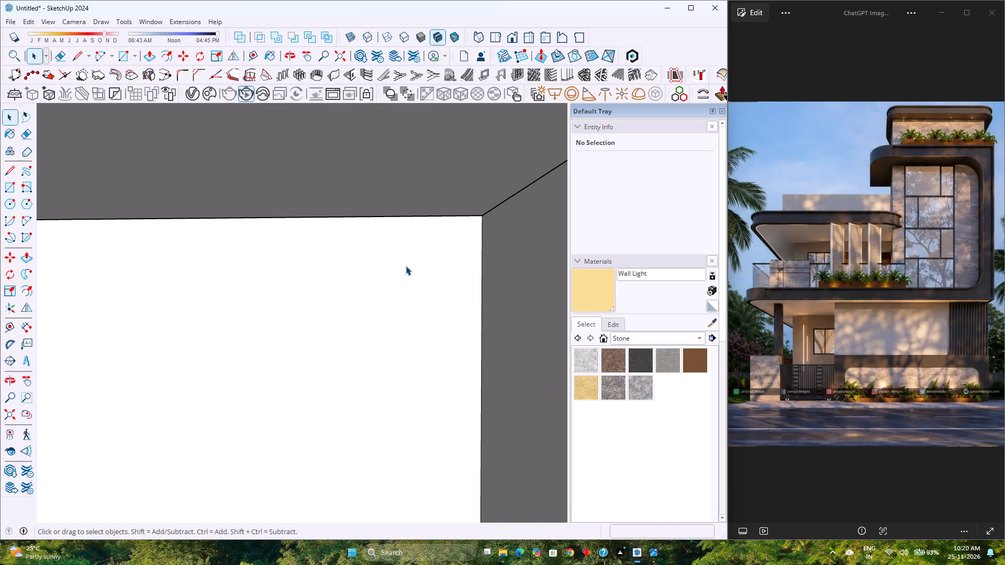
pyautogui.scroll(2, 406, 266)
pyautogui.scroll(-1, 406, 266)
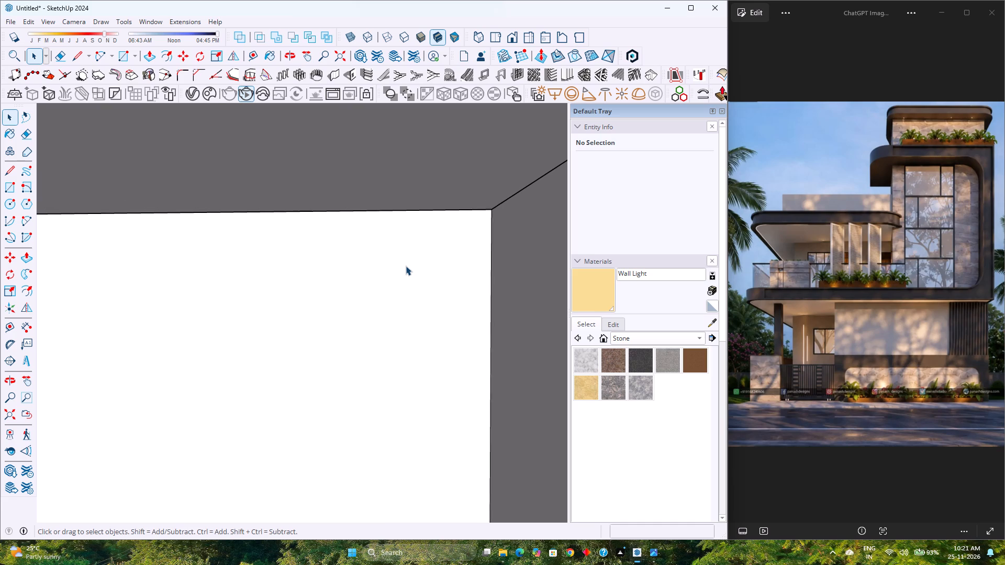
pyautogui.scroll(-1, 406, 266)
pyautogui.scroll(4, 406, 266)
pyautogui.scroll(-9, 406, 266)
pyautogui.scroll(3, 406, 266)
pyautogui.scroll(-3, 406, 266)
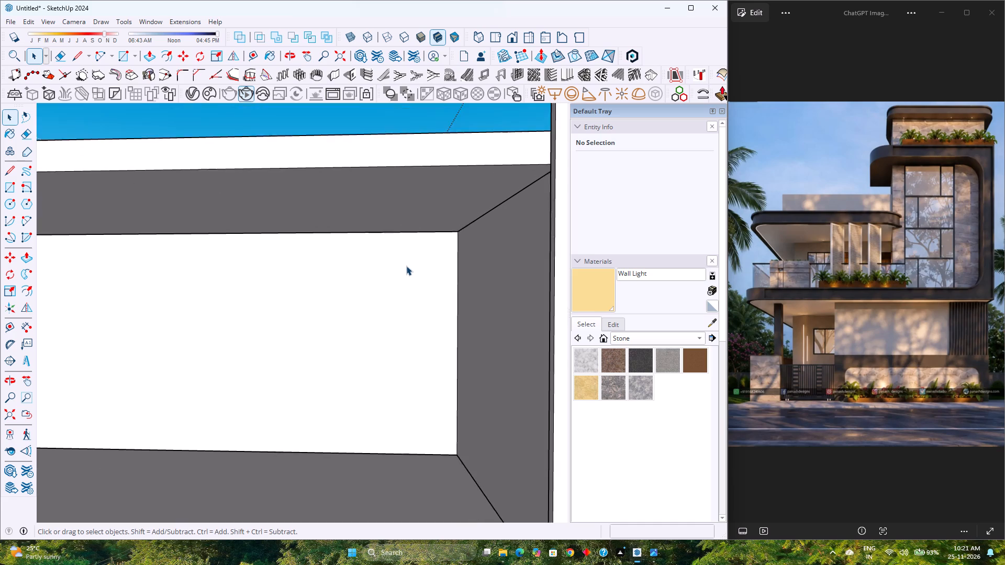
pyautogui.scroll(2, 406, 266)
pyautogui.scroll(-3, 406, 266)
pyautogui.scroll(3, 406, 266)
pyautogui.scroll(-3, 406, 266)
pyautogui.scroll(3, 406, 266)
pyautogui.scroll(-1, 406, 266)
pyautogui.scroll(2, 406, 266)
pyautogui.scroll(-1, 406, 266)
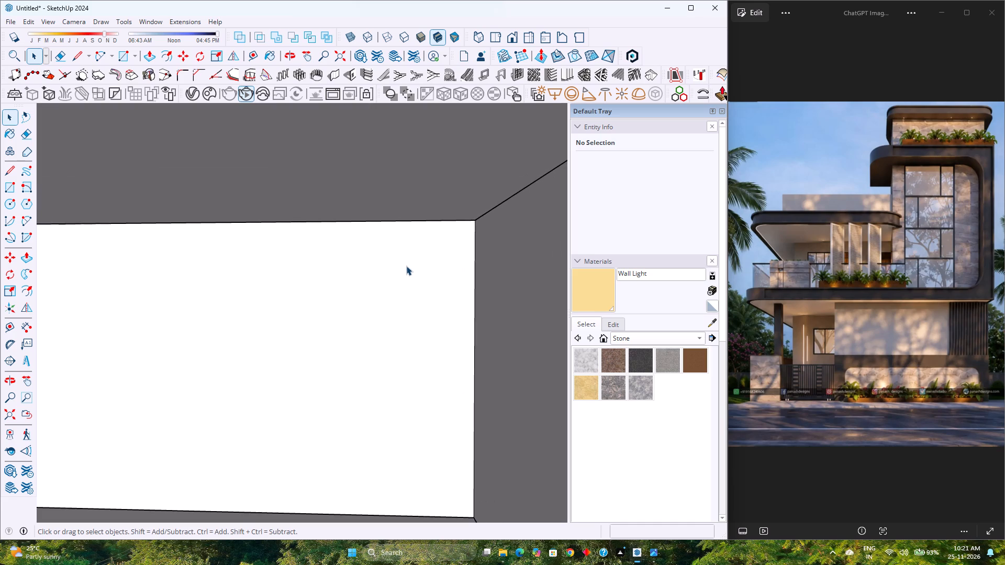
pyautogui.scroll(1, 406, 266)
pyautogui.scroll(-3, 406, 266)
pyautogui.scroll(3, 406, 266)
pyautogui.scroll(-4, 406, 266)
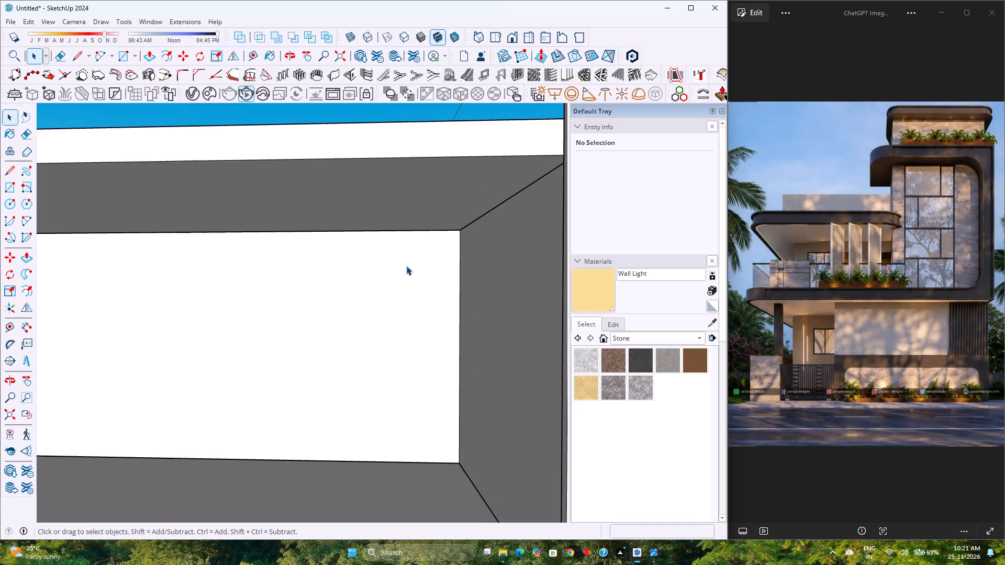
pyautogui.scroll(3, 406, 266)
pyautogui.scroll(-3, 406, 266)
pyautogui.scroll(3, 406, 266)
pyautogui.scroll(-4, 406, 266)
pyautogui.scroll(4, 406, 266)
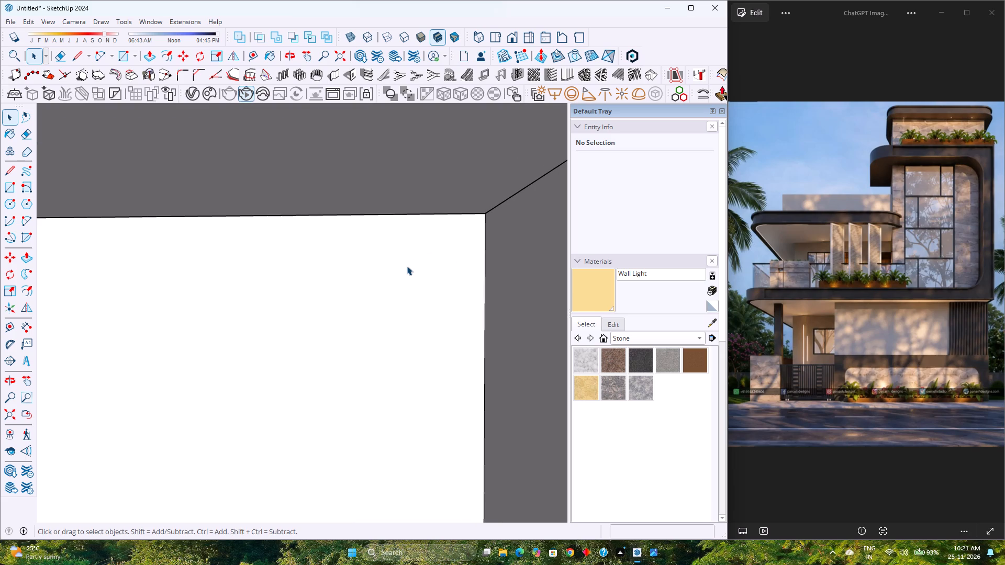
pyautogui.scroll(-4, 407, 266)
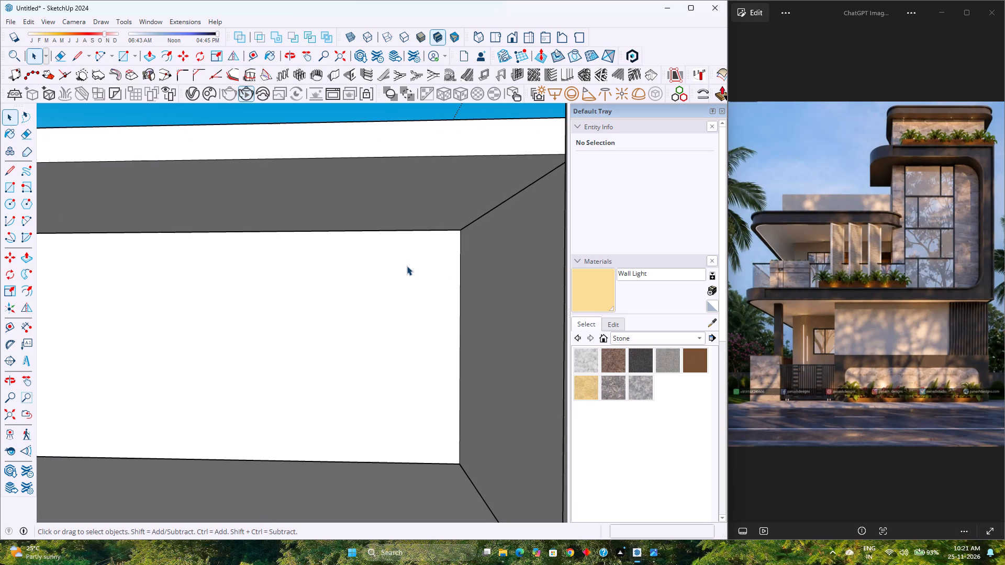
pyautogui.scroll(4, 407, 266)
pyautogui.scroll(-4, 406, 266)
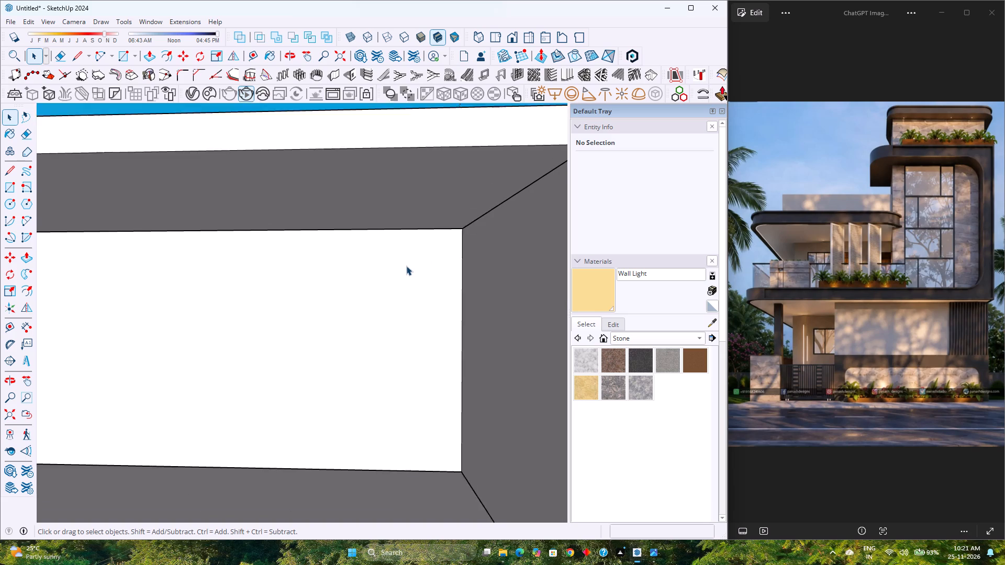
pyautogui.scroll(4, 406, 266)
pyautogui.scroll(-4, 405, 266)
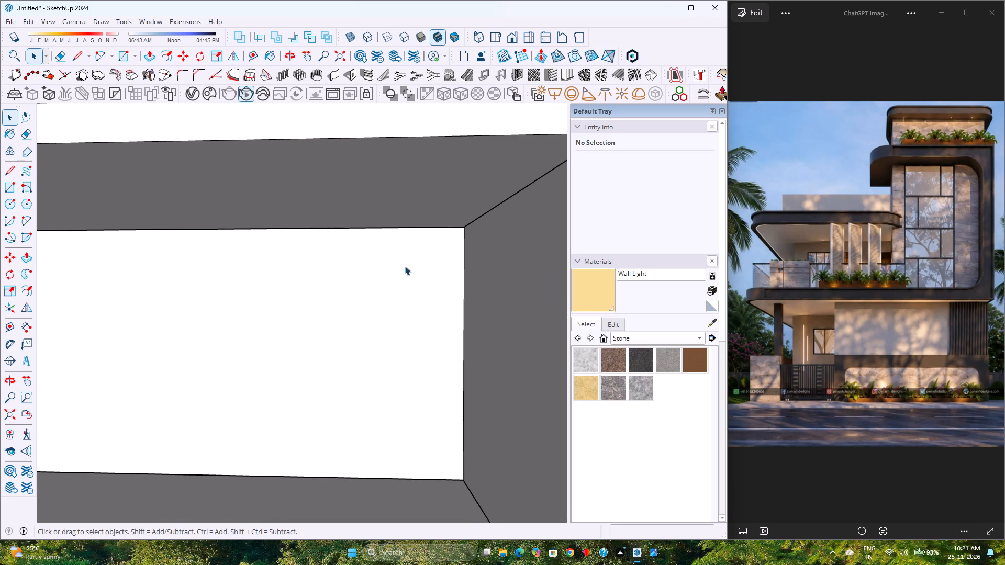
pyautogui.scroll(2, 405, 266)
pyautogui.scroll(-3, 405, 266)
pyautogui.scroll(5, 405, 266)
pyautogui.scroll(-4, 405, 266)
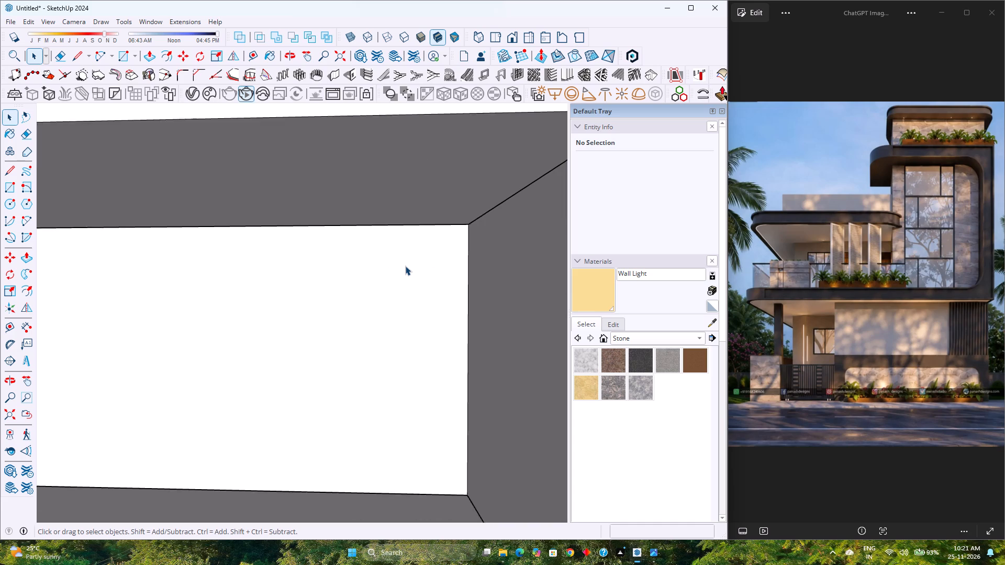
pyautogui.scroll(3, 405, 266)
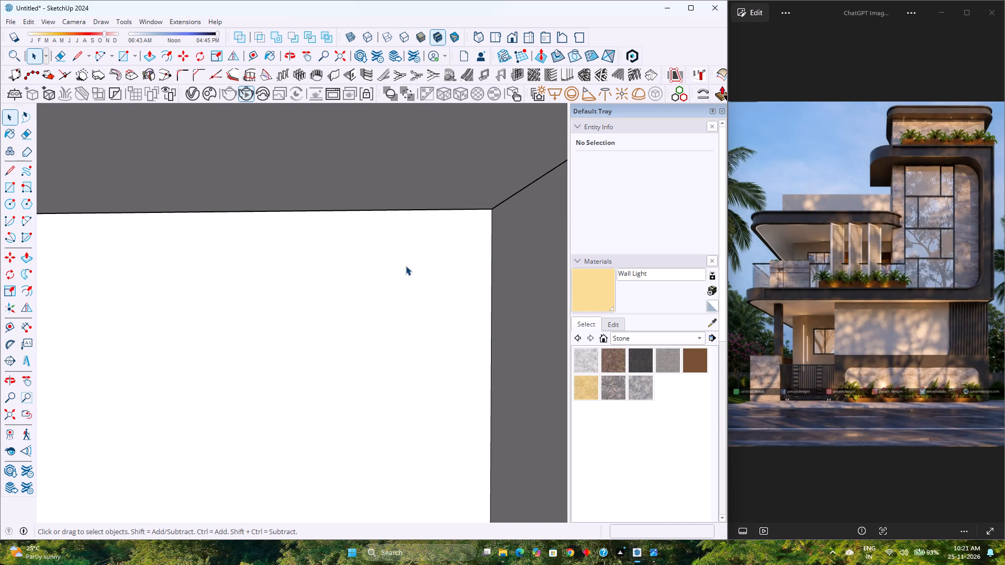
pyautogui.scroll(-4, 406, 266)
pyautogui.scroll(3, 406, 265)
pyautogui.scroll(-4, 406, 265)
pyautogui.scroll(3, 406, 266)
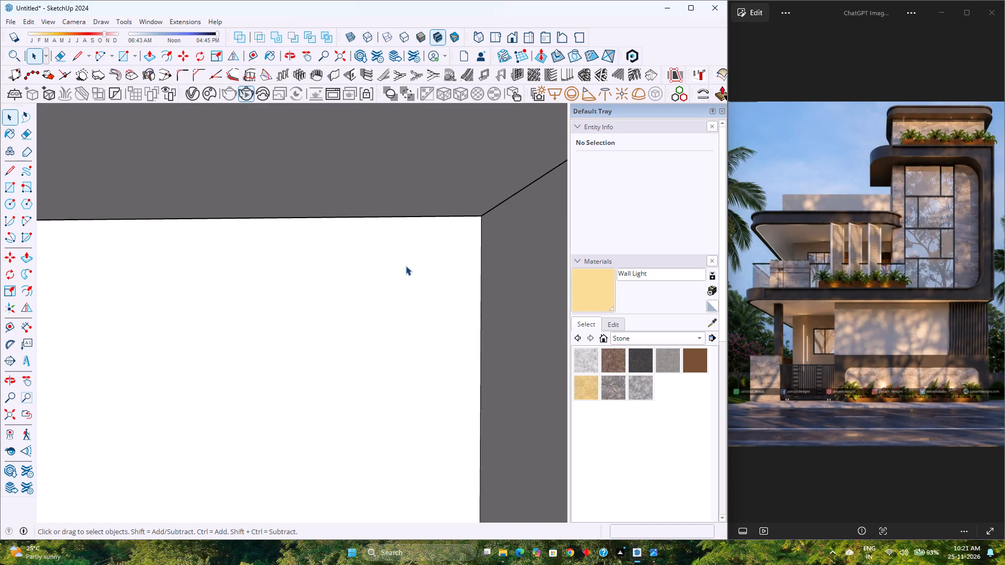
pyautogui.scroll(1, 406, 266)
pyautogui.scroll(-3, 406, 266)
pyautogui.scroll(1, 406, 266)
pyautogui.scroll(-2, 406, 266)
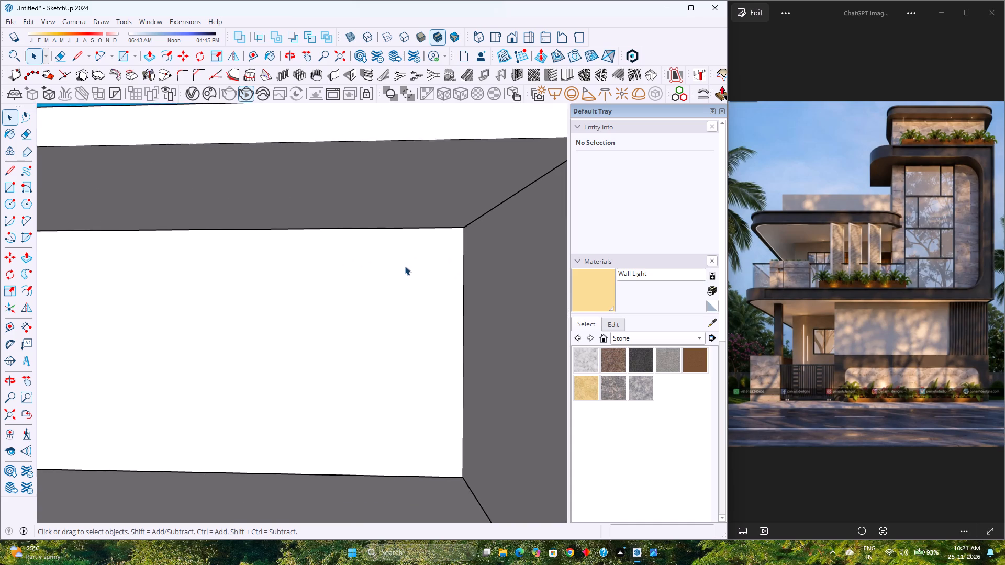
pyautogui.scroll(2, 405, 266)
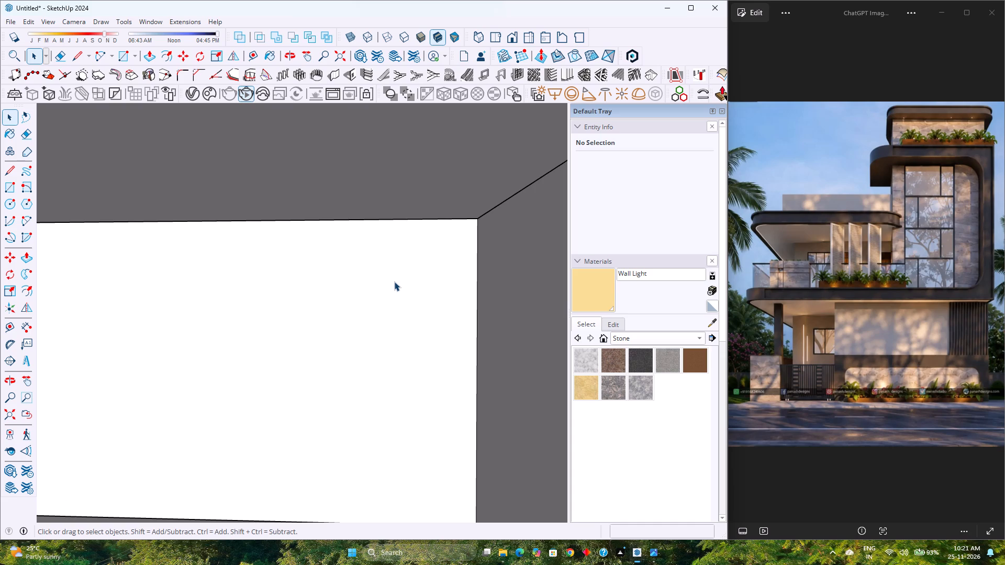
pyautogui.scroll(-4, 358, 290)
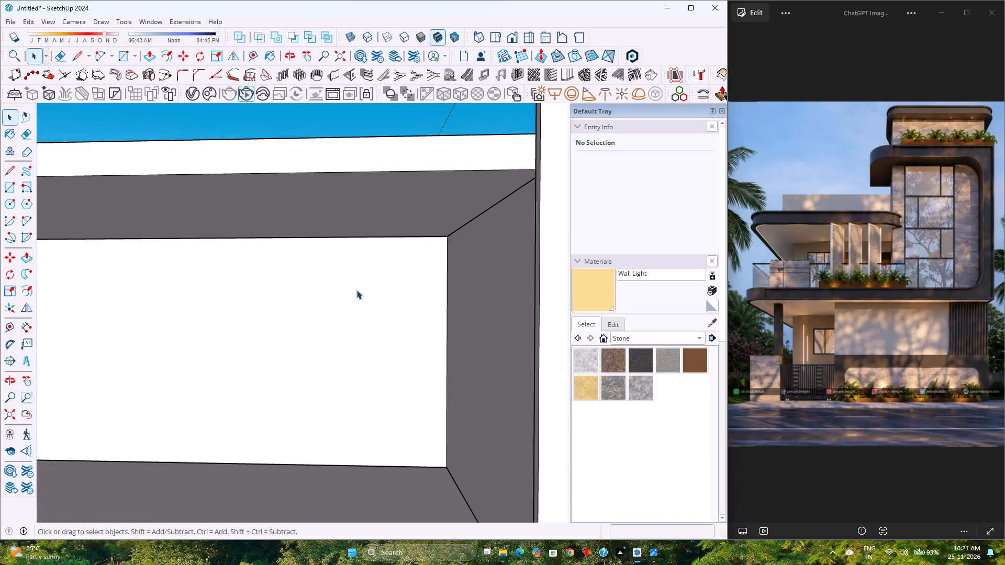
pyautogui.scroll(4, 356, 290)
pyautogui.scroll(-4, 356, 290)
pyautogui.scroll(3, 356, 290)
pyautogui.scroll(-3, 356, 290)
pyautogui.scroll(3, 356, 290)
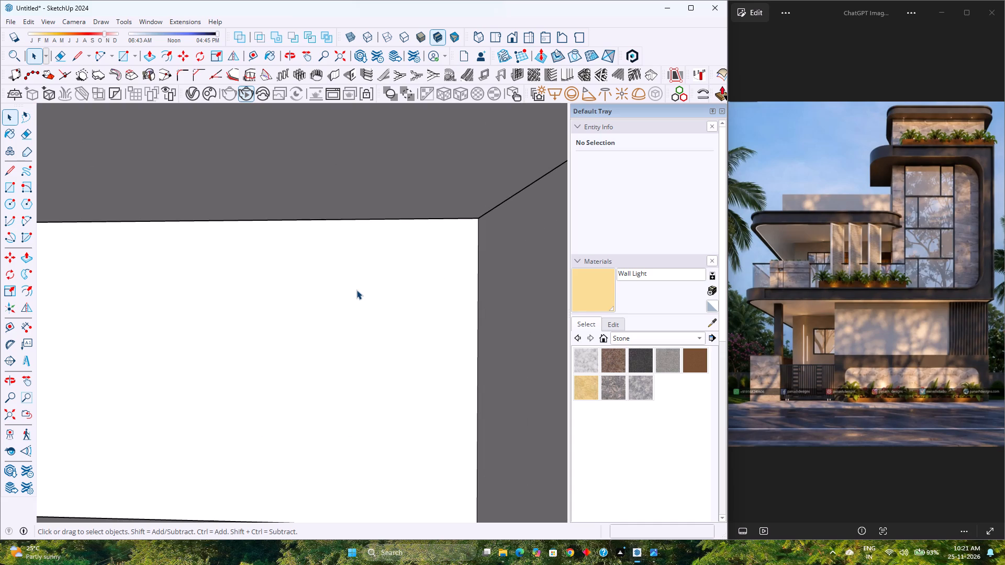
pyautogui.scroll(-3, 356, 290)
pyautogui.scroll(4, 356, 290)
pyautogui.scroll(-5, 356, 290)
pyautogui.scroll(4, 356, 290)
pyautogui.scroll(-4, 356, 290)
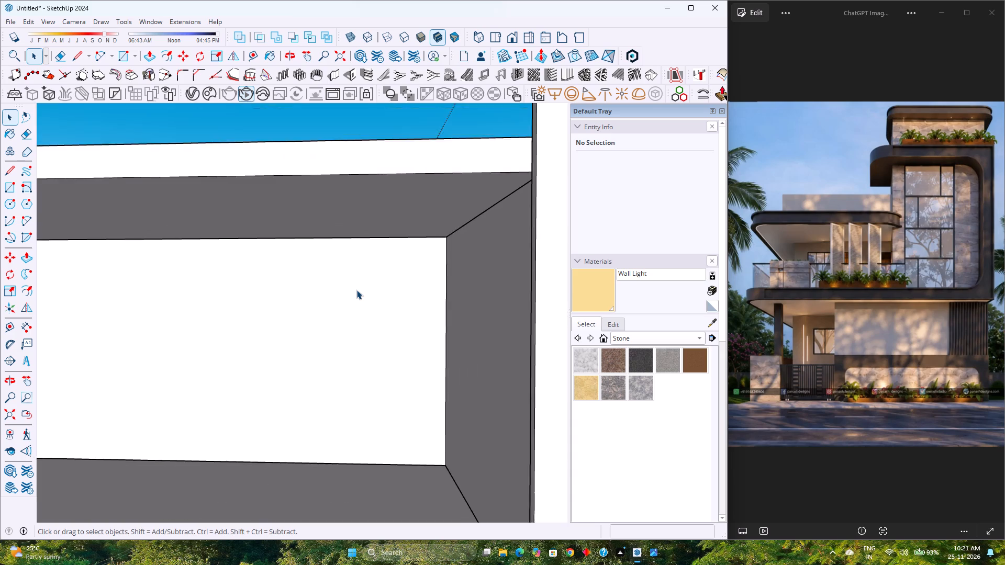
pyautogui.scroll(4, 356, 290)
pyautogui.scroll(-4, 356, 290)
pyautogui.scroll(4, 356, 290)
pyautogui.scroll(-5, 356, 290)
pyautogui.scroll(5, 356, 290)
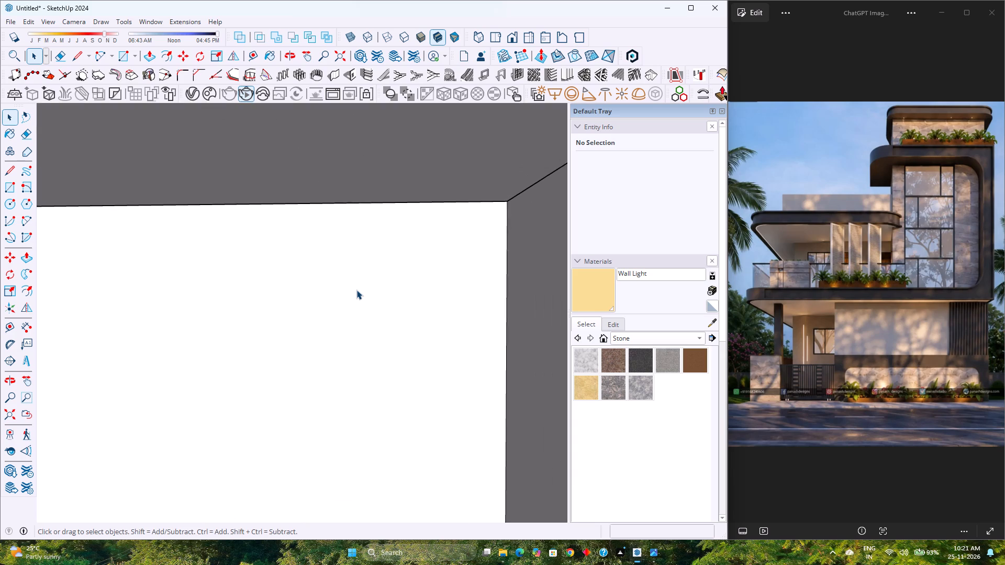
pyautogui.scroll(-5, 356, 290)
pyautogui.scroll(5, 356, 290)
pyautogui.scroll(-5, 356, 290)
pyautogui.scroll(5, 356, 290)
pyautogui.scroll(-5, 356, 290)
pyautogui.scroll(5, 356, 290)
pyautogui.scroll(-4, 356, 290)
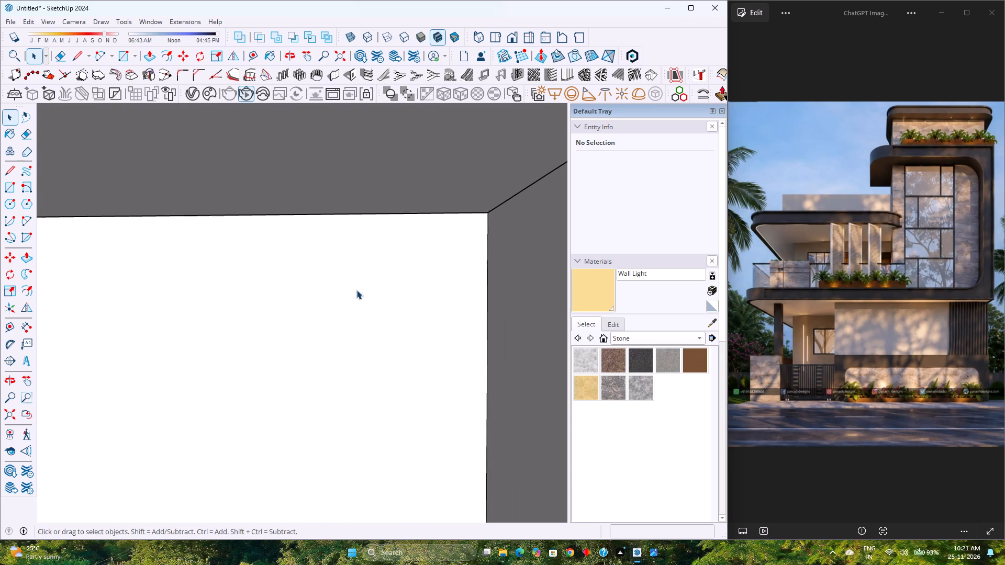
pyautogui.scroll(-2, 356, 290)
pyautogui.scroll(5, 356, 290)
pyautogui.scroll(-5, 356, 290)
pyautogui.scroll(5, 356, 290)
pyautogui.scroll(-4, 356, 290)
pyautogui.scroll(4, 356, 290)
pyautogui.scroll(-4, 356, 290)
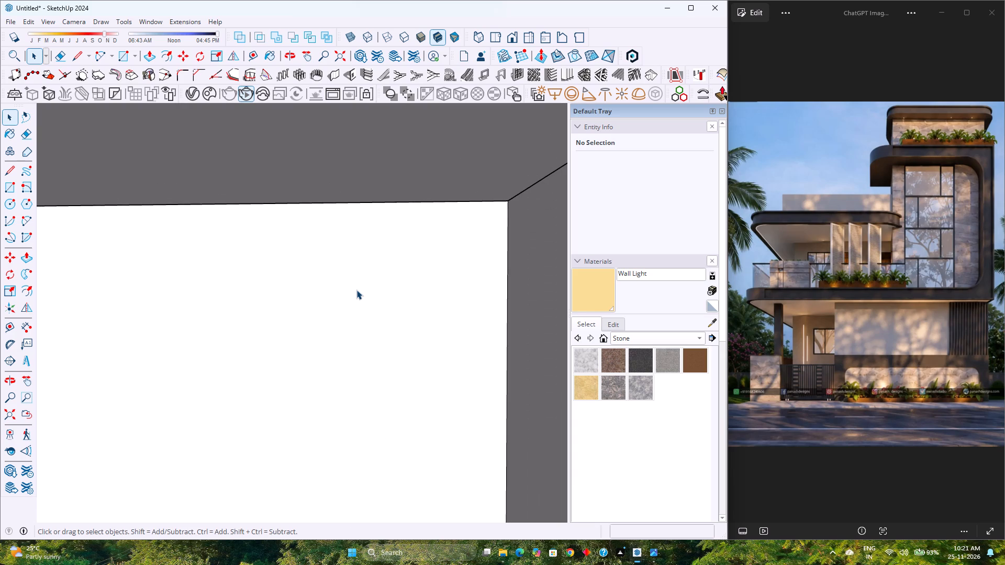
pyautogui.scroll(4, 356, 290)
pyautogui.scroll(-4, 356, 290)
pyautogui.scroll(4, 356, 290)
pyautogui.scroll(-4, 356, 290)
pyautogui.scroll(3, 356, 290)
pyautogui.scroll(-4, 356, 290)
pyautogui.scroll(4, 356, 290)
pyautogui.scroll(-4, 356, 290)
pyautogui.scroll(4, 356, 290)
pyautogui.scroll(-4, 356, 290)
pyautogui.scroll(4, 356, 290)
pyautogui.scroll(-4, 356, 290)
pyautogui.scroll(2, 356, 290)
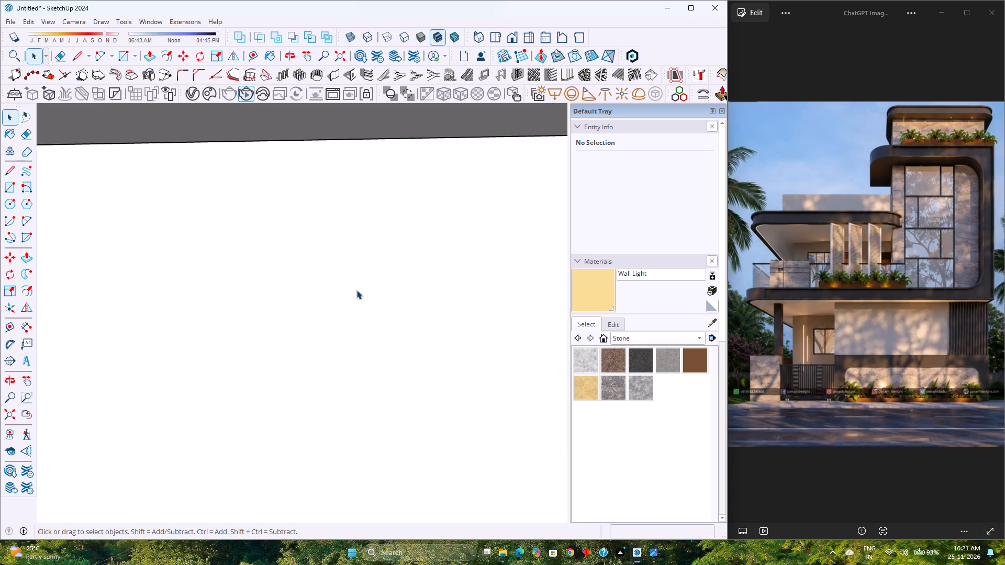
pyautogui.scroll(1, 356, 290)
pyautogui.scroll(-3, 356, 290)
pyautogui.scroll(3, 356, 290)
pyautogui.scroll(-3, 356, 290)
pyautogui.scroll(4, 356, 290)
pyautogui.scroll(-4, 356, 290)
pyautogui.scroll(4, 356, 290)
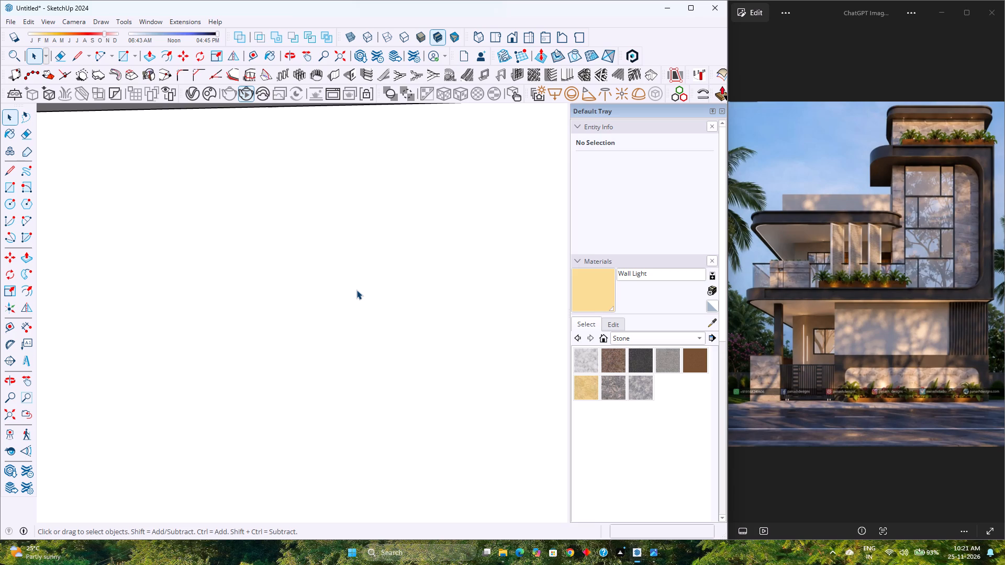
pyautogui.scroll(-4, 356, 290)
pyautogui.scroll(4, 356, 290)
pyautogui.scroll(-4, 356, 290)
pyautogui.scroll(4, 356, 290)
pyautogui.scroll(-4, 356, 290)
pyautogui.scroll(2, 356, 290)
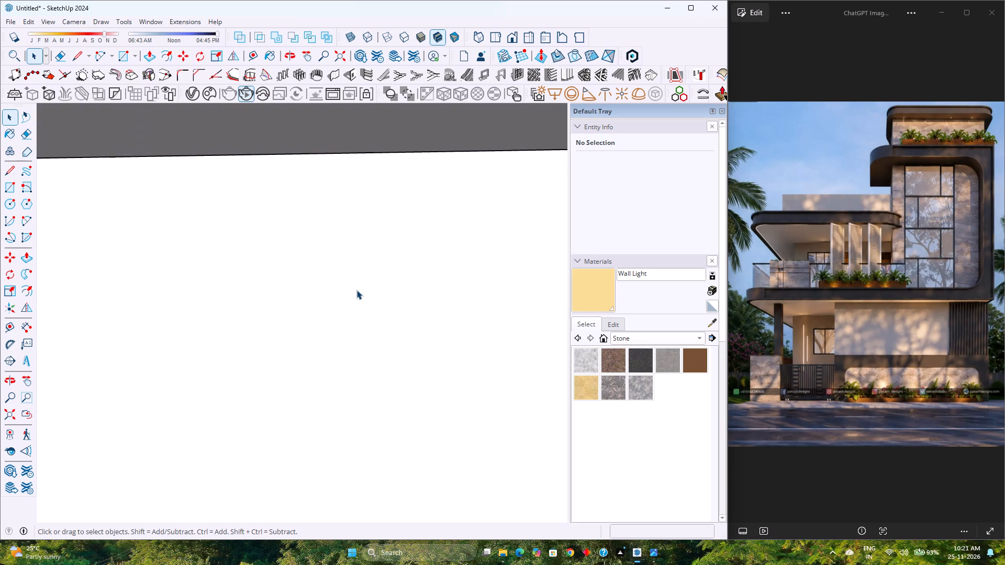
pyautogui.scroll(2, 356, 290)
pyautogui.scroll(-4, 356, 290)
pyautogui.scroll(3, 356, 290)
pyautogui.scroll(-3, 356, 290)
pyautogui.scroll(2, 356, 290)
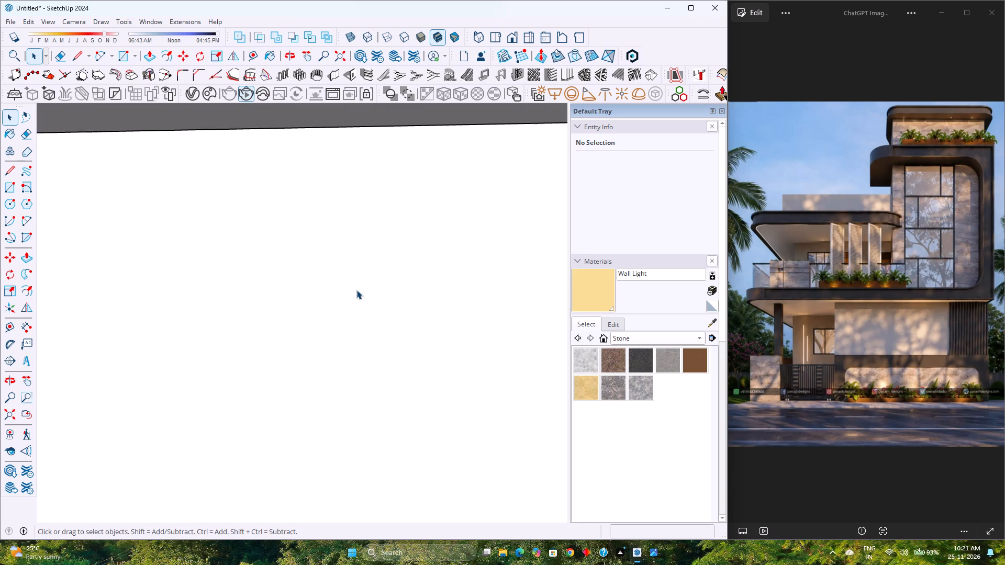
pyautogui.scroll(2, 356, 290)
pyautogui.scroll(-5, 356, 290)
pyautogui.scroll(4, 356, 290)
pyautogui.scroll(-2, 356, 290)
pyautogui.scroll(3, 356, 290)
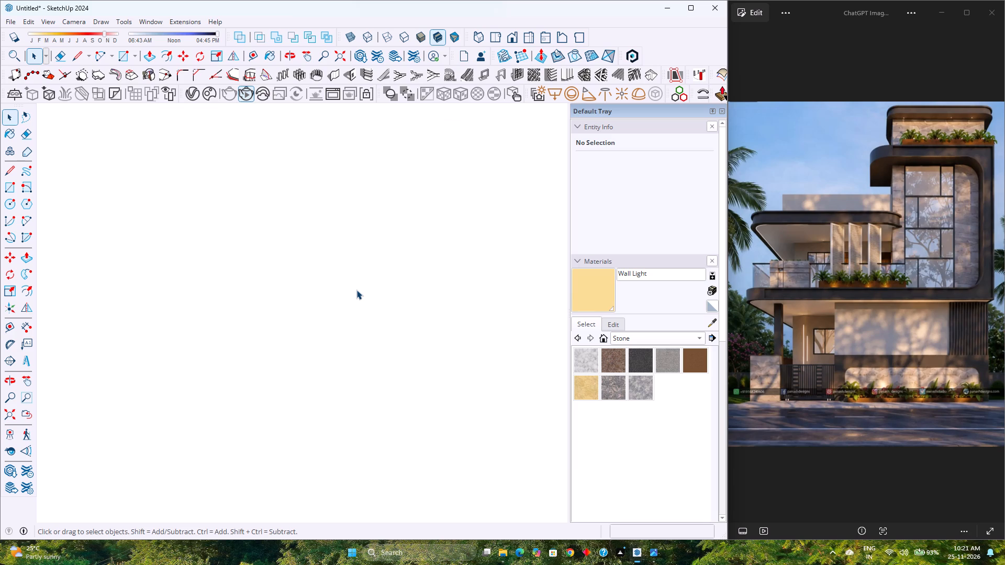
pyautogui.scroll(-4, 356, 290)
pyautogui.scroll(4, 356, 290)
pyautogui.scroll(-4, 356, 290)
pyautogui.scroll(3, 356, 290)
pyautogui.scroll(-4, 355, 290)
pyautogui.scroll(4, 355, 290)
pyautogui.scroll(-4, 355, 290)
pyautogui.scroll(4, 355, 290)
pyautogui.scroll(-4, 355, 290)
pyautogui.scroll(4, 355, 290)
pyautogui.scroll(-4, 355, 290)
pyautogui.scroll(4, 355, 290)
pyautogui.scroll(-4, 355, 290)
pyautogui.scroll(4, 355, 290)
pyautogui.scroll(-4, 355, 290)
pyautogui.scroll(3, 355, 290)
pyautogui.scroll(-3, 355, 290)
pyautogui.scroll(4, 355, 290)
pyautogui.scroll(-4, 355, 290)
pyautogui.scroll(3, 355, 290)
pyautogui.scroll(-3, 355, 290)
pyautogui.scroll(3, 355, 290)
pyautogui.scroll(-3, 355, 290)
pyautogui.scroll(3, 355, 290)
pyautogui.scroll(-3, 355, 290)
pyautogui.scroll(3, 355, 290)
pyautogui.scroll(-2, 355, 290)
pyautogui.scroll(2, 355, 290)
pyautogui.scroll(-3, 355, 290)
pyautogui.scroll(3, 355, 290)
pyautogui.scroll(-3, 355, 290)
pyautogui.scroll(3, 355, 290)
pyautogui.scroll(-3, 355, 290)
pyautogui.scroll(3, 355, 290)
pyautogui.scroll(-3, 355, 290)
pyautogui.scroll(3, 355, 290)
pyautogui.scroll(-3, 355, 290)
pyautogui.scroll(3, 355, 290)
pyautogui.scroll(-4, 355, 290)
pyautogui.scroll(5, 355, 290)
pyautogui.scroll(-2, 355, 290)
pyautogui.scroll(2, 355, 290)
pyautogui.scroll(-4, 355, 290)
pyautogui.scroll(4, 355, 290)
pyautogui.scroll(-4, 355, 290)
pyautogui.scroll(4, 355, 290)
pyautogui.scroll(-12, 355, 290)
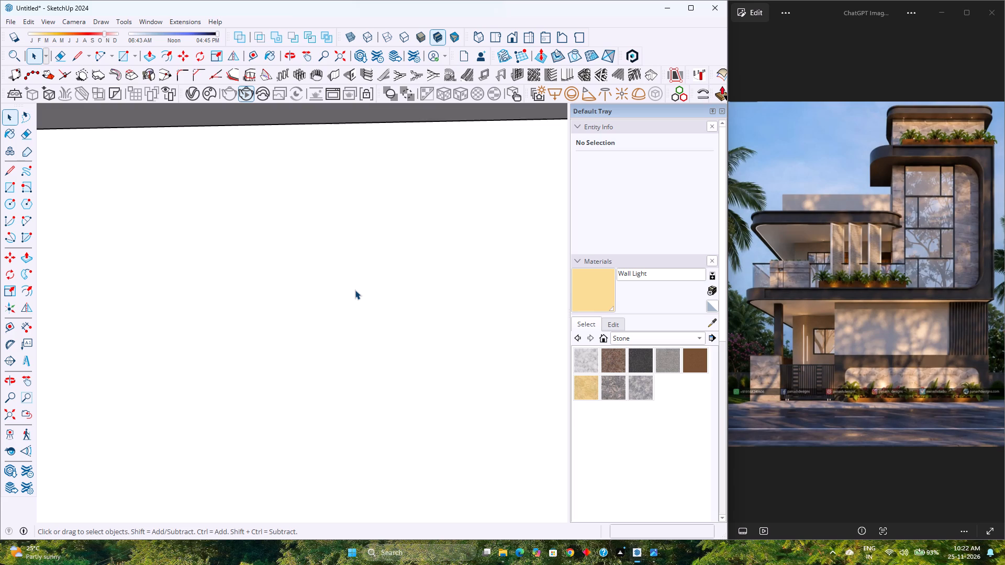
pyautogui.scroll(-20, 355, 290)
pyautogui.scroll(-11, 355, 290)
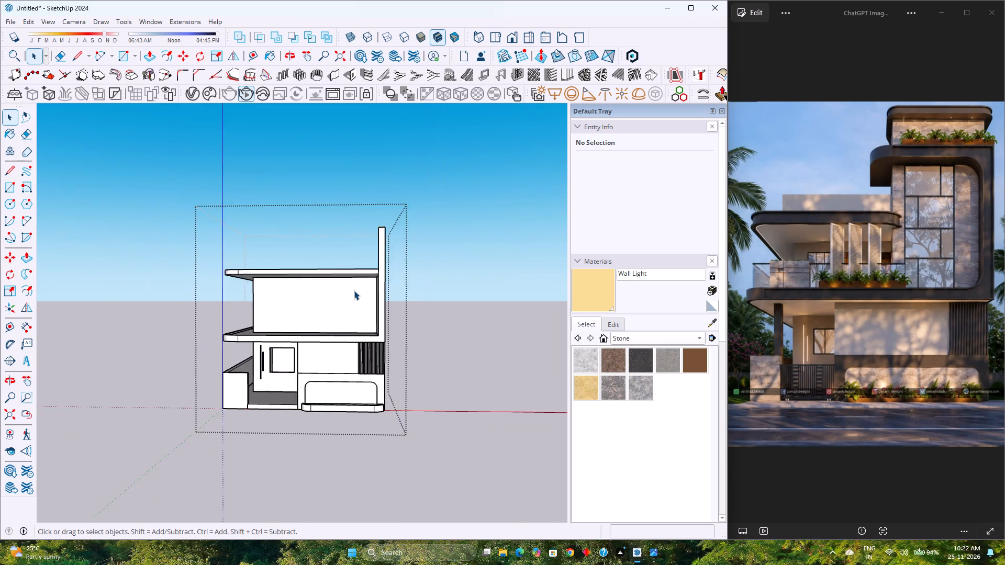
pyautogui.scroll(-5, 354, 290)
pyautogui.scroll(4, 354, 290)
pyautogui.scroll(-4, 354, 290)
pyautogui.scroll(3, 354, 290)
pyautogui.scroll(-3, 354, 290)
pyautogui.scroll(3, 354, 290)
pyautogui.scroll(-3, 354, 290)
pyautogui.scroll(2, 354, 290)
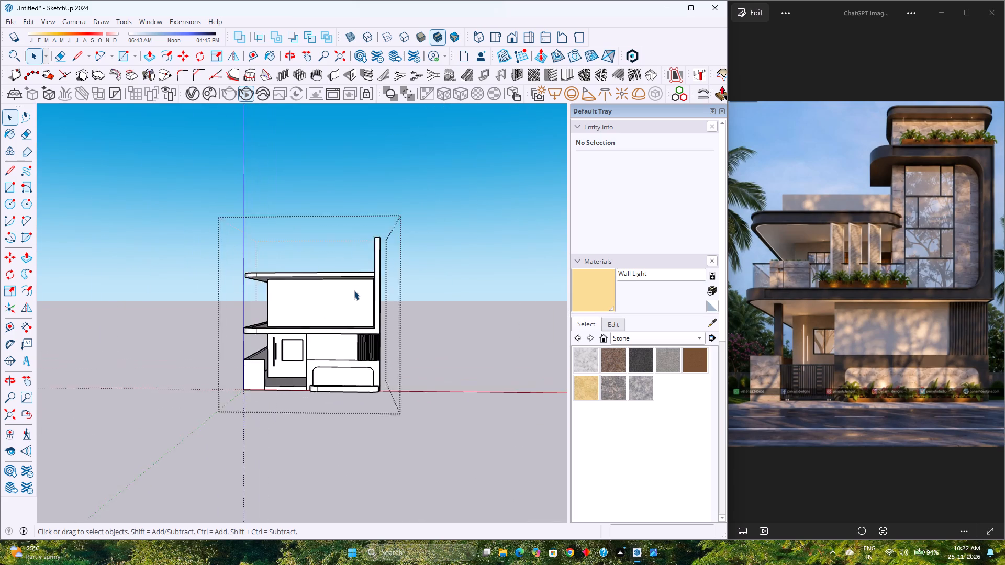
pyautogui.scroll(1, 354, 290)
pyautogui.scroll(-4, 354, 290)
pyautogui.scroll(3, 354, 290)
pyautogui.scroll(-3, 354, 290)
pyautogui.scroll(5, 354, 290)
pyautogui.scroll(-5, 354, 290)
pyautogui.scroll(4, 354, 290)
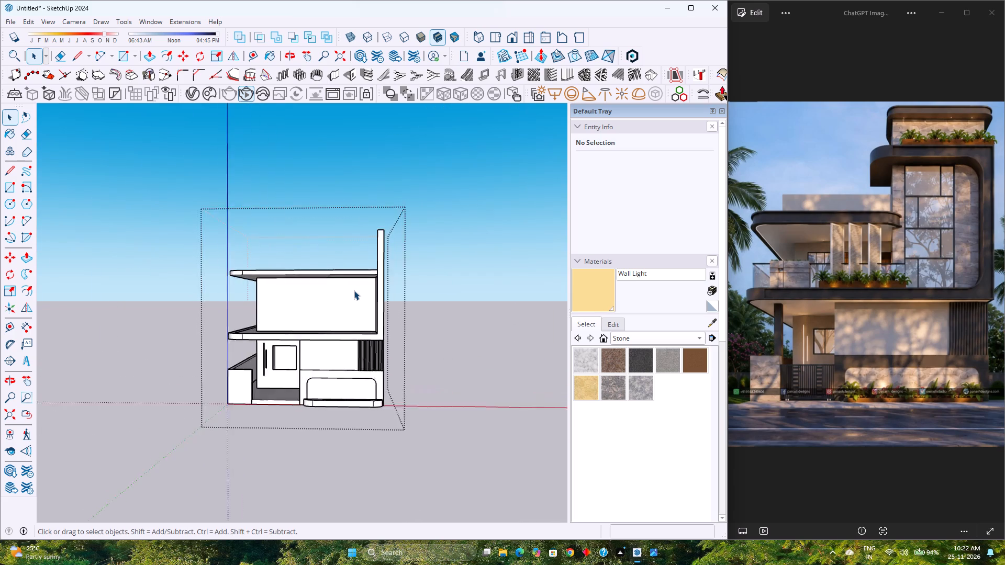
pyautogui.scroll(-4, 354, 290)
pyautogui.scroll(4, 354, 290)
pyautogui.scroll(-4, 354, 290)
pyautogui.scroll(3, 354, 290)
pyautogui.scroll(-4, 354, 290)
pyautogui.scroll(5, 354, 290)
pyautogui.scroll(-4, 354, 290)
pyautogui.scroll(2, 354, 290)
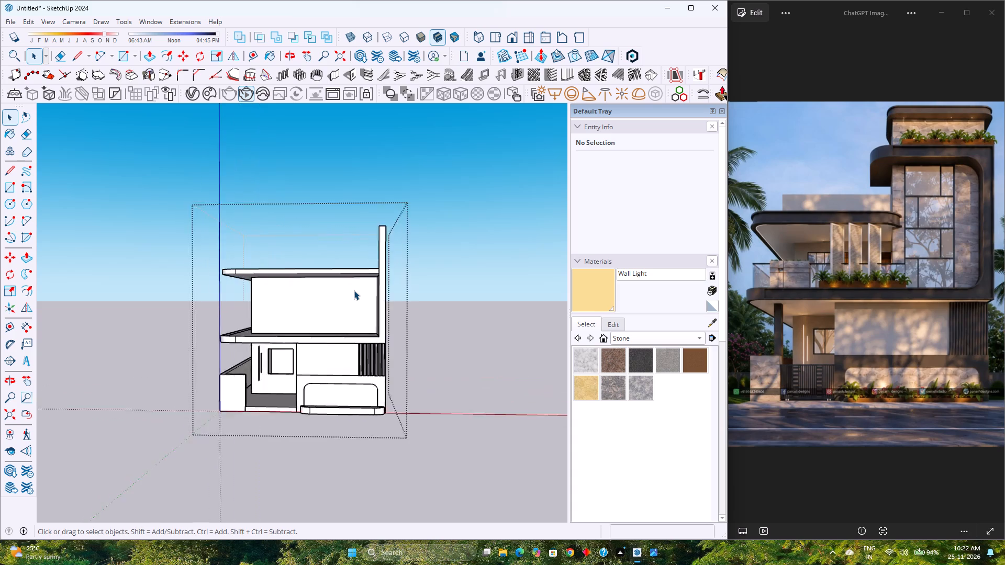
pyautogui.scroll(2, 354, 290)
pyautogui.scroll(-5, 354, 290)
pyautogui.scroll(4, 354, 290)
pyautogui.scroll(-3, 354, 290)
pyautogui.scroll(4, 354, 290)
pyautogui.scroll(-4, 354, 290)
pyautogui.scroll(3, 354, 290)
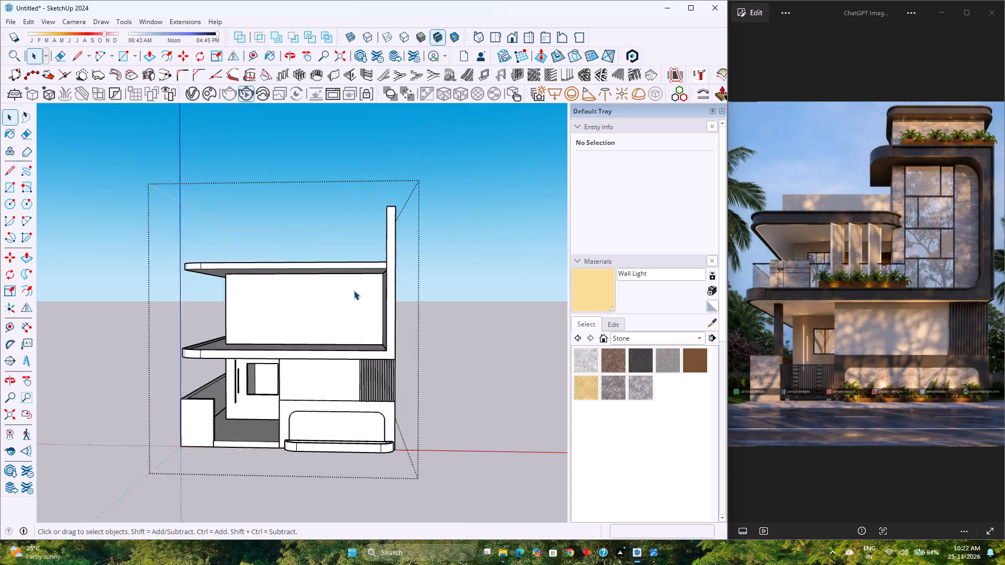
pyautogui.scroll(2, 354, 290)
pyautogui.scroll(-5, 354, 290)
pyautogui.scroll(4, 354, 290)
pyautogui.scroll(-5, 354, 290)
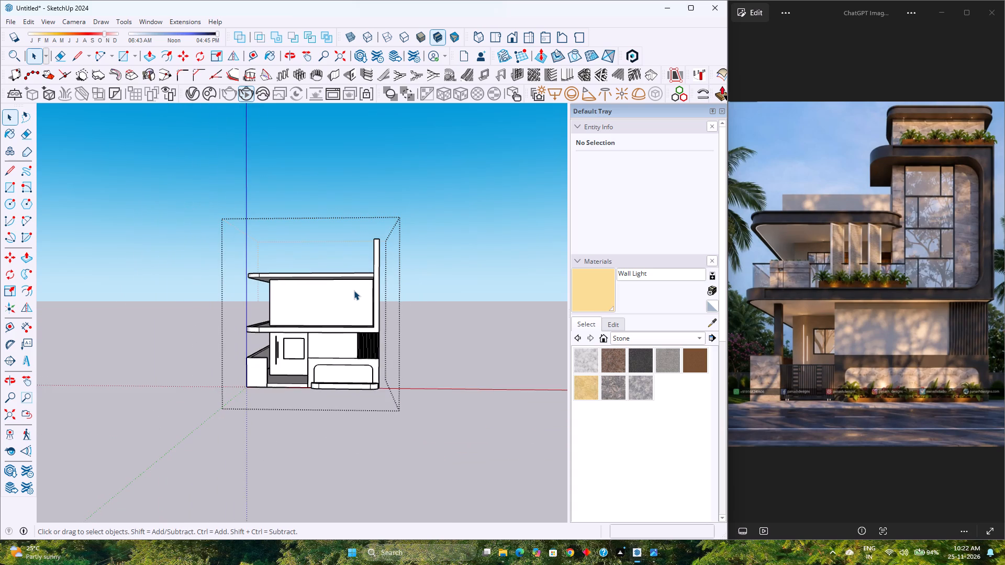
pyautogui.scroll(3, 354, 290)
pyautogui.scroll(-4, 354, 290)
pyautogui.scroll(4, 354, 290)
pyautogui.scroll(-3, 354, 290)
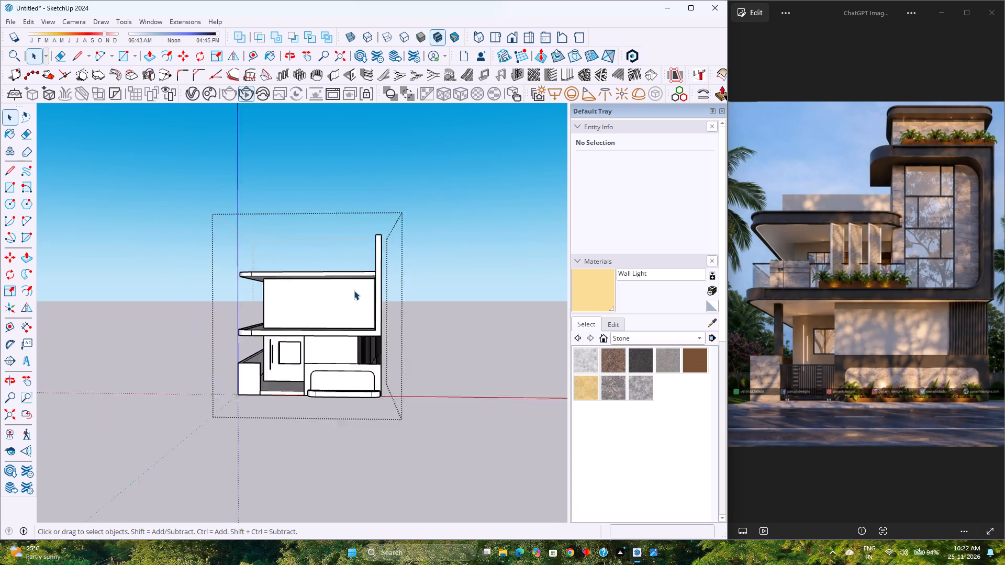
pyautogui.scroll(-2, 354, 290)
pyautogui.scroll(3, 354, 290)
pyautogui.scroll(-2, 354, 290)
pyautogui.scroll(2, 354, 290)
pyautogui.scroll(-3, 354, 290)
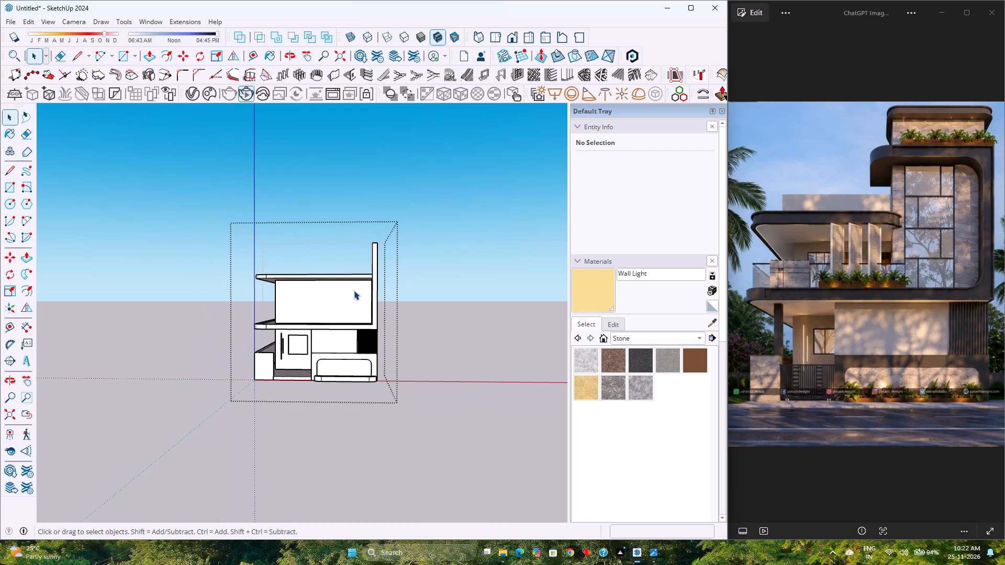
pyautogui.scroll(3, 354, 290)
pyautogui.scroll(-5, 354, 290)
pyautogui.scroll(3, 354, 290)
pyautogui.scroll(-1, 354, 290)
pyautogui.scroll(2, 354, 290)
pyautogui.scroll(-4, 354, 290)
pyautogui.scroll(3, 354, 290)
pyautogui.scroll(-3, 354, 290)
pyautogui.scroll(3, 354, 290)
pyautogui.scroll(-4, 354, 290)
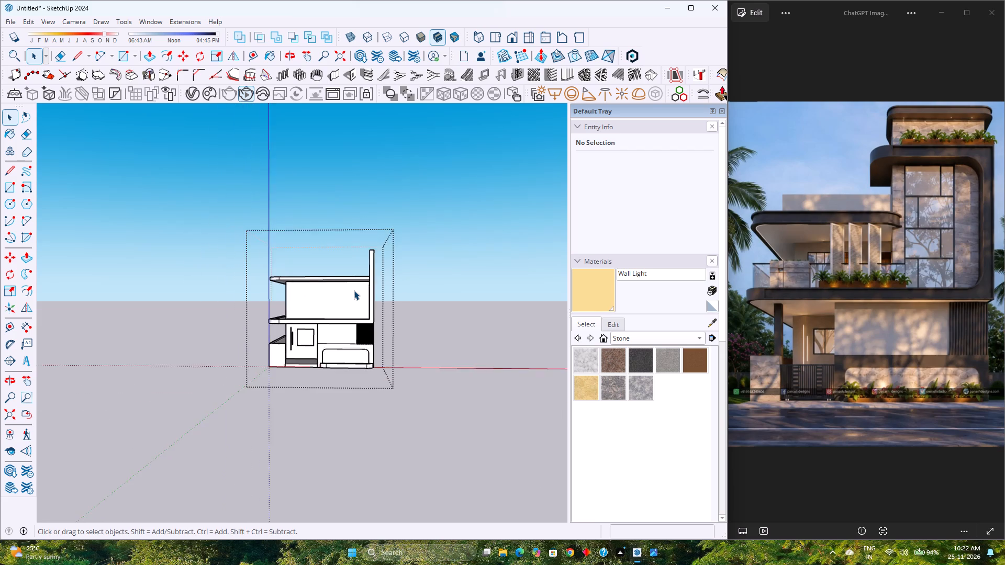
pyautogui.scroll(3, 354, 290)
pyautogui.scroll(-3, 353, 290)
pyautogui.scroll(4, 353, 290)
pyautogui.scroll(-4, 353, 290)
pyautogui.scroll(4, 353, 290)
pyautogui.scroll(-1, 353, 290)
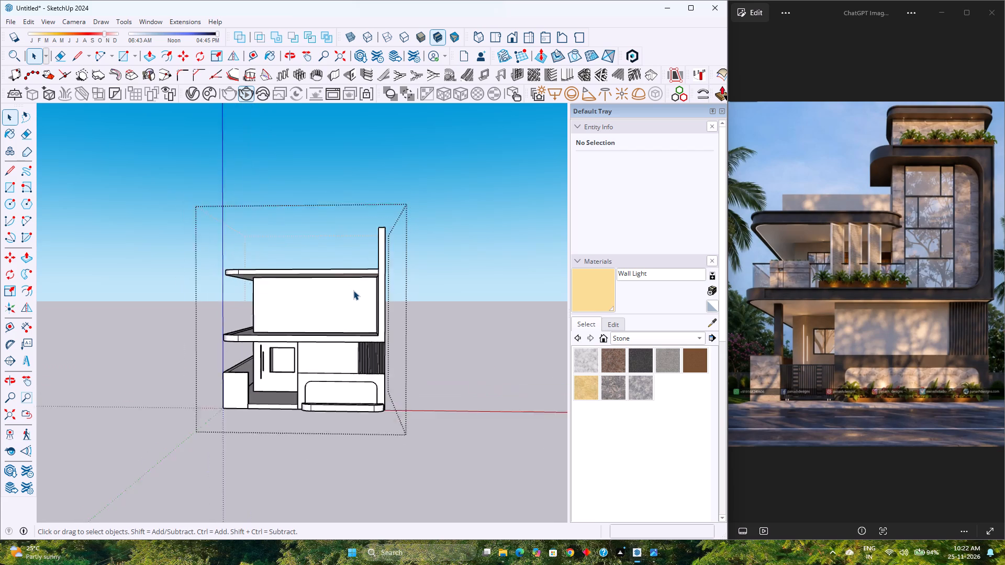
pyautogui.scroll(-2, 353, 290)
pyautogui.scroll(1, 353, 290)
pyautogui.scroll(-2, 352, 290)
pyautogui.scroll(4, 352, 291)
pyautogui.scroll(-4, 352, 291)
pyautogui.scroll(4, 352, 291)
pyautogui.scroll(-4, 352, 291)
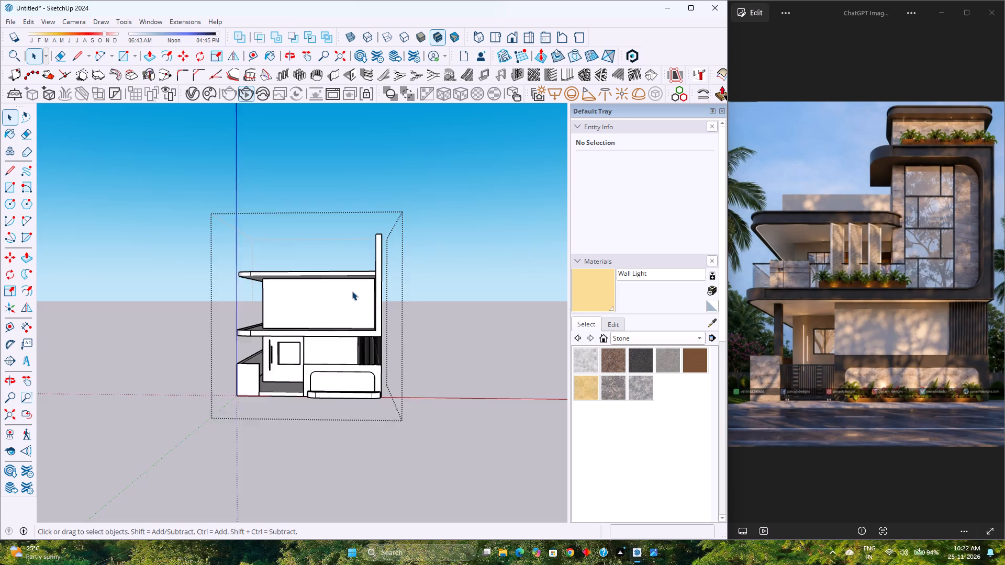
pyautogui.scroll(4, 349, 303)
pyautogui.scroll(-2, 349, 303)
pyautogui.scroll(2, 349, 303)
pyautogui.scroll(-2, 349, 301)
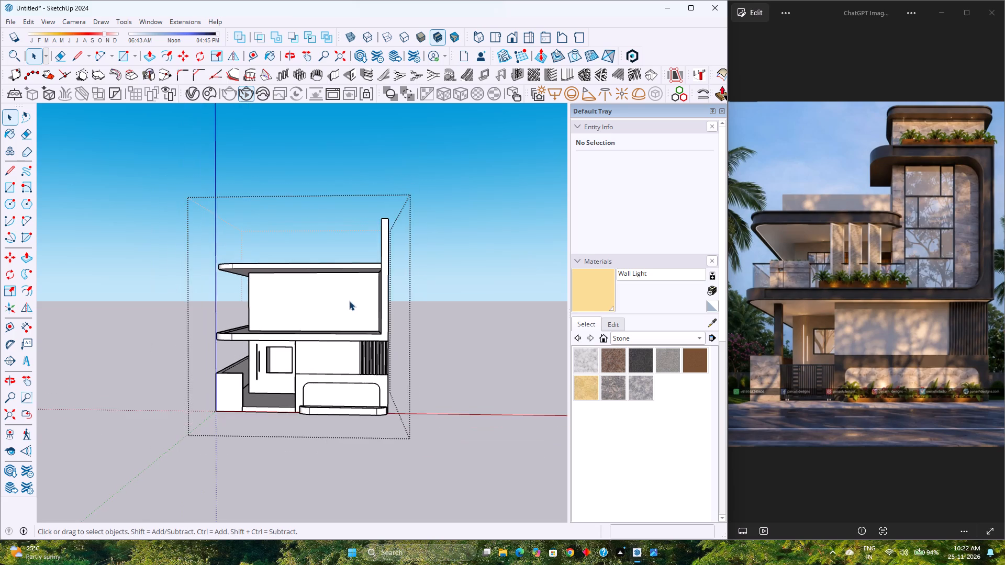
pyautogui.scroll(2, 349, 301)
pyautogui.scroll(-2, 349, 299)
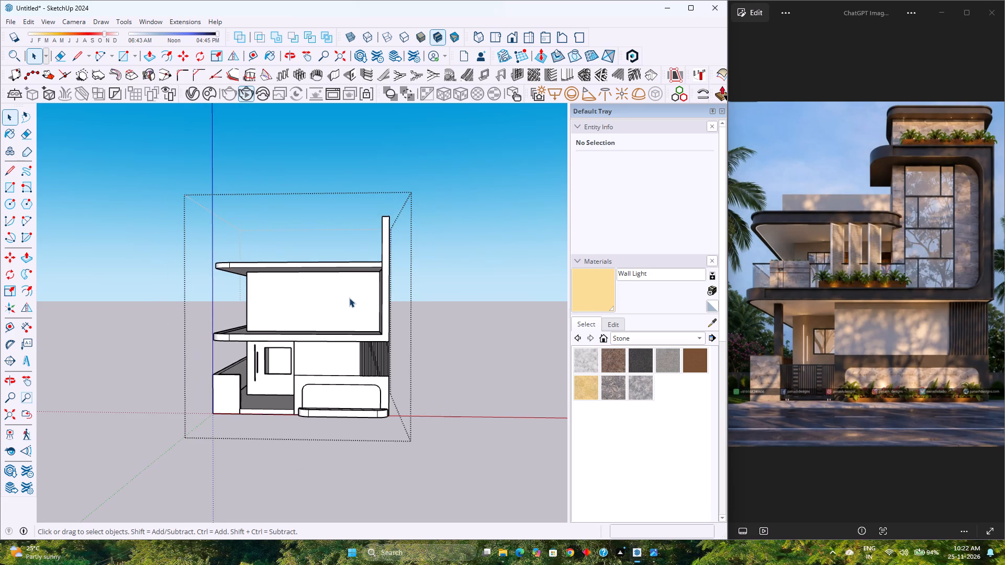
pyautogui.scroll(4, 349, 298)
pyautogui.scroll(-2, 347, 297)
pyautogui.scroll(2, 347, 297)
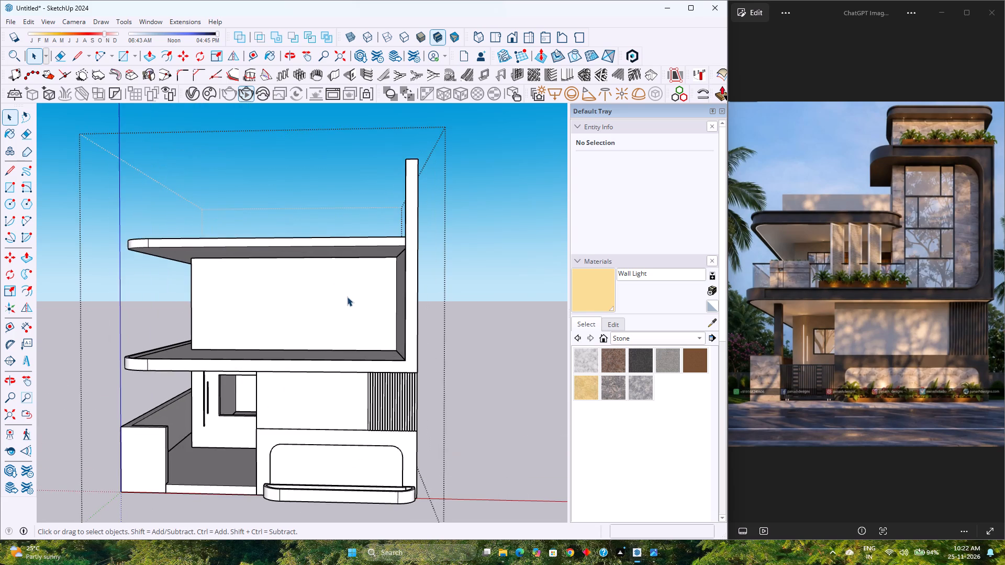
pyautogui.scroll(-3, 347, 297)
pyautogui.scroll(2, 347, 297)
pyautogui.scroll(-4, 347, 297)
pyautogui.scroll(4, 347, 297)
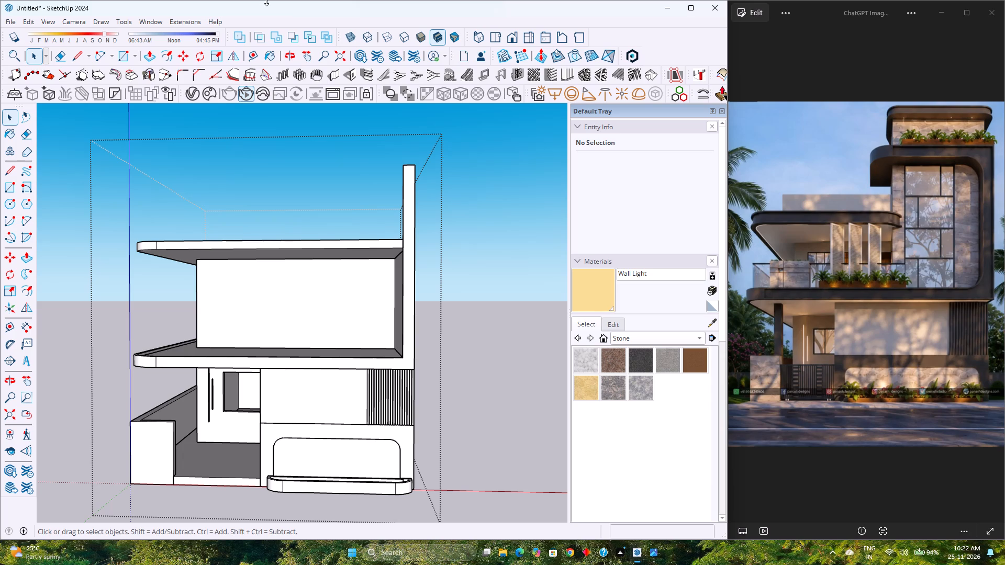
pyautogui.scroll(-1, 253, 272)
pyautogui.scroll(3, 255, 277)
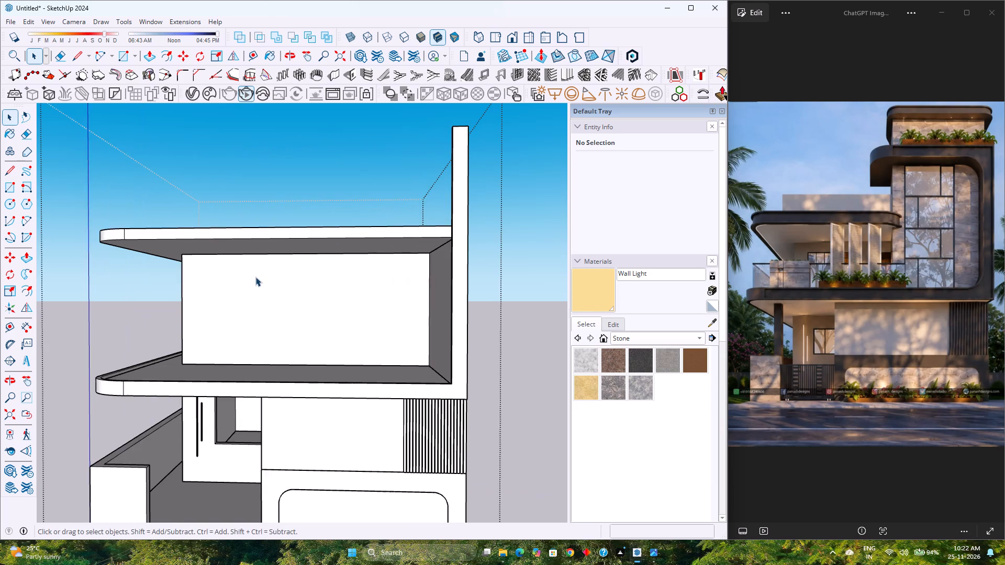
# Place a vertical guide across the front of the house, 9'6" along the red axis from the tall side fin's inner front edge.
pyautogui.moveTo(255, 277); pyautogui.dragTo(289, 329, button='middle')
pyautogui.middleClick(289, 329)
pyautogui.scroll(-1, 255, 302)
pyautogui.moveTo(334, 285); pyautogui.dragTo(343, 282, button='middle')
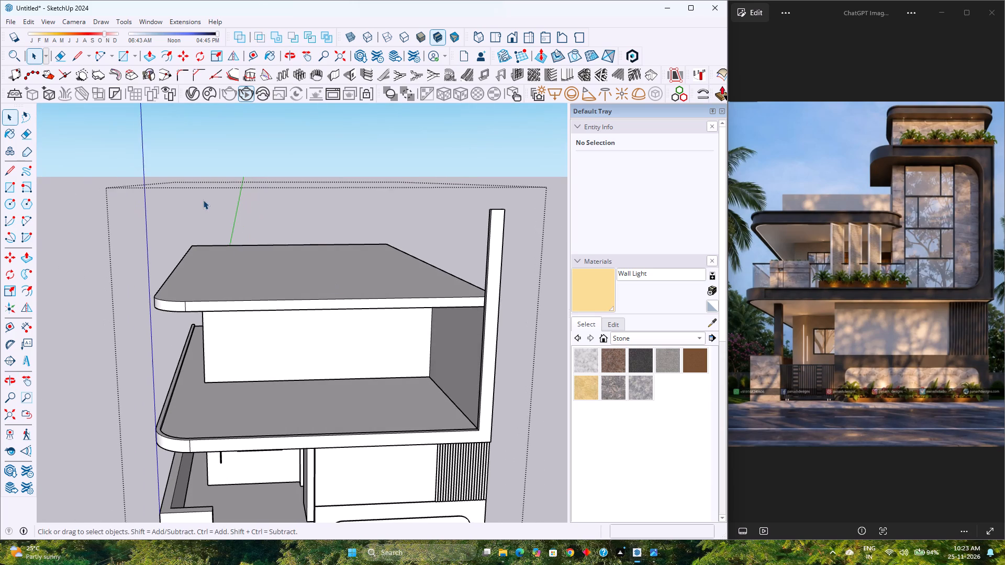
pyautogui.scroll(-3, 206, 212)
pyautogui.scroll(3, 321, 281)
pyautogui.moveTo(320, 280); pyautogui.dragTo(280, 246, button='middle')
pyautogui.middleClick(280, 246)
pyautogui.scroll(-4, 280, 242)
pyautogui.scroll(3, 272, 240)
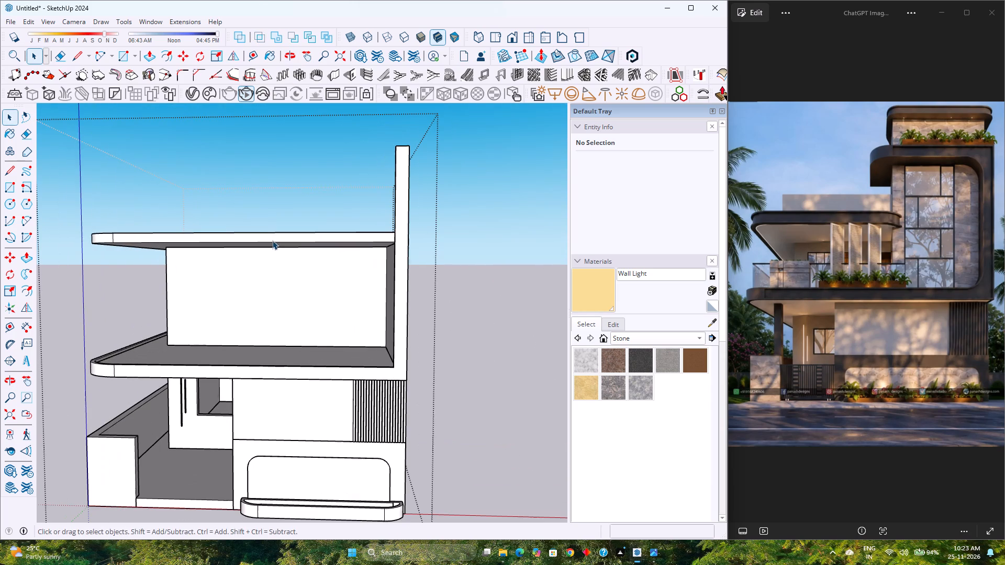
pyautogui.click(249, 55)
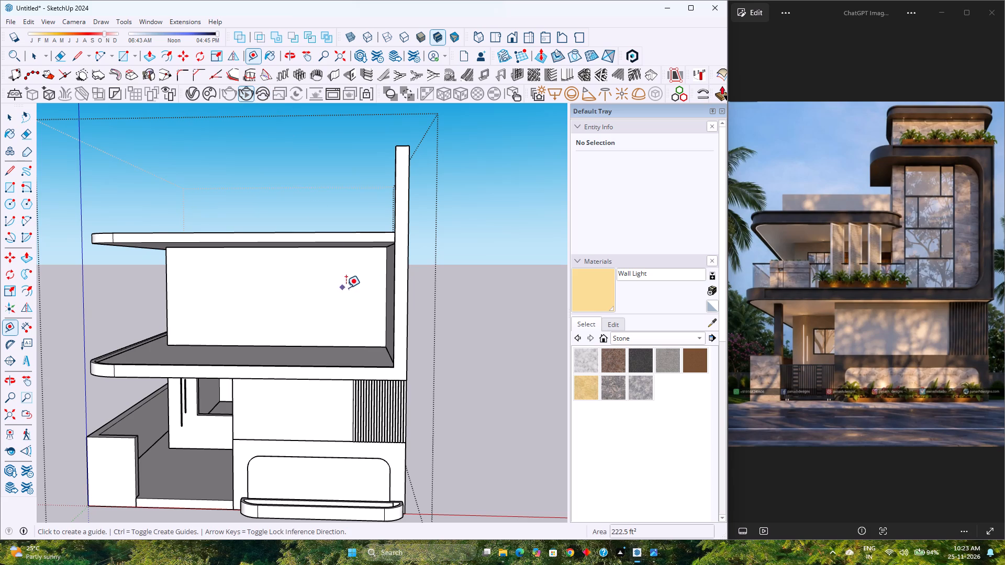
pyautogui.click(394, 281)
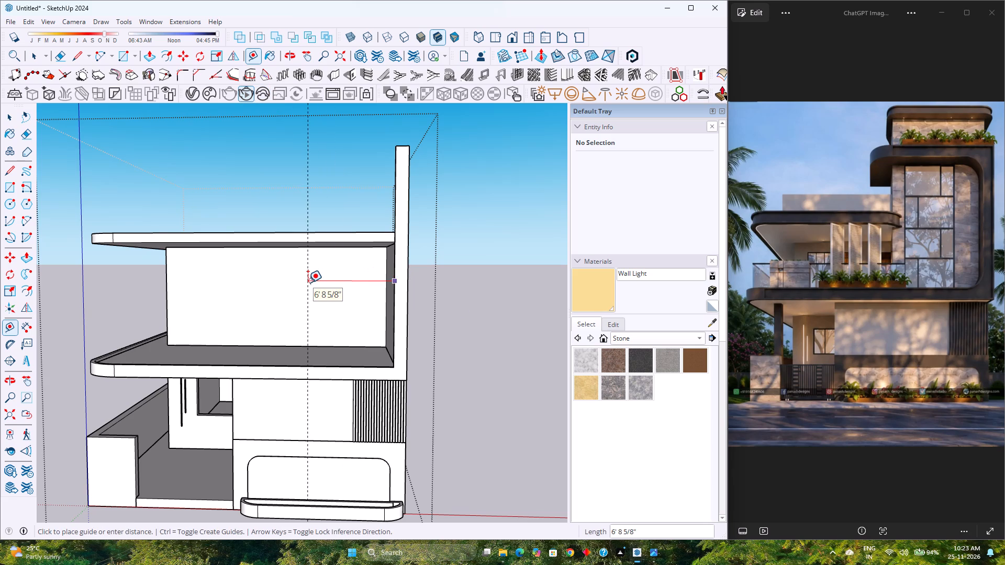
pyautogui.press('Right')
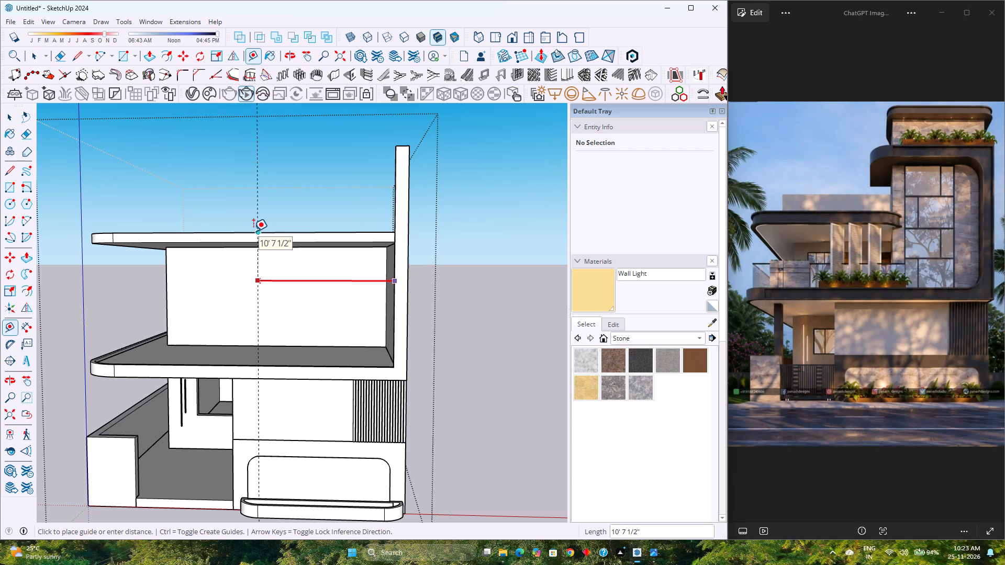
pyautogui.press('9')
pyautogui.write("'6")
pyautogui.press('Return')
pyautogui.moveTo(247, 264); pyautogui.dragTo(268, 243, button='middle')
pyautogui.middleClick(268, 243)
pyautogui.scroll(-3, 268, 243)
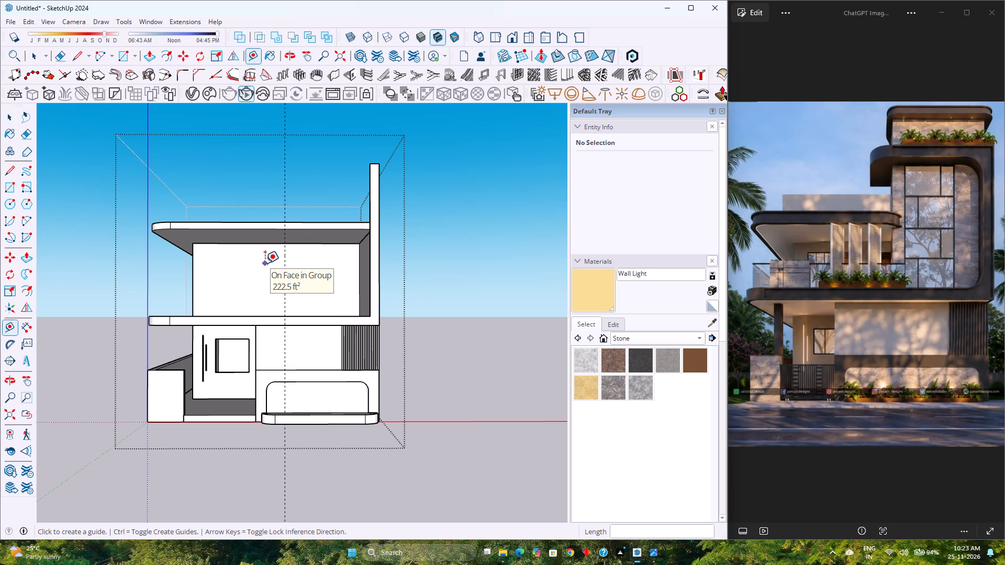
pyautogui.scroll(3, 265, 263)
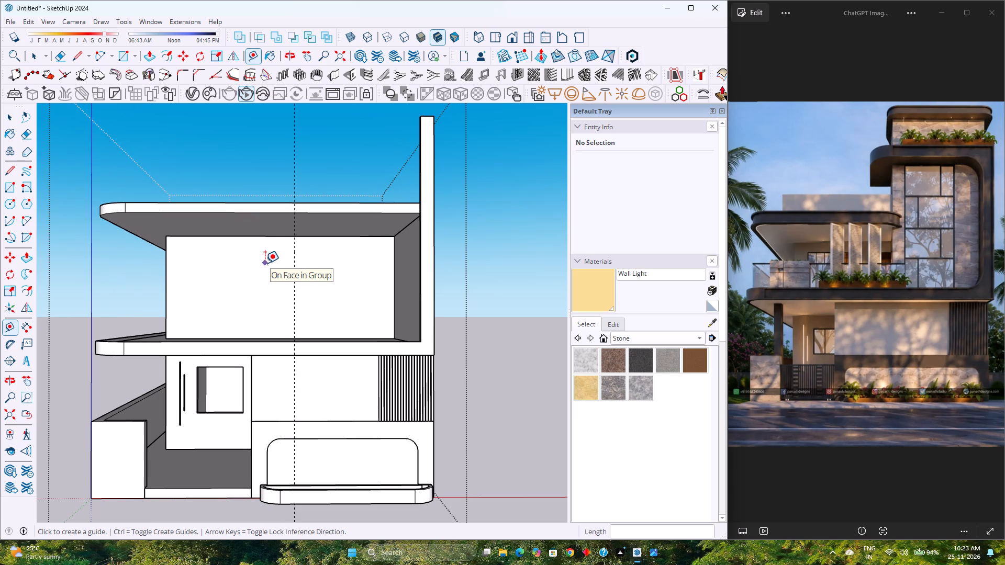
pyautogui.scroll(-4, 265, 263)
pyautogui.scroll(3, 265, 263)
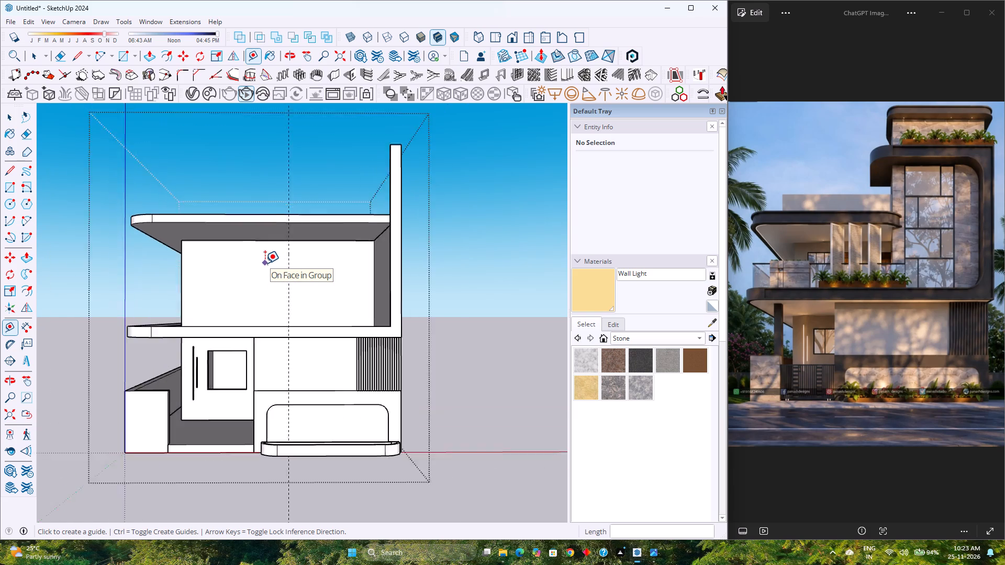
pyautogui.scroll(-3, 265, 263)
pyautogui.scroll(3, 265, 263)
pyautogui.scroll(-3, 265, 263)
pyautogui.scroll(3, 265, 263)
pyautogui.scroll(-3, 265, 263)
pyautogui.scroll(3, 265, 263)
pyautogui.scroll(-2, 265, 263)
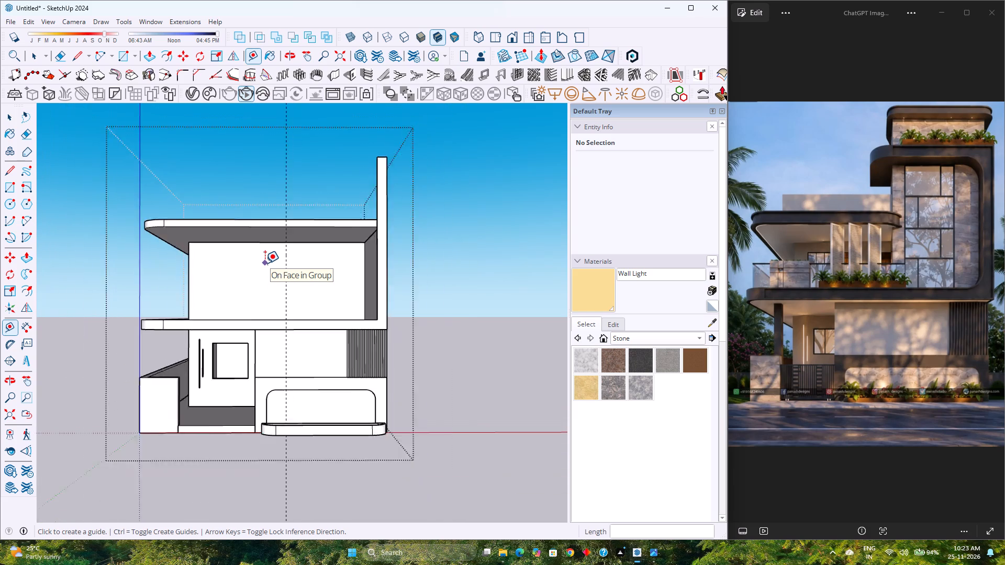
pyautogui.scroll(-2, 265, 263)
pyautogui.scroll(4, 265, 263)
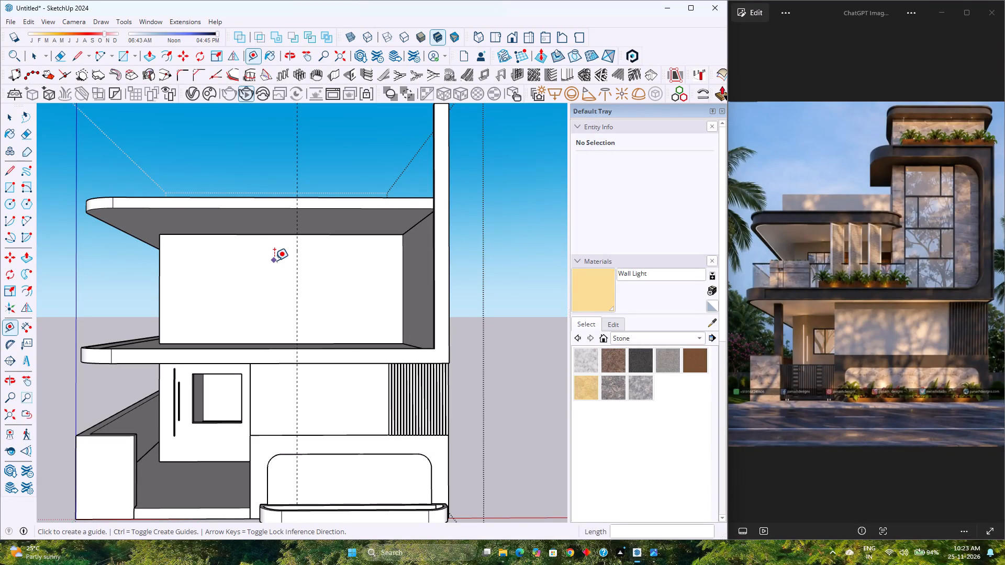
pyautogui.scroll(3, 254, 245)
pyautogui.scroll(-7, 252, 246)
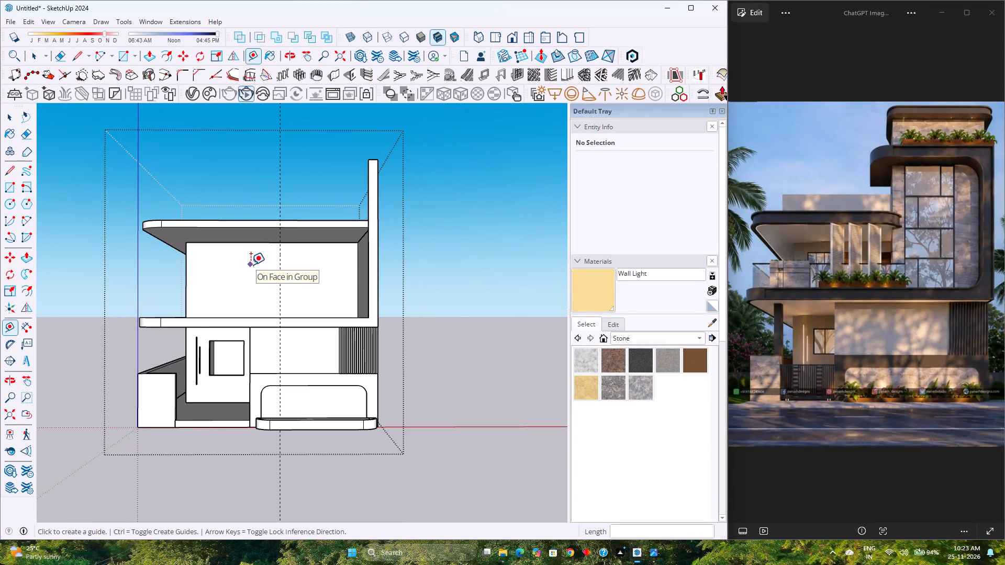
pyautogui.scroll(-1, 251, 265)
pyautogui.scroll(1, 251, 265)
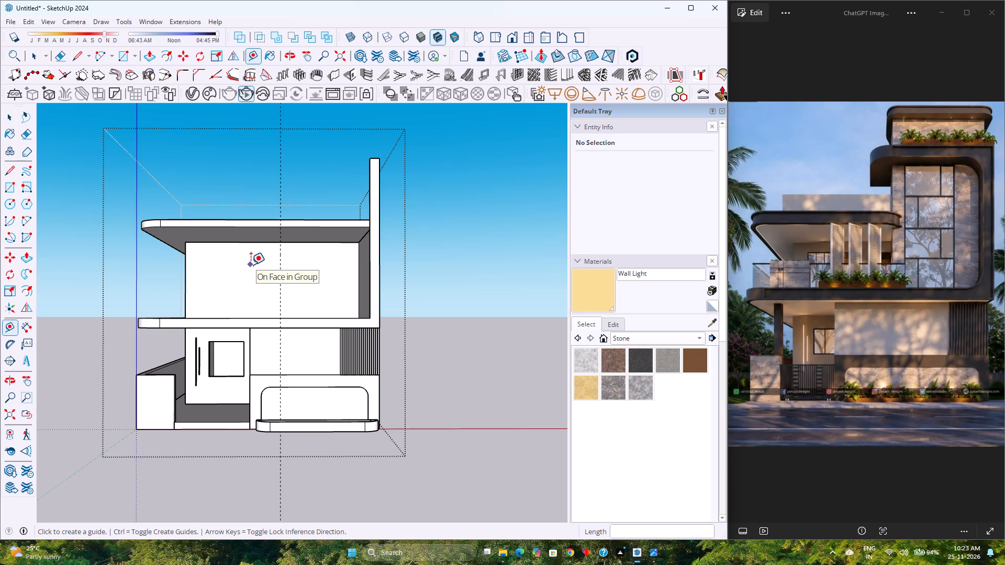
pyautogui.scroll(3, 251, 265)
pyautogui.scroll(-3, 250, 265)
# Examine the house from the front, the side and below, checking the vertical guide against the roof slab and upper-floor walls.
pyautogui.moveTo(250, 267); pyautogui.dragTo(231, 296, button='middle')
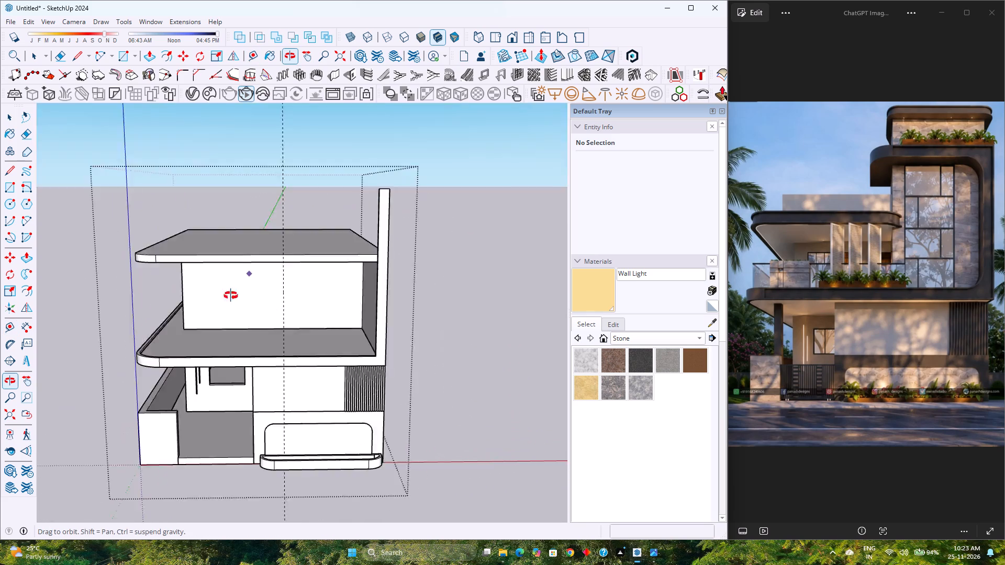
pyautogui.moveTo(231, 296); pyautogui.dragTo(457, 279, button='middle')
pyautogui.middleClick(457, 279)
pyautogui.scroll(3, 457, 279)
pyautogui.scroll(-2, 457, 279)
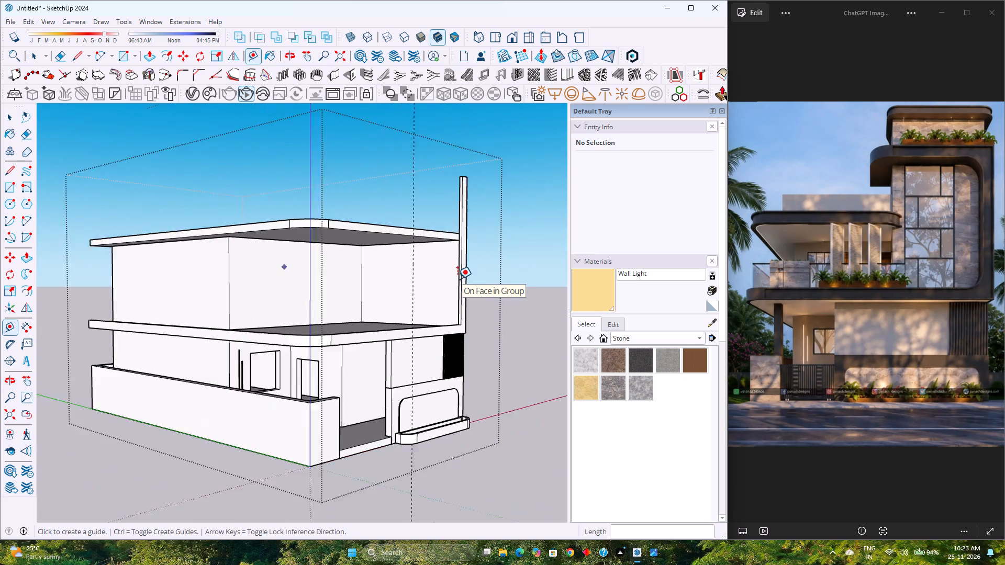
pyautogui.scroll(-2, 457, 279)
pyautogui.scroll(4, 457, 279)
pyautogui.scroll(-4, 457, 279)
pyautogui.scroll(3, 457, 279)
pyautogui.moveTo(441, 279); pyautogui.dragTo(256, 278, button='middle')
pyautogui.middleClick(256, 278)
pyautogui.scroll(-3, 245, 274)
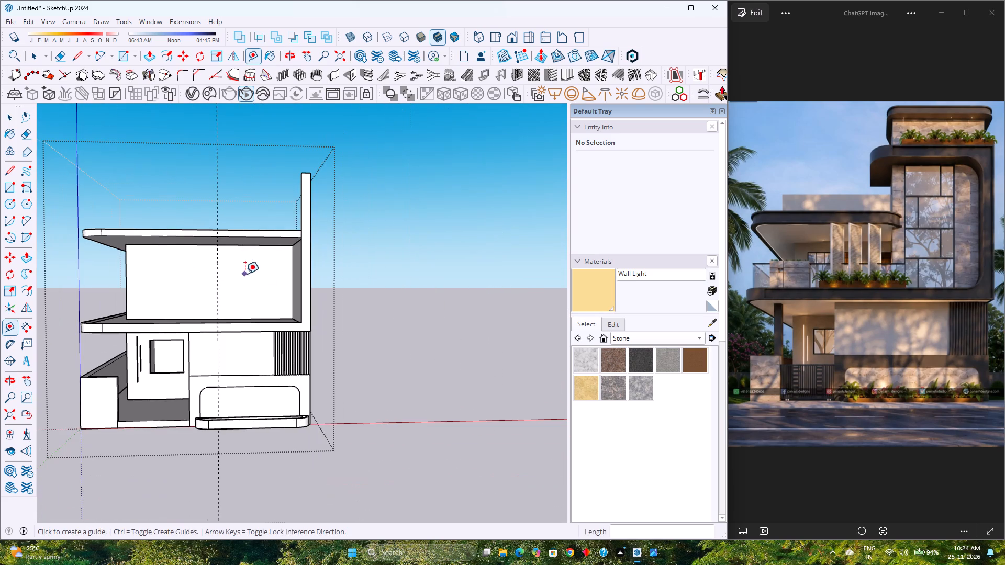
pyautogui.scroll(6, 91, 266)
pyautogui.moveTo(118, 267); pyautogui.dragTo(243, 296, button='middle')
pyautogui.scroll(-4, 246, 296)
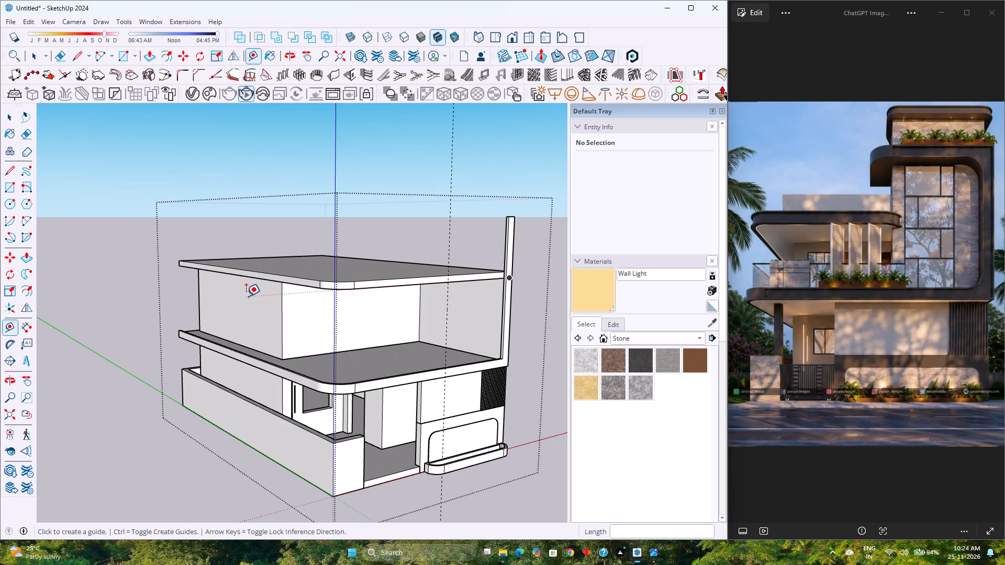
pyautogui.scroll(-3, 246, 296)
pyautogui.moveTo(292, 305); pyautogui.dragTo(136, 295, button='middle')
pyautogui.scroll(3, 124, 270)
pyautogui.moveTo(259, 323); pyautogui.dragTo(243, 256, button='middle')
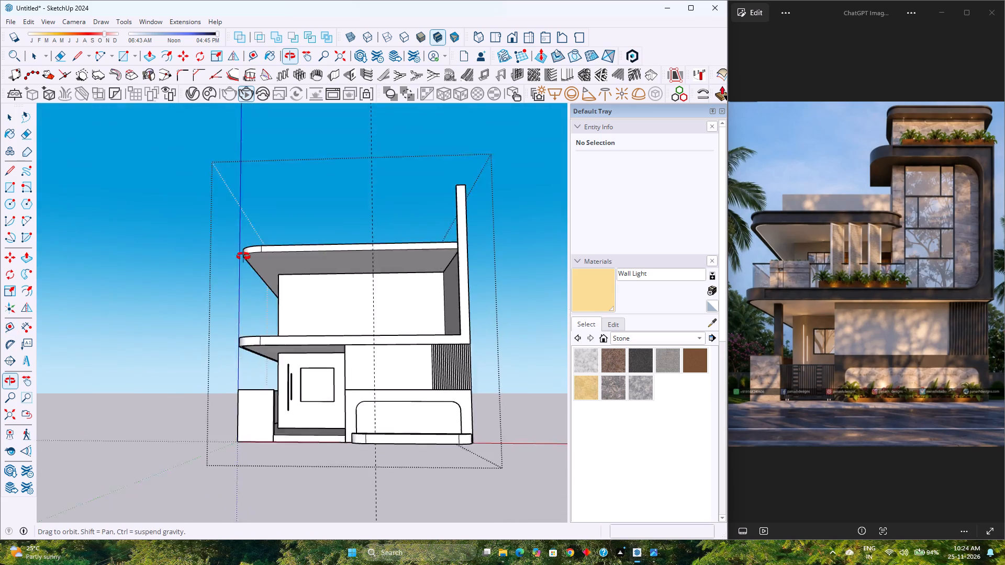
pyautogui.moveTo(243, 256); pyautogui.dragTo(253, 248, button='middle')
pyautogui.middleClick(253, 248)
pyautogui.scroll(2, 265, 255)
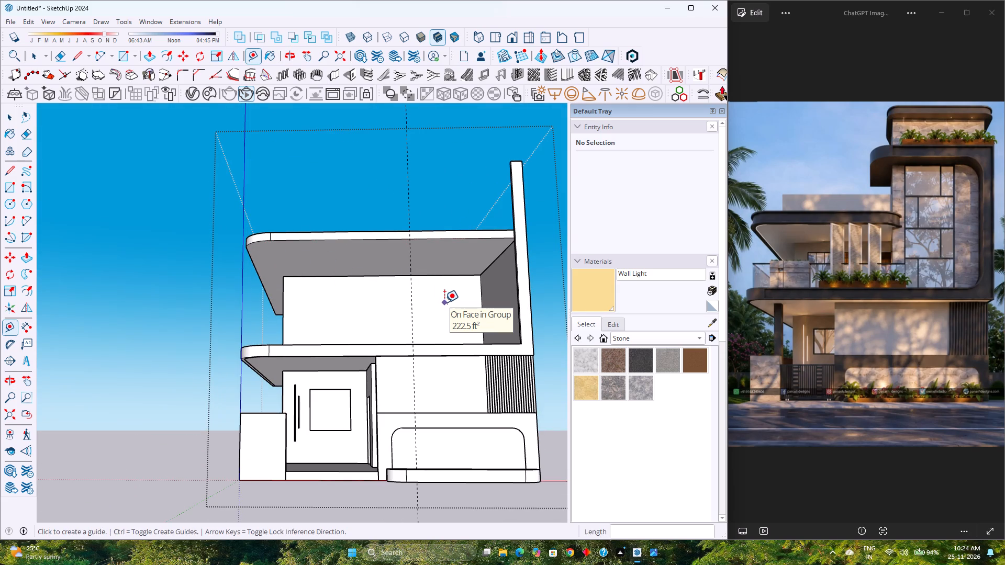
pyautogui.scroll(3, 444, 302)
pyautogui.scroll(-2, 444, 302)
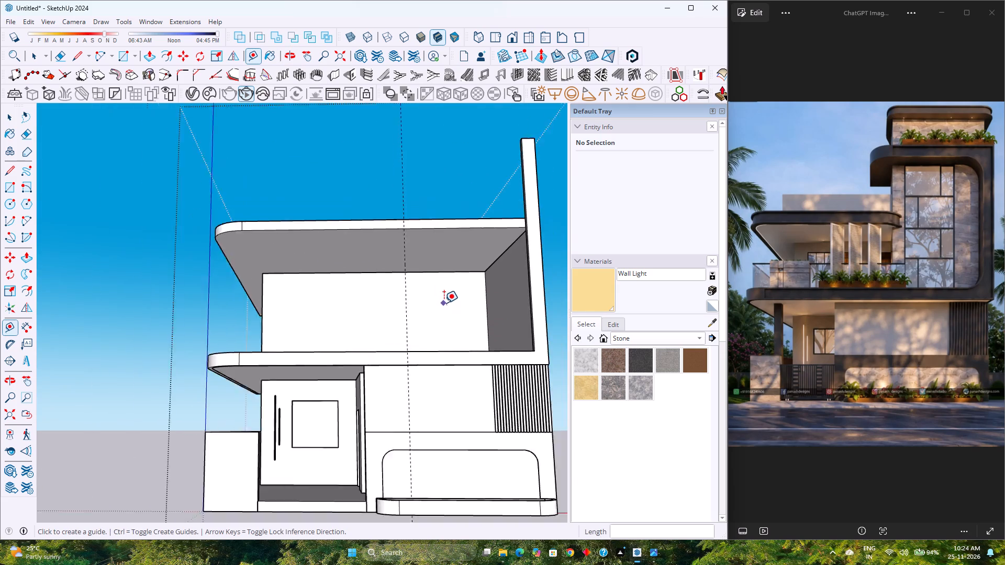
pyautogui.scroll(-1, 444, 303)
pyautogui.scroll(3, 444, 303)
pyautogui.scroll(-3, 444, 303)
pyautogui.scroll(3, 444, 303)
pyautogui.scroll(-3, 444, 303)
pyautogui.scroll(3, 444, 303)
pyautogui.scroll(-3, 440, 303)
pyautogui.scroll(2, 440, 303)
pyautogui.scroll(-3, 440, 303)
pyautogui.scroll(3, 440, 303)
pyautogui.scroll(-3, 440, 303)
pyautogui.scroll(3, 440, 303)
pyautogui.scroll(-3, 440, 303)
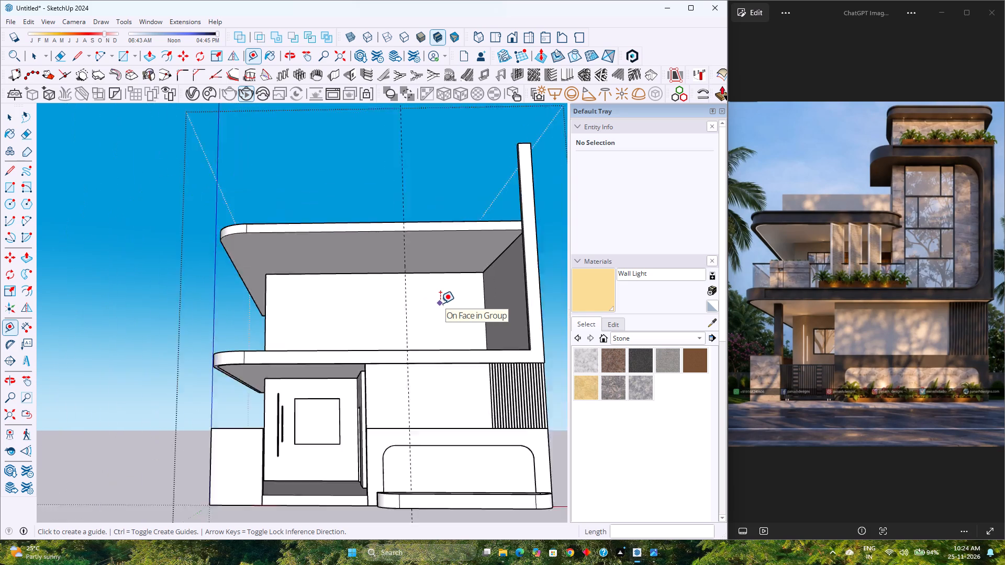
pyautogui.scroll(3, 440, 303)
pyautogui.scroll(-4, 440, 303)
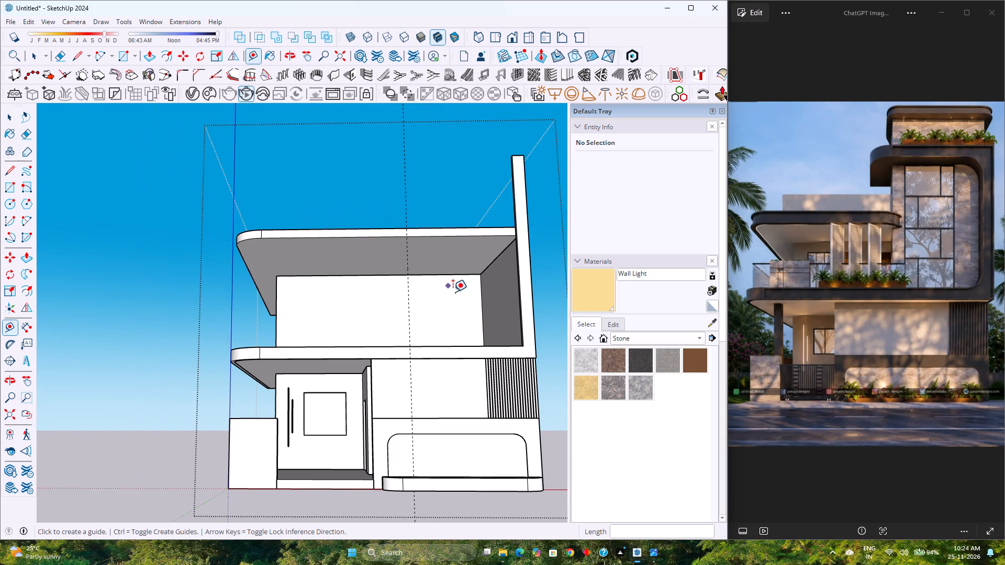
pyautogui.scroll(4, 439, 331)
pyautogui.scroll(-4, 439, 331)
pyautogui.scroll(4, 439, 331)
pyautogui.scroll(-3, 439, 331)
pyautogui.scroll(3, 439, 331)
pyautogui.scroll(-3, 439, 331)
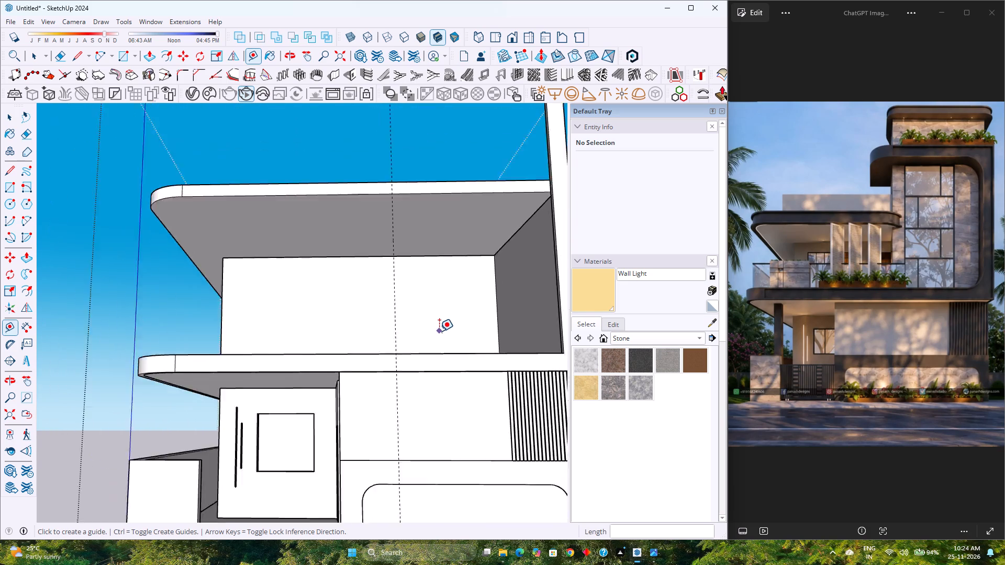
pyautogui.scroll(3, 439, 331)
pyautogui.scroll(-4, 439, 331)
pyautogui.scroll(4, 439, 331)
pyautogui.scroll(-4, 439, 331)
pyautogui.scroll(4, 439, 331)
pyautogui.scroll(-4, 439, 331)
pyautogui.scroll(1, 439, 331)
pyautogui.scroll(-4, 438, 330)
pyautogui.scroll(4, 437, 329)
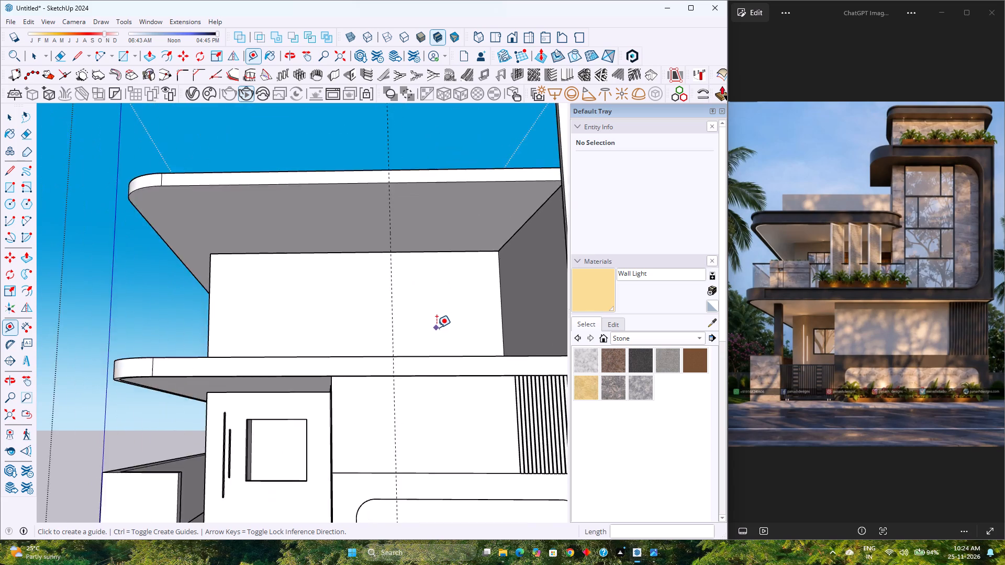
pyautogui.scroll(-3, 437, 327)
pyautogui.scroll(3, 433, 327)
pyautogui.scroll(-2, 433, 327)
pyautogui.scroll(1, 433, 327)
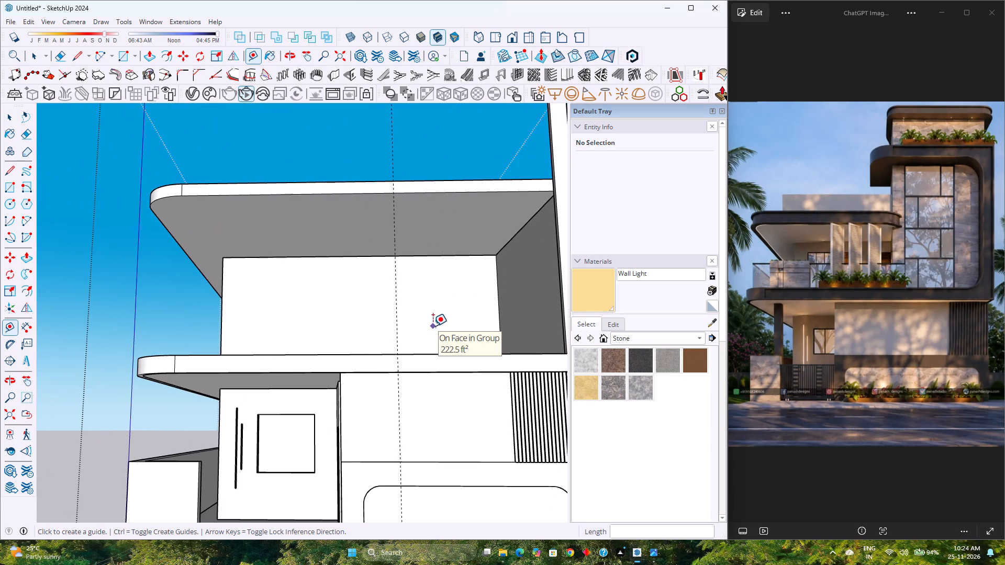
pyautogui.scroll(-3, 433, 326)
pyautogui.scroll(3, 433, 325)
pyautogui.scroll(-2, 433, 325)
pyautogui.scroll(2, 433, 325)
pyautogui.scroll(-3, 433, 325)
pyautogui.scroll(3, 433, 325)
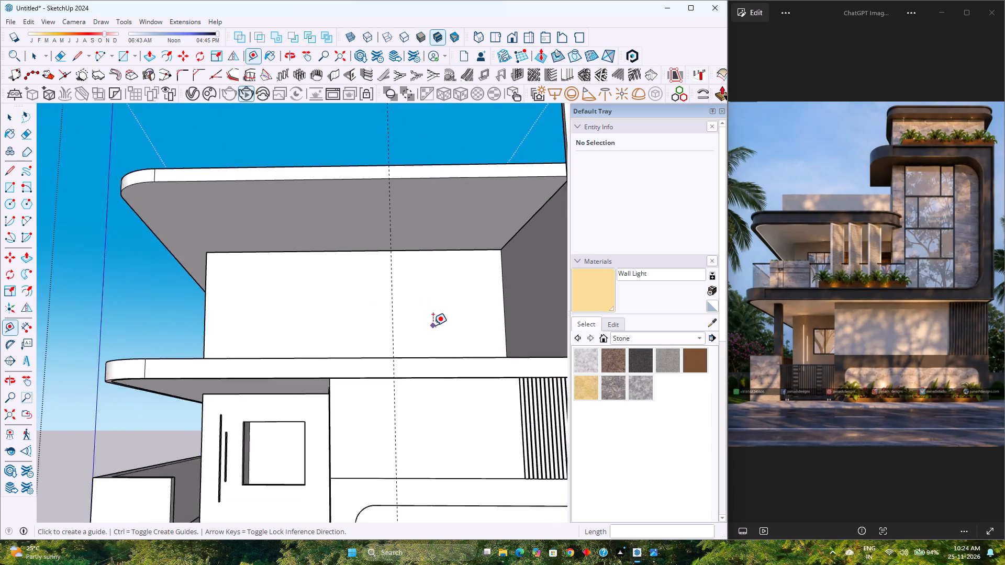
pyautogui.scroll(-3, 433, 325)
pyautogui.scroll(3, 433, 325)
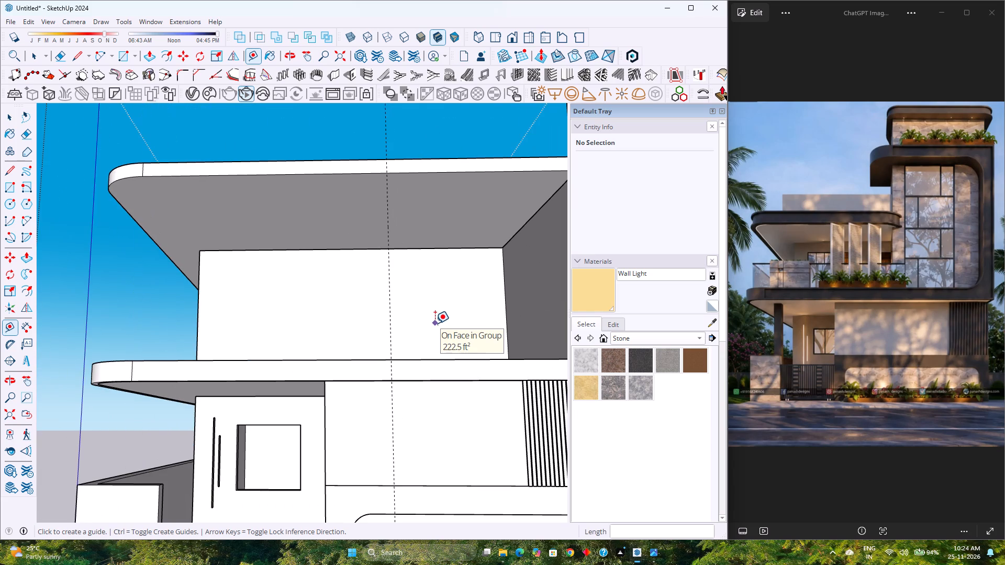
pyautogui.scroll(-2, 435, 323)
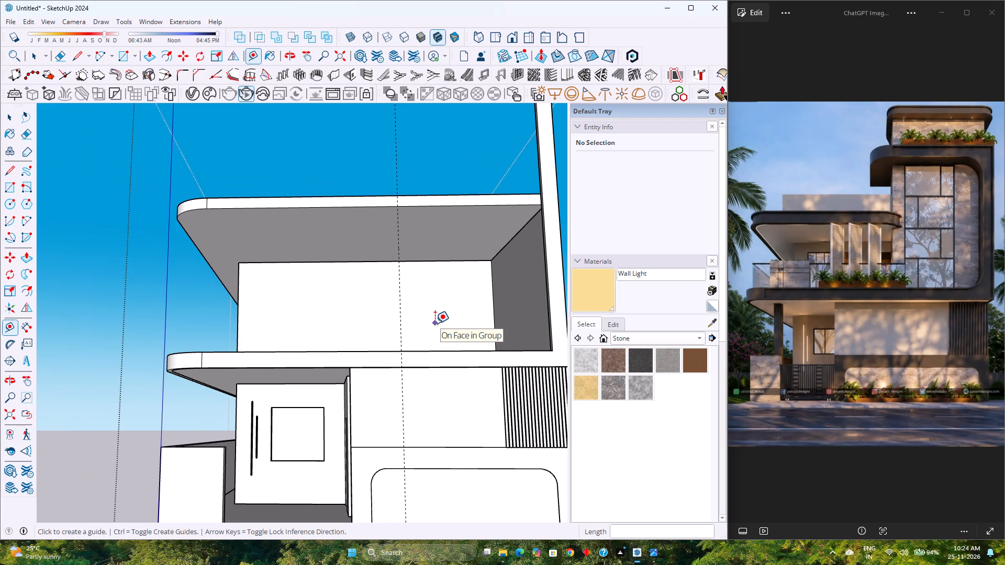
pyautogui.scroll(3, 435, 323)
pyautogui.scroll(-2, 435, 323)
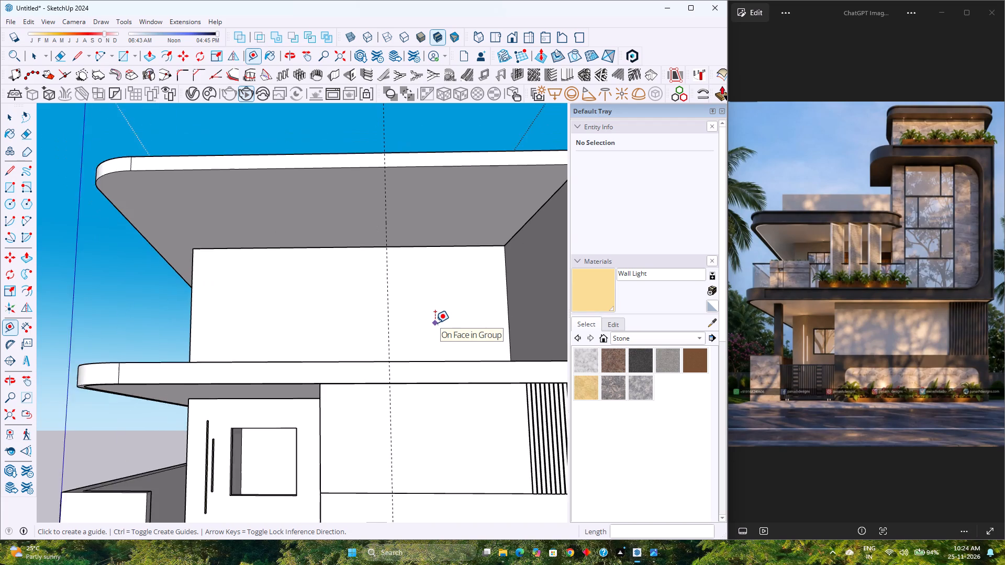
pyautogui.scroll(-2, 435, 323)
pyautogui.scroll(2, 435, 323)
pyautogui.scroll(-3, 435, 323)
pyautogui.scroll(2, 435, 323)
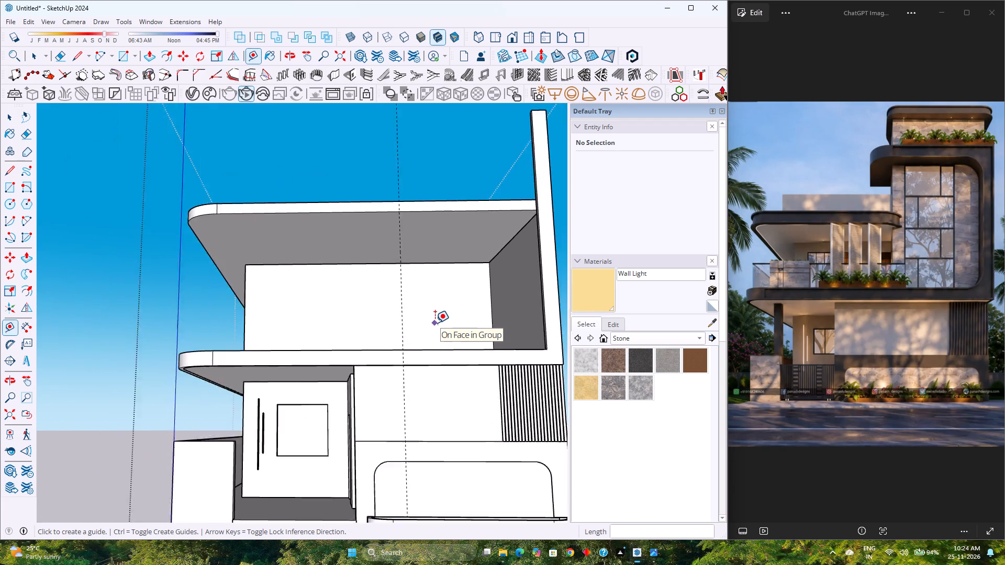
# Examine the front of the house, checking the 9'6" vertical guide against the roof slab and upper-floor front wall.
pyautogui.scroll(1, 435, 323)
pyautogui.scroll(-3, 435, 323)
pyautogui.scroll(3, 435, 323)
pyautogui.scroll(-1, 435, 323)
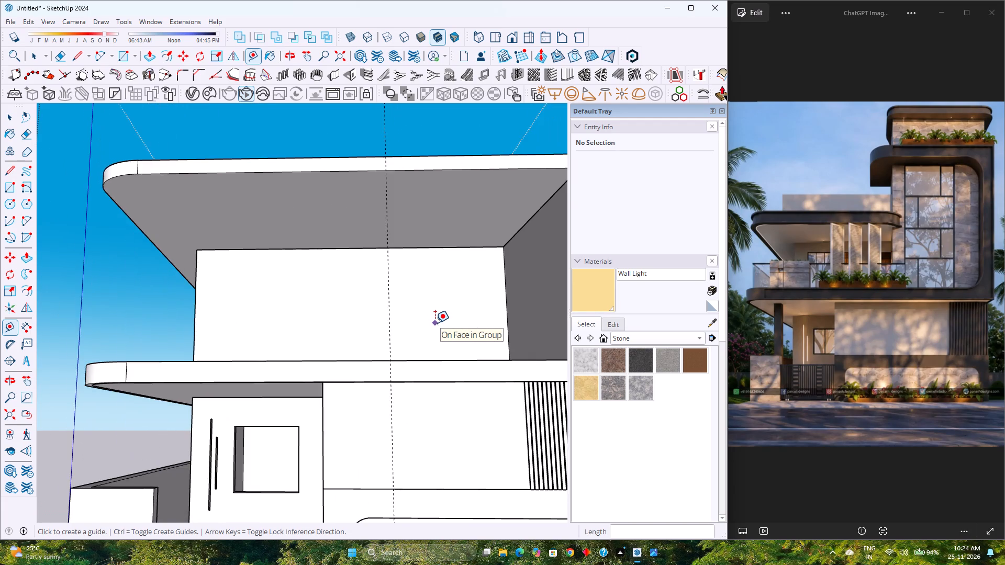
pyautogui.scroll(-2, 435, 323)
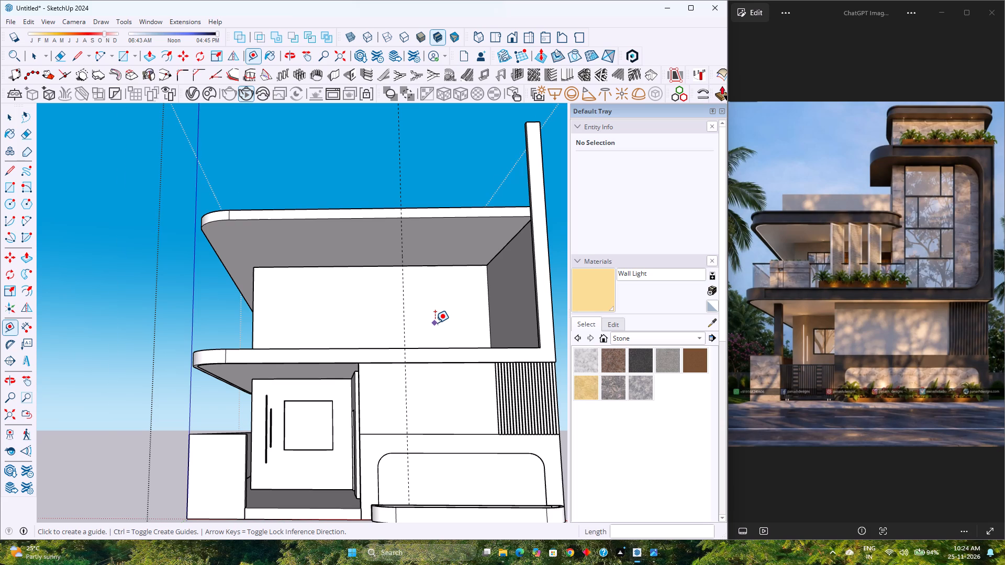
pyautogui.scroll(7, 435, 322)
pyautogui.scroll(-8, 437, 345)
pyautogui.scroll(-4, 390, 302)
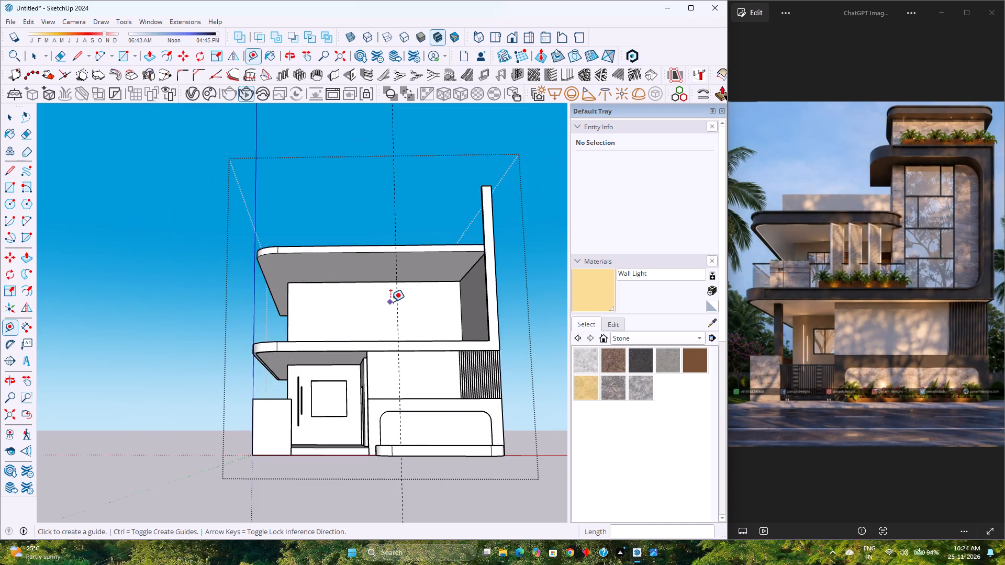
pyautogui.scroll(4, 390, 302)
pyautogui.scroll(-3, 390, 302)
pyautogui.scroll(4, 390, 302)
pyautogui.scroll(-5, 390, 302)
pyautogui.scroll(4, 390, 302)
pyautogui.scroll(-3, 390, 302)
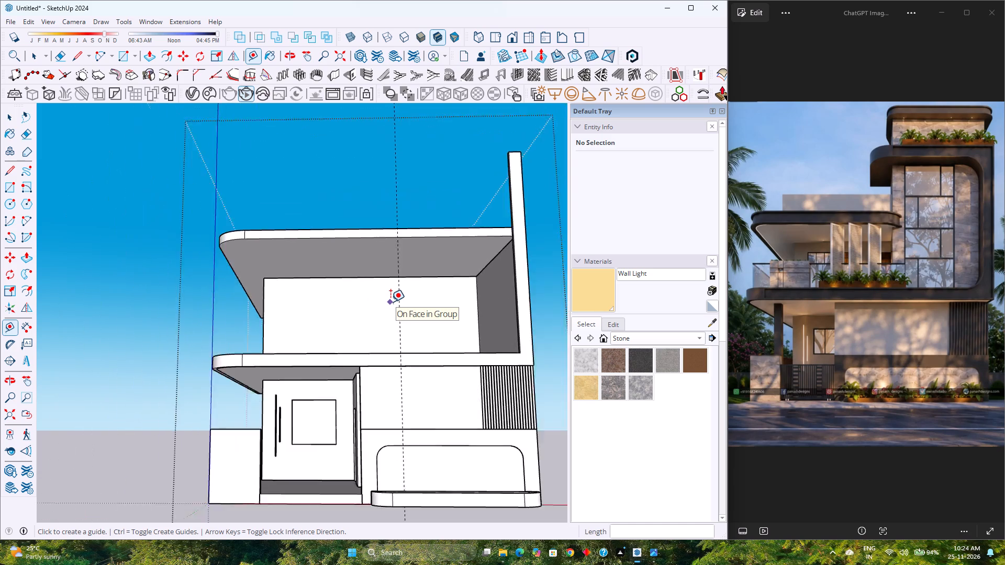
pyautogui.scroll(-1, 390, 302)
pyautogui.scroll(3, 390, 302)
pyautogui.scroll(-4, 390, 302)
pyautogui.scroll(3, 390, 302)
pyautogui.scroll(-3, 390, 302)
pyautogui.scroll(2, 390, 302)
pyautogui.scroll(-4, 390, 302)
pyautogui.scroll(4, 390, 302)
pyautogui.scroll(-4, 390, 302)
pyautogui.scroll(4, 390, 302)
pyautogui.scroll(-4, 390, 302)
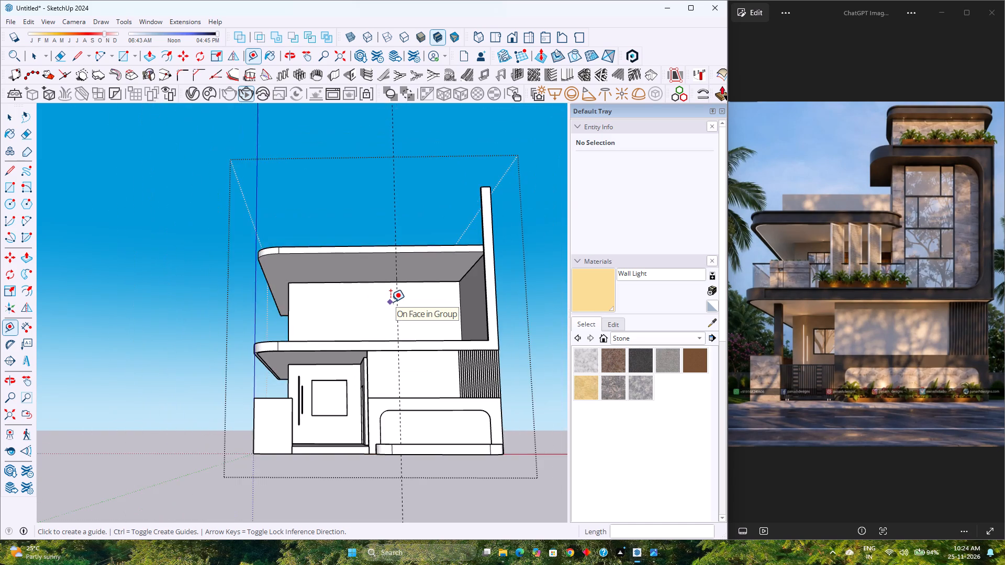
pyautogui.scroll(5, 390, 302)
pyautogui.scroll(-4, 390, 302)
pyautogui.scroll(5, 390, 302)
pyautogui.scroll(-5, 390, 302)
pyautogui.scroll(3, 390, 302)
pyautogui.scroll(-3, 390, 302)
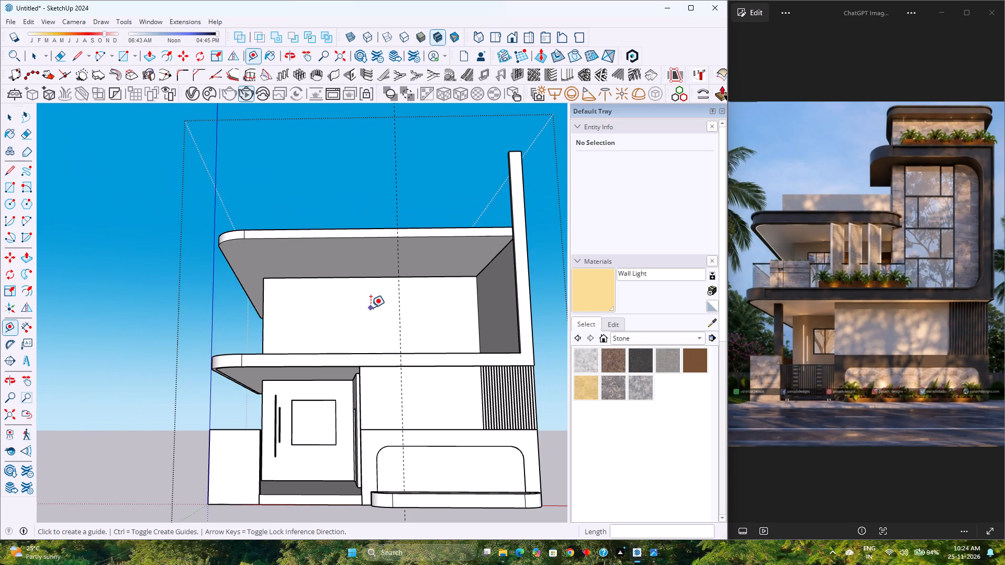
# Undo the 9'6" vertical guide across the front of the house.
pyautogui.hotkey('ctrl', 'z')
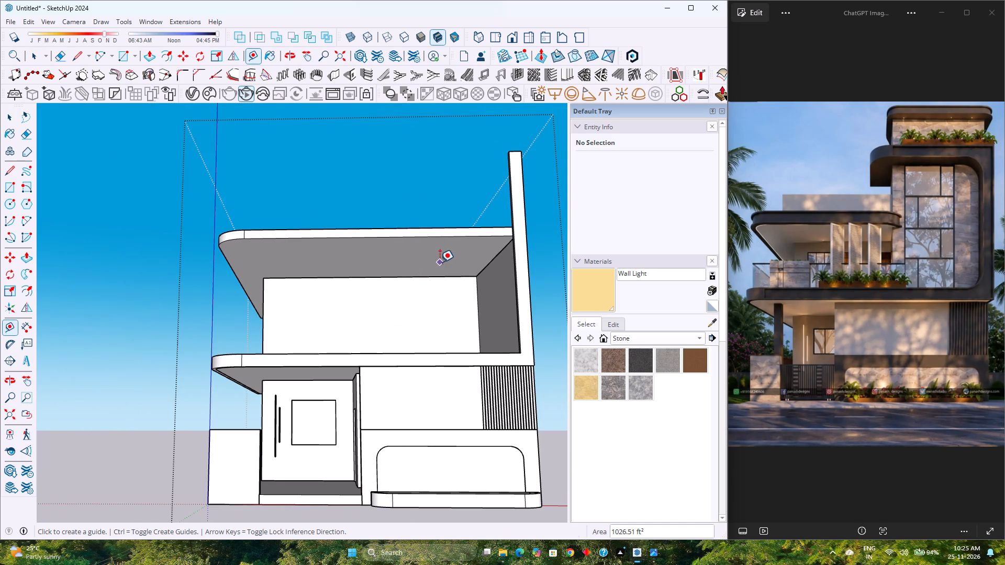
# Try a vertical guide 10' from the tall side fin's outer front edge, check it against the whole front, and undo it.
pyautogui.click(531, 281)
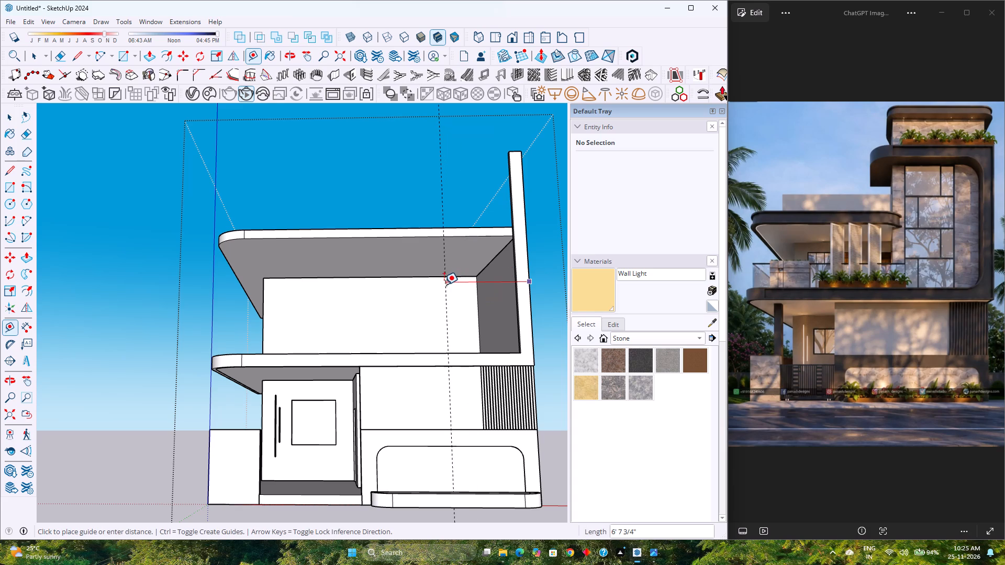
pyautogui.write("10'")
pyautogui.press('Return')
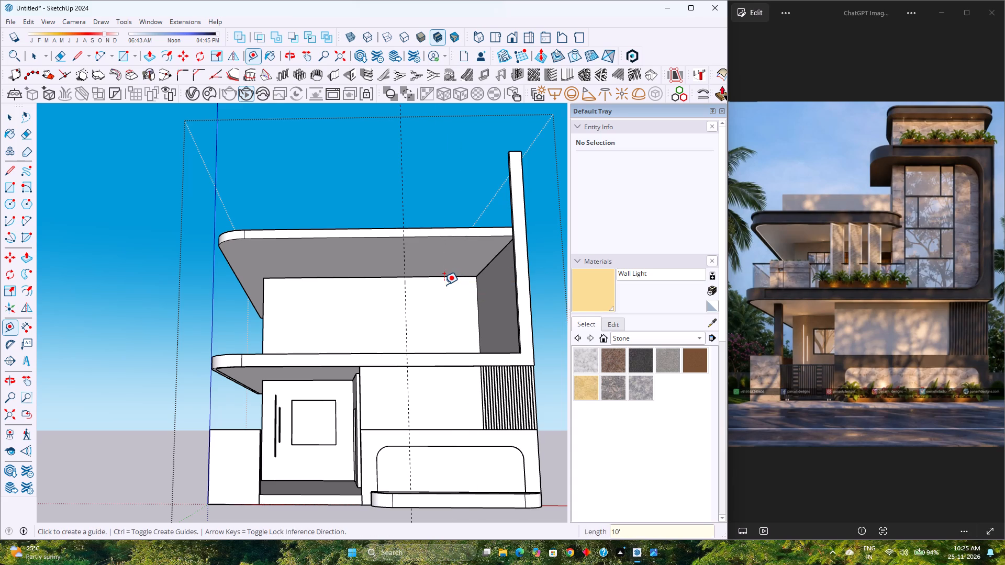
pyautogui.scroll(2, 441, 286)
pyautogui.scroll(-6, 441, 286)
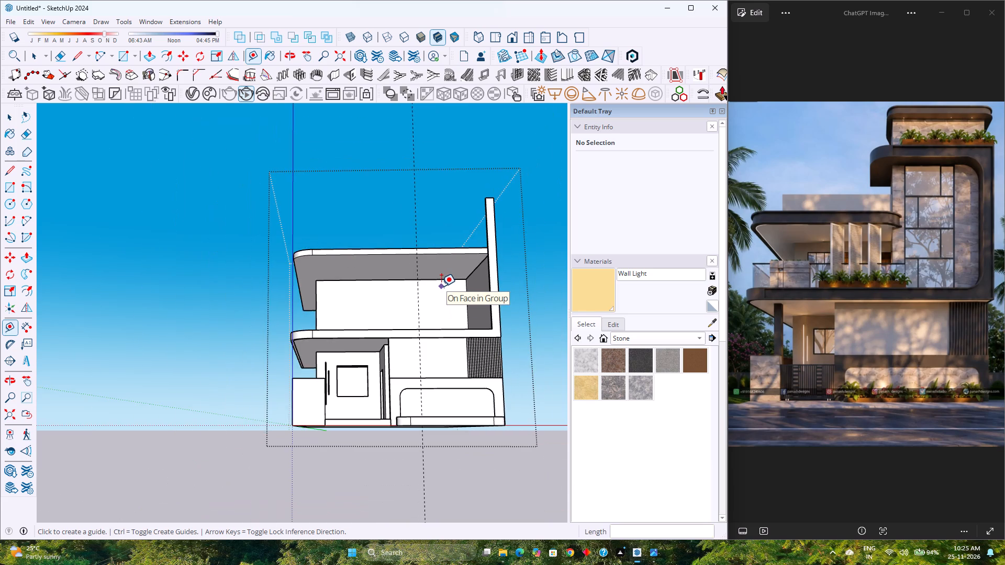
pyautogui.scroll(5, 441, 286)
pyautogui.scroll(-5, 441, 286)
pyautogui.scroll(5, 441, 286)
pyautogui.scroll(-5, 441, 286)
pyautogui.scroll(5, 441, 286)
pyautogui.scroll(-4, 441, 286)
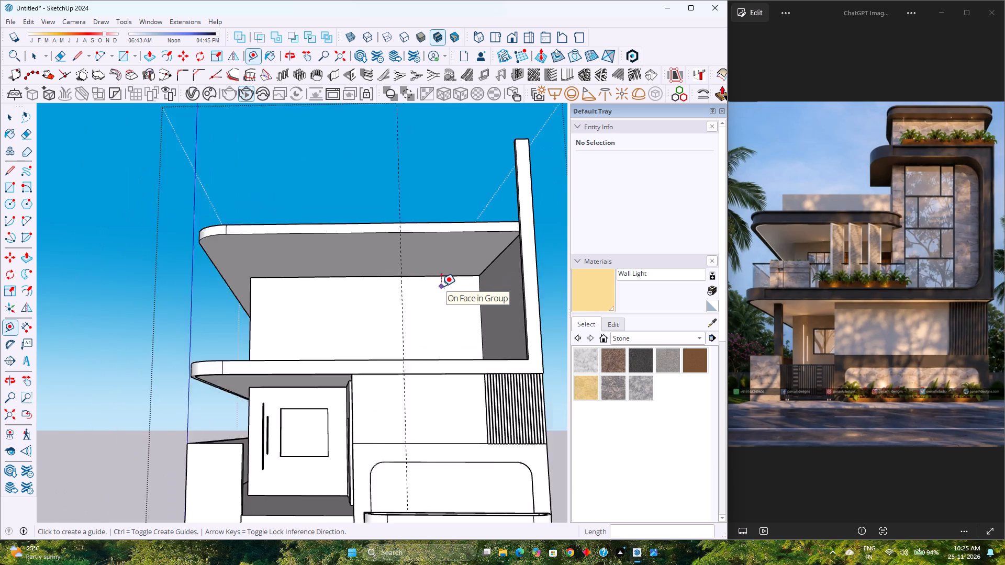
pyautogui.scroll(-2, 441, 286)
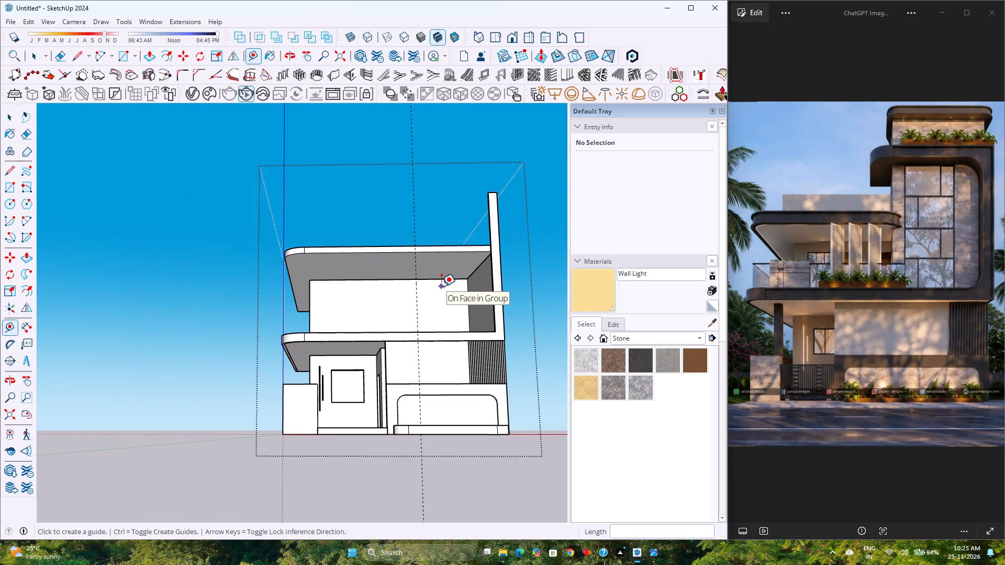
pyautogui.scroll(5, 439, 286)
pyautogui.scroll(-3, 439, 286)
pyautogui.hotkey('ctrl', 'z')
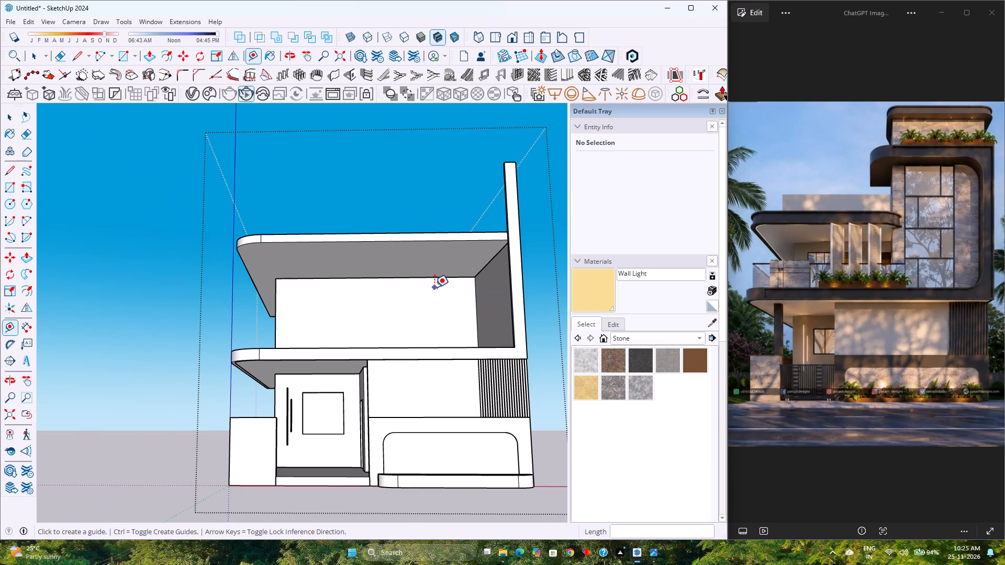
# Place a vertical guide 10' along the red axis from the tall side fin's inner front edge.
pyautogui.click(510, 290)
pyautogui.press('Right')
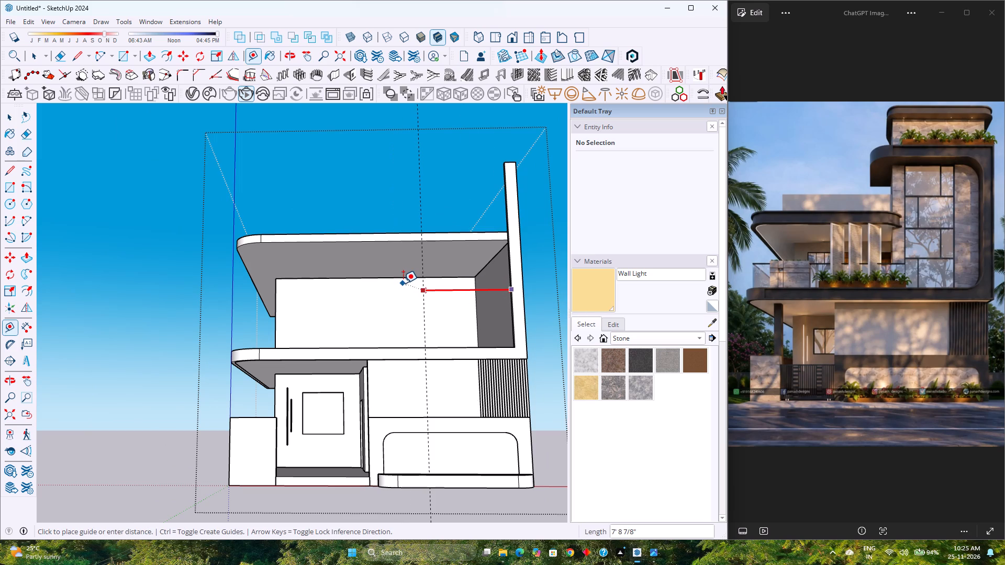
pyautogui.write("10'")
pyautogui.press('Return')
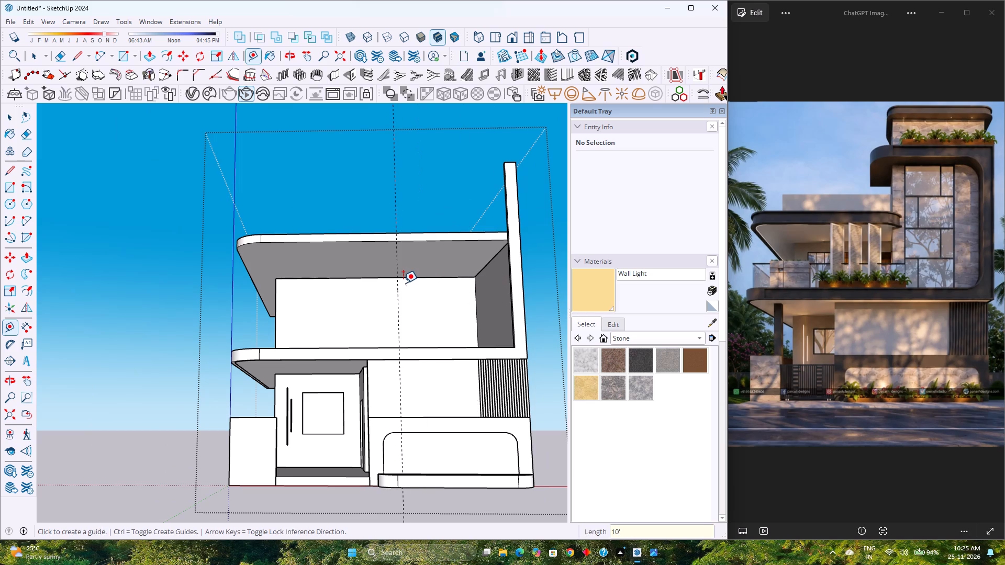
# Inside the slab-and-fin group, place a vertical guide 1'6" along the red axis from the tall side fin's inner front edge.
pyautogui.scroll(-3, 411, 277)
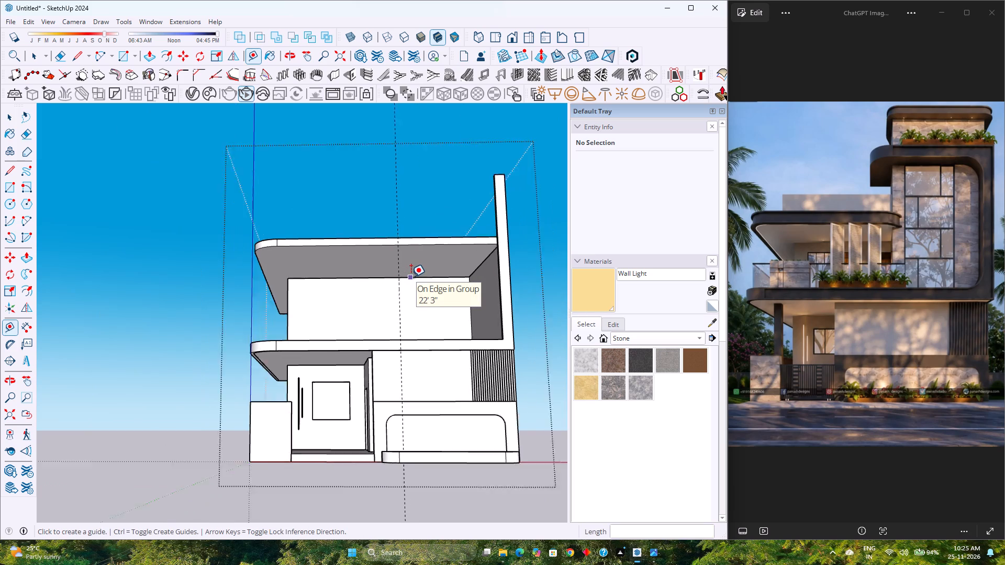
pyautogui.scroll(-2, 411, 277)
pyautogui.scroll(4, 411, 277)
pyautogui.scroll(-5, 411, 277)
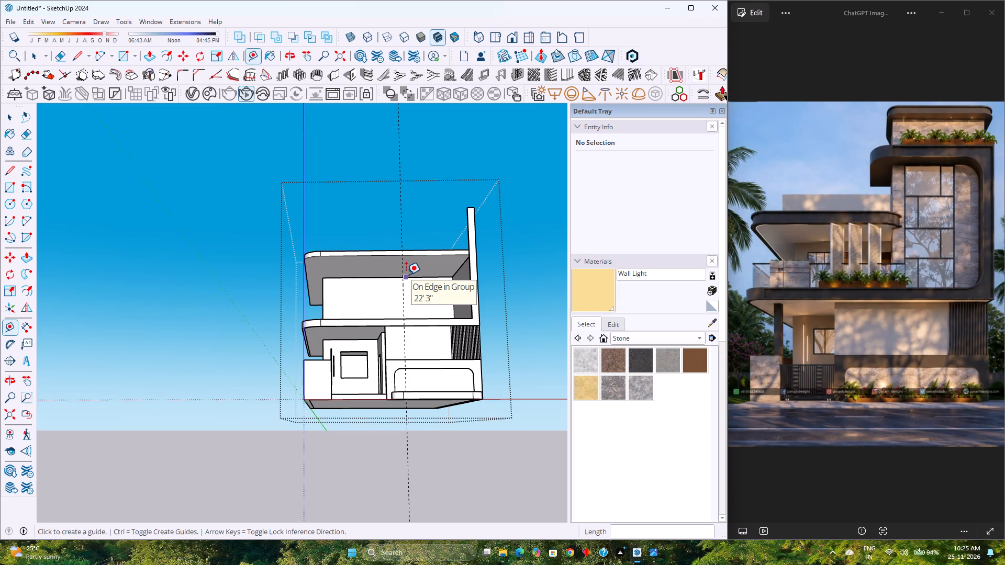
pyautogui.moveTo(422, 323); pyautogui.dragTo(563, 503, button='middle')
pyautogui.scroll(5, 500, 357)
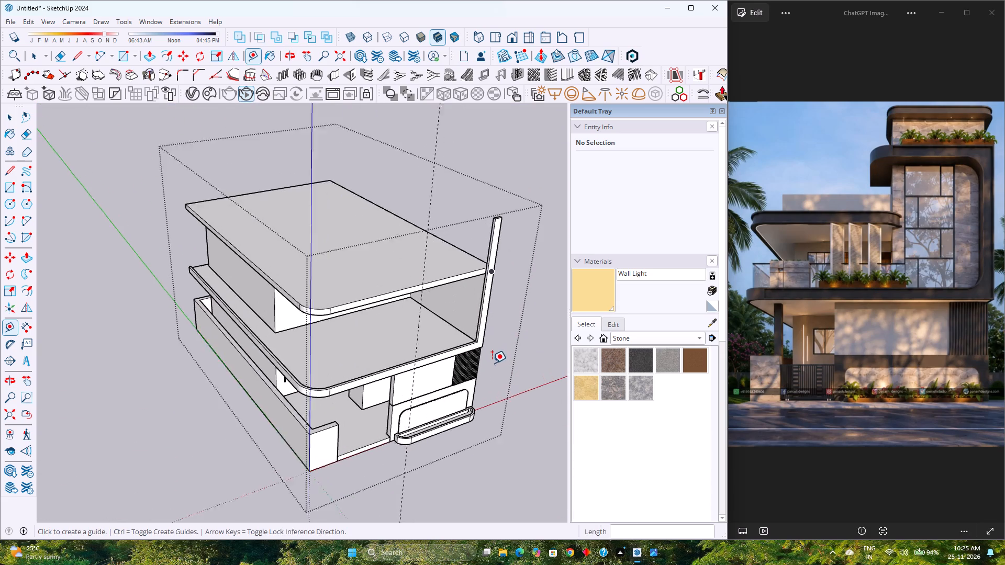
pyautogui.scroll(5, 492, 363)
pyautogui.press('space')
pyautogui.scroll(5, 475, 348)
pyautogui.doubleClick(468, 328)
pyautogui.scroll(5, 468, 328)
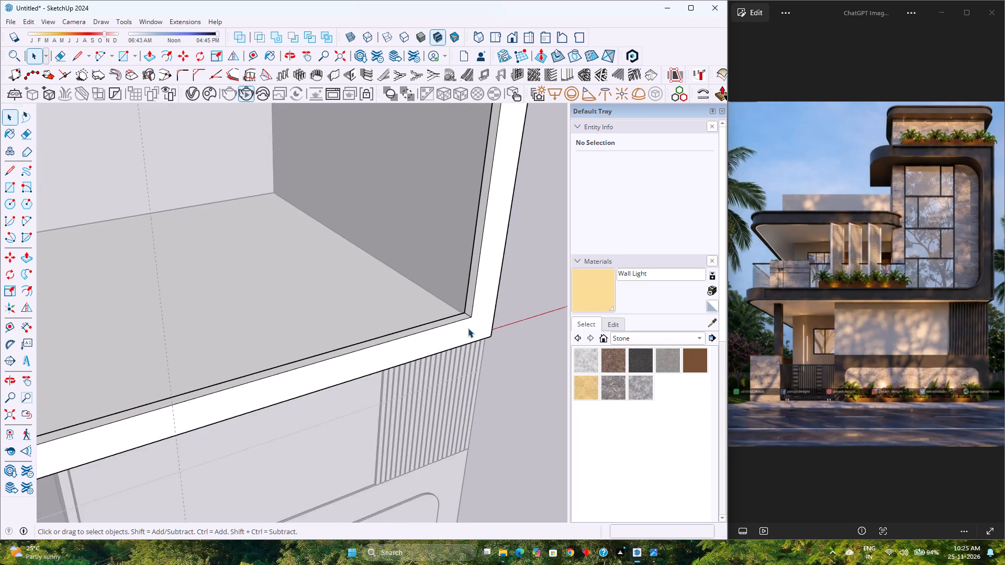
pyautogui.scroll(3, 468, 328)
pyautogui.keyDown('shift'); pyautogui.moveTo(466, 325); pyautogui.dragTo(383, 386, button='middle'); pyautogui.keyUp('shift')
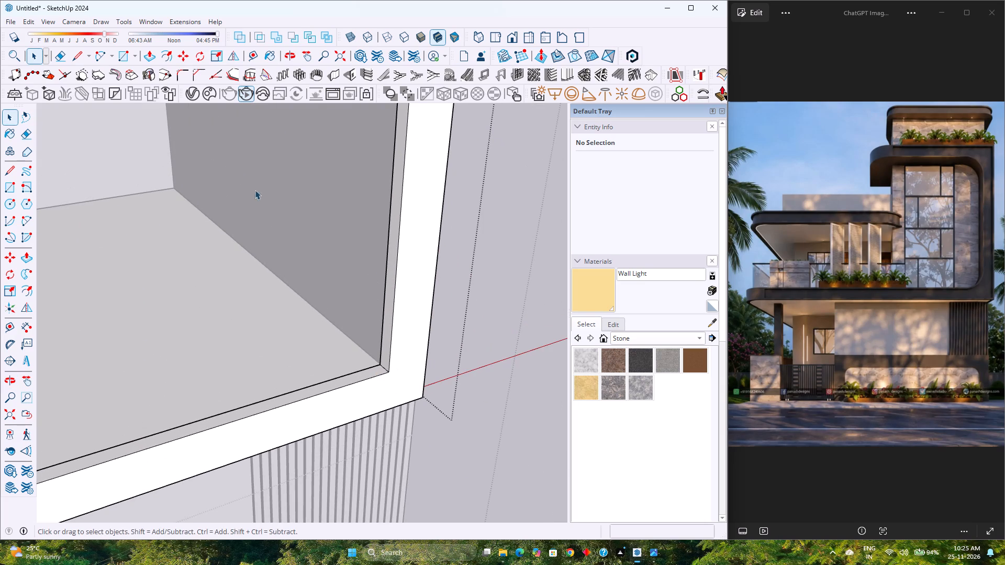
pyautogui.click(259, 56)
pyautogui.click(396, 298)
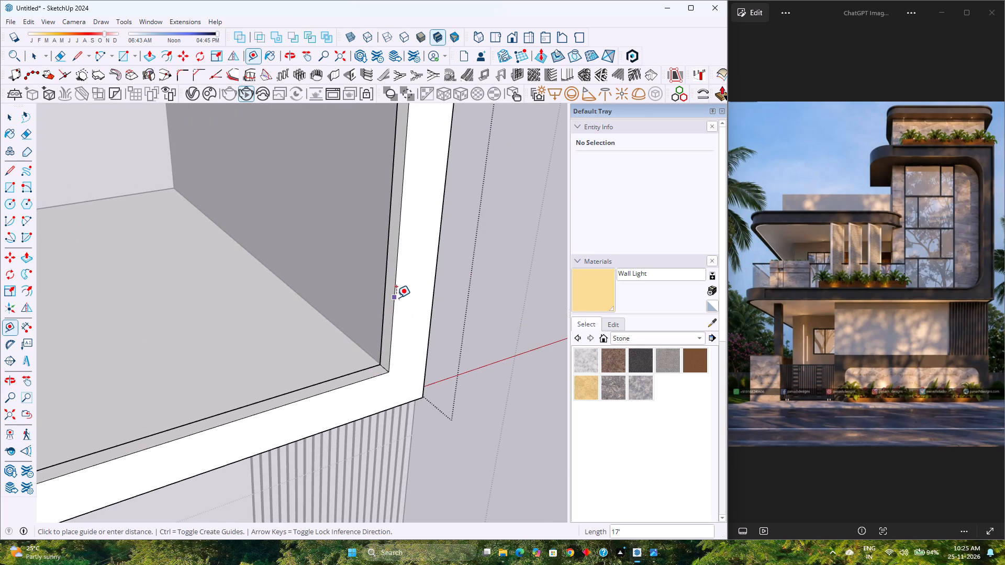
pyautogui.press('Right')
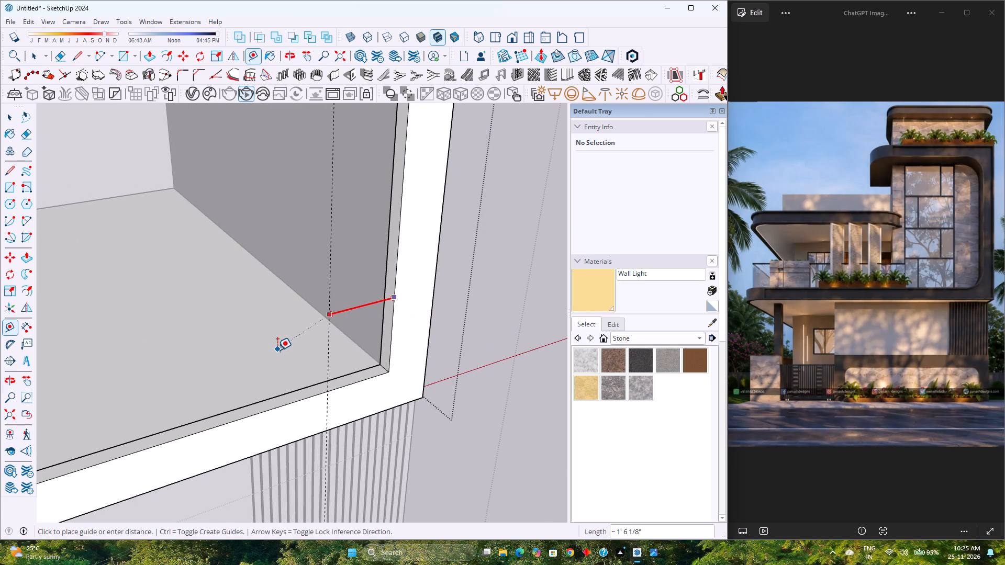
pyautogui.write("1'6")
pyautogui.press('Return')
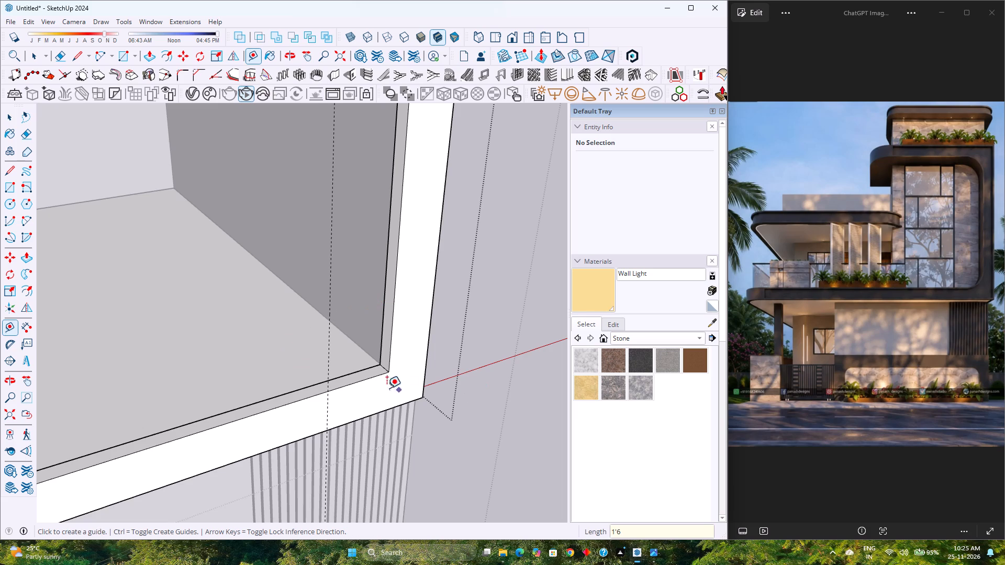
# Place a horizontal guide 1'6" up the blue axis from the floor slab's upper front edge beside the fin.
pyautogui.click(349, 382)
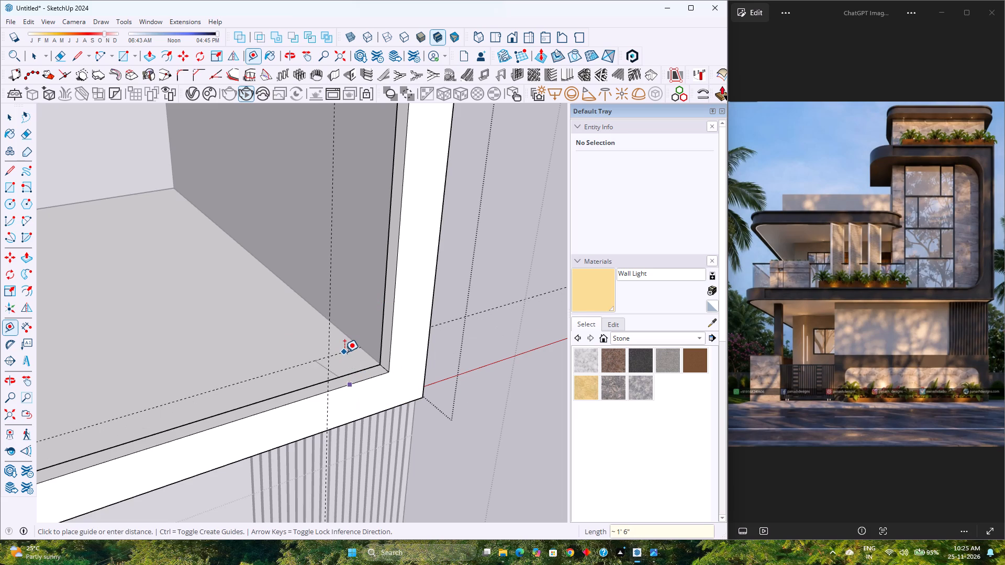
pyautogui.press('Up')
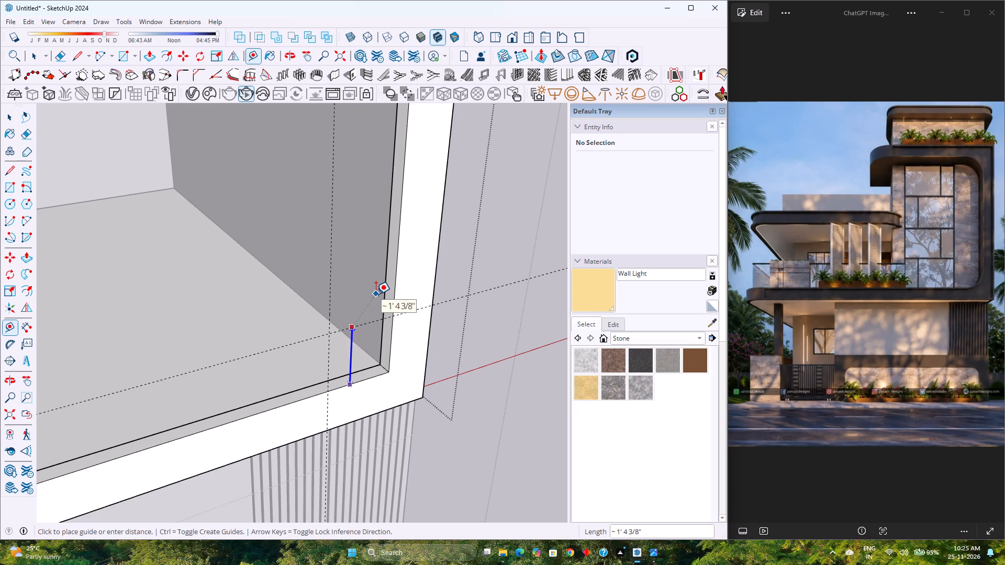
pyautogui.write("1'6")
pyautogui.press('Return')
pyautogui.rightClick(376, 294)
pyautogui.scroll(-1, 376, 294)
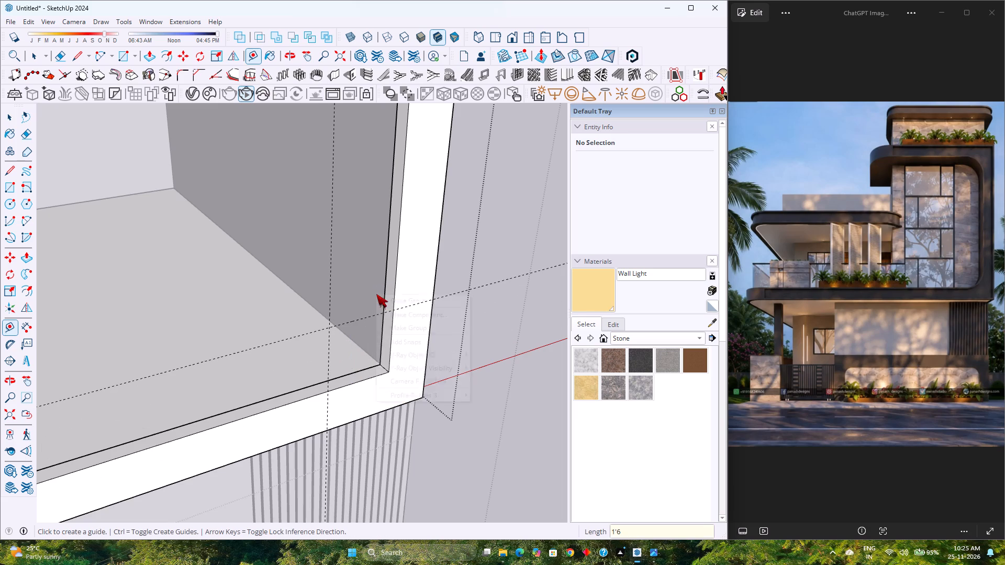
pyautogui.scroll(-1, 376, 294)
pyautogui.press('Escape')
# Draw a 1'6" radius arc across the inner corner of slab and fin, between the points where the guides meet the edges.
pyautogui.scroll(-3, 378, 294)
pyautogui.moveTo(361, 313); pyautogui.dragTo(235, 127, button='middle')
pyautogui.middleClick(235, 126)
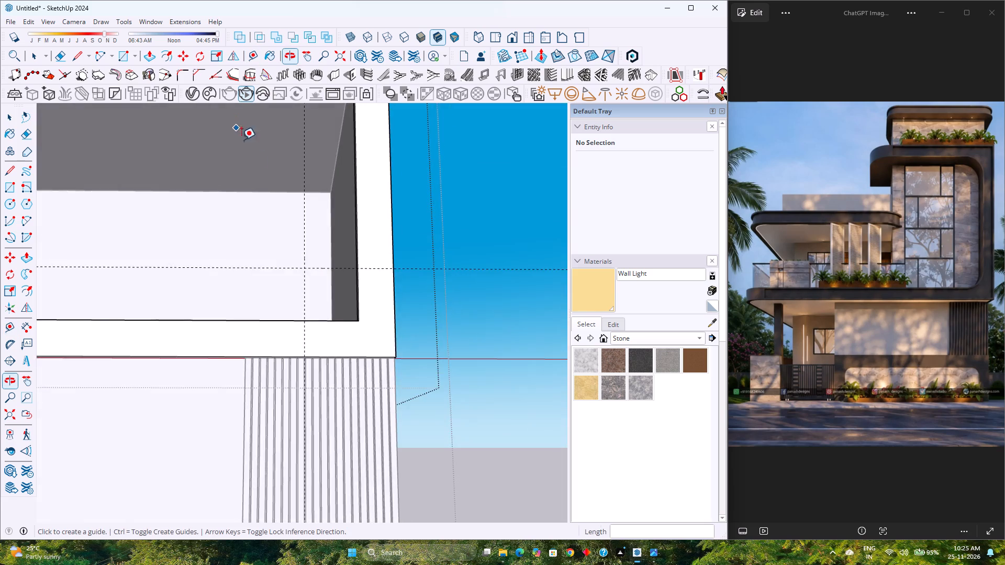
pyautogui.scroll(4, 274, 241)
pyautogui.scroll(-3, 319, 285)
pyautogui.keyDown('shift'); pyautogui.moveTo(345, 265); pyautogui.dragTo(272, 258, button='middle'); pyautogui.keyUp('shift')
pyautogui.moveTo(281, 270); pyautogui.dragTo(342, 365, button='middle')
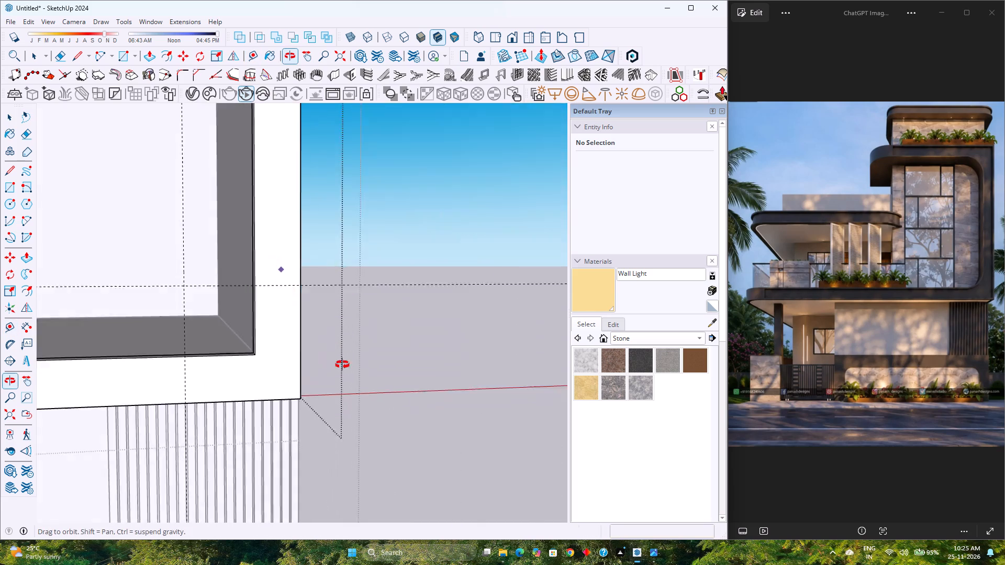
pyautogui.moveTo(342, 365); pyautogui.dragTo(370, 397, button='middle')
pyautogui.middleClick(370, 397)
pyautogui.press('a')
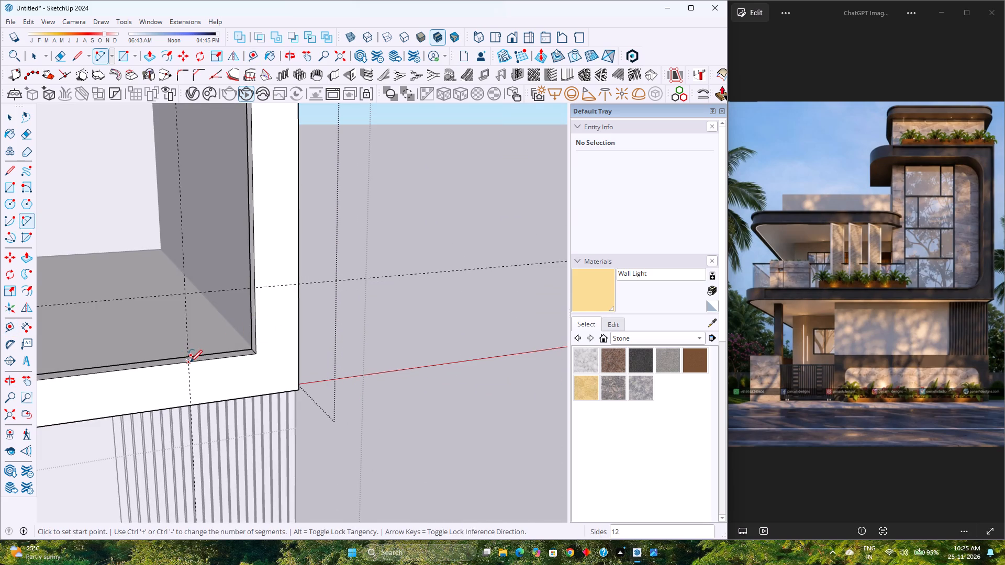
pyautogui.click(191, 361)
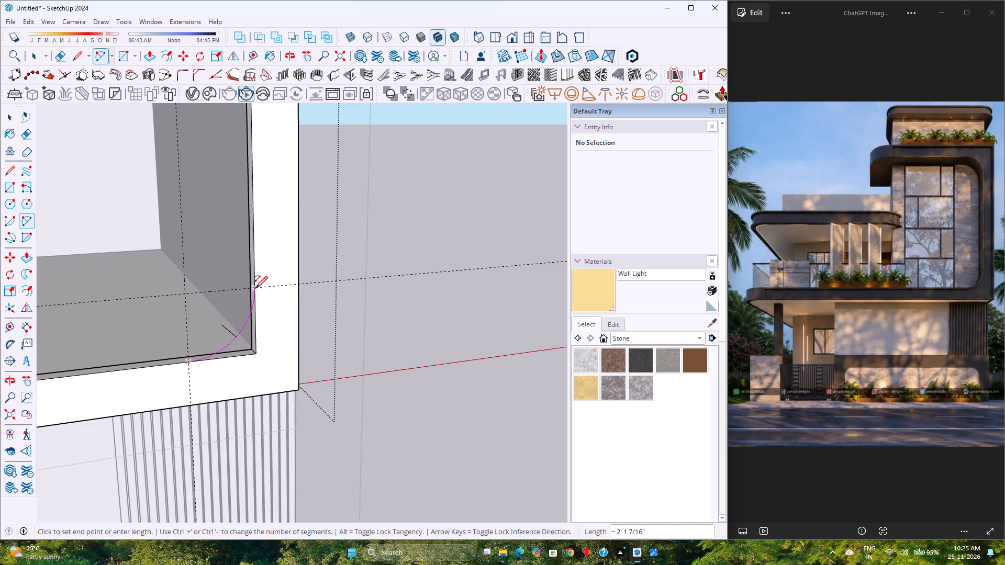
pyautogui.doubleClick(255, 288)
pyautogui.press('space')
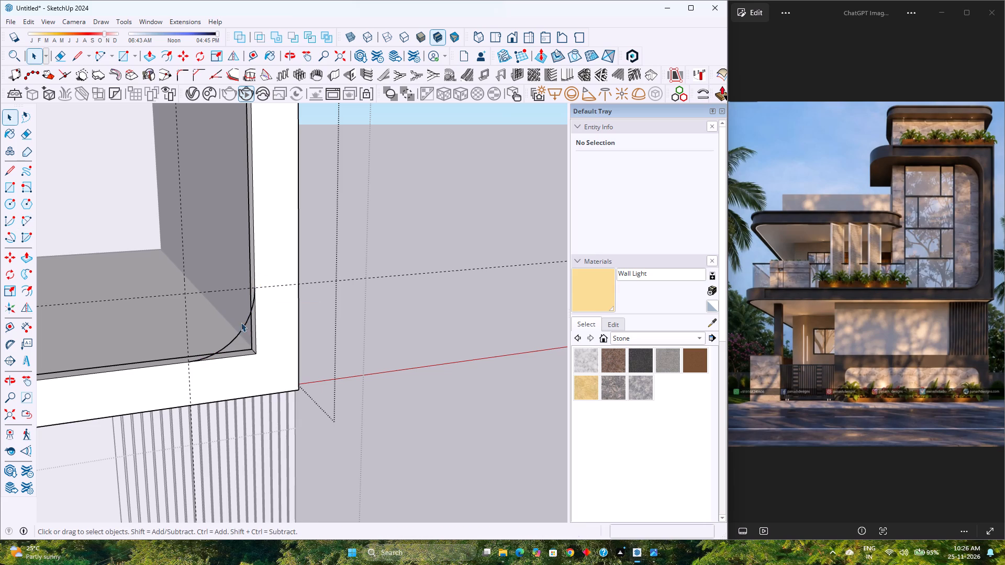
# Set the inner corner arc's segment count to 120.
pyautogui.scroll(2, 241, 322)
pyautogui.moveTo(241, 323); pyautogui.dragTo(339, 337, button='middle')
pyautogui.middleClick(339, 337)
pyautogui.scroll(6, 270, 388)
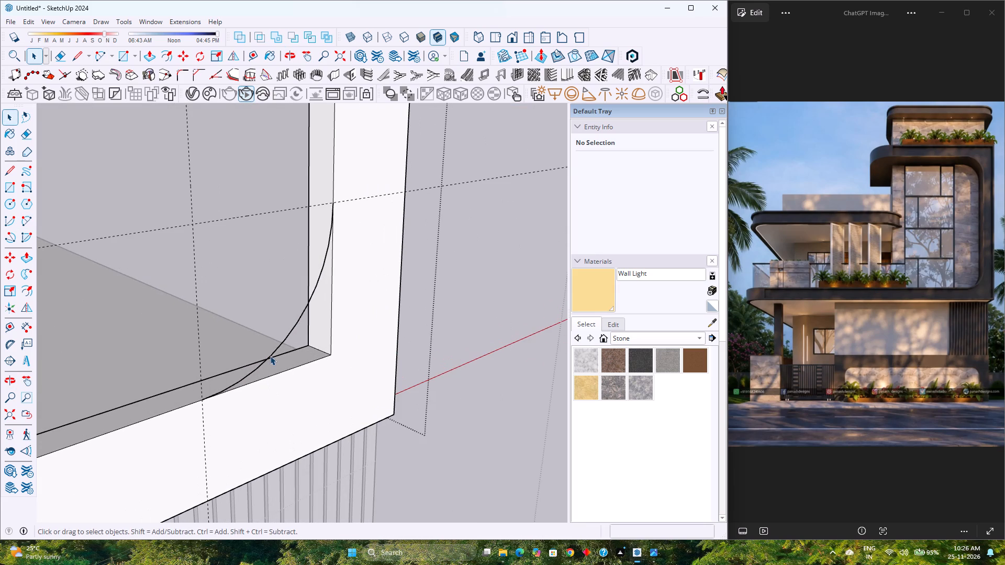
pyautogui.click(273, 353)
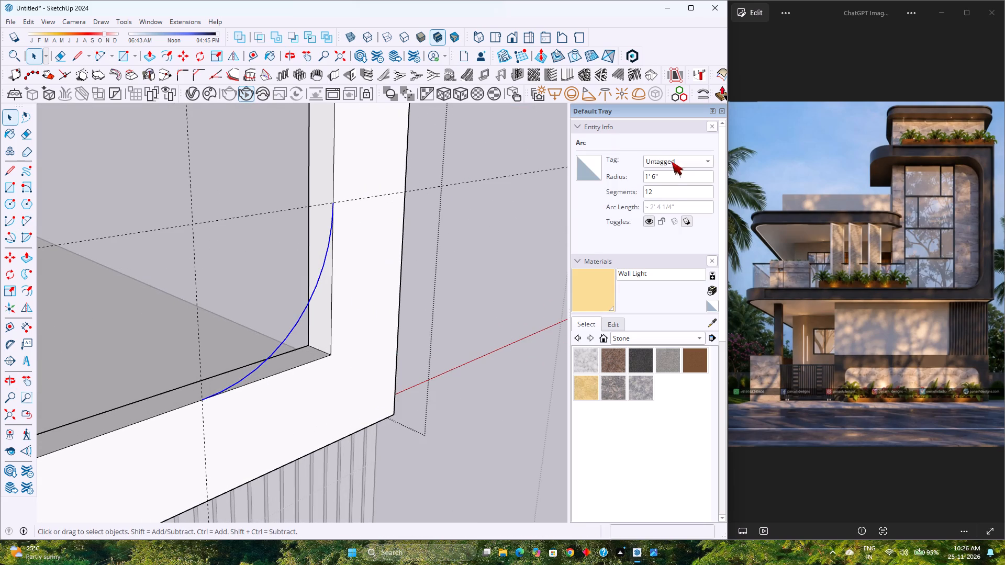
pyautogui.click(667, 190)
pyautogui.press('0')
pyautogui.press('Return')
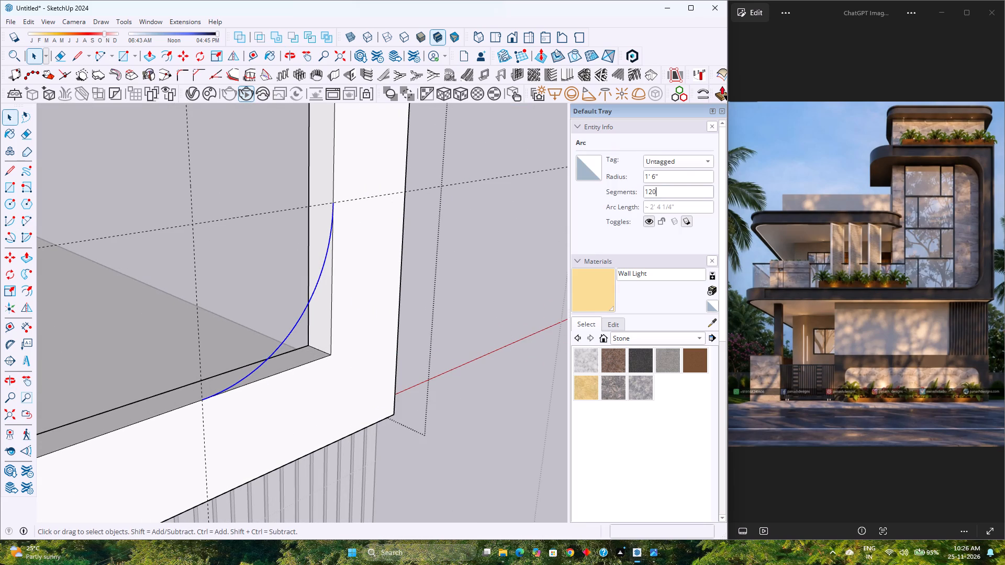
pyautogui.click(332, 312)
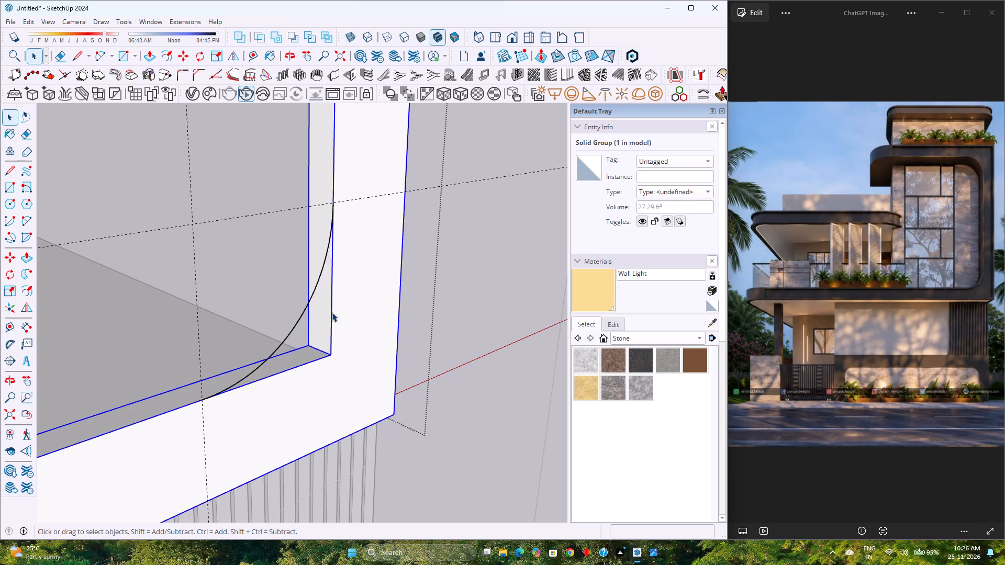
# Cut the loose arc at the inner corner and open the slab-and-fin group for editing.
pyautogui.click(304, 314)
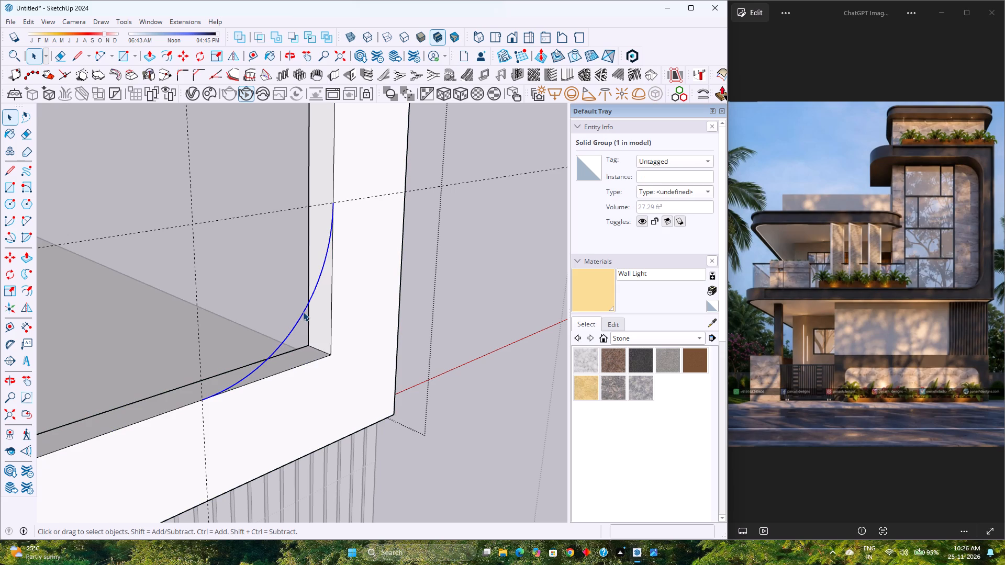
pyautogui.hotkey('ctrl', 'x')
pyautogui.doubleClick(353, 332)
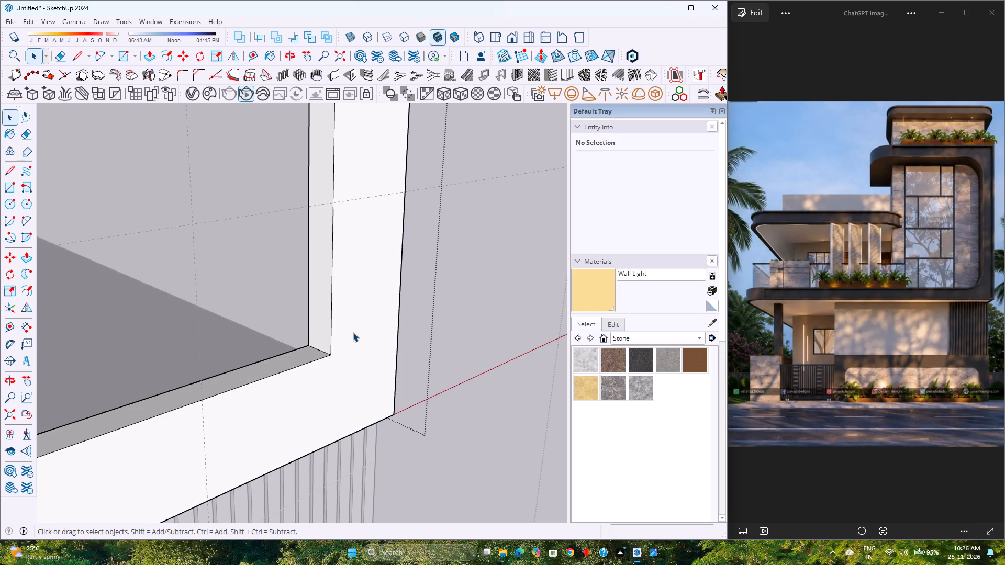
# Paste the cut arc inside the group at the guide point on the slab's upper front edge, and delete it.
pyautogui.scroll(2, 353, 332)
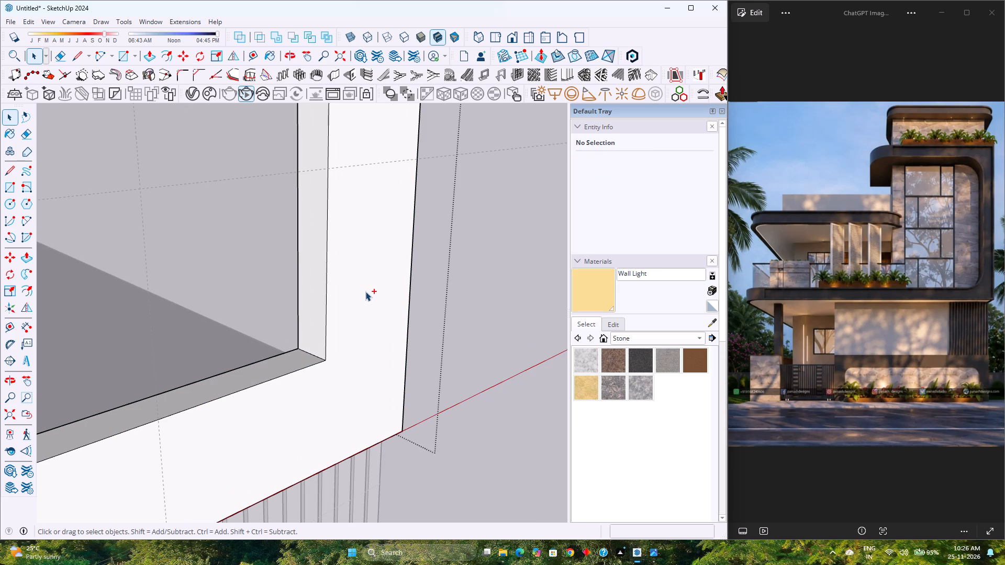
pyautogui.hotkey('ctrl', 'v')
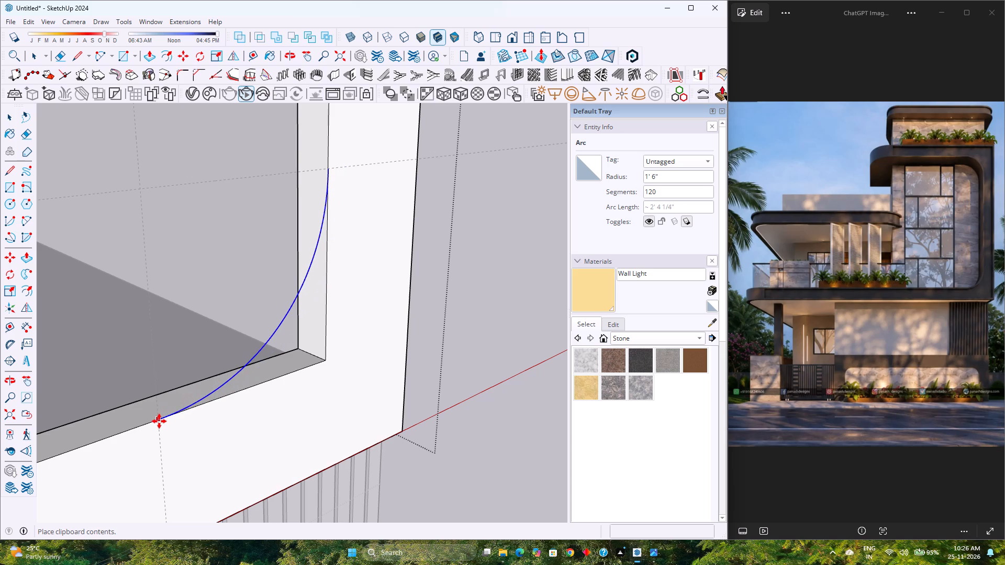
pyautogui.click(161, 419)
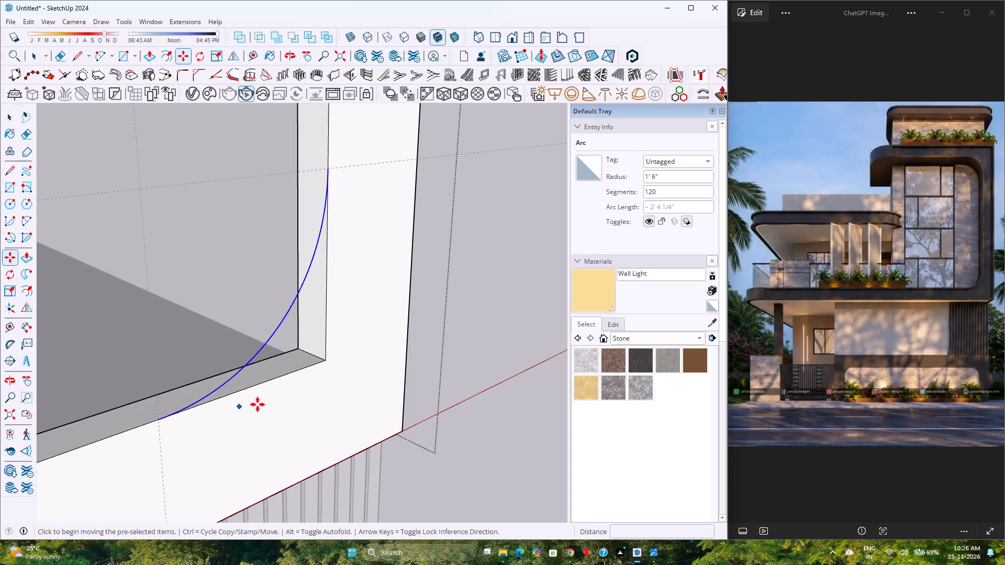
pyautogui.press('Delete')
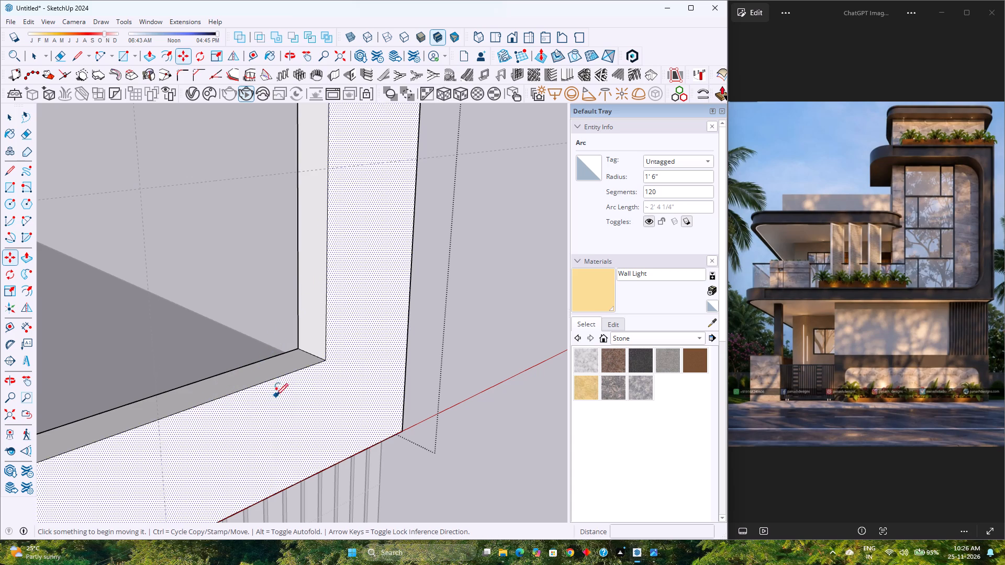
# Draw a tangent 1'6" radius arc across the slab-and-fin inner corner between the guide points and set its segments to 120.
pyautogui.press('a')
pyautogui.click(160, 418)
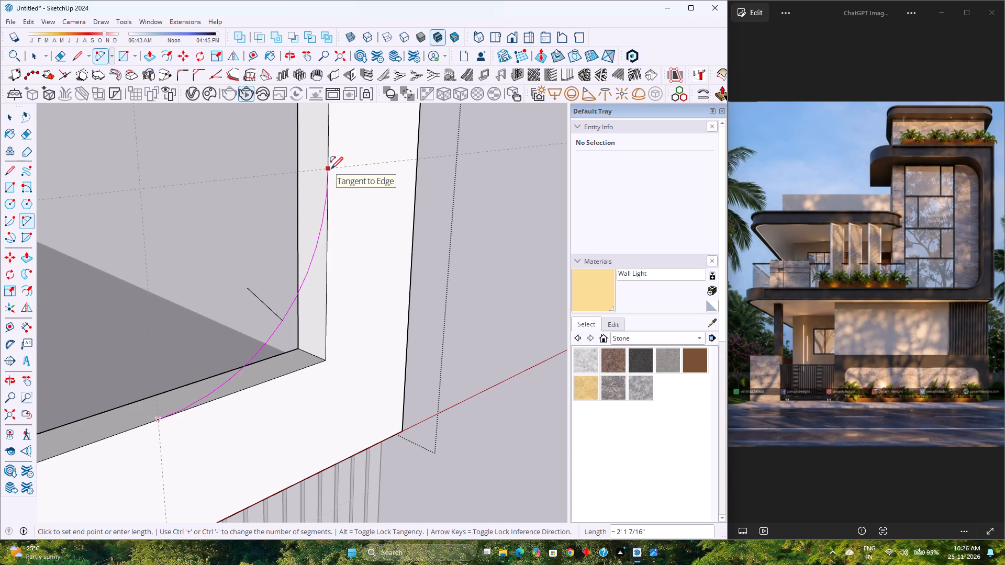
pyautogui.doubleClick(331, 169)
pyautogui.press('space')
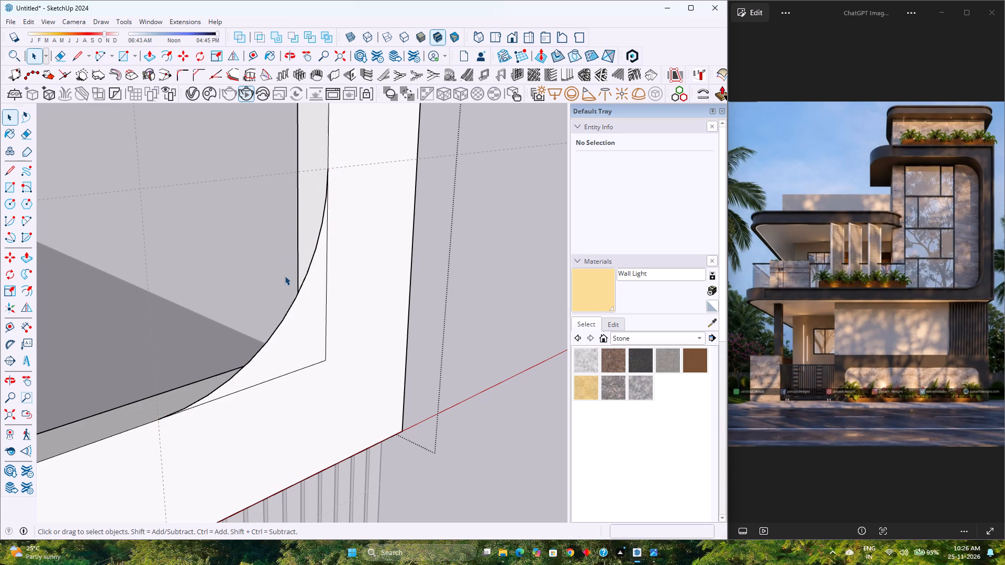
pyautogui.click(294, 298)
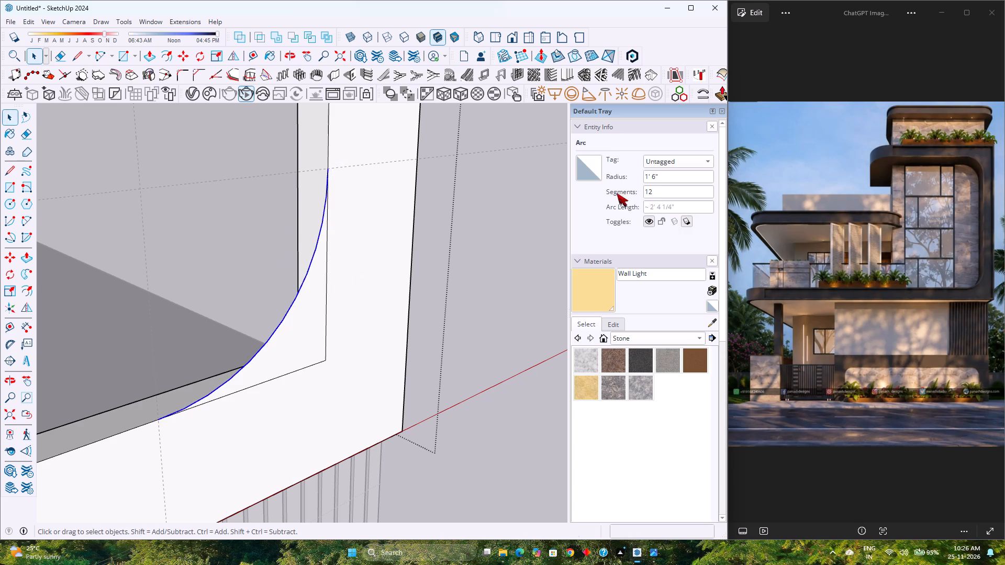
pyautogui.click(684, 197)
pyautogui.press('0')
pyautogui.press('Return')
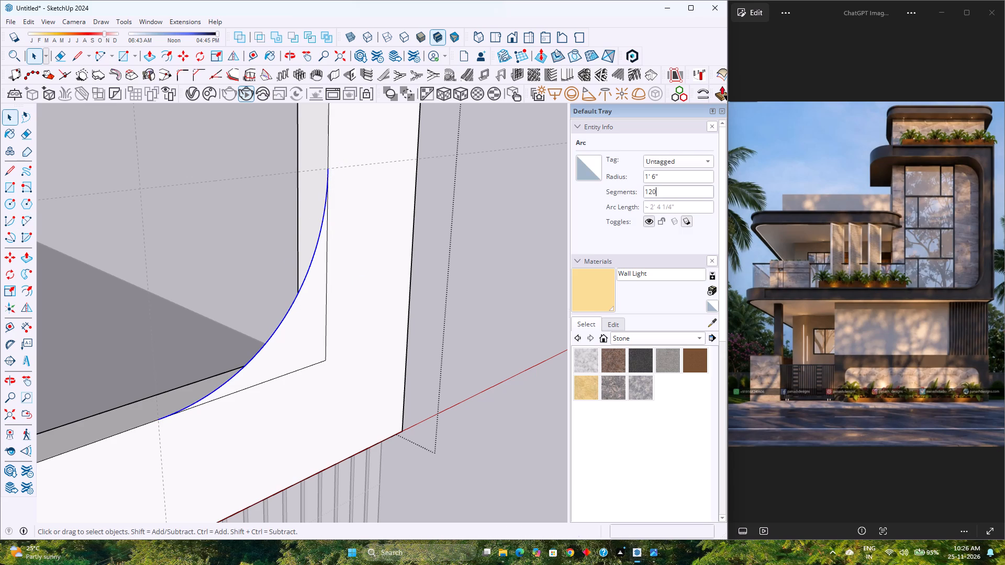
# Push/pull the corner face between the arc and the inner edges 4" back to the slab's rear edge.
pyautogui.click(315, 348)
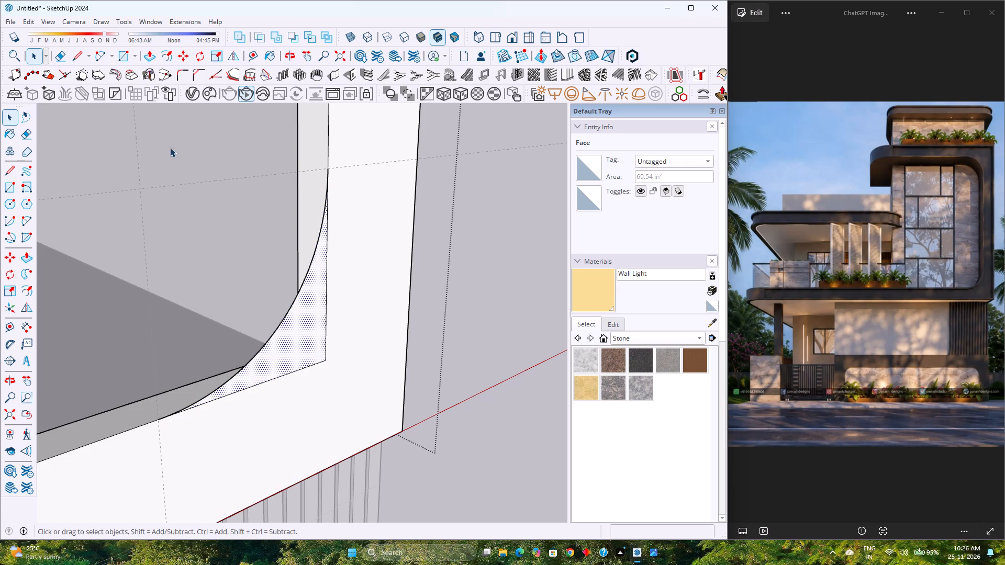
pyautogui.click(146, 52)
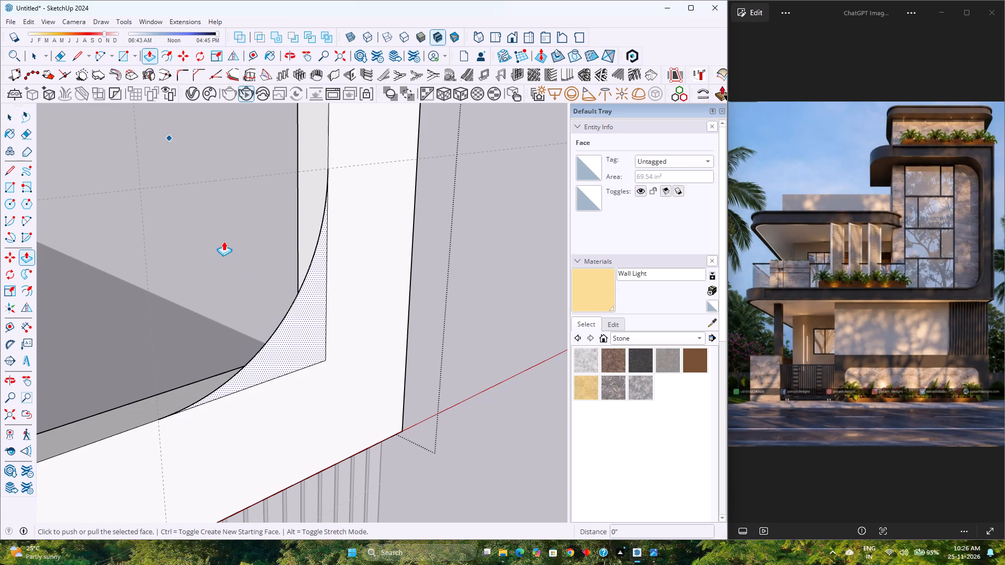
pyautogui.click(291, 349)
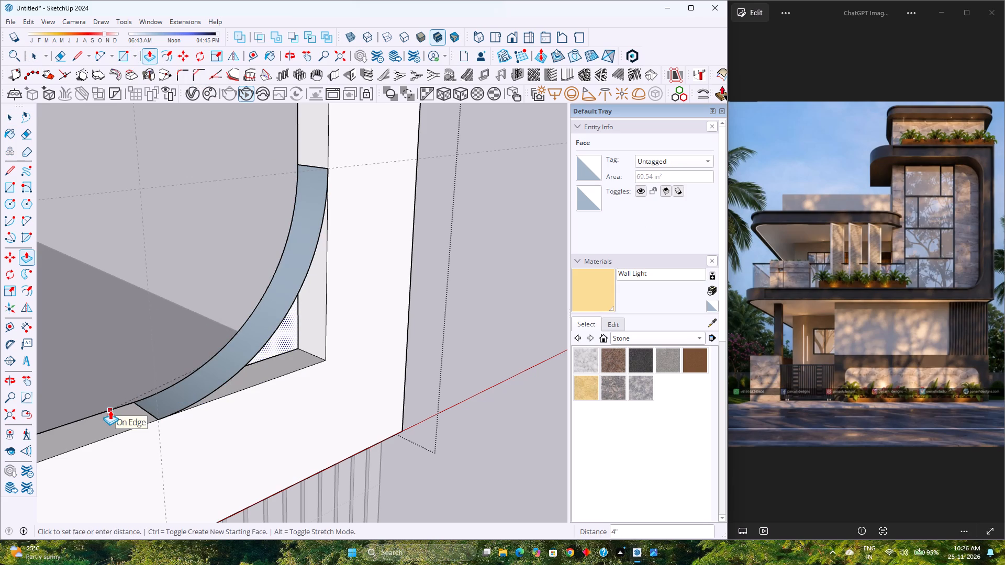
pyautogui.click(110, 410)
pyautogui.scroll(-3, 238, 363)
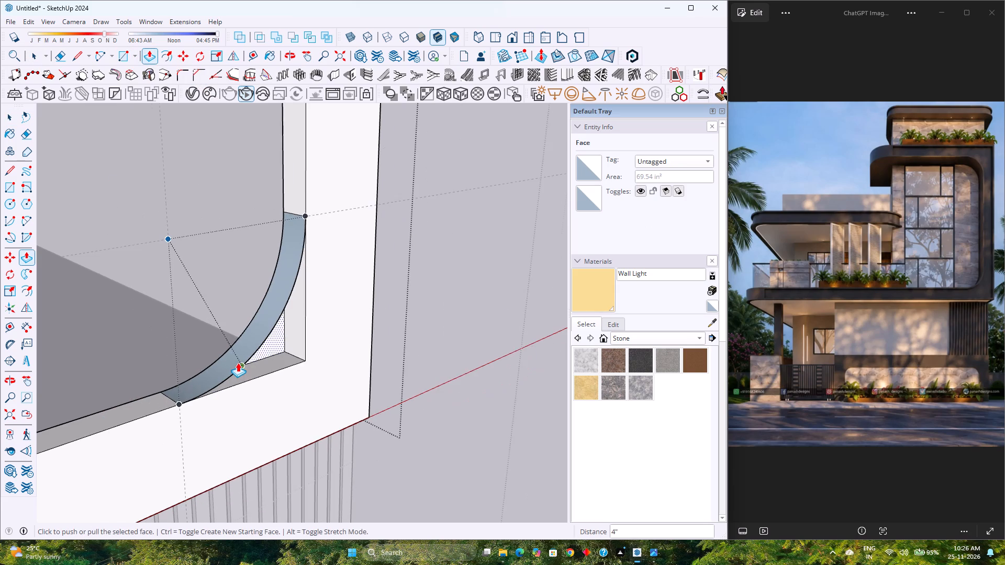
pyautogui.scroll(-7, 238, 363)
# Draw a 1'6" line down the fin's inner front edge from the arc's upper end to the corner, closing the front face.
pyautogui.press('l')
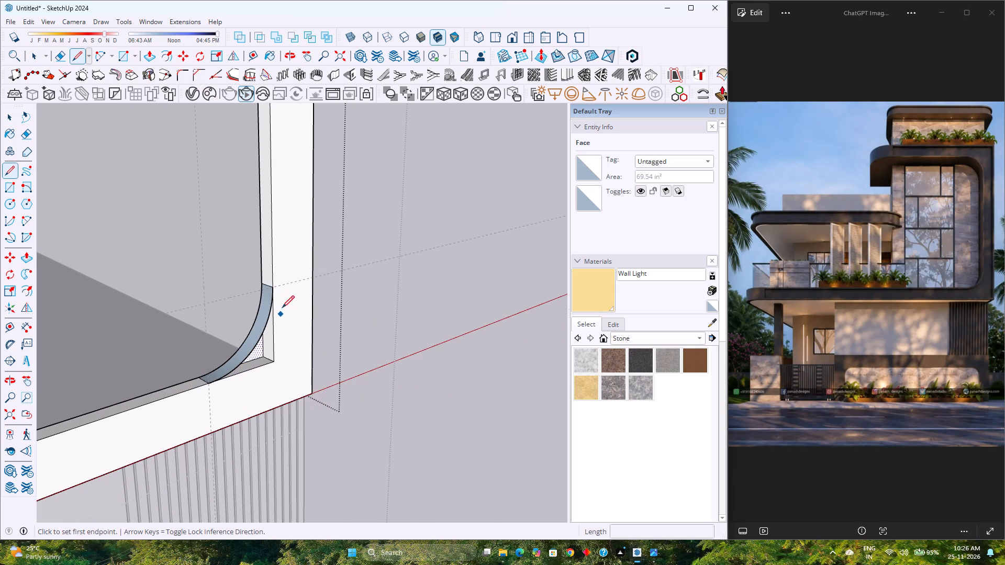
pyautogui.click(272, 287)
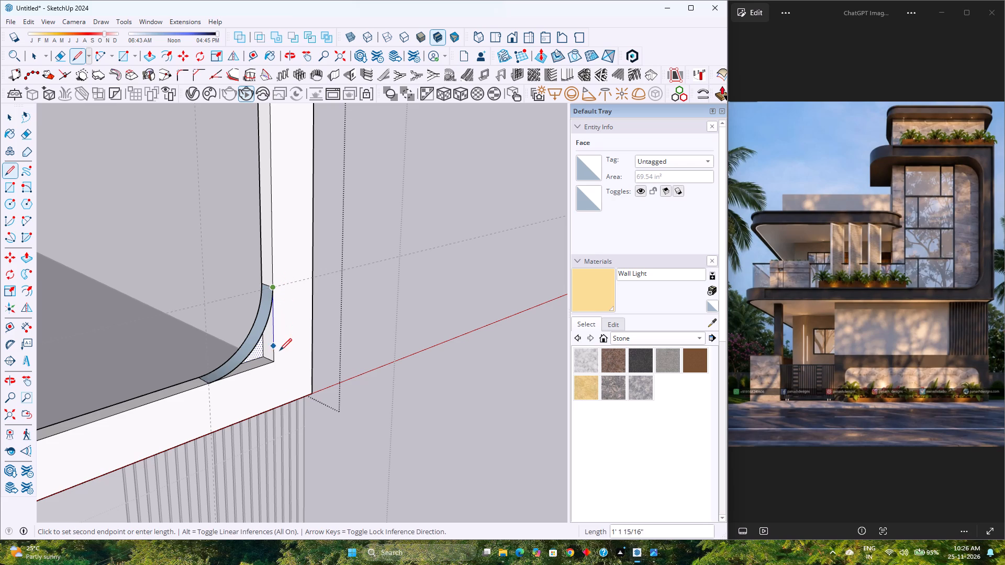
pyautogui.scroll(6, 272, 363)
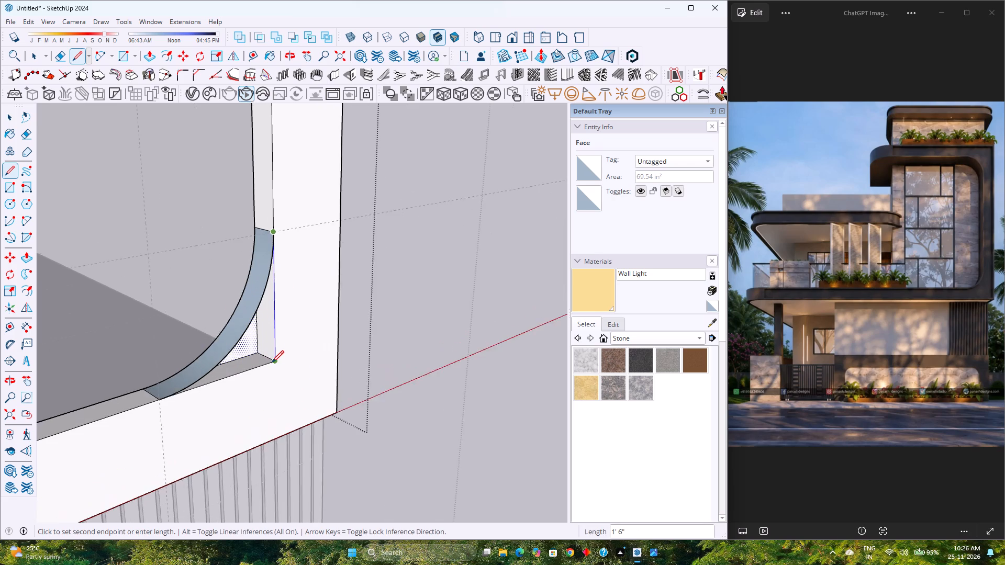
pyautogui.scroll(3, 272, 363)
pyautogui.click(276, 363)
pyautogui.press('space')
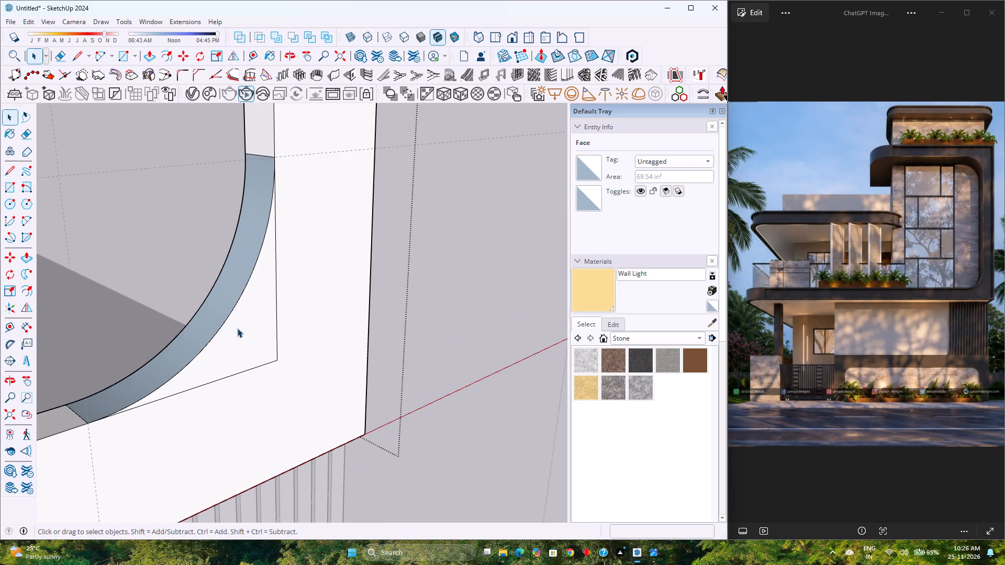
# Reverse the reversed corner face on the rear side and the curved fillet surface.
pyautogui.scroll(1, 234, 327)
pyautogui.moveTo(240, 327); pyautogui.dragTo(608, 318, button='middle')
pyautogui.click(195, 359)
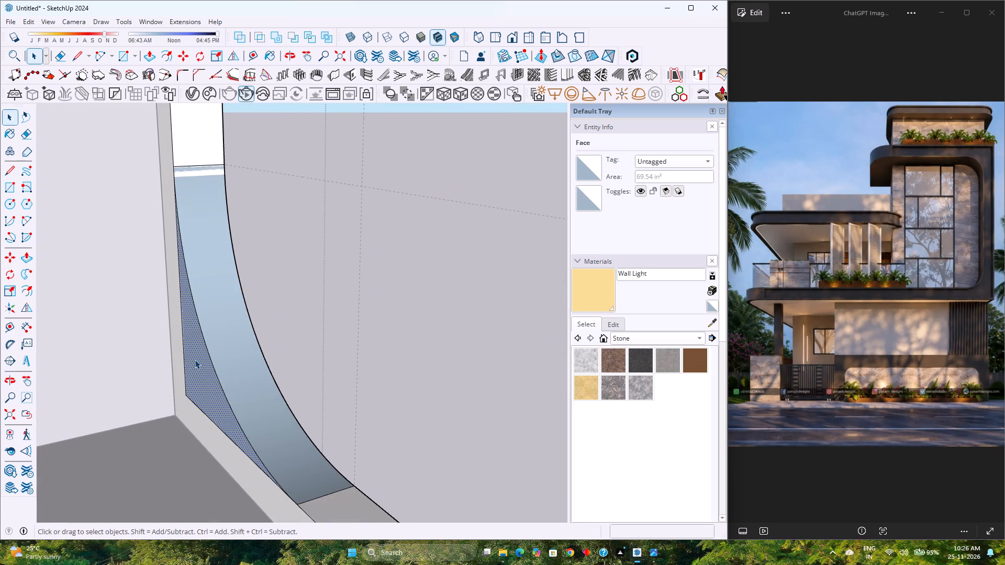
pyautogui.rightClick(195, 359)
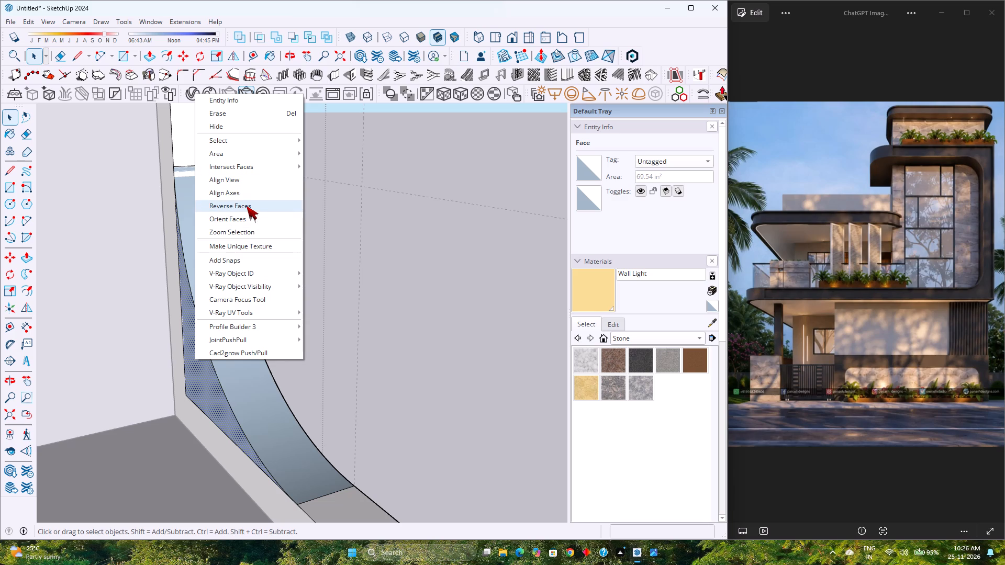
pyautogui.click(246, 208)
pyautogui.click(229, 306)
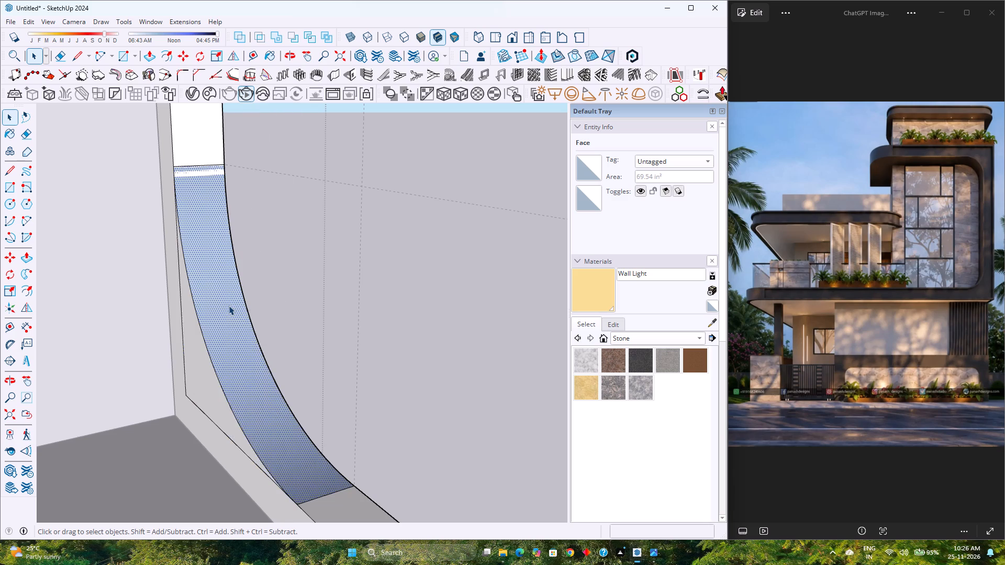
pyautogui.rightClick(229, 306)
pyautogui.click(269, 414)
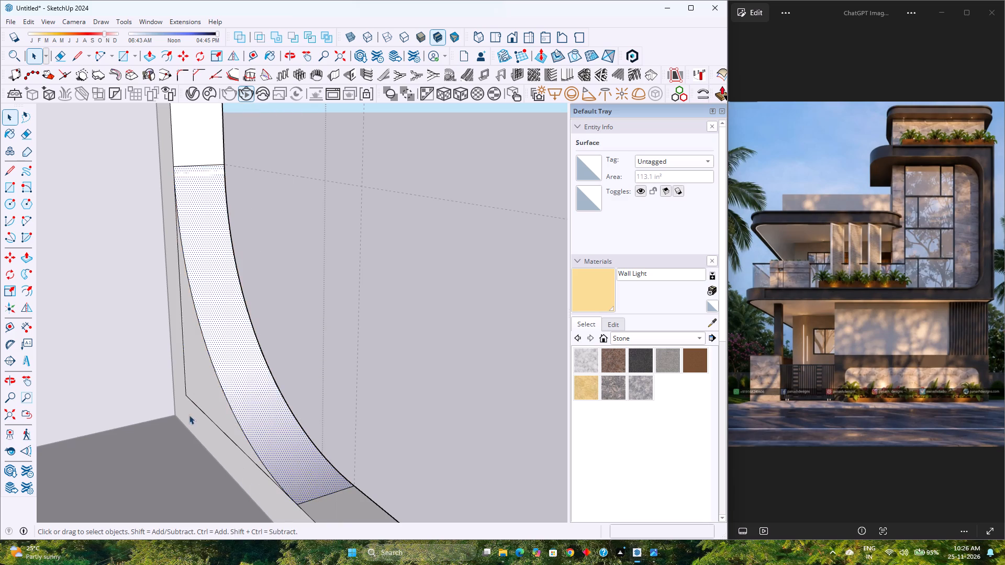
# Erase the leftover straight corner edges on the rear face of the slab and fin.
pyautogui.moveTo(188, 415); pyautogui.dragTo(353, 368, button='middle')
pyautogui.middleClick(353, 368)
pyautogui.press('e')
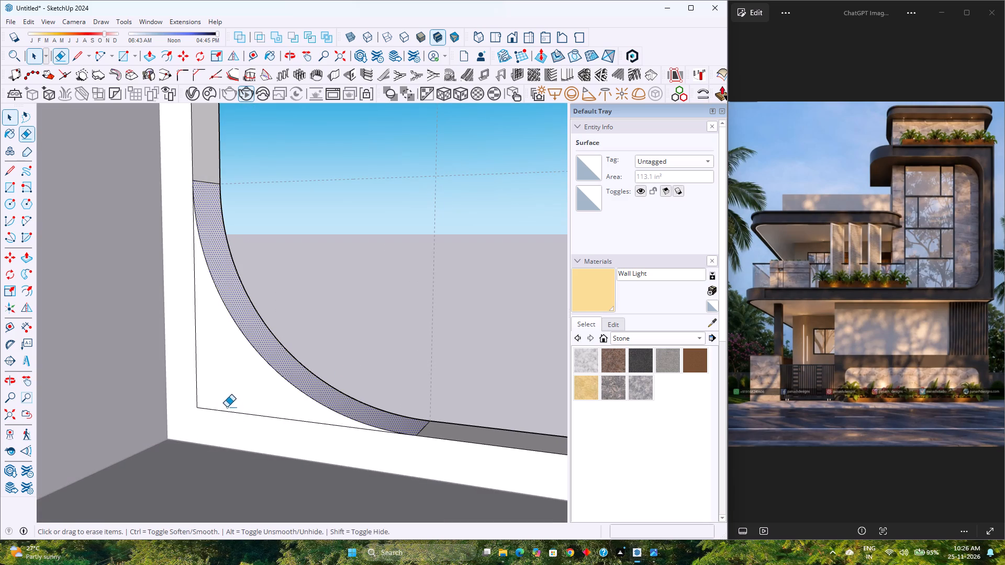
pyautogui.moveTo(198, 370); pyautogui.dragTo(192, 365)
pyautogui.moveTo(226, 393); pyautogui.dragTo(228, 423)
pyautogui.scroll(-3, 233, 413)
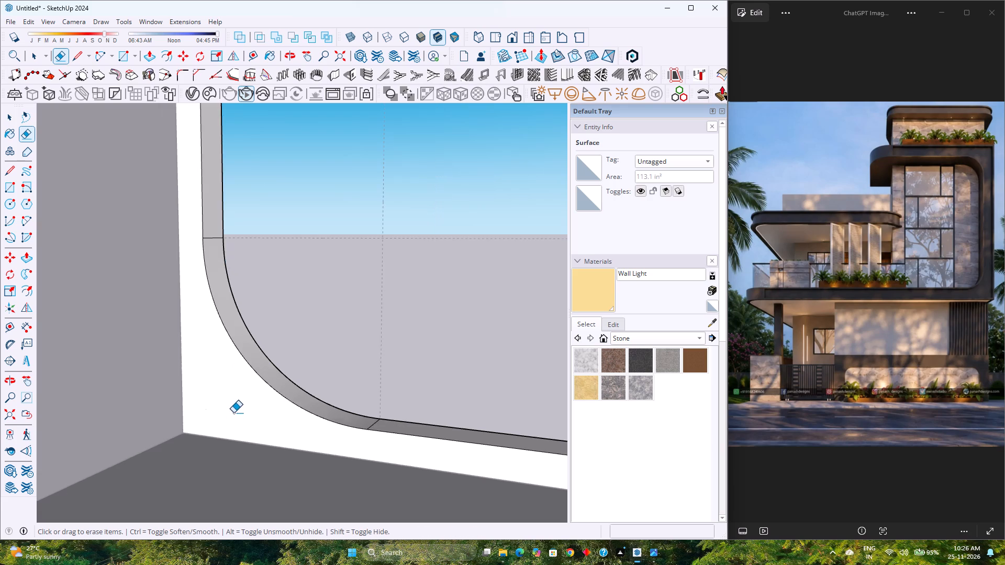
# Erase the leftover straight corner edges on the front face of the slab and fin.
pyautogui.moveTo(238, 409); pyautogui.dragTo(105, 439, button='middle')
pyautogui.scroll(-2, 205, 409)
pyautogui.moveTo(241, 406); pyautogui.dragTo(0, 405, button='middle')
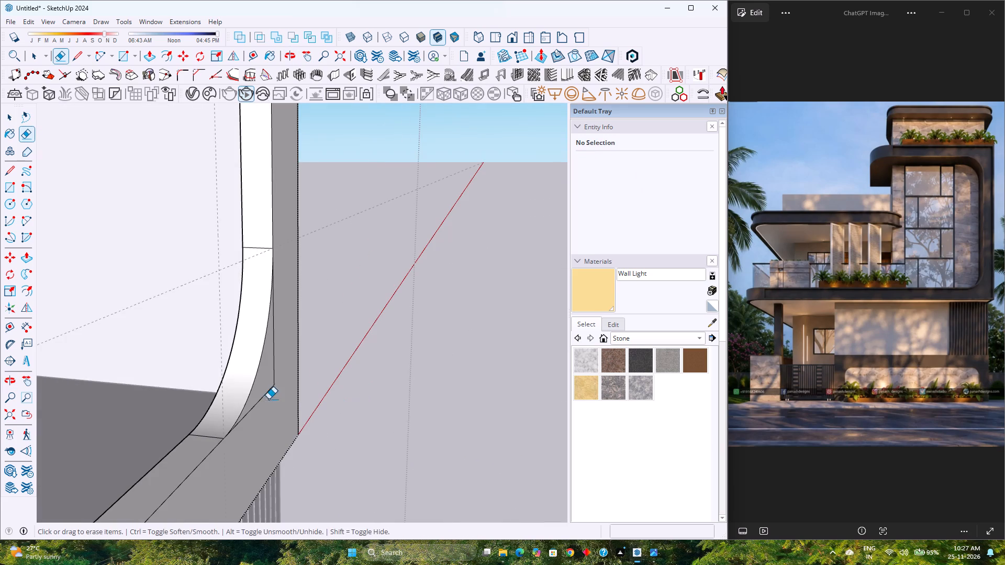
pyautogui.moveTo(296, 403); pyautogui.dragTo(131, 389, button='middle')
pyautogui.middleClick(130, 389)
pyautogui.middleClick(128, 389)
pyautogui.moveTo(214, 381); pyautogui.dragTo(220, 366)
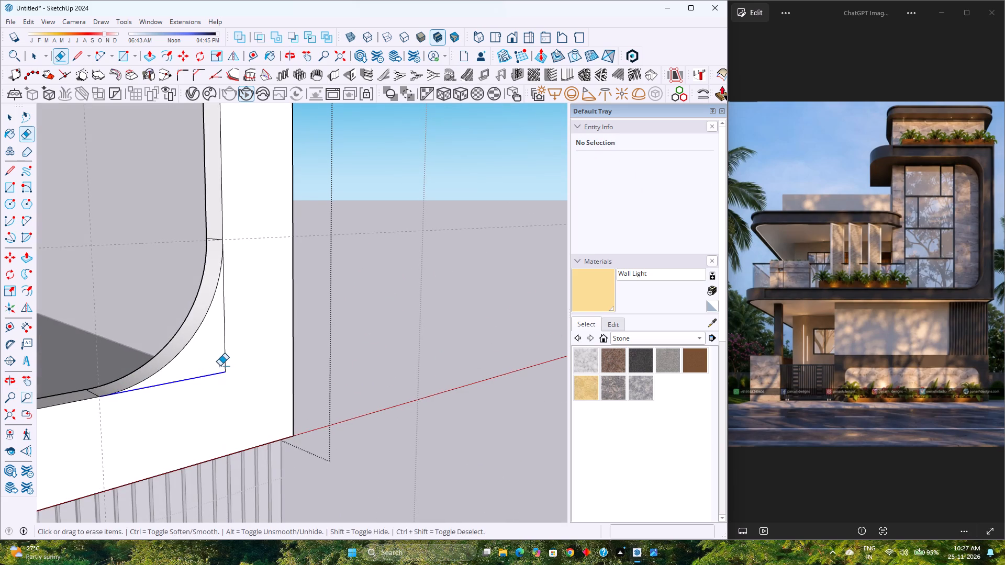
pyautogui.moveTo(220, 366); pyautogui.dragTo(231, 361)
pyautogui.press('space')
# Hide the front face of the slab and fin and delete the leftover 4" edge inside the corner.
pyautogui.click(228, 359)
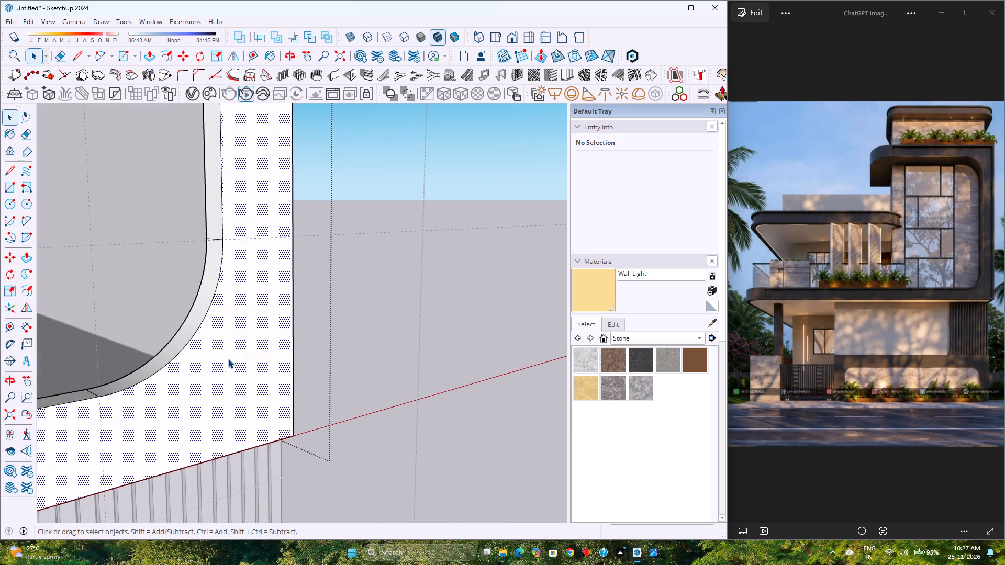
pyautogui.rightClick(228, 359)
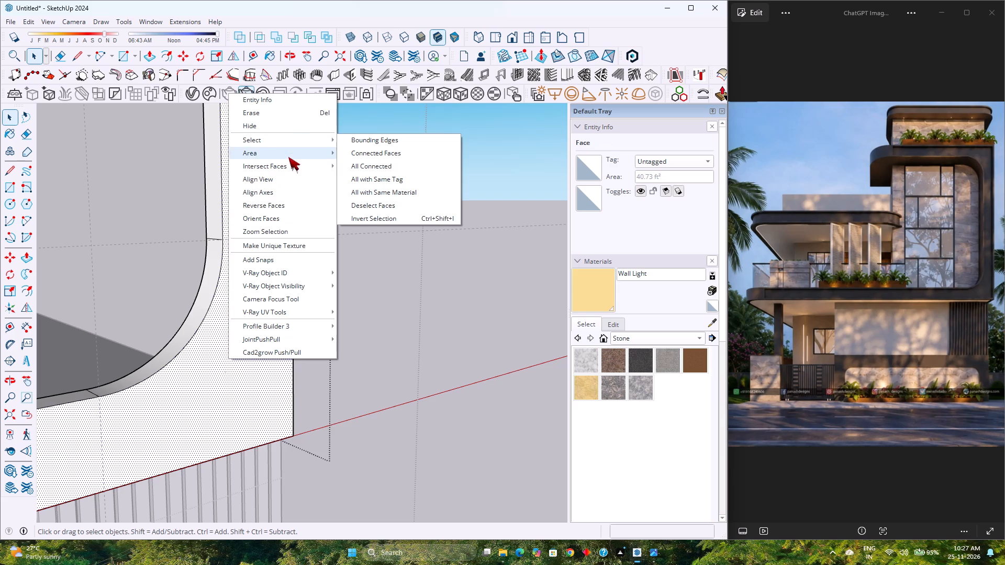
pyautogui.click(290, 126)
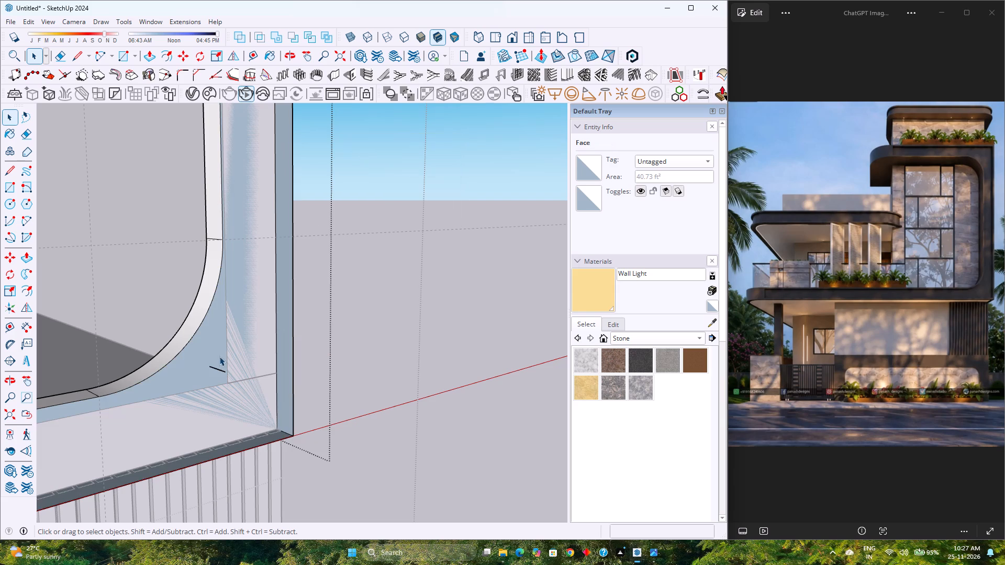
pyautogui.click(215, 368)
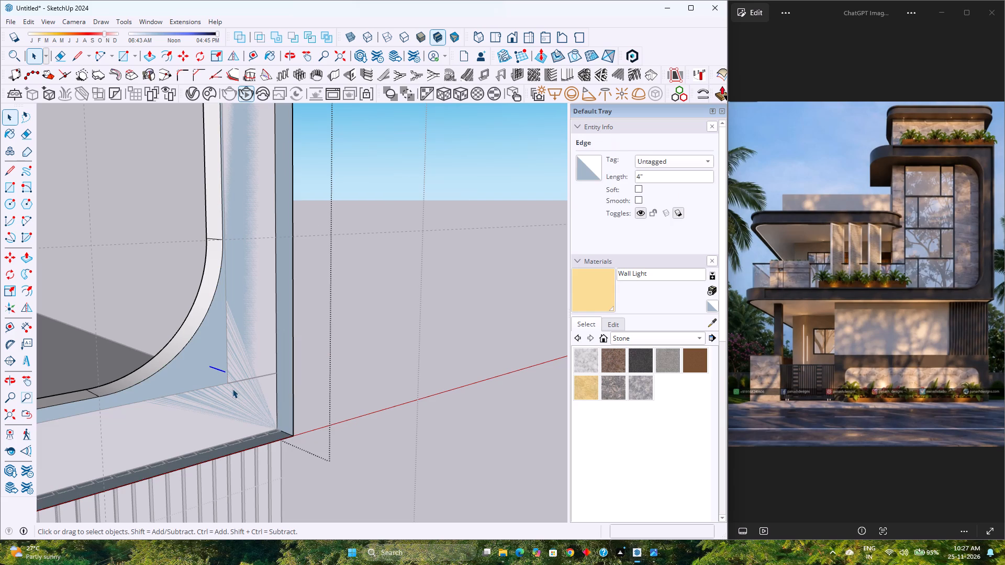
pyautogui.press('Delete')
# Unhide all hidden geometry to restore the slab and fin's front face.
pyautogui.moveTo(251, 382); pyautogui.dragTo(120, 395, button='middle')
pyautogui.middleClick(120, 395)
pyautogui.scroll(-2, 121, 395)
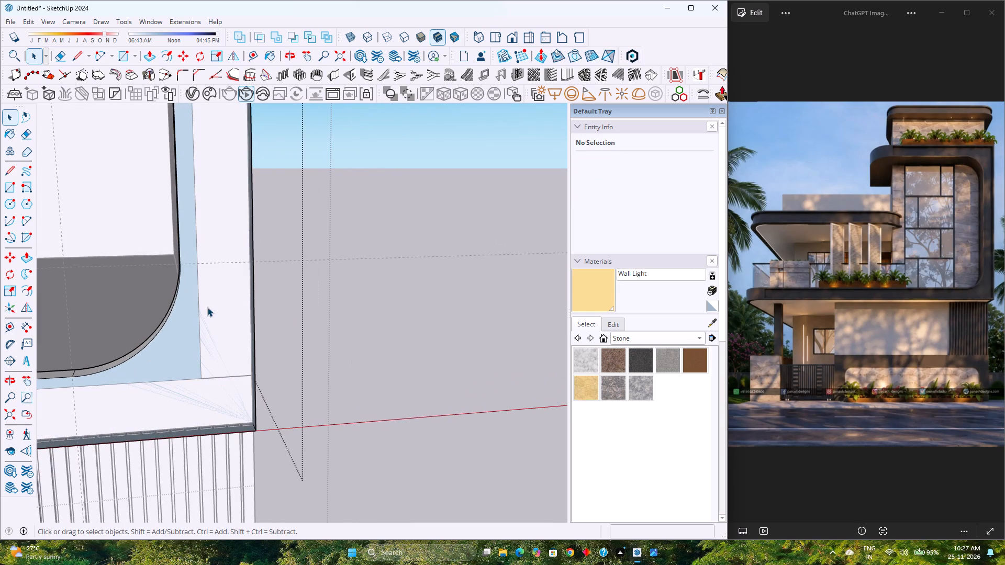
pyautogui.scroll(-1, 235, 297)
pyautogui.keyDown('shift'); pyautogui.moveTo(253, 309); pyautogui.dragTo(379, 396, button='middle'); pyautogui.keyUp('shift')
pyautogui.keyDown('shift'); pyautogui.middleClick(379, 396); pyautogui.keyUp('shift')
pyautogui.scroll(-10, 376, 383)
pyautogui.moveTo(378, 388); pyautogui.dragTo(350, 339, button='middle')
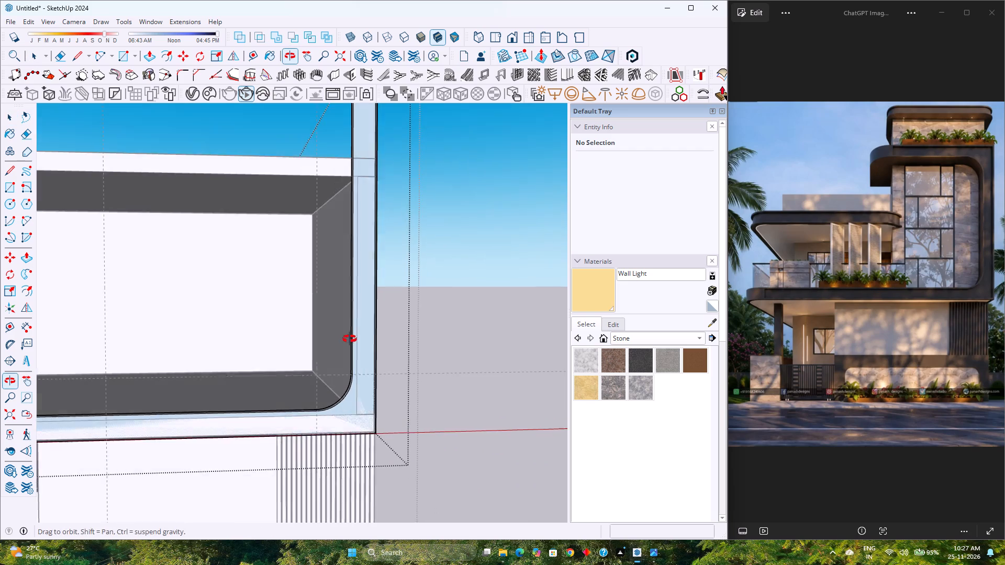
pyautogui.moveTo(350, 339); pyautogui.dragTo(350, 338, button='middle')
pyautogui.middleClick(350, 338)
pyautogui.scroll(-3, 348, 336)
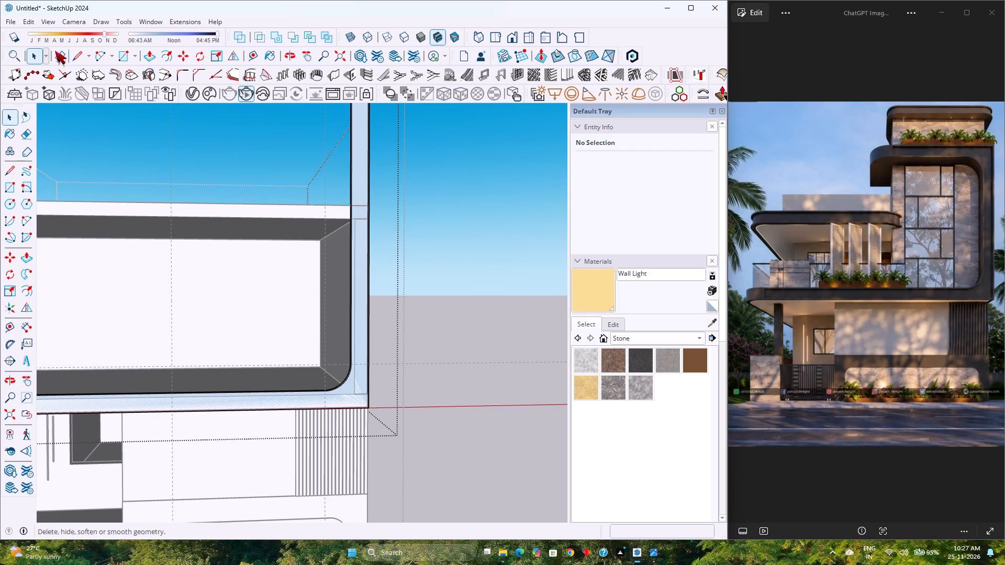
pyautogui.click(29, 25)
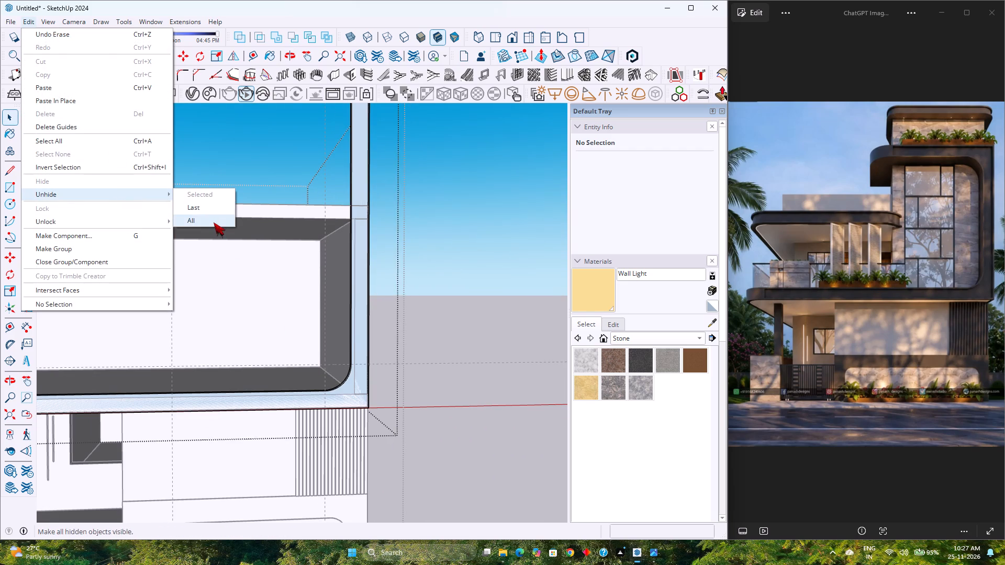
pyautogui.click(214, 222)
pyautogui.scroll(-2, 386, 419)
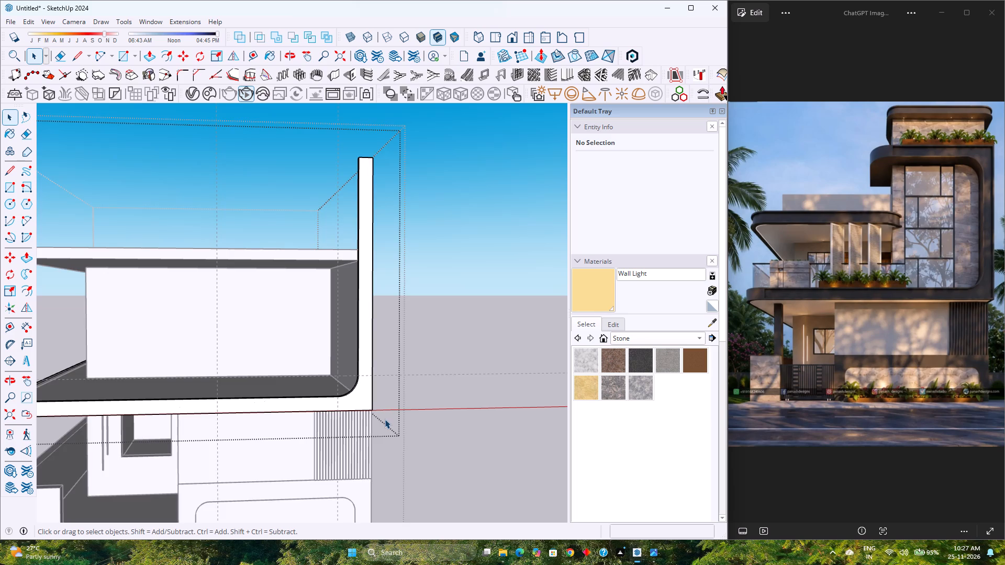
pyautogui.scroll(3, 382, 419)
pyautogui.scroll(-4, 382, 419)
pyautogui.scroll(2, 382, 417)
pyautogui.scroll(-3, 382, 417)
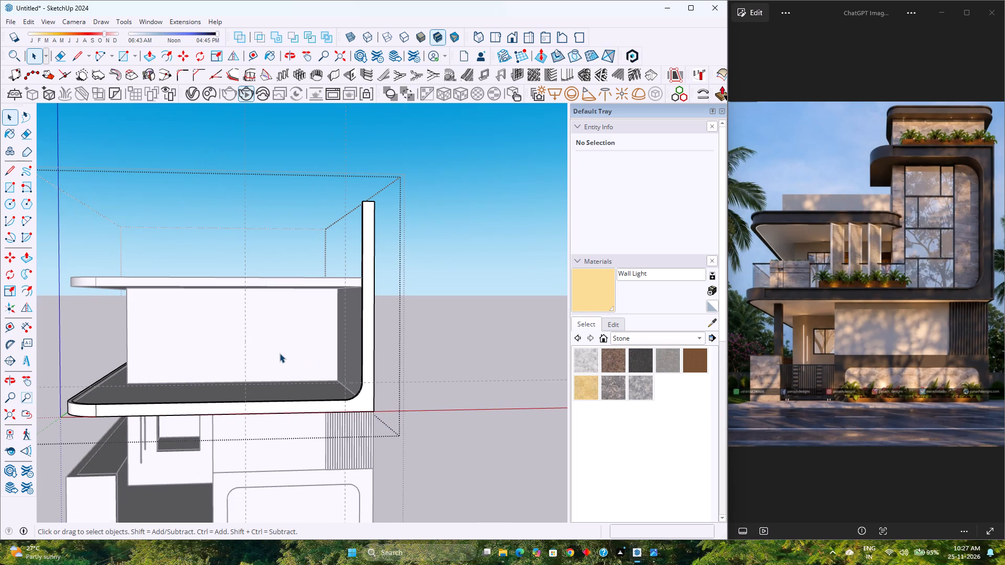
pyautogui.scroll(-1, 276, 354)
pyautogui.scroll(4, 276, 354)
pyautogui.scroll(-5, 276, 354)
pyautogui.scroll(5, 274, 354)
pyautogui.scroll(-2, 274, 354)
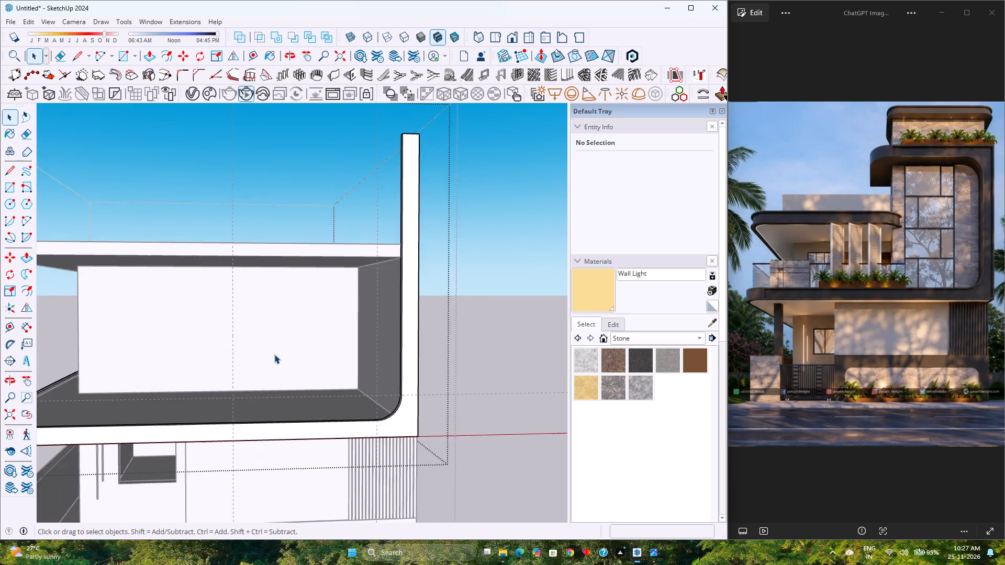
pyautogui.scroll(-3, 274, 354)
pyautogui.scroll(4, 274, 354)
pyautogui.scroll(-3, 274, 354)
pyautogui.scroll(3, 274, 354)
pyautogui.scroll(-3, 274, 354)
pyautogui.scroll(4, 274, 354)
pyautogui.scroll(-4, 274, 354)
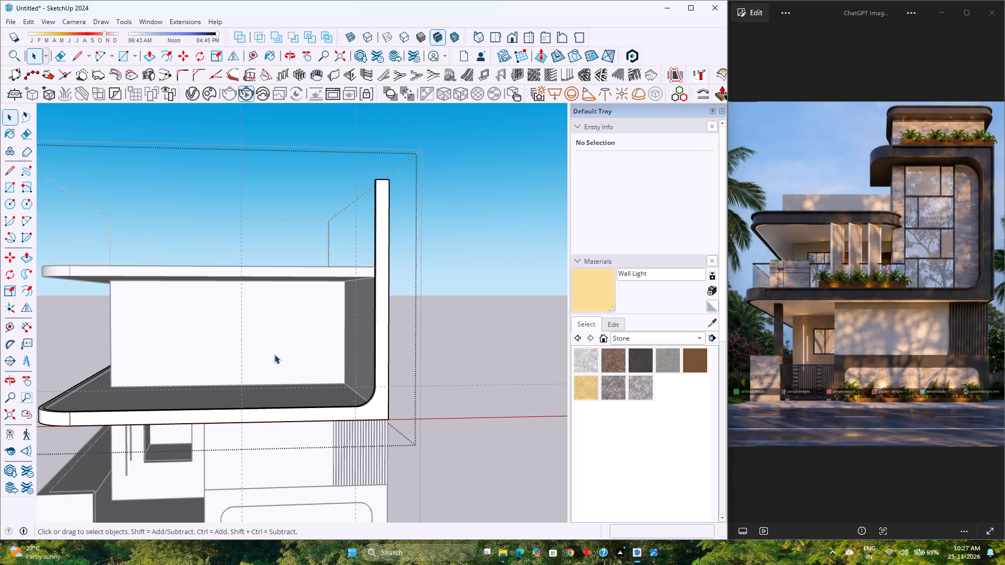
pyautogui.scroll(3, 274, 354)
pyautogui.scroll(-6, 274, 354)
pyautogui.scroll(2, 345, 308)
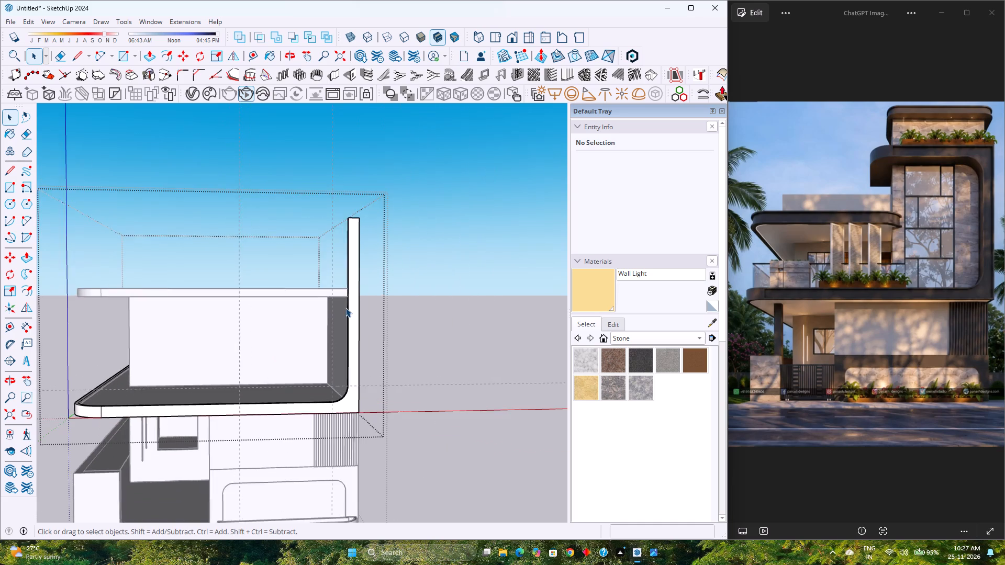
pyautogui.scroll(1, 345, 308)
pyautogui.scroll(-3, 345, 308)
# Delete the construction guides inside the slab and fin group and exit that group.
pyautogui.moveTo(243, 299); pyautogui.dragTo(268, 315, button='middle')
pyautogui.middleClick(268, 315)
pyautogui.click(446, 326)
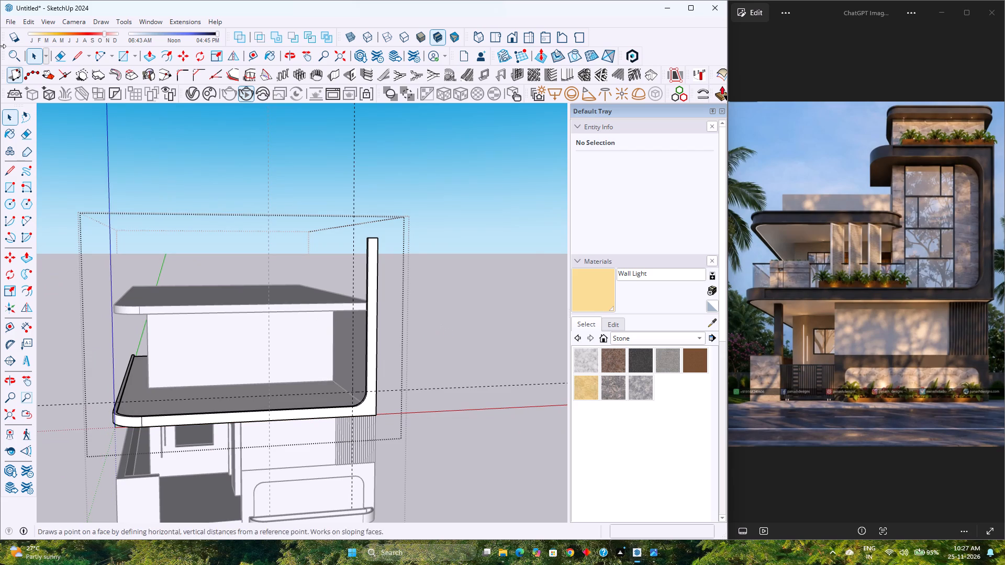
pyautogui.click(27, 18)
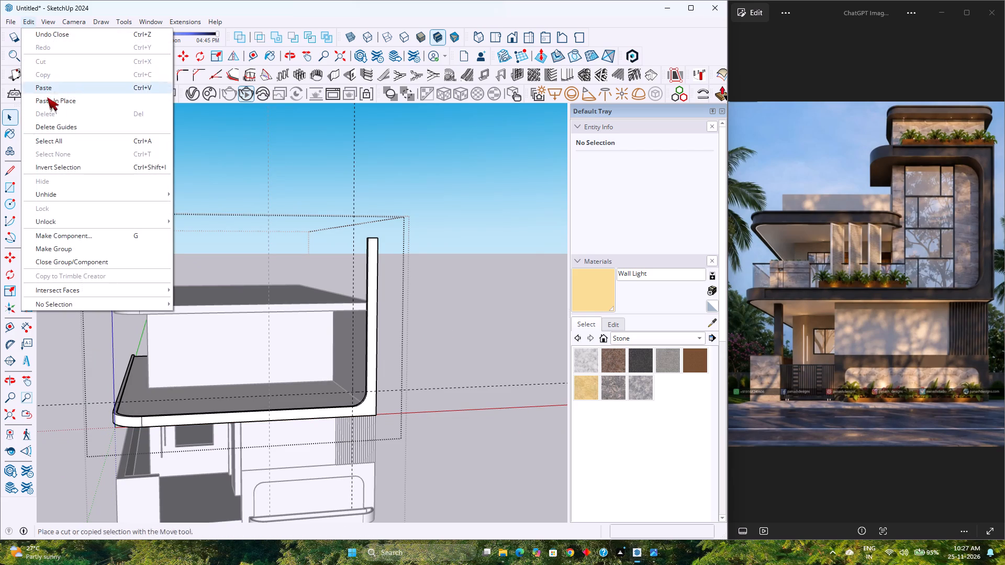
pyautogui.click(72, 121)
pyautogui.click(522, 265)
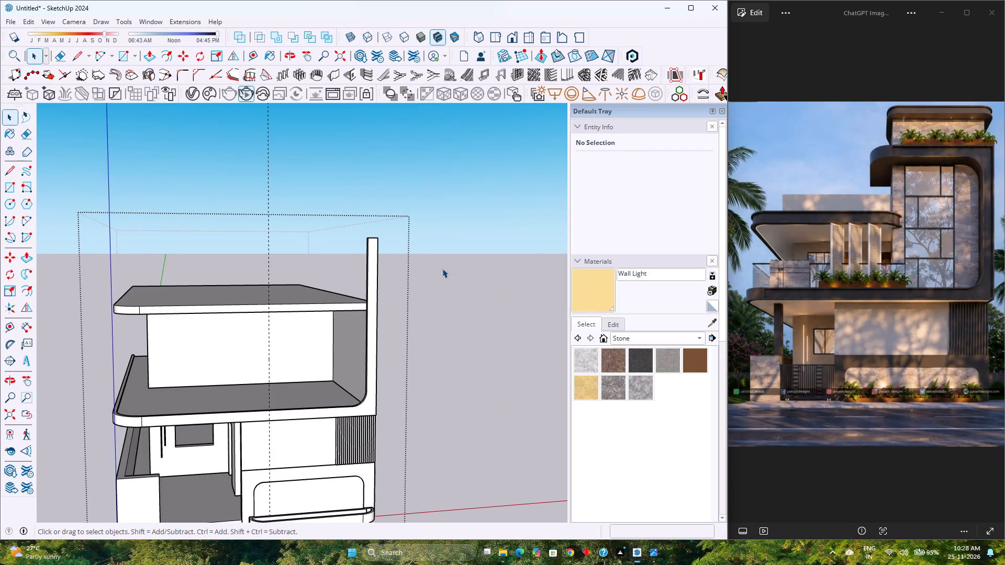
# Examine the whole house from the front with the rounded slab and fin.
pyautogui.scroll(-3, 315, 385)
pyautogui.scroll(3, 315, 385)
pyautogui.moveTo(315, 385); pyautogui.dragTo(314, 378, button='middle')
pyautogui.scroll(-4, 314, 378)
pyautogui.moveTo(314, 378); pyautogui.dragTo(312, 376, button='middle')
pyautogui.scroll(1, 314, 378)
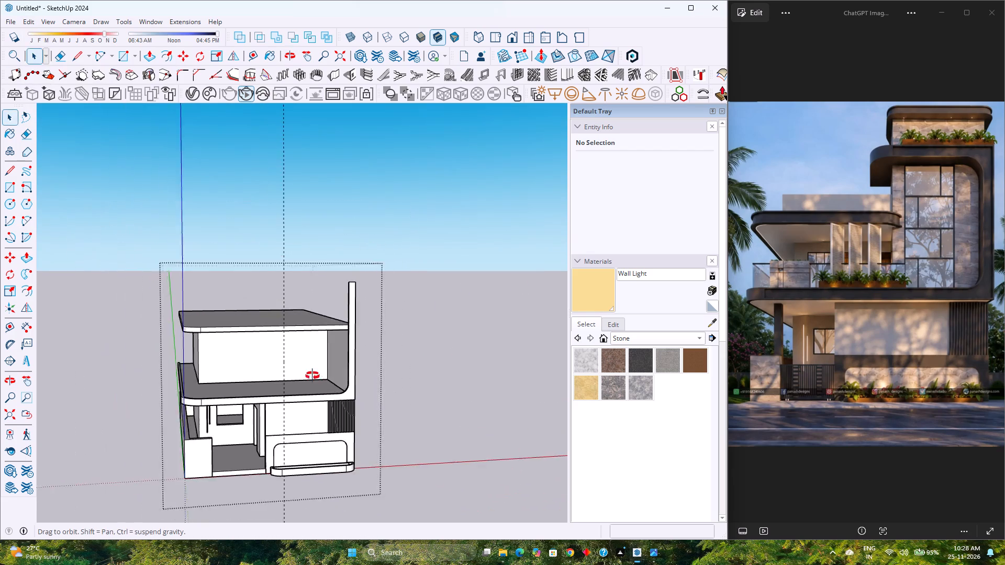
pyautogui.moveTo(312, 376); pyautogui.dragTo(267, 354, button='middle')
pyautogui.middleClick(267, 354)
pyautogui.scroll(1, 267, 354)
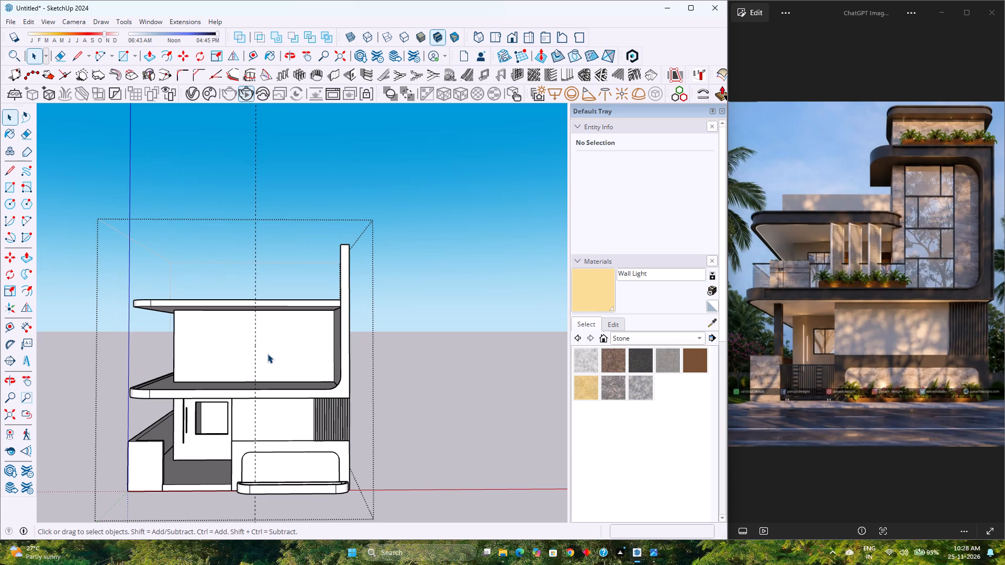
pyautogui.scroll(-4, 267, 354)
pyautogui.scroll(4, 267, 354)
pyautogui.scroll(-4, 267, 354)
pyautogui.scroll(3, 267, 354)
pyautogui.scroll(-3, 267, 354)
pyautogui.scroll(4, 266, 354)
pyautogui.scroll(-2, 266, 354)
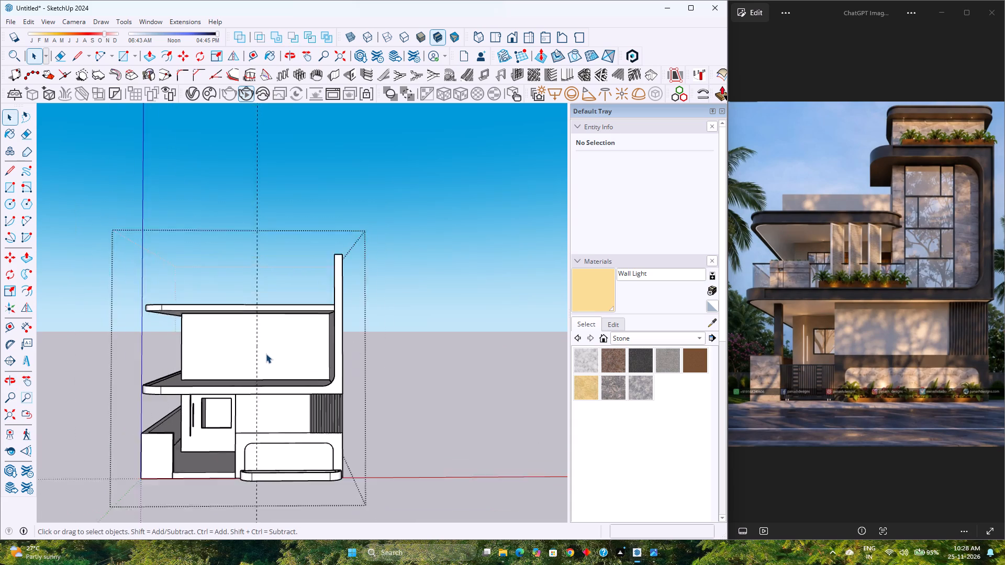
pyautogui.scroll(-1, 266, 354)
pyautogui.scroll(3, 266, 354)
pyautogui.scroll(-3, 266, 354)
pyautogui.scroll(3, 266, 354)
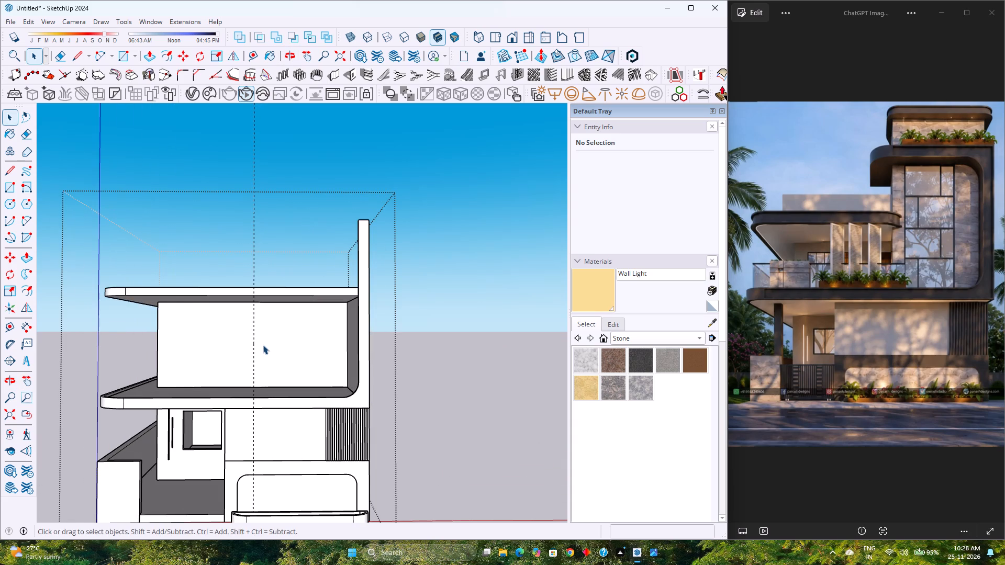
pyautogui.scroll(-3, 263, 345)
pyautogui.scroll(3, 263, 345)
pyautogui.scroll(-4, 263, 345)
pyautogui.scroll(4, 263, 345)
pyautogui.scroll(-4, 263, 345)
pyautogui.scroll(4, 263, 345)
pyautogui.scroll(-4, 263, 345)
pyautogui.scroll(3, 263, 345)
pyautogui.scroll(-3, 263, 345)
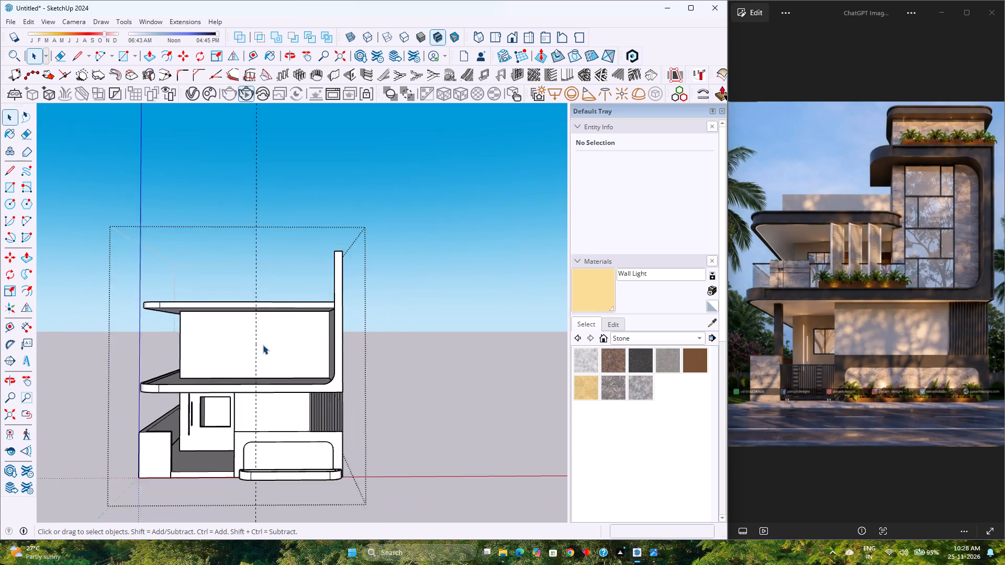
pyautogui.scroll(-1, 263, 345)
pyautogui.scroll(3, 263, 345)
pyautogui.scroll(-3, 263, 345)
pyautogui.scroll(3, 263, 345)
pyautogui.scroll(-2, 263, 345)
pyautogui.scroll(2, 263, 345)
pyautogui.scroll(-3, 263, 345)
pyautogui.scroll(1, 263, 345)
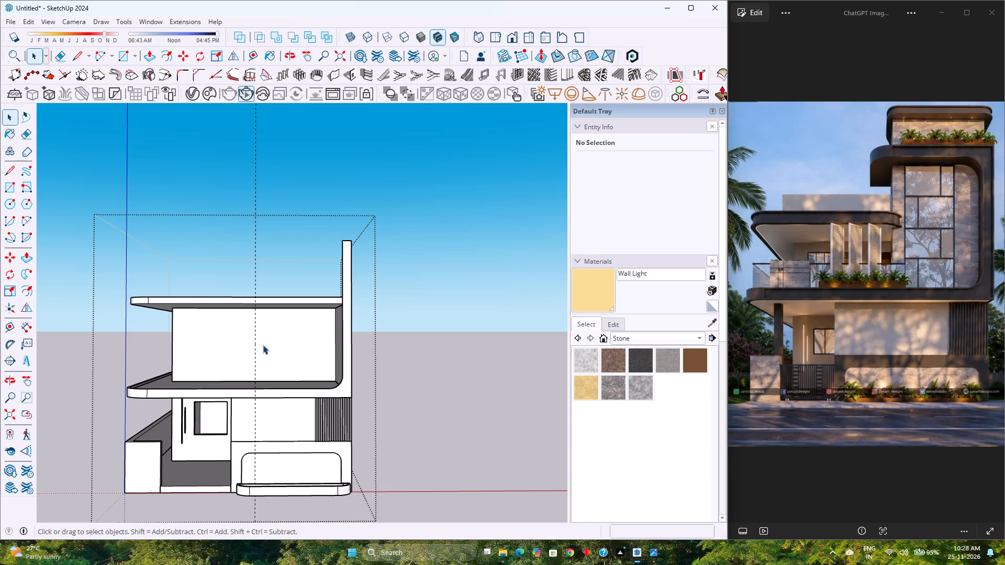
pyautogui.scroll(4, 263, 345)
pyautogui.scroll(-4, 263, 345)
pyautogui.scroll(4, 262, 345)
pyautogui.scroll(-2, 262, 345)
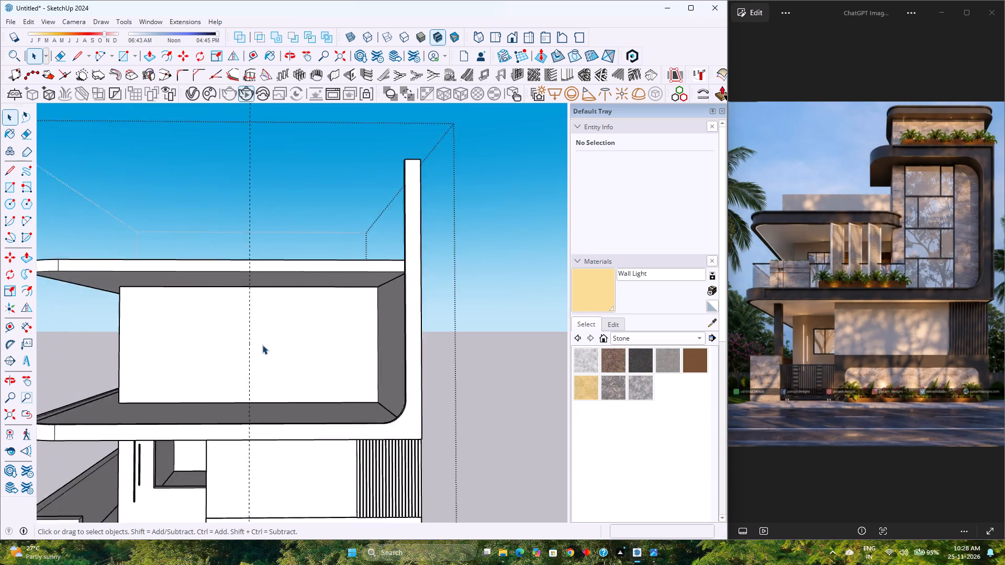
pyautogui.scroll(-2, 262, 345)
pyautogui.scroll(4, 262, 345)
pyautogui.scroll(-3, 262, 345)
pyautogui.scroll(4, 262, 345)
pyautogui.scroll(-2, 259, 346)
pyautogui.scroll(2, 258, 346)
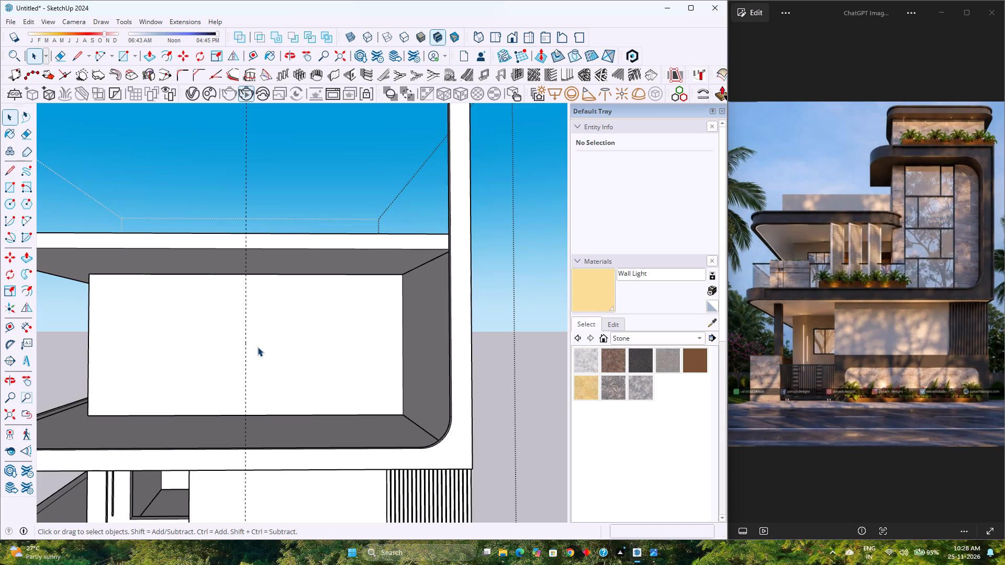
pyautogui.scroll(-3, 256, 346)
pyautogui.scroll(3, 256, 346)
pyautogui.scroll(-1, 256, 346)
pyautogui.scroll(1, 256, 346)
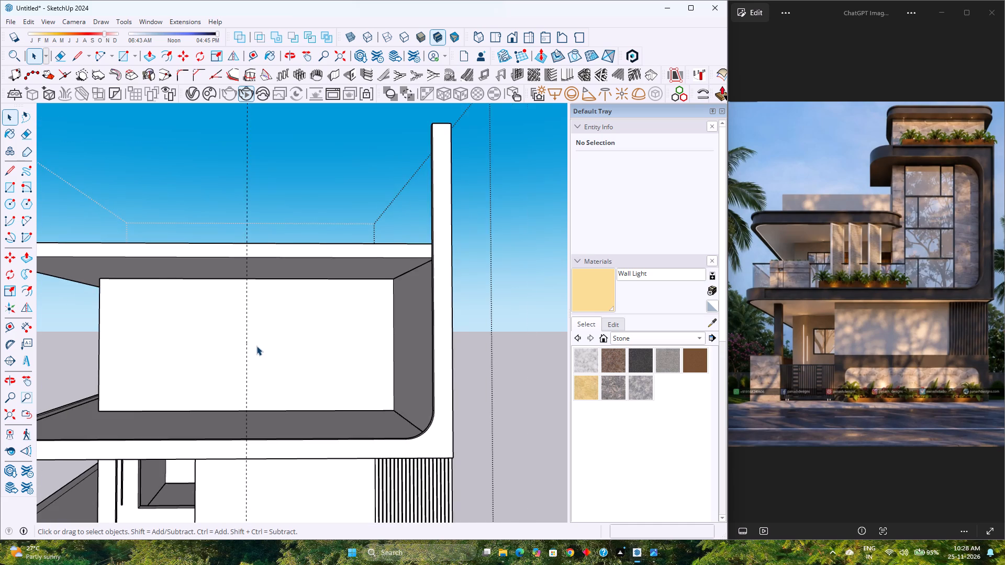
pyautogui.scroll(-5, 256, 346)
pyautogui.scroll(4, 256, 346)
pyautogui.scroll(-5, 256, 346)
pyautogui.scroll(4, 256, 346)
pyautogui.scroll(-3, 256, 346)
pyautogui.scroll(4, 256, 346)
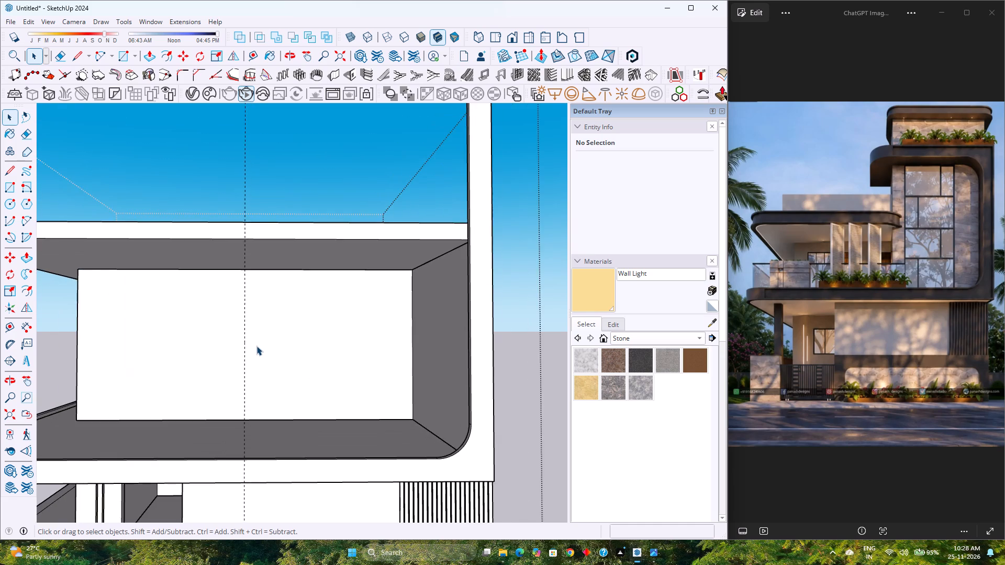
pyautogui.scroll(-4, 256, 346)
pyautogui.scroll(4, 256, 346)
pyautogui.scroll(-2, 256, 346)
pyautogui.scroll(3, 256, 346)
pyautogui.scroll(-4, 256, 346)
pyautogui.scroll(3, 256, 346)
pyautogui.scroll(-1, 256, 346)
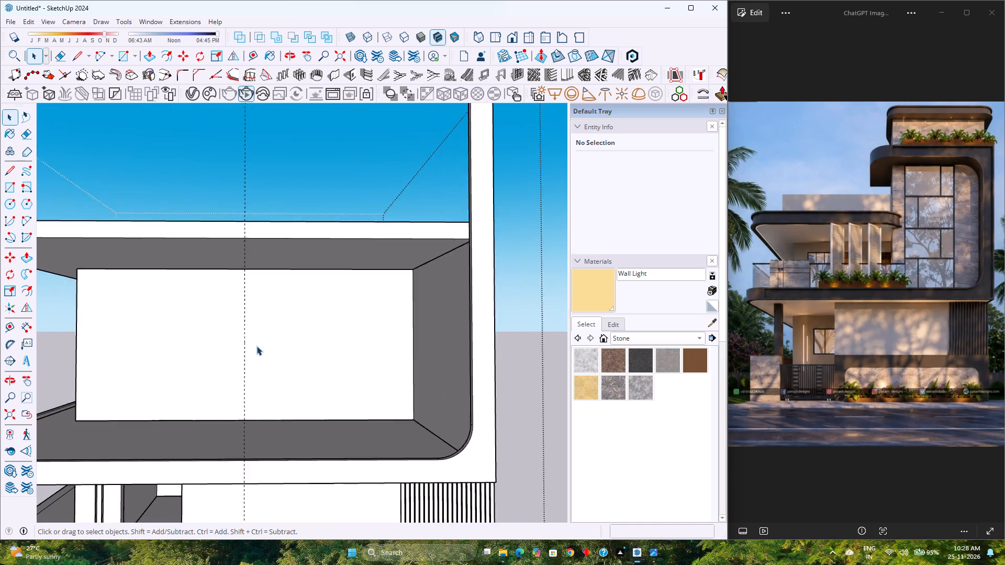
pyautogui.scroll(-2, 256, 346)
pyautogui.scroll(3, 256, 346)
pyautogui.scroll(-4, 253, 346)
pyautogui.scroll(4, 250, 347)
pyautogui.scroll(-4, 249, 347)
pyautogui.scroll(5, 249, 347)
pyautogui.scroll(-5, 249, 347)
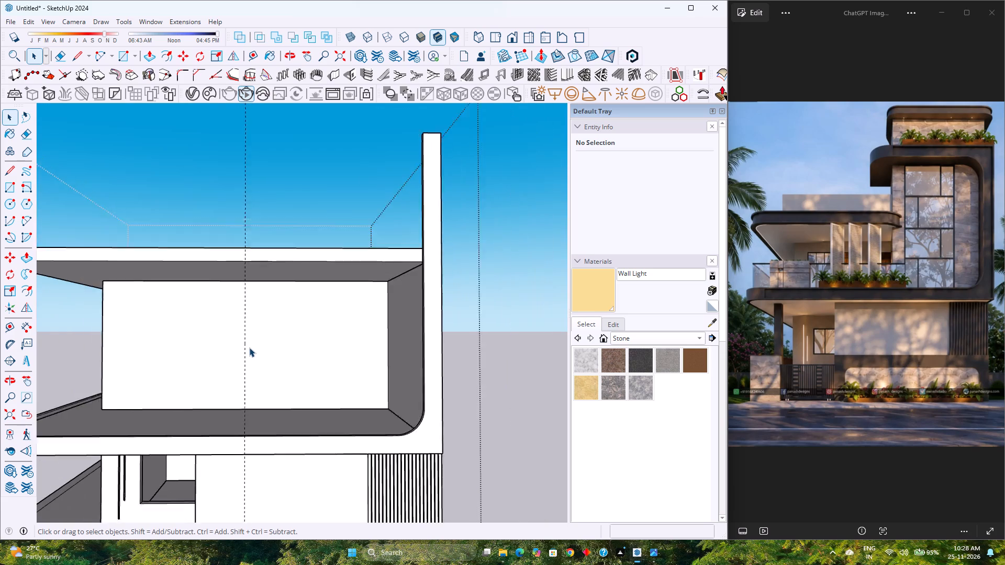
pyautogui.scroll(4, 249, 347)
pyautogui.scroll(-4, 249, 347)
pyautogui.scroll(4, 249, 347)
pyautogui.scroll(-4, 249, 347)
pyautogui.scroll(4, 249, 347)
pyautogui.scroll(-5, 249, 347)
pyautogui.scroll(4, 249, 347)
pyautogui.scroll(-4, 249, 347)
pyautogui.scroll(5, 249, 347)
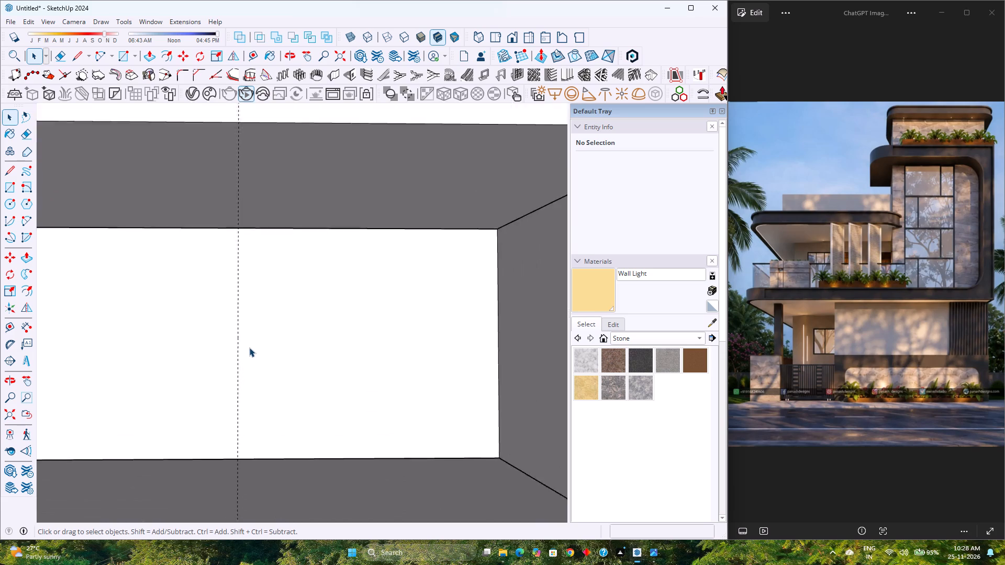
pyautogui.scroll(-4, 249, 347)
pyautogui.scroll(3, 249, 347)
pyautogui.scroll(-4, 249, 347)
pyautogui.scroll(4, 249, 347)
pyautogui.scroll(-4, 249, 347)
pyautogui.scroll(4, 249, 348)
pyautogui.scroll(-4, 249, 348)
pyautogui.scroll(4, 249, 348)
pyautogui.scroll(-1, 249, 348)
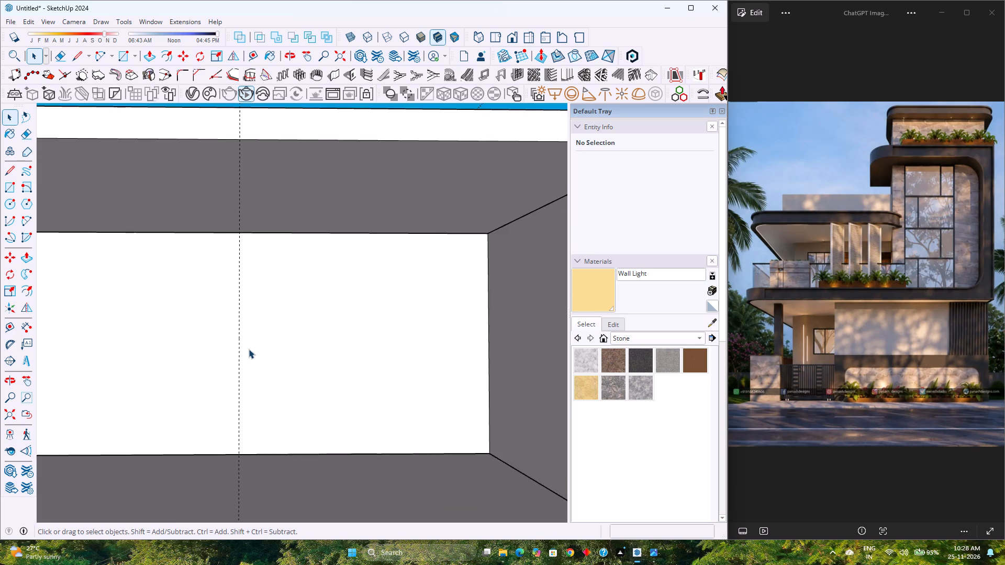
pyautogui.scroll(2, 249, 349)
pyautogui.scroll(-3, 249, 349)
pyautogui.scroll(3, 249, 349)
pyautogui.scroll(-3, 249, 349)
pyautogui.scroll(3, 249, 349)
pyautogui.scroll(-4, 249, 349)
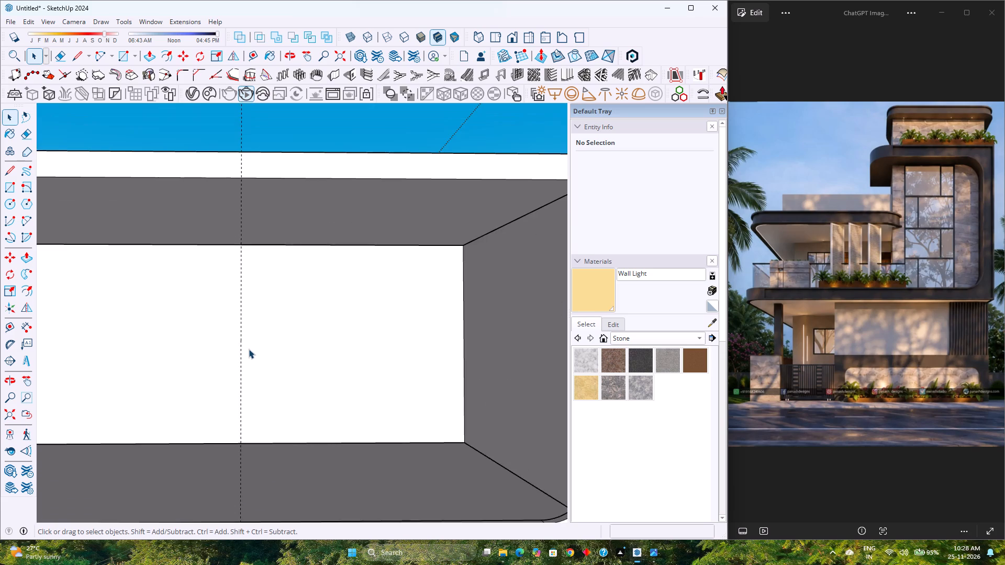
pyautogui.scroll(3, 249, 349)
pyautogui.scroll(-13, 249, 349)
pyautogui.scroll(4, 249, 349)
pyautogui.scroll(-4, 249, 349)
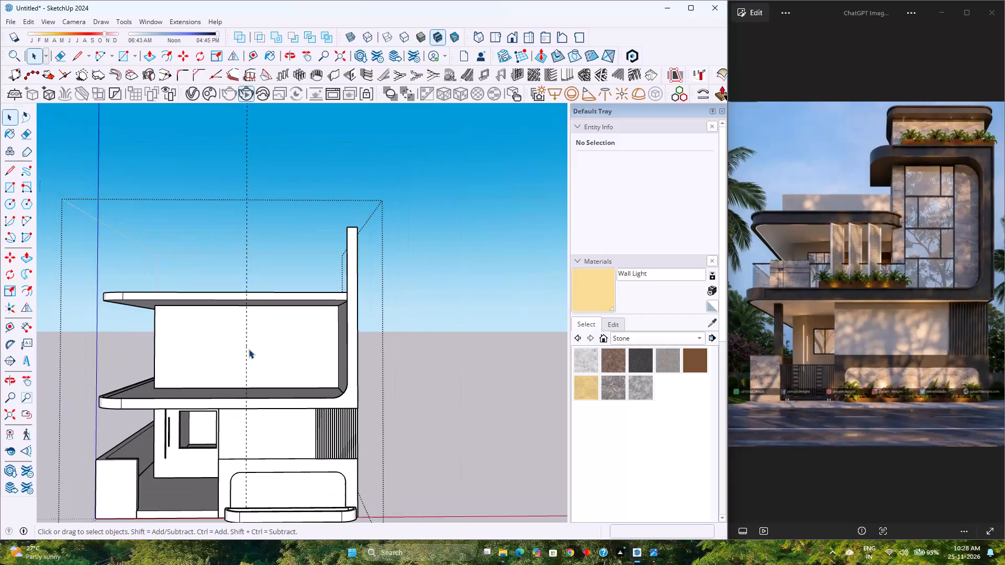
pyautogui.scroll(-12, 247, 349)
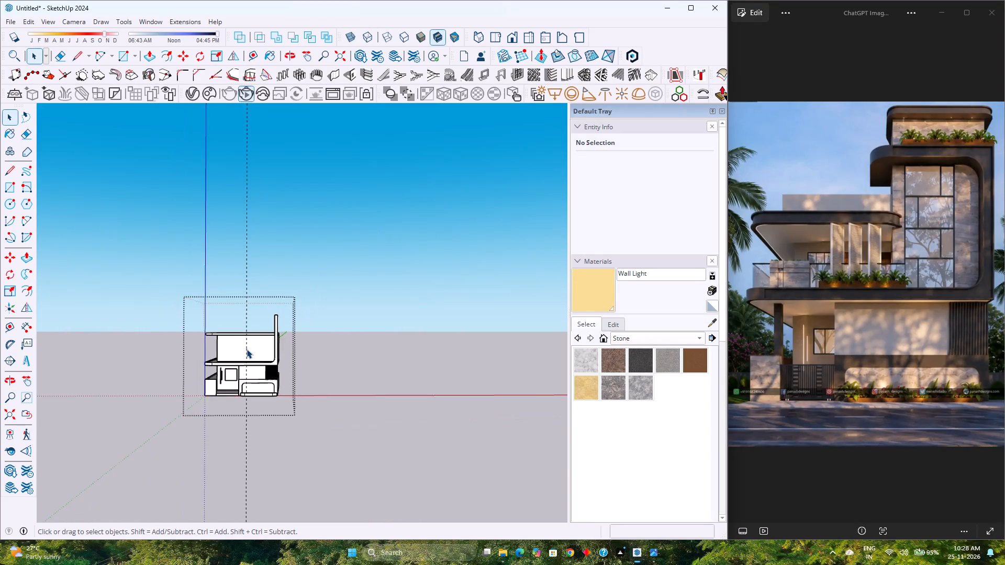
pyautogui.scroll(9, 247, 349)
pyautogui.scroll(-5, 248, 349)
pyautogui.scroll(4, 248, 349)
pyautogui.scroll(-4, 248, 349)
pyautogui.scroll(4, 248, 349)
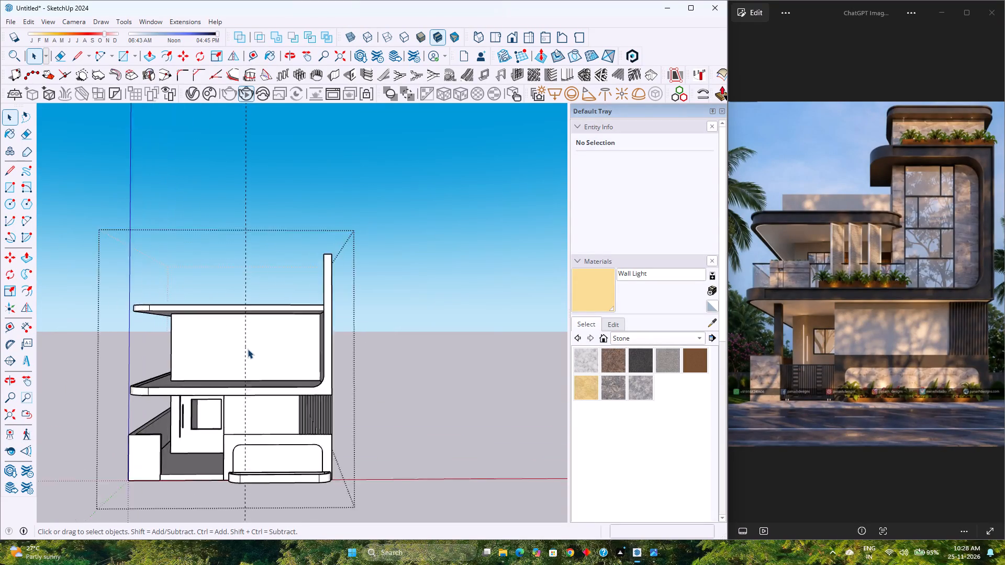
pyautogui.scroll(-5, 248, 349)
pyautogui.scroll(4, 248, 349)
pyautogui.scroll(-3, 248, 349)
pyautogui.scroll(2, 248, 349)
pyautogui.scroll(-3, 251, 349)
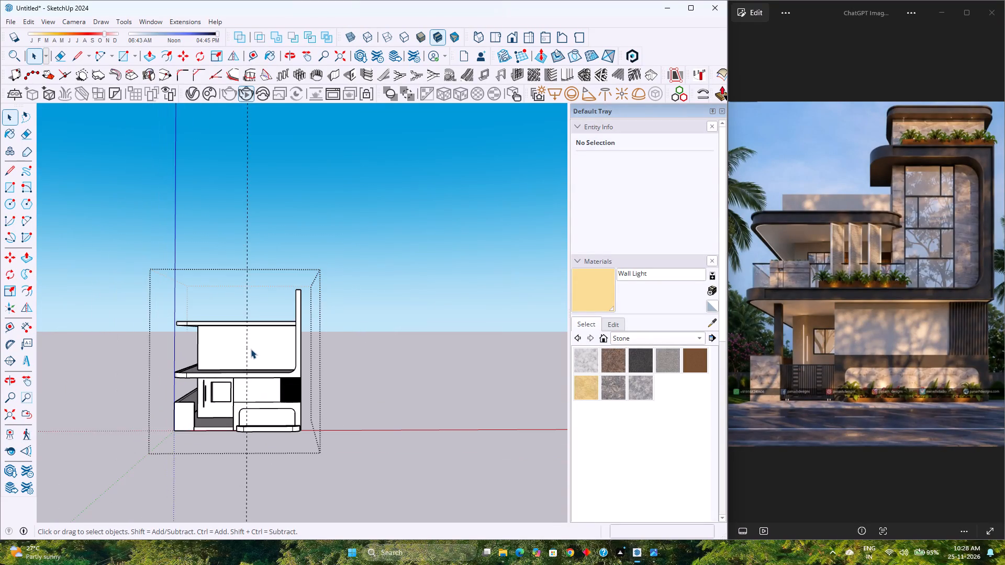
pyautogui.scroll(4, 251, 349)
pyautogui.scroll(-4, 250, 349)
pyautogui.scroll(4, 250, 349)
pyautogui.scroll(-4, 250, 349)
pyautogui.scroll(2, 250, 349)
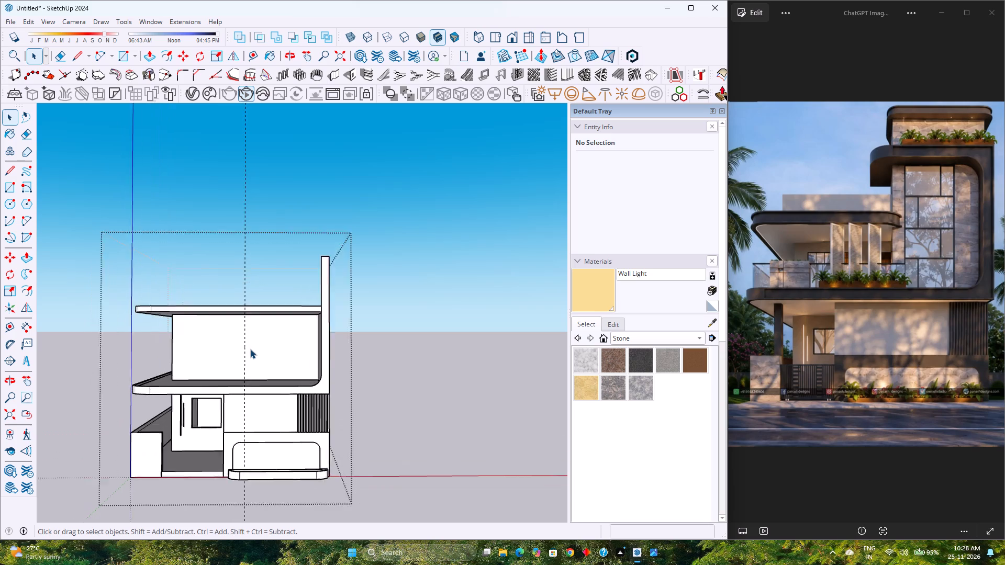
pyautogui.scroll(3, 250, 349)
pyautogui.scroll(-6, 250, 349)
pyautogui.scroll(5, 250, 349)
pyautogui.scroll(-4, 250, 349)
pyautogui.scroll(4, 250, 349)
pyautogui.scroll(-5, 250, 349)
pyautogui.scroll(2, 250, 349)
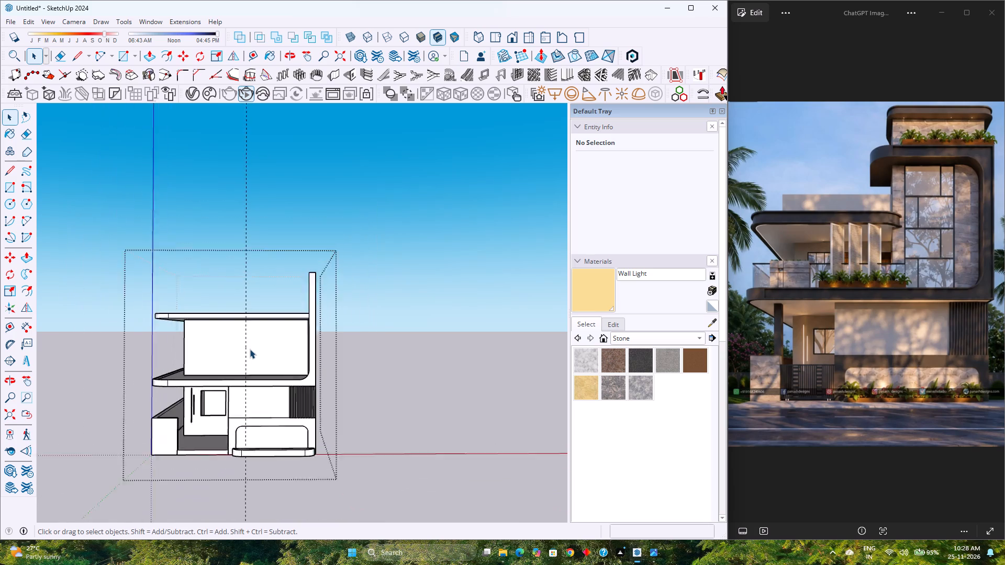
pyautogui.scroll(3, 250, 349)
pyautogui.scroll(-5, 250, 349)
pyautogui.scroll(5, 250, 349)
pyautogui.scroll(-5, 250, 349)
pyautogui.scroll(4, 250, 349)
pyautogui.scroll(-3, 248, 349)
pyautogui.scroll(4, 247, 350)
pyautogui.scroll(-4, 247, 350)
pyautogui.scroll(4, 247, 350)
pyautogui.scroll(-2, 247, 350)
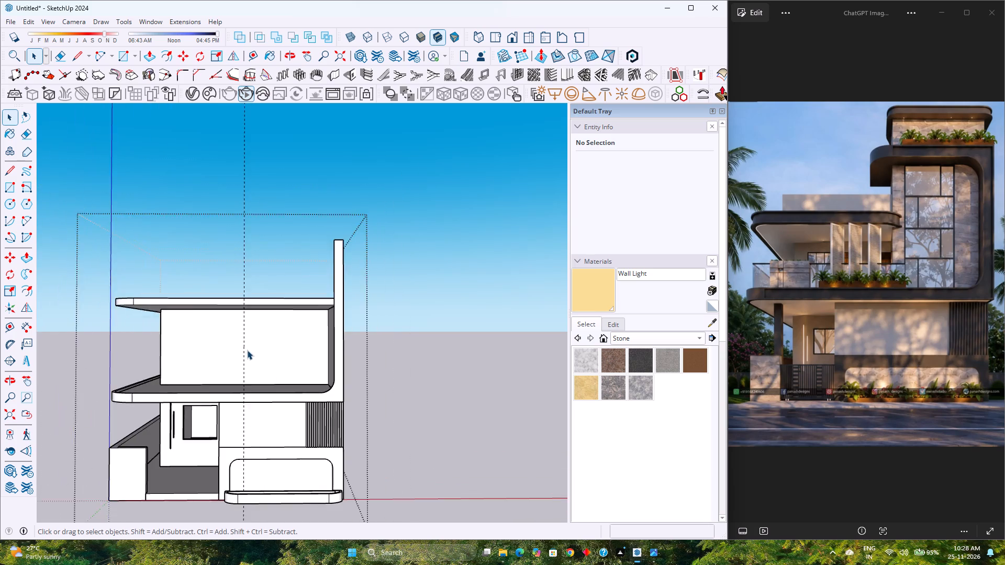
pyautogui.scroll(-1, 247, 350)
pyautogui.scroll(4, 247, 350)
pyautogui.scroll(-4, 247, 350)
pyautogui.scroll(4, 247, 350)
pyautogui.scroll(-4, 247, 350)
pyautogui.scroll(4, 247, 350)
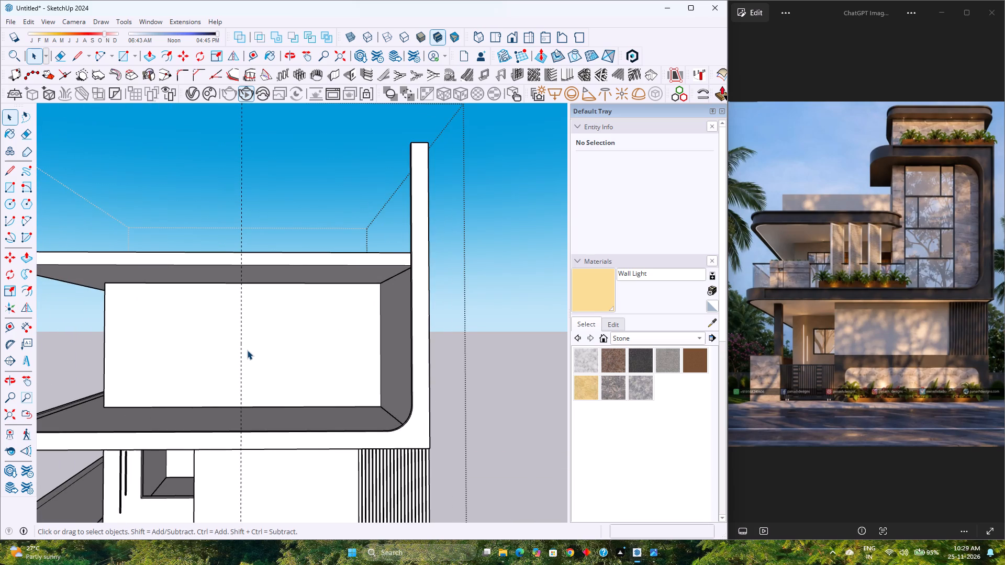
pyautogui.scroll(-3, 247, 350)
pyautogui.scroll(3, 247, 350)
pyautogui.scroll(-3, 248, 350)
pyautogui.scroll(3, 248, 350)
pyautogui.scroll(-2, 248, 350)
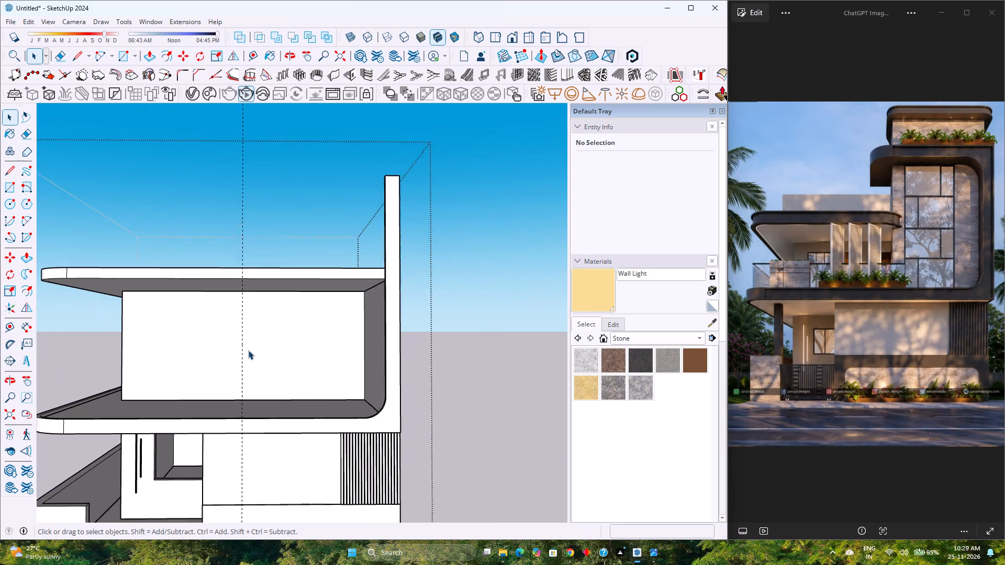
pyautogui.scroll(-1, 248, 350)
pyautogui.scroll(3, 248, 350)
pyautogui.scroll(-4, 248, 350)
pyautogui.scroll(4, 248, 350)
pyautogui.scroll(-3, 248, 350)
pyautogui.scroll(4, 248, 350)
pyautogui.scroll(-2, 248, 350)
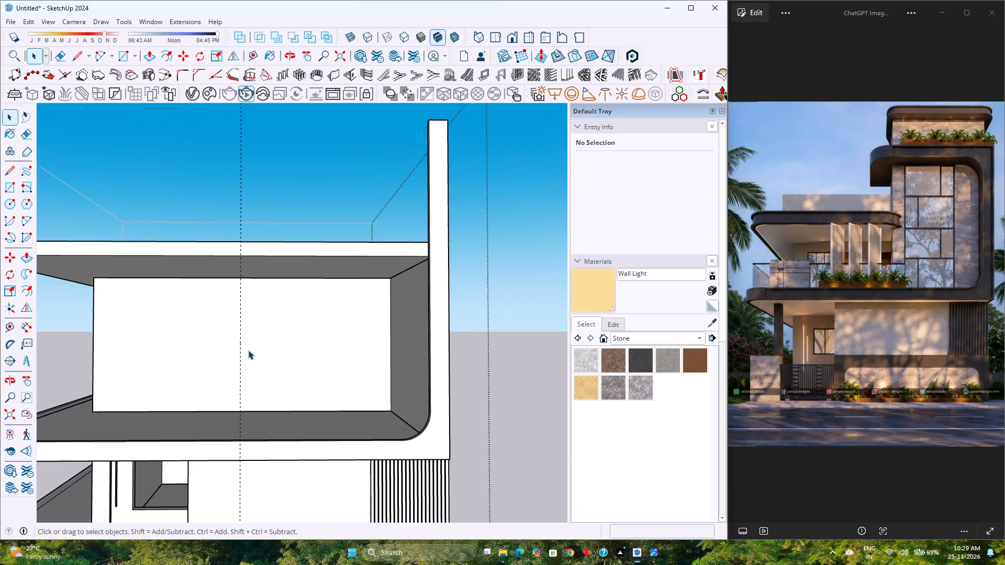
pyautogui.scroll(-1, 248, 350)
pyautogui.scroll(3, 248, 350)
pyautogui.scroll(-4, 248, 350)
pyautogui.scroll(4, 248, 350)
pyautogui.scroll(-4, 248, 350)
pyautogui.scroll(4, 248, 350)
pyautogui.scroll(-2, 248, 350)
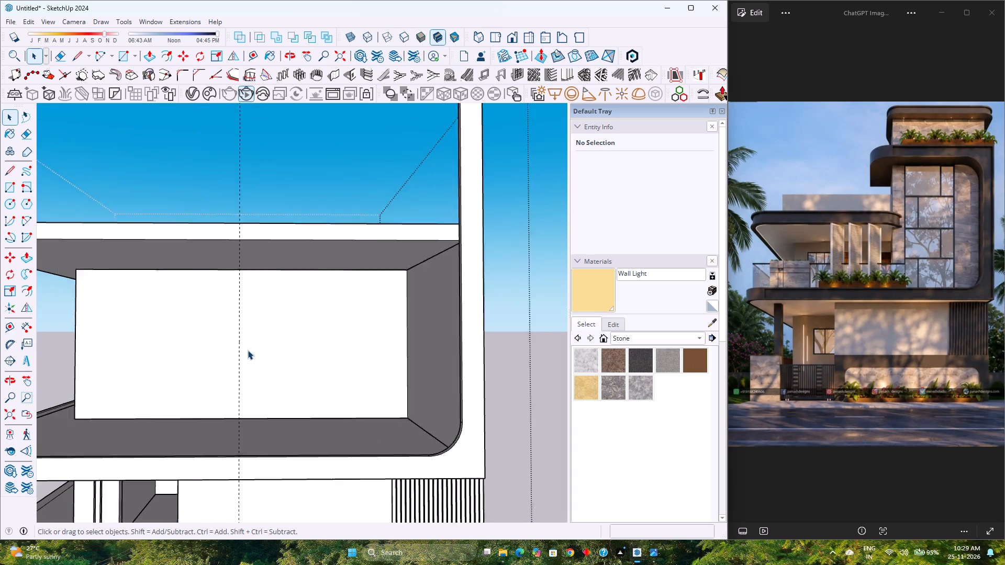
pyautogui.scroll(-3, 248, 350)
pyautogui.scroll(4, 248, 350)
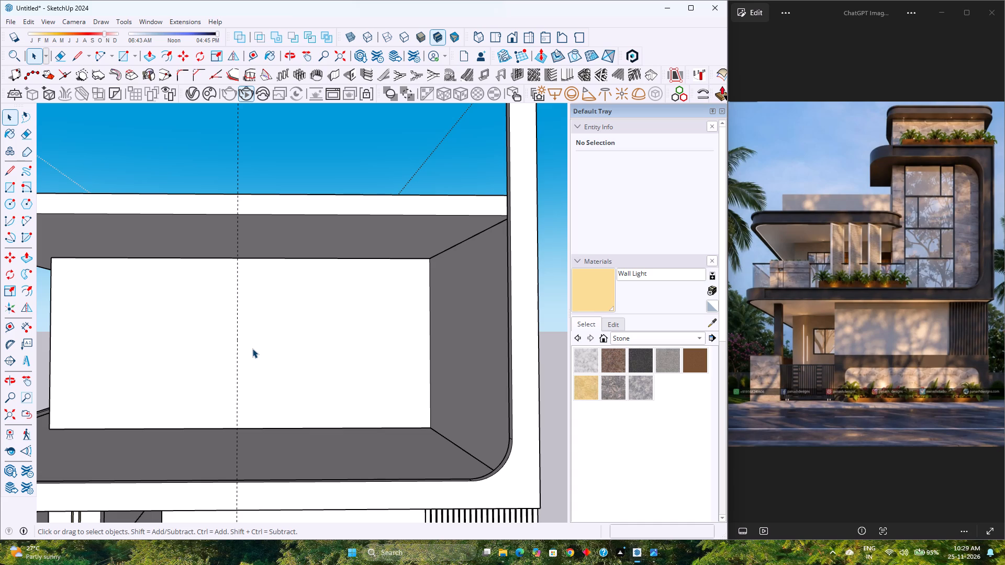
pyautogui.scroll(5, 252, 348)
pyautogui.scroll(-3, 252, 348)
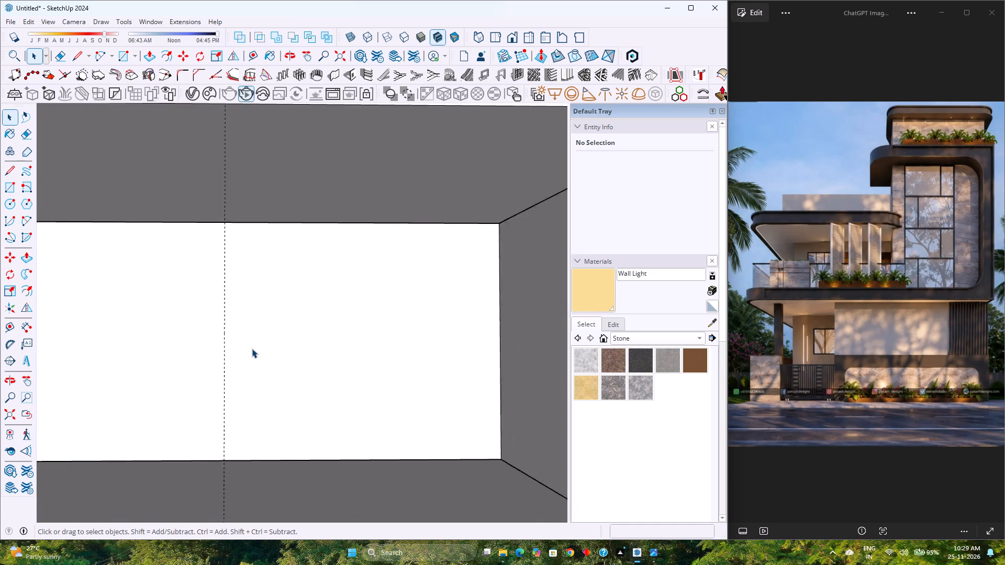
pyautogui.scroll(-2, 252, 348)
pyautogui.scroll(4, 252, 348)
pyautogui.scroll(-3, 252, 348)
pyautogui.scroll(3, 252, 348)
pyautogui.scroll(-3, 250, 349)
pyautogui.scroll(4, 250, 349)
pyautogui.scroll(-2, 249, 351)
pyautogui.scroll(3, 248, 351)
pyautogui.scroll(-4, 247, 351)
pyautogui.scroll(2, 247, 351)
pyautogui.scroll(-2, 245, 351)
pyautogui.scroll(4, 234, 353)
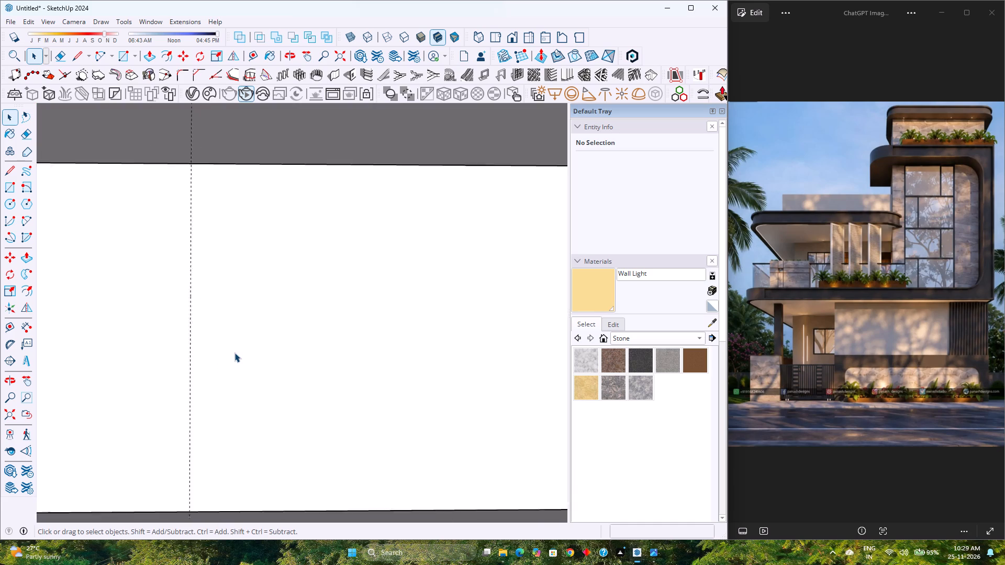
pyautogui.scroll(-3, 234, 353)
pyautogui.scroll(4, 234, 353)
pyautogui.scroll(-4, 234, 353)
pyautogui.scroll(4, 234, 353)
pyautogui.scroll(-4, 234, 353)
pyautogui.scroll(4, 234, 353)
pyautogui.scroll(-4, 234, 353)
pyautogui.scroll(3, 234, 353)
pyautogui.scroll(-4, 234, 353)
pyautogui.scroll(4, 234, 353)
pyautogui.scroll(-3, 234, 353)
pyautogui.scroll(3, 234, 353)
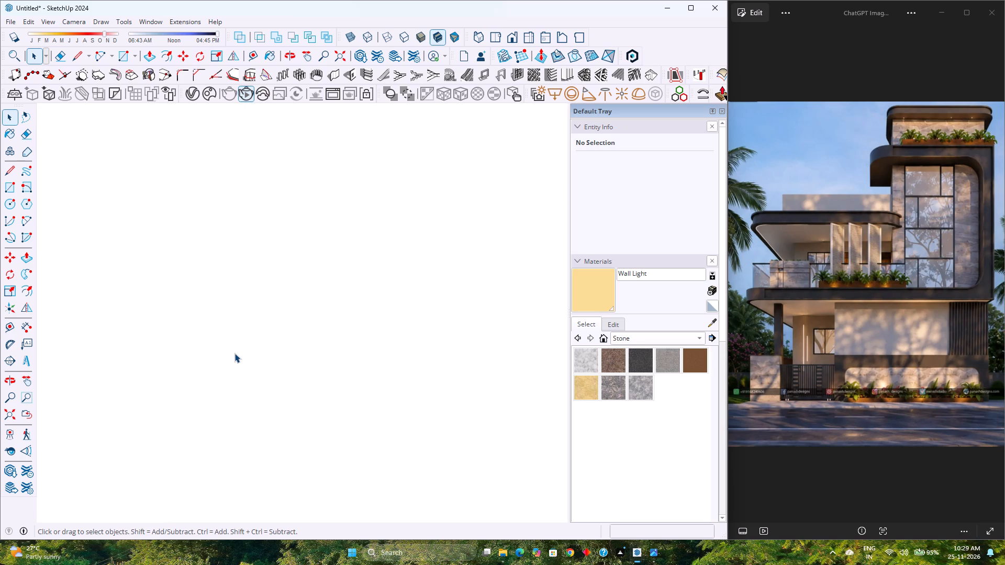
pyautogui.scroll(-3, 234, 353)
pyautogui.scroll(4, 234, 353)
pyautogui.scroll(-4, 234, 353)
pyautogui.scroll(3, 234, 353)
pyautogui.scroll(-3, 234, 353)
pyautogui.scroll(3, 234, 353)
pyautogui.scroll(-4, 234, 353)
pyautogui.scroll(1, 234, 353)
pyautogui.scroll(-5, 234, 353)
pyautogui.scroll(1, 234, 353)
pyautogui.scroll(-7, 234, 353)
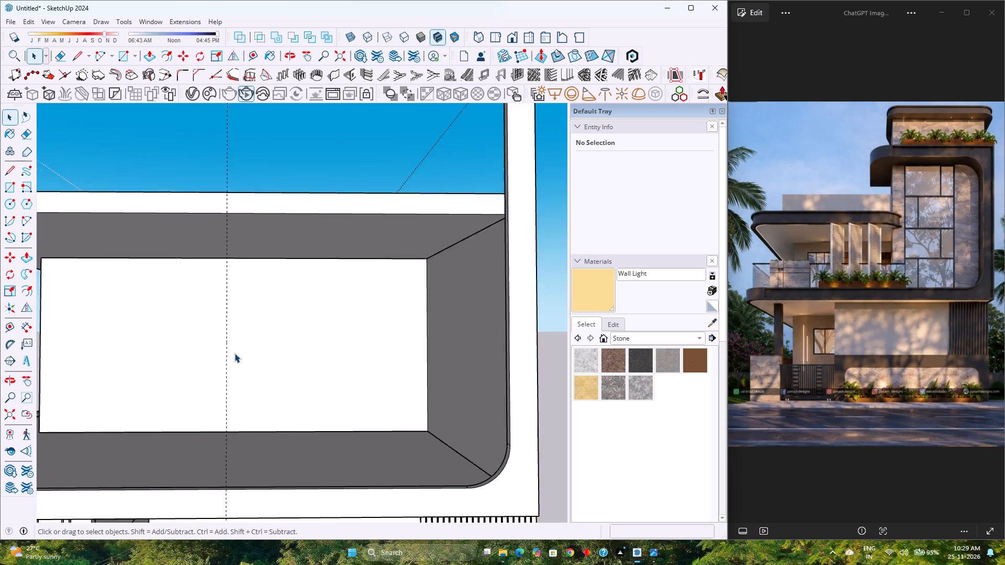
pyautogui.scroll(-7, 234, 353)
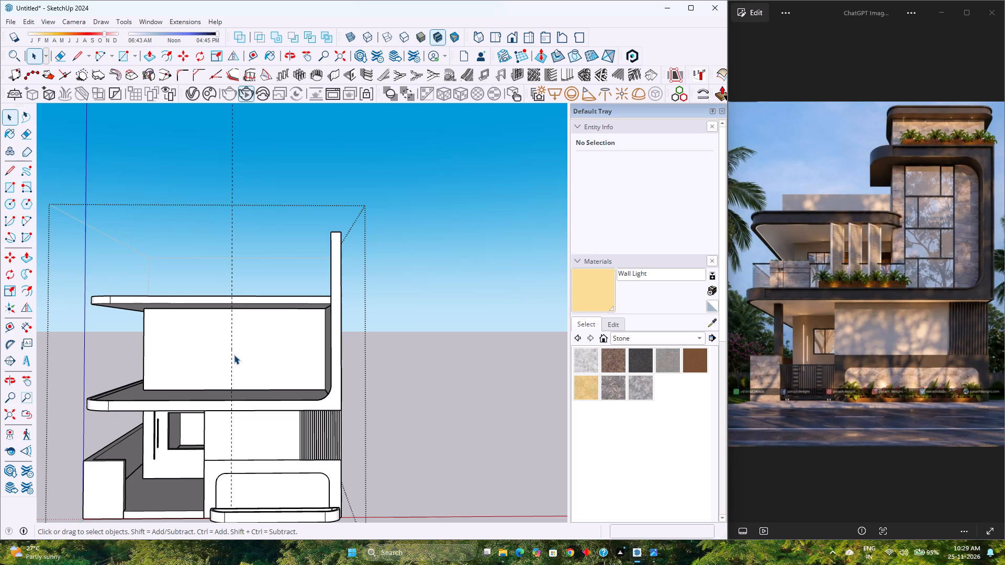
# Examine the upper-floor walls, roof slab and the rounded junction of the floor slab and side fin from several angles.
pyautogui.scroll(3, 234, 355)
pyautogui.scroll(-7, 234, 355)
pyautogui.scroll(4, 234, 355)
pyautogui.moveTo(240, 359); pyautogui.dragTo(426, 374, button='middle')
pyautogui.middleClick(426, 374)
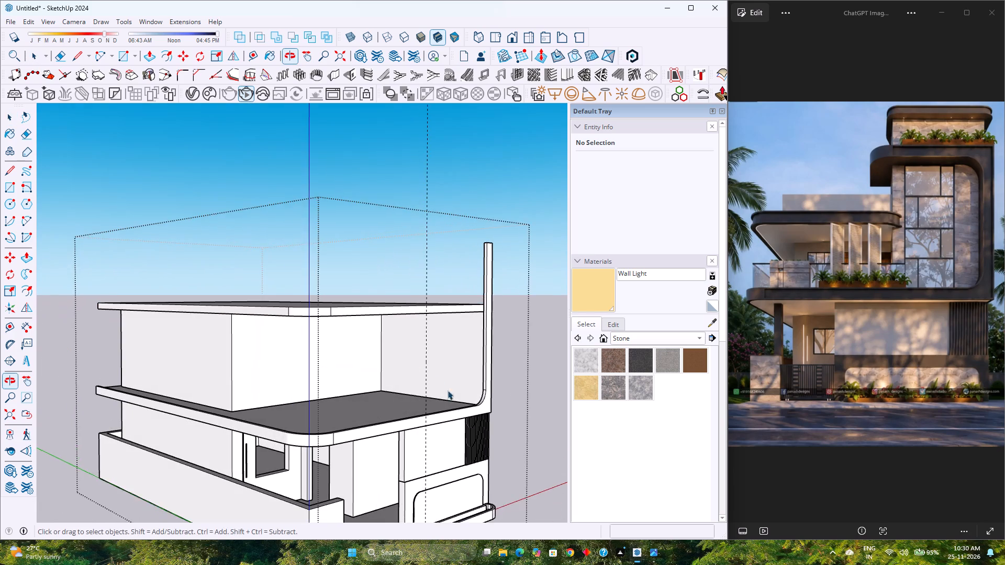
pyautogui.scroll(4, 455, 409)
pyautogui.moveTo(448, 427); pyautogui.dragTo(296, 393, button='middle')
pyautogui.middleClick(296, 393)
pyautogui.scroll(-5, 295, 393)
pyautogui.moveTo(263, 390); pyautogui.dragTo(388, 416, button='middle')
pyautogui.middleClick(388, 416)
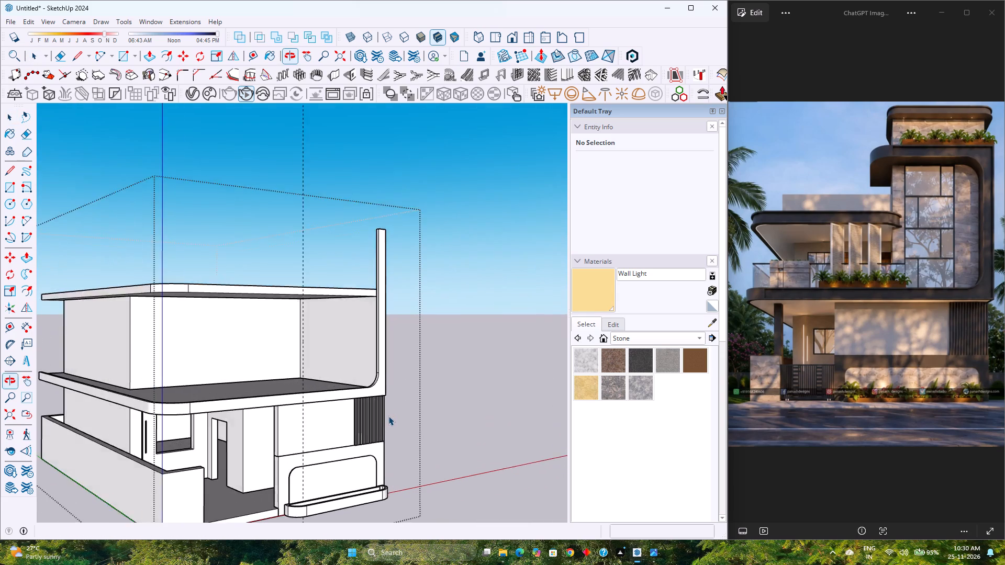
pyautogui.scroll(-1, 388, 416)
pyautogui.scroll(4, 387, 414)
pyautogui.moveTo(387, 414); pyautogui.dragTo(504, 456, button='middle')
pyautogui.scroll(4, 418, 405)
pyautogui.scroll(-5, 418, 405)
pyautogui.scroll(5, 418, 405)
pyautogui.scroll(-4, 418, 405)
pyautogui.scroll(5, 416, 404)
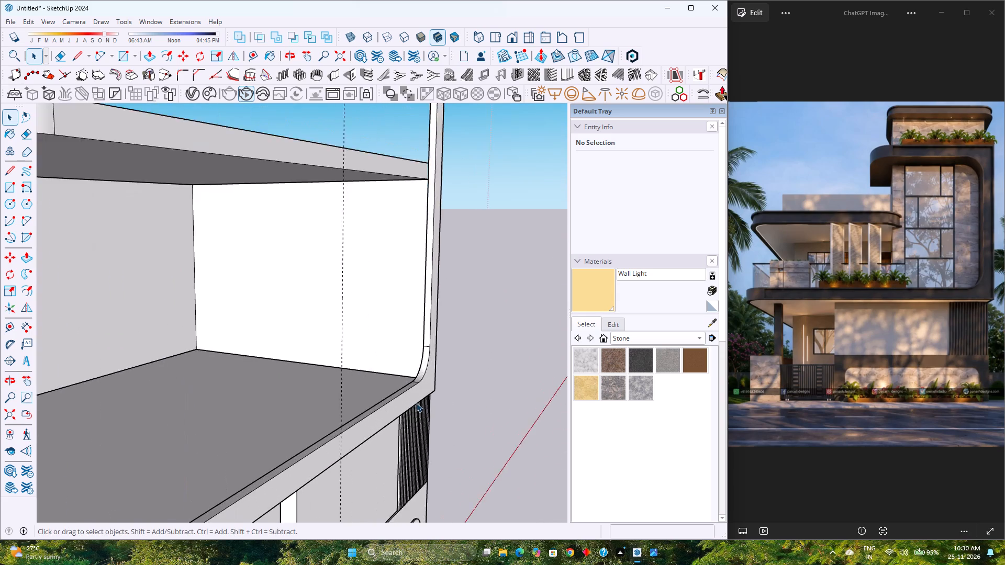
pyautogui.scroll(-4, 416, 403)
pyautogui.scroll(4, 416, 403)
pyautogui.scroll(-5, 416, 401)
pyautogui.scroll(5, 416, 401)
pyautogui.scroll(-4, 416, 400)
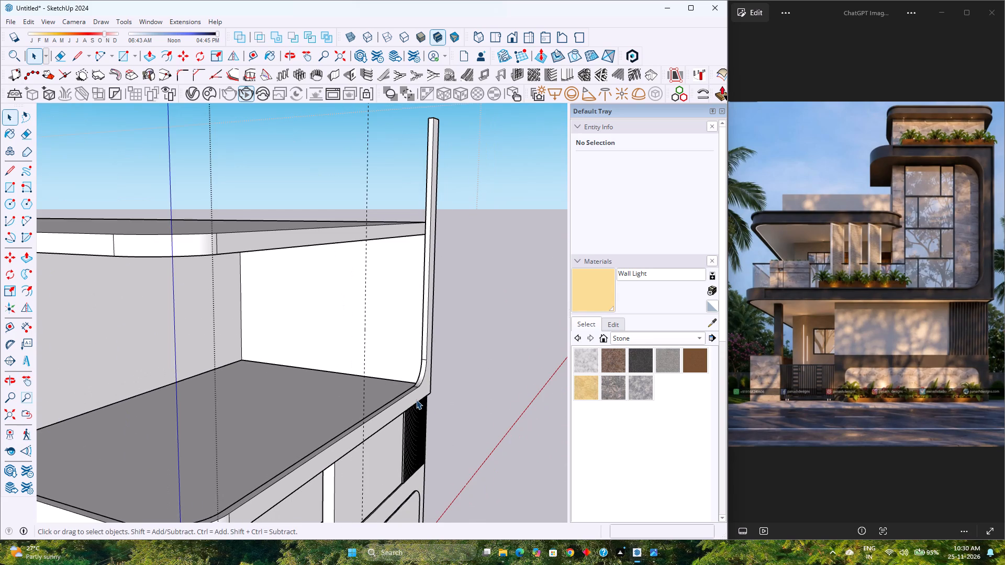
pyautogui.scroll(3, 416, 400)
pyautogui.scroll(-5, 412, 397)
pyautogui.scroll(4, 411, 397)
pyautogui.scroll(-5, 411, 395)
pyautogui.moveTo(399, 392); pyautogui.dragTo(277, 389, button='middle')
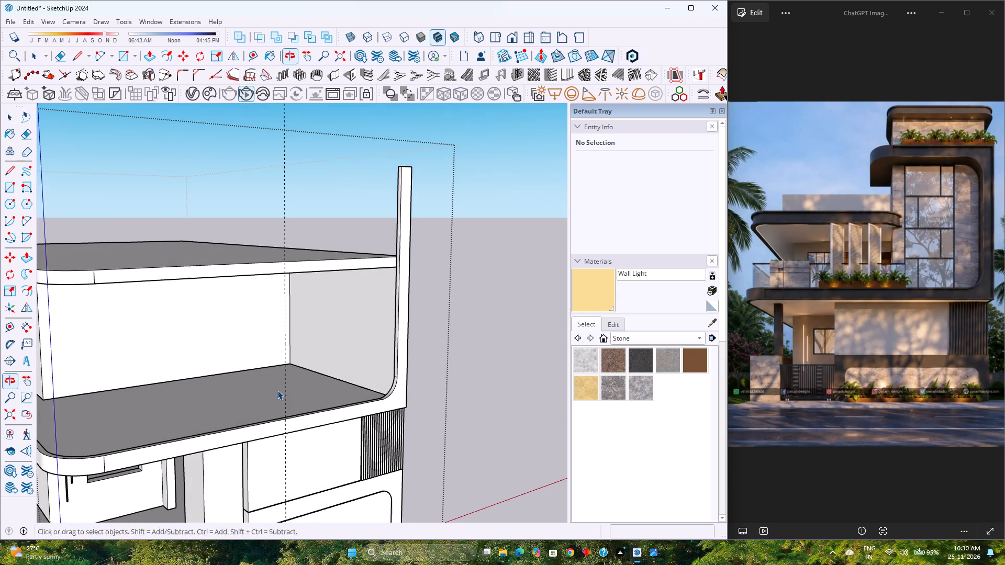
pyautogui.middleClick(277, 390)
pyautogui.scroll(-3, 345, 411)
pyautogui.moveTo(345, 411); pyautogui.dragTo(252, 400, button='middle')
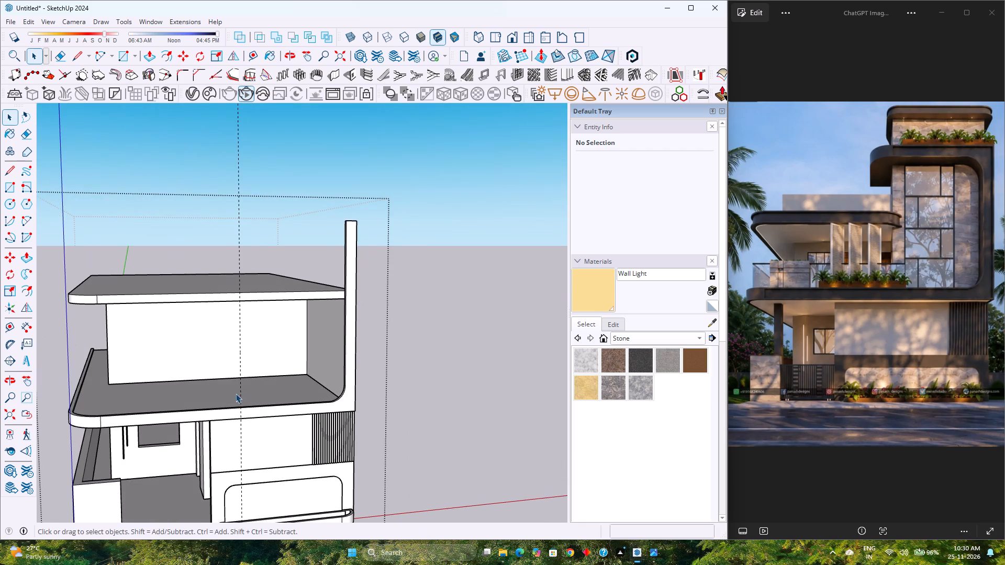
pyautogui.scroll(2, 232, 392)
pyautogui.moveTo(229, 392); pyautogui.dragTo(301, 395, button='middle')
pyautogui.middleClick(301, 395)
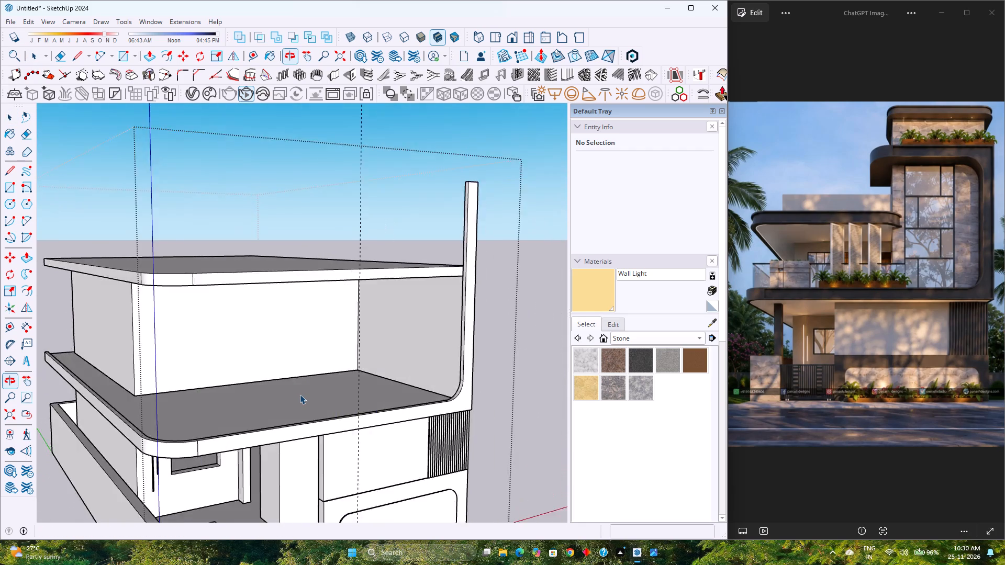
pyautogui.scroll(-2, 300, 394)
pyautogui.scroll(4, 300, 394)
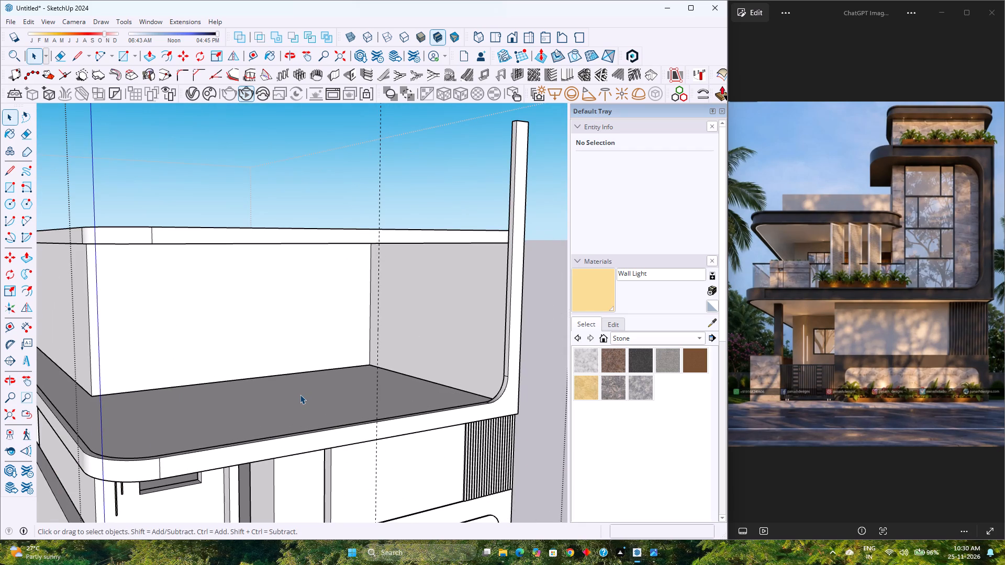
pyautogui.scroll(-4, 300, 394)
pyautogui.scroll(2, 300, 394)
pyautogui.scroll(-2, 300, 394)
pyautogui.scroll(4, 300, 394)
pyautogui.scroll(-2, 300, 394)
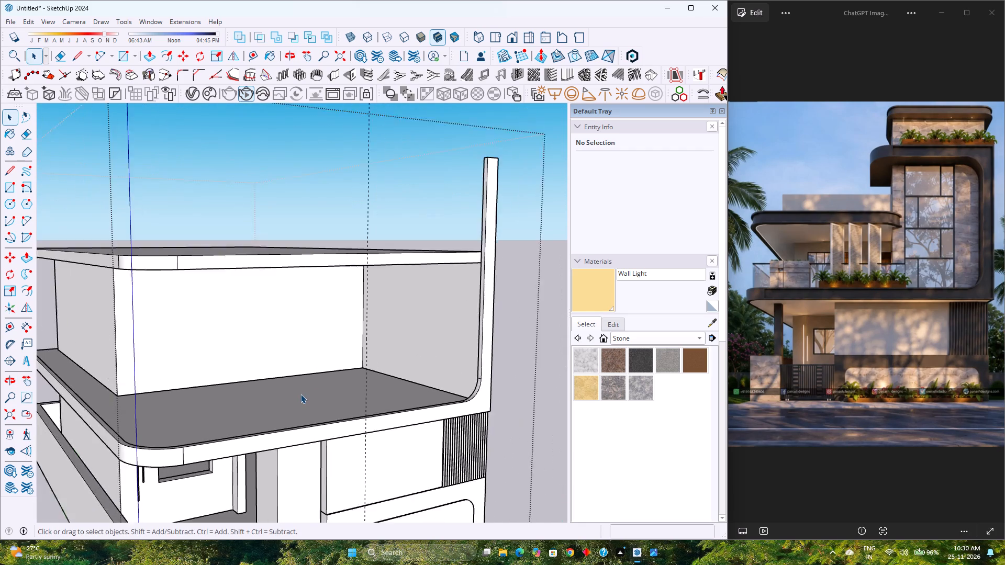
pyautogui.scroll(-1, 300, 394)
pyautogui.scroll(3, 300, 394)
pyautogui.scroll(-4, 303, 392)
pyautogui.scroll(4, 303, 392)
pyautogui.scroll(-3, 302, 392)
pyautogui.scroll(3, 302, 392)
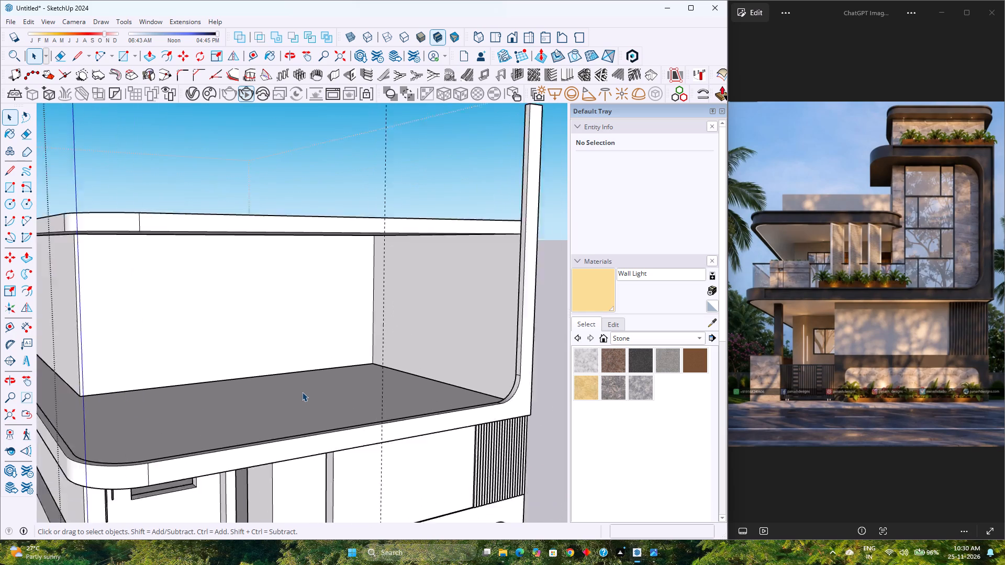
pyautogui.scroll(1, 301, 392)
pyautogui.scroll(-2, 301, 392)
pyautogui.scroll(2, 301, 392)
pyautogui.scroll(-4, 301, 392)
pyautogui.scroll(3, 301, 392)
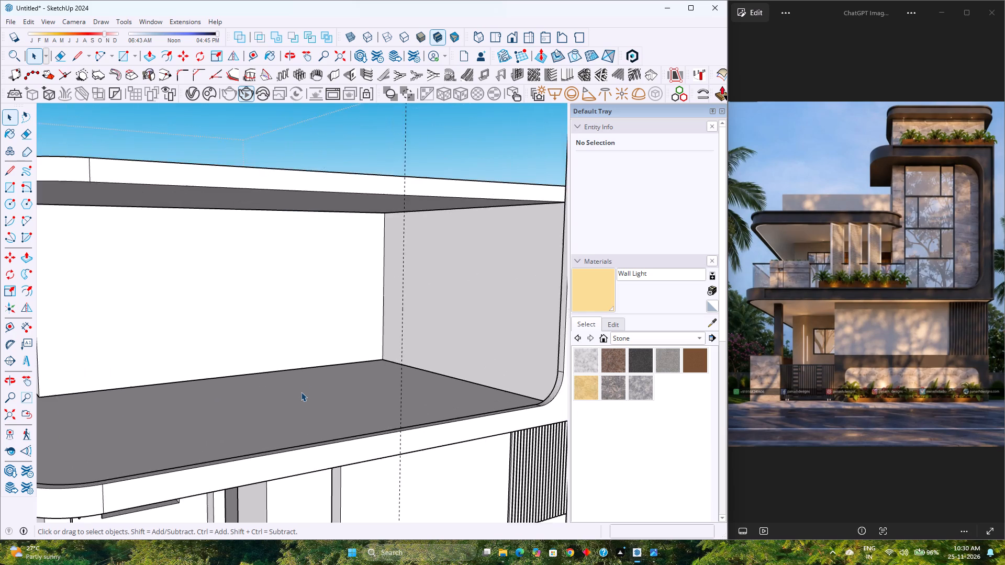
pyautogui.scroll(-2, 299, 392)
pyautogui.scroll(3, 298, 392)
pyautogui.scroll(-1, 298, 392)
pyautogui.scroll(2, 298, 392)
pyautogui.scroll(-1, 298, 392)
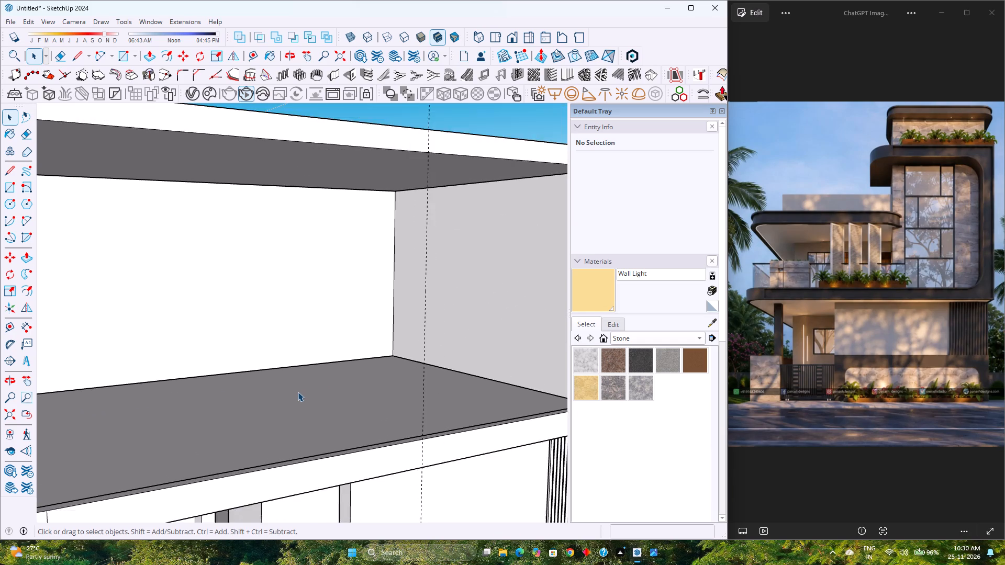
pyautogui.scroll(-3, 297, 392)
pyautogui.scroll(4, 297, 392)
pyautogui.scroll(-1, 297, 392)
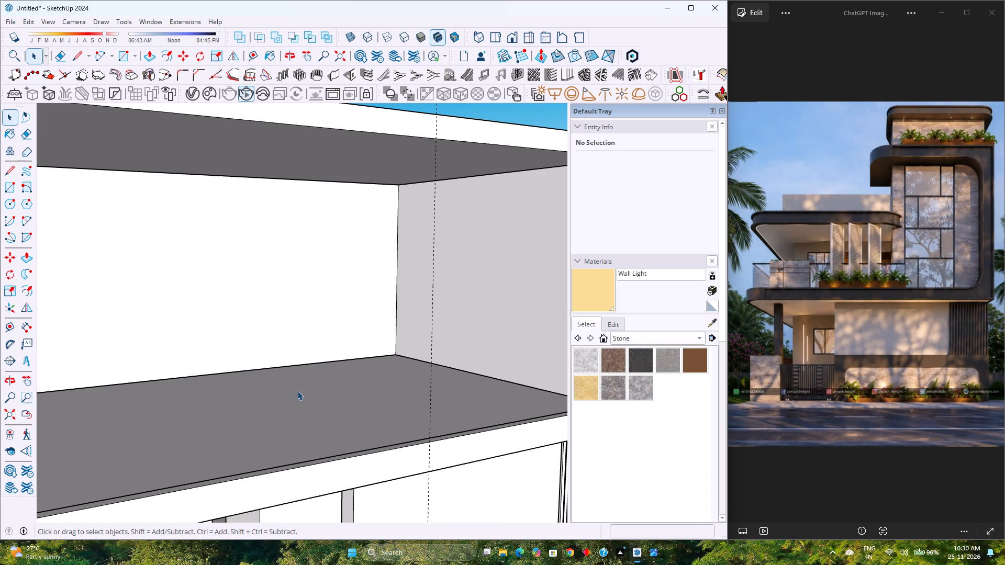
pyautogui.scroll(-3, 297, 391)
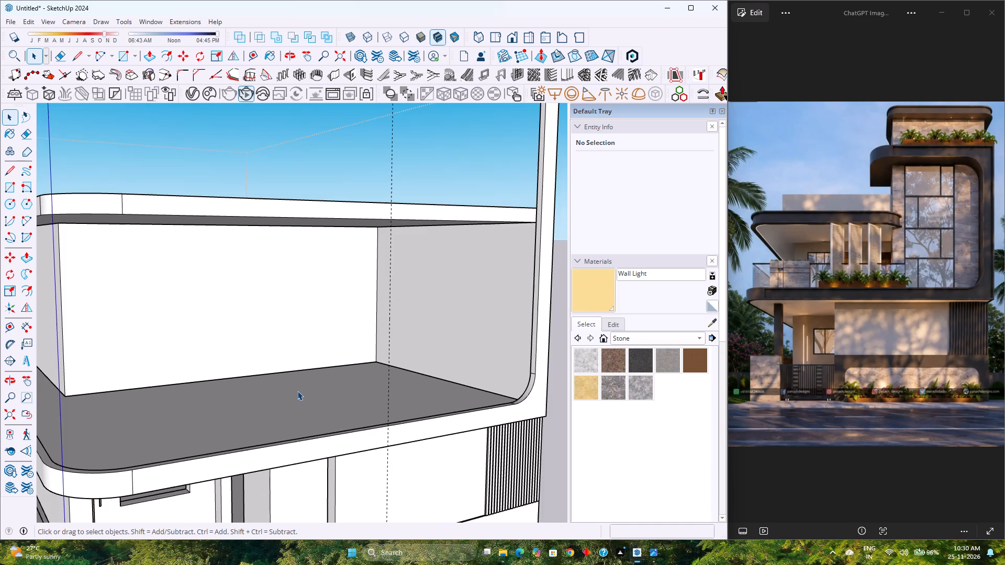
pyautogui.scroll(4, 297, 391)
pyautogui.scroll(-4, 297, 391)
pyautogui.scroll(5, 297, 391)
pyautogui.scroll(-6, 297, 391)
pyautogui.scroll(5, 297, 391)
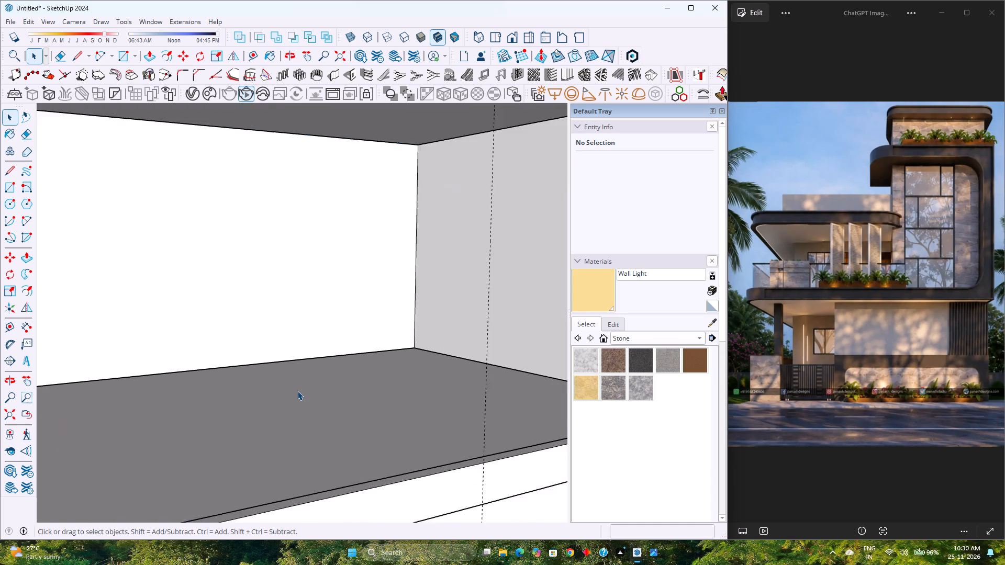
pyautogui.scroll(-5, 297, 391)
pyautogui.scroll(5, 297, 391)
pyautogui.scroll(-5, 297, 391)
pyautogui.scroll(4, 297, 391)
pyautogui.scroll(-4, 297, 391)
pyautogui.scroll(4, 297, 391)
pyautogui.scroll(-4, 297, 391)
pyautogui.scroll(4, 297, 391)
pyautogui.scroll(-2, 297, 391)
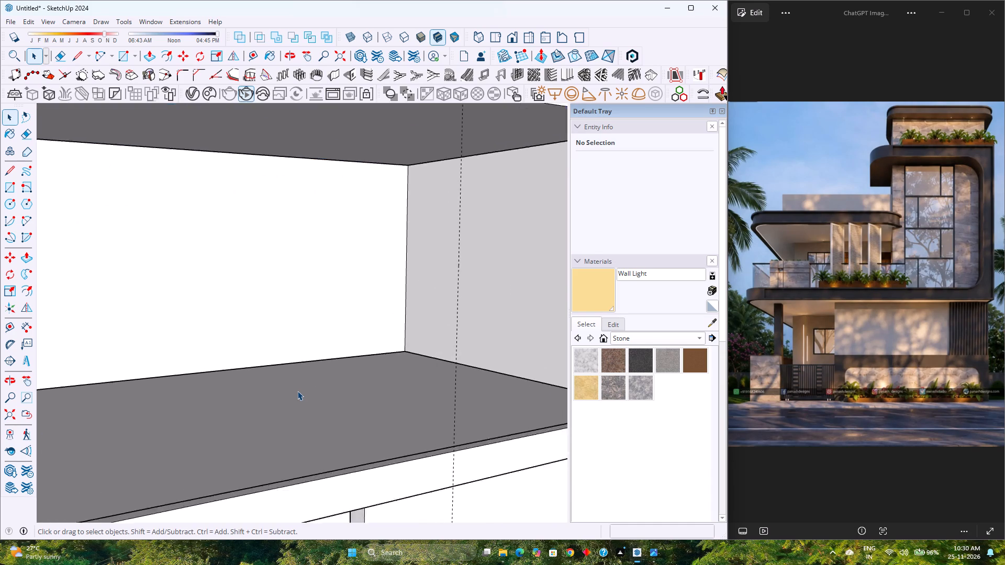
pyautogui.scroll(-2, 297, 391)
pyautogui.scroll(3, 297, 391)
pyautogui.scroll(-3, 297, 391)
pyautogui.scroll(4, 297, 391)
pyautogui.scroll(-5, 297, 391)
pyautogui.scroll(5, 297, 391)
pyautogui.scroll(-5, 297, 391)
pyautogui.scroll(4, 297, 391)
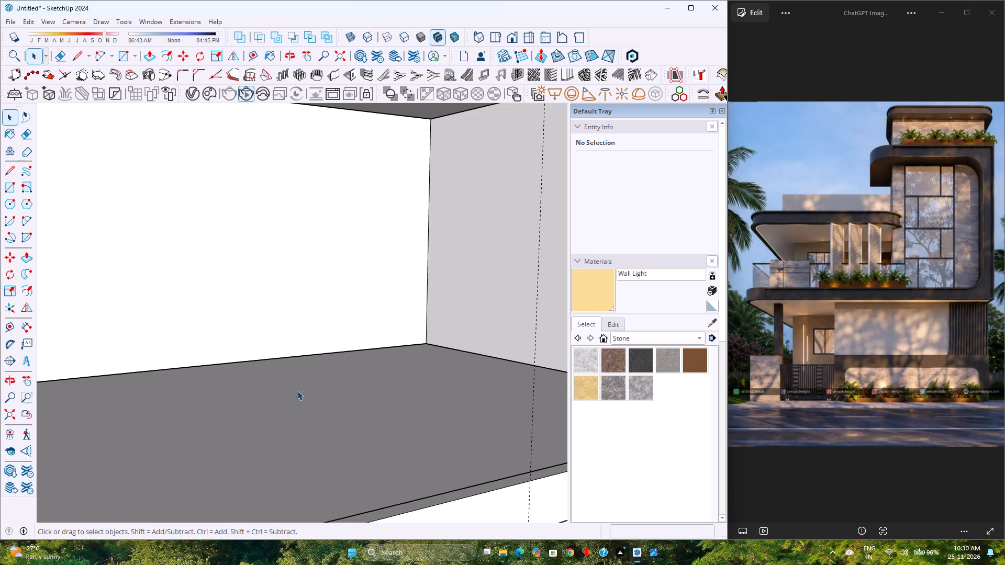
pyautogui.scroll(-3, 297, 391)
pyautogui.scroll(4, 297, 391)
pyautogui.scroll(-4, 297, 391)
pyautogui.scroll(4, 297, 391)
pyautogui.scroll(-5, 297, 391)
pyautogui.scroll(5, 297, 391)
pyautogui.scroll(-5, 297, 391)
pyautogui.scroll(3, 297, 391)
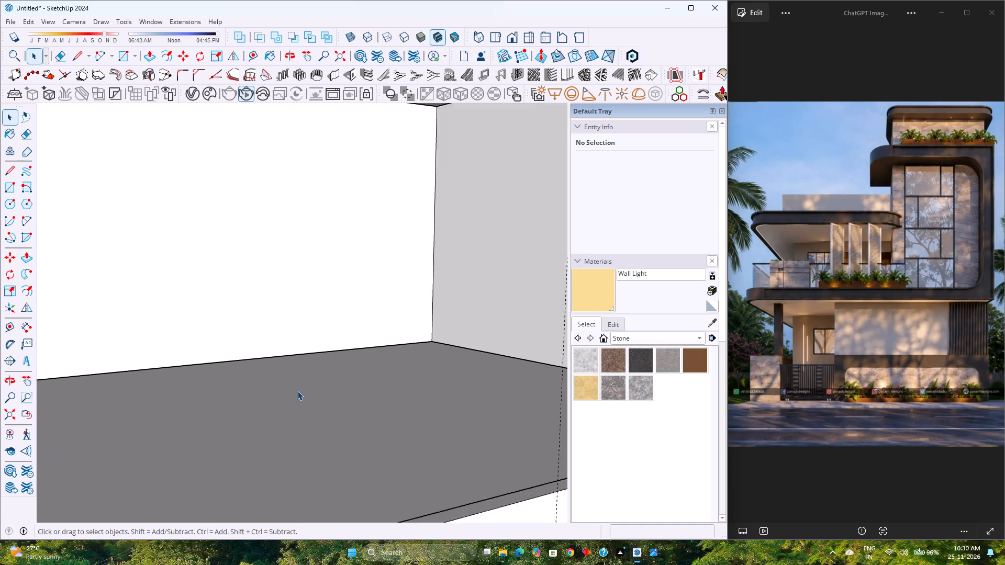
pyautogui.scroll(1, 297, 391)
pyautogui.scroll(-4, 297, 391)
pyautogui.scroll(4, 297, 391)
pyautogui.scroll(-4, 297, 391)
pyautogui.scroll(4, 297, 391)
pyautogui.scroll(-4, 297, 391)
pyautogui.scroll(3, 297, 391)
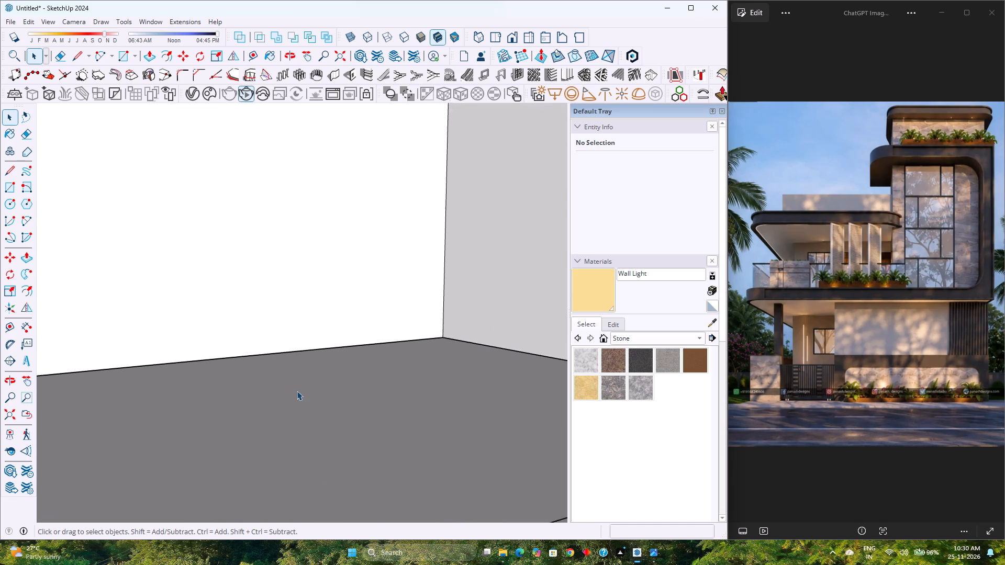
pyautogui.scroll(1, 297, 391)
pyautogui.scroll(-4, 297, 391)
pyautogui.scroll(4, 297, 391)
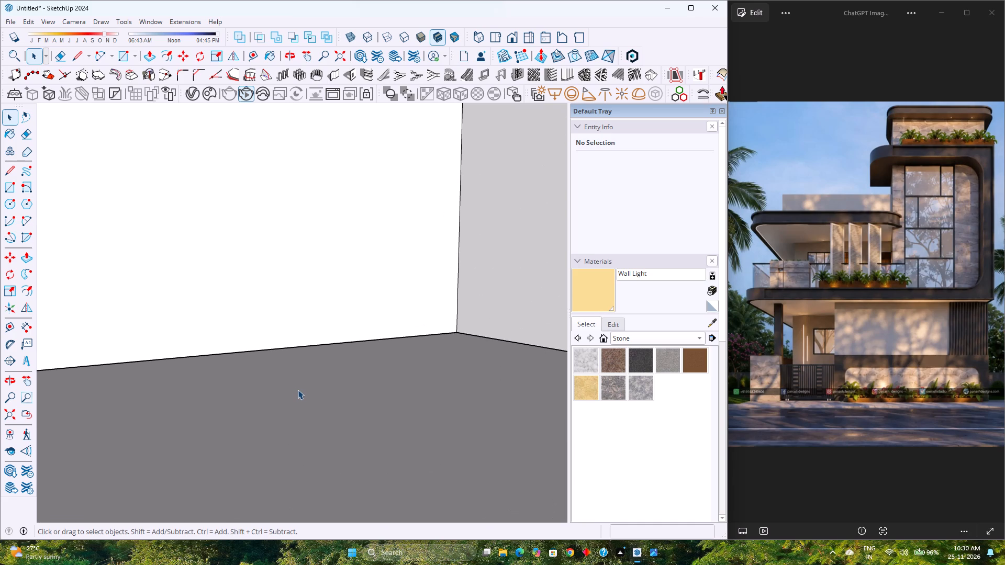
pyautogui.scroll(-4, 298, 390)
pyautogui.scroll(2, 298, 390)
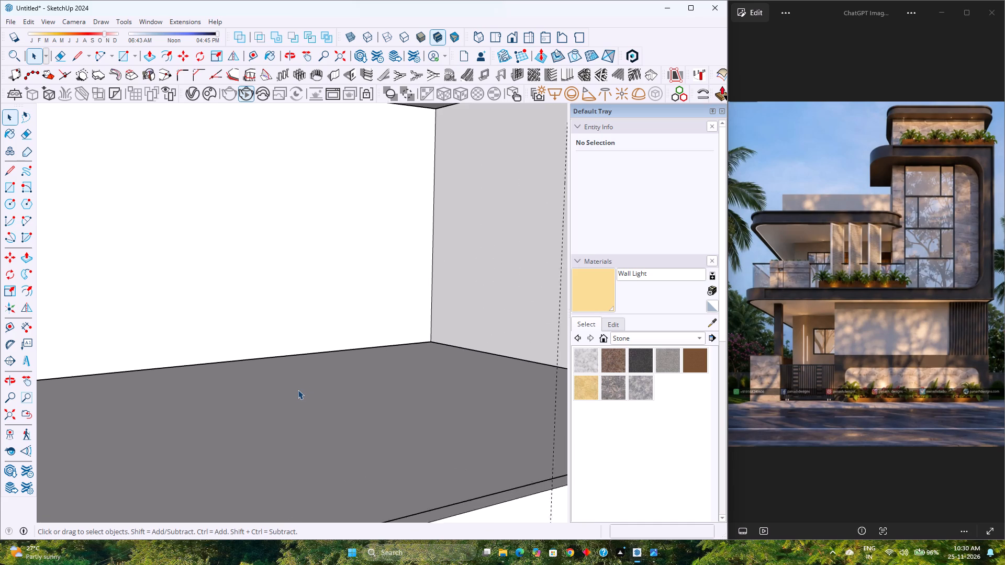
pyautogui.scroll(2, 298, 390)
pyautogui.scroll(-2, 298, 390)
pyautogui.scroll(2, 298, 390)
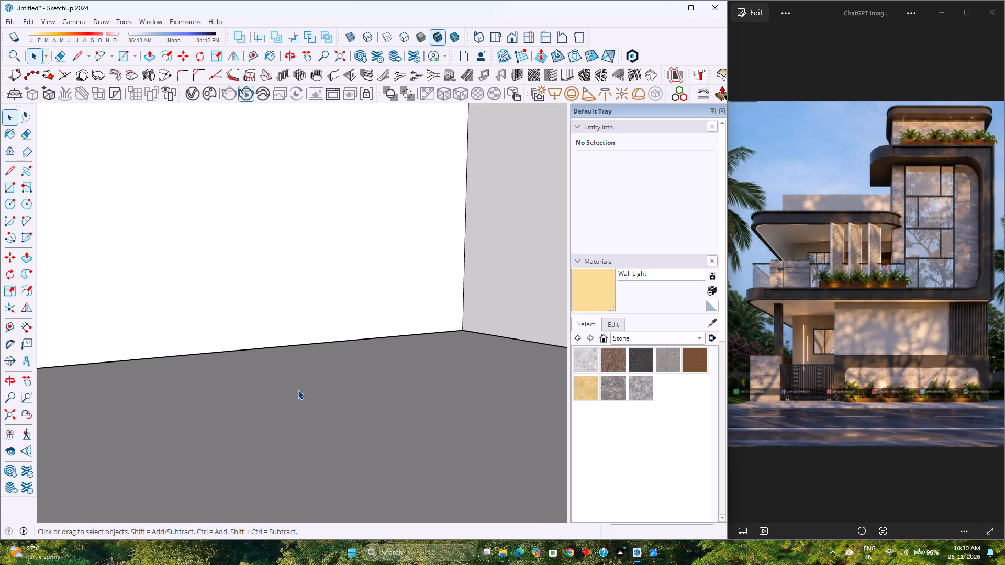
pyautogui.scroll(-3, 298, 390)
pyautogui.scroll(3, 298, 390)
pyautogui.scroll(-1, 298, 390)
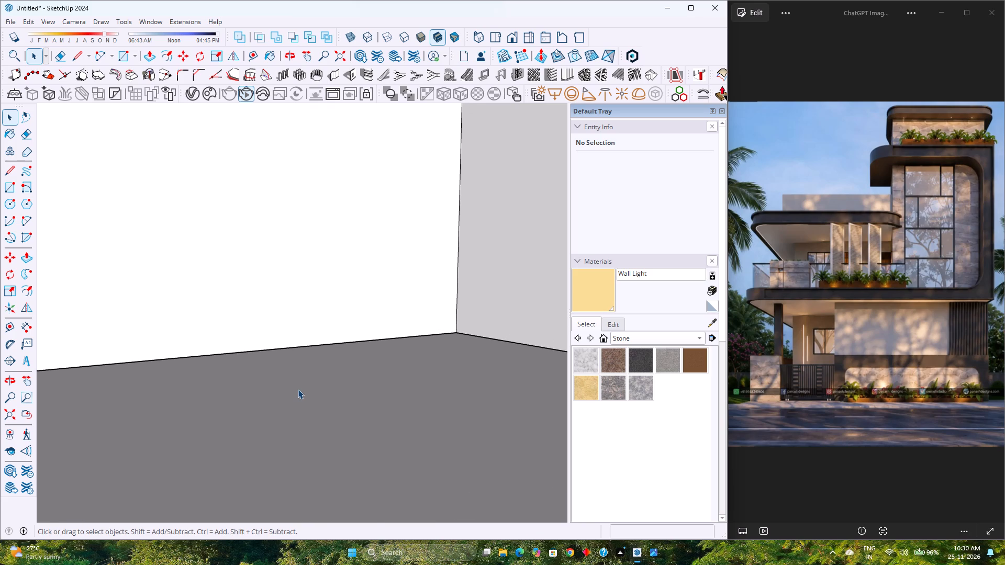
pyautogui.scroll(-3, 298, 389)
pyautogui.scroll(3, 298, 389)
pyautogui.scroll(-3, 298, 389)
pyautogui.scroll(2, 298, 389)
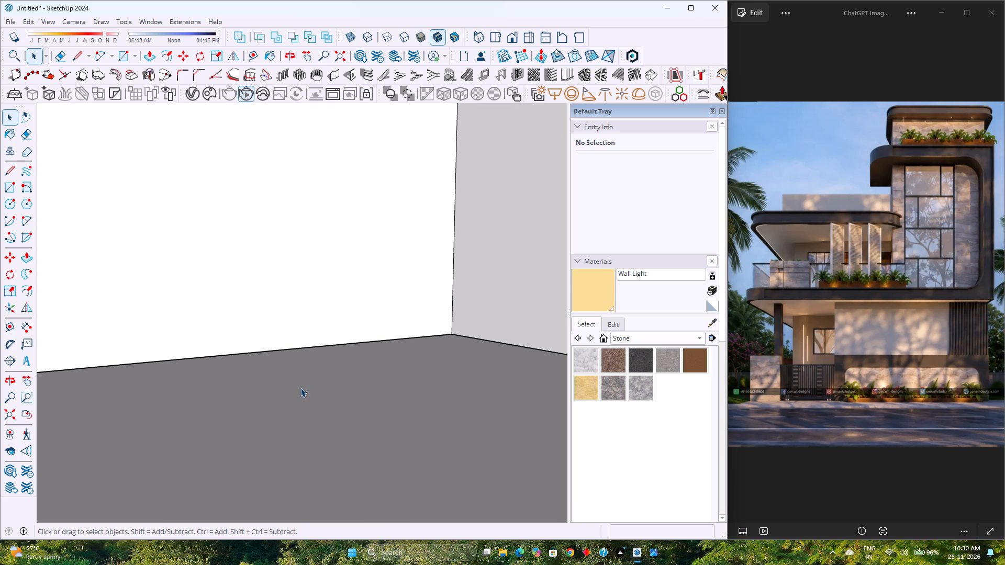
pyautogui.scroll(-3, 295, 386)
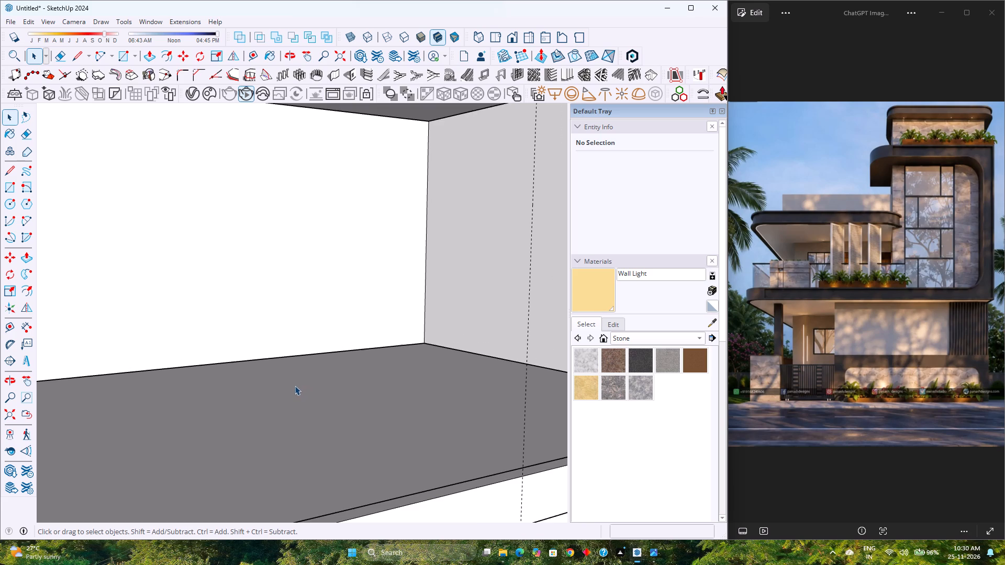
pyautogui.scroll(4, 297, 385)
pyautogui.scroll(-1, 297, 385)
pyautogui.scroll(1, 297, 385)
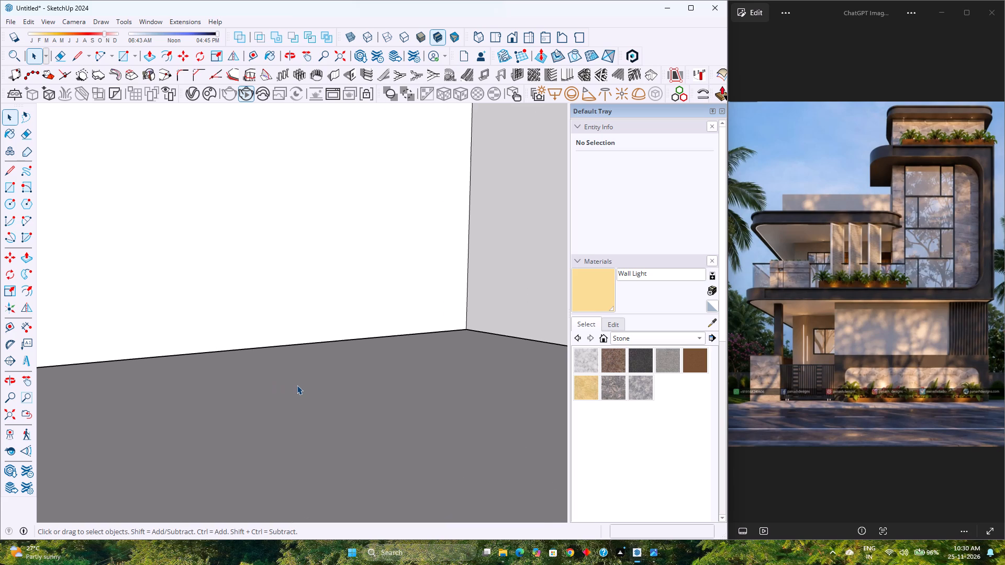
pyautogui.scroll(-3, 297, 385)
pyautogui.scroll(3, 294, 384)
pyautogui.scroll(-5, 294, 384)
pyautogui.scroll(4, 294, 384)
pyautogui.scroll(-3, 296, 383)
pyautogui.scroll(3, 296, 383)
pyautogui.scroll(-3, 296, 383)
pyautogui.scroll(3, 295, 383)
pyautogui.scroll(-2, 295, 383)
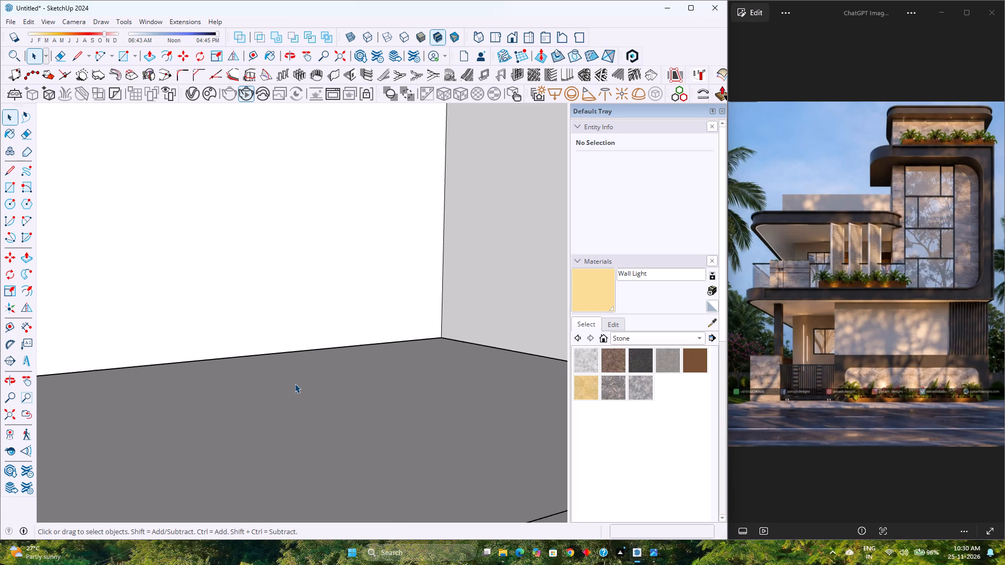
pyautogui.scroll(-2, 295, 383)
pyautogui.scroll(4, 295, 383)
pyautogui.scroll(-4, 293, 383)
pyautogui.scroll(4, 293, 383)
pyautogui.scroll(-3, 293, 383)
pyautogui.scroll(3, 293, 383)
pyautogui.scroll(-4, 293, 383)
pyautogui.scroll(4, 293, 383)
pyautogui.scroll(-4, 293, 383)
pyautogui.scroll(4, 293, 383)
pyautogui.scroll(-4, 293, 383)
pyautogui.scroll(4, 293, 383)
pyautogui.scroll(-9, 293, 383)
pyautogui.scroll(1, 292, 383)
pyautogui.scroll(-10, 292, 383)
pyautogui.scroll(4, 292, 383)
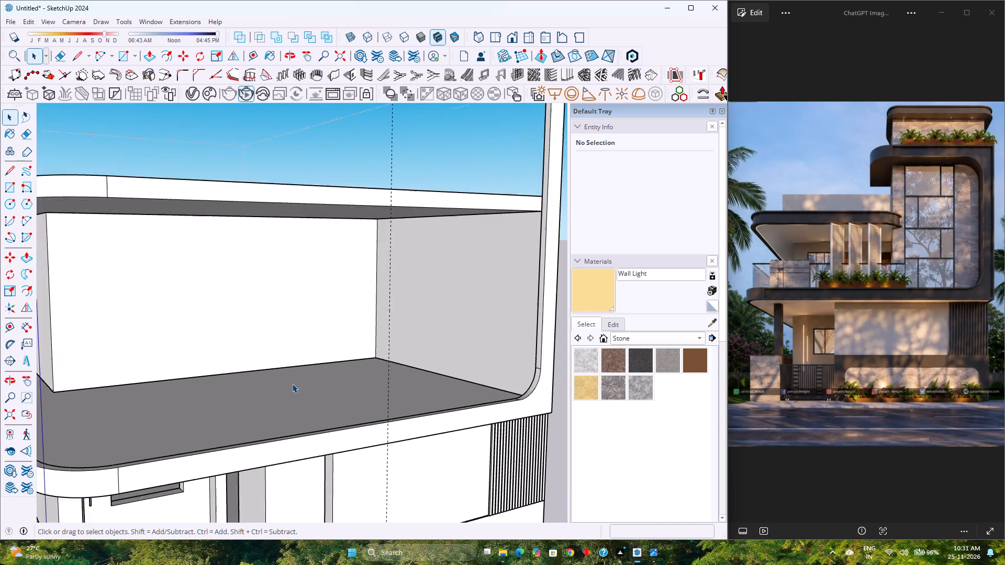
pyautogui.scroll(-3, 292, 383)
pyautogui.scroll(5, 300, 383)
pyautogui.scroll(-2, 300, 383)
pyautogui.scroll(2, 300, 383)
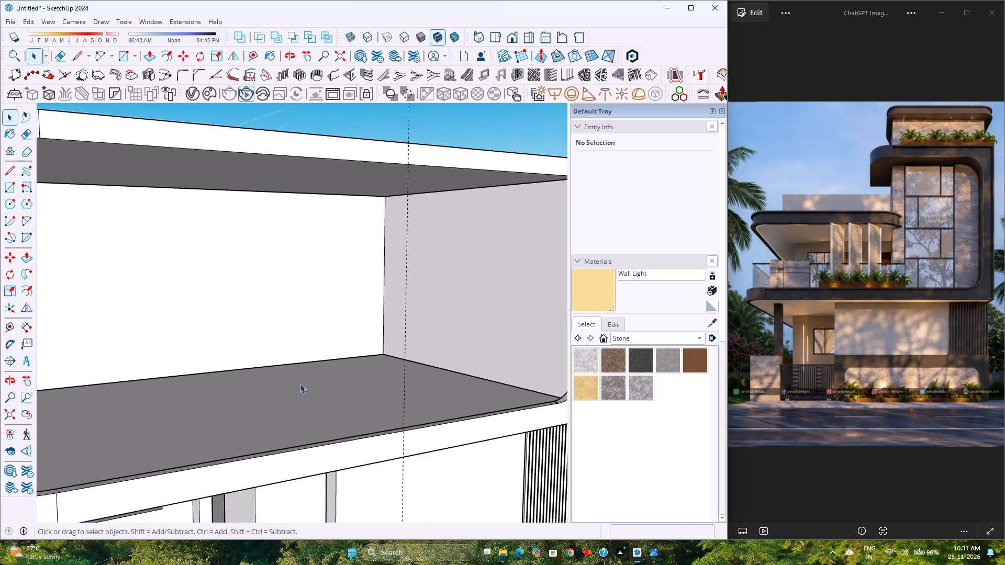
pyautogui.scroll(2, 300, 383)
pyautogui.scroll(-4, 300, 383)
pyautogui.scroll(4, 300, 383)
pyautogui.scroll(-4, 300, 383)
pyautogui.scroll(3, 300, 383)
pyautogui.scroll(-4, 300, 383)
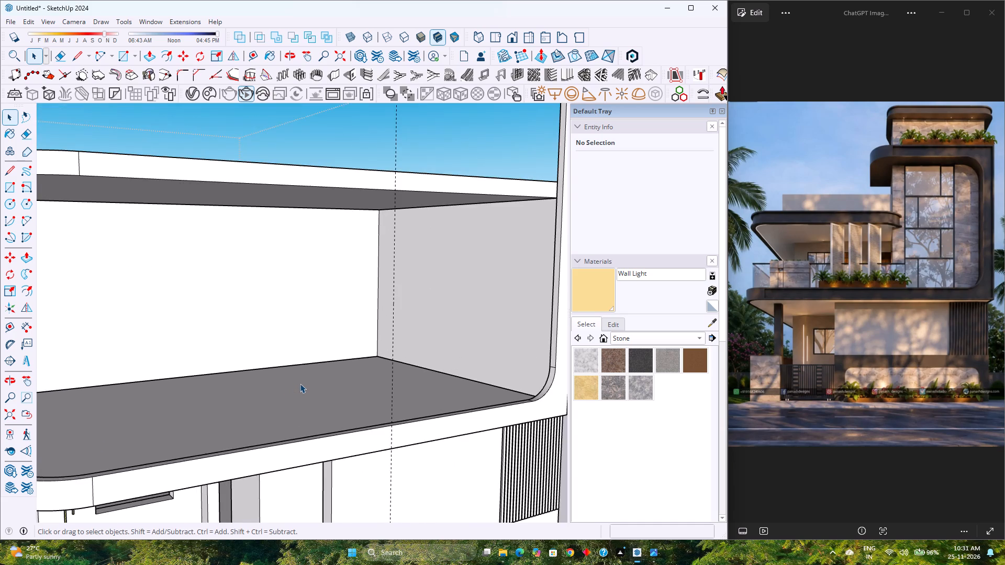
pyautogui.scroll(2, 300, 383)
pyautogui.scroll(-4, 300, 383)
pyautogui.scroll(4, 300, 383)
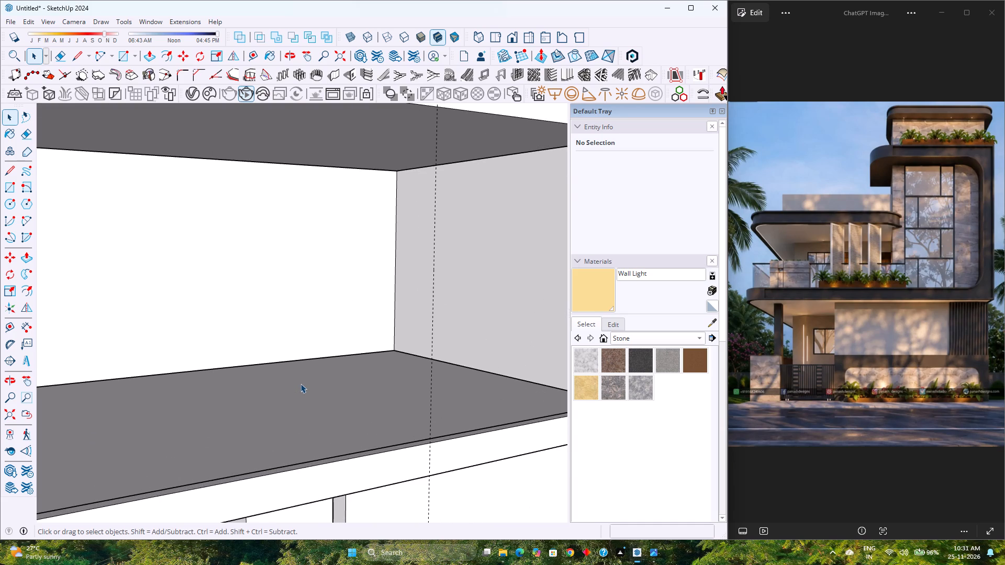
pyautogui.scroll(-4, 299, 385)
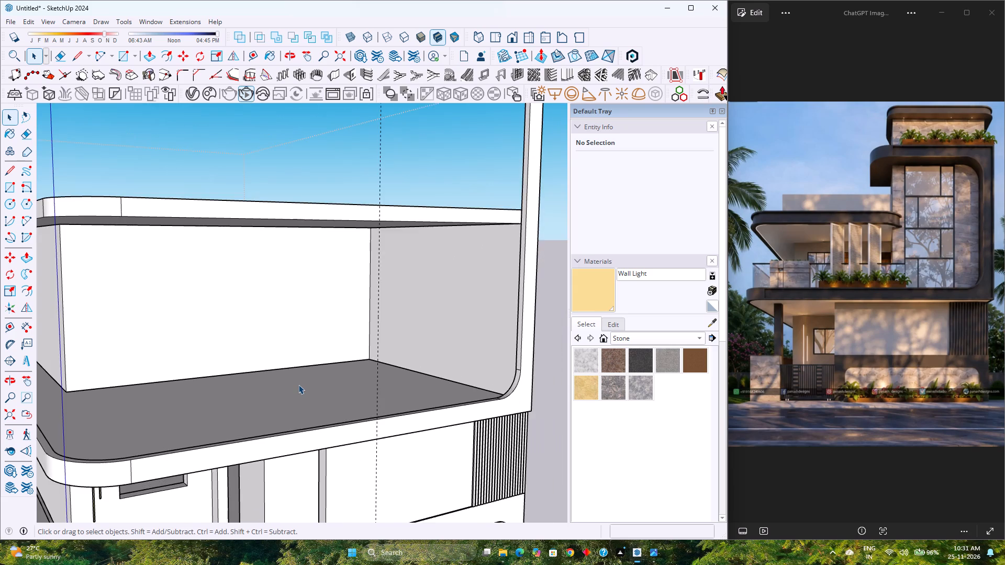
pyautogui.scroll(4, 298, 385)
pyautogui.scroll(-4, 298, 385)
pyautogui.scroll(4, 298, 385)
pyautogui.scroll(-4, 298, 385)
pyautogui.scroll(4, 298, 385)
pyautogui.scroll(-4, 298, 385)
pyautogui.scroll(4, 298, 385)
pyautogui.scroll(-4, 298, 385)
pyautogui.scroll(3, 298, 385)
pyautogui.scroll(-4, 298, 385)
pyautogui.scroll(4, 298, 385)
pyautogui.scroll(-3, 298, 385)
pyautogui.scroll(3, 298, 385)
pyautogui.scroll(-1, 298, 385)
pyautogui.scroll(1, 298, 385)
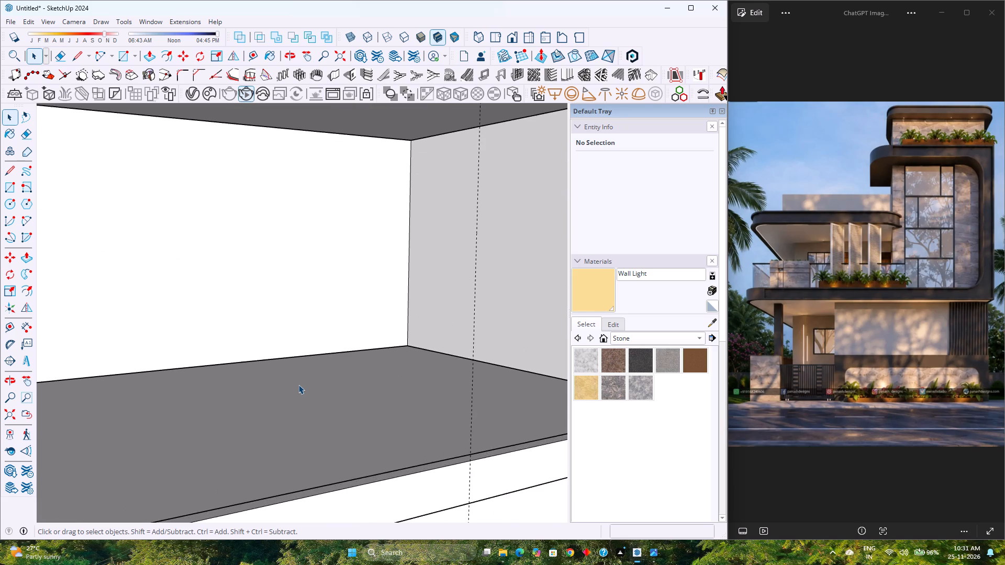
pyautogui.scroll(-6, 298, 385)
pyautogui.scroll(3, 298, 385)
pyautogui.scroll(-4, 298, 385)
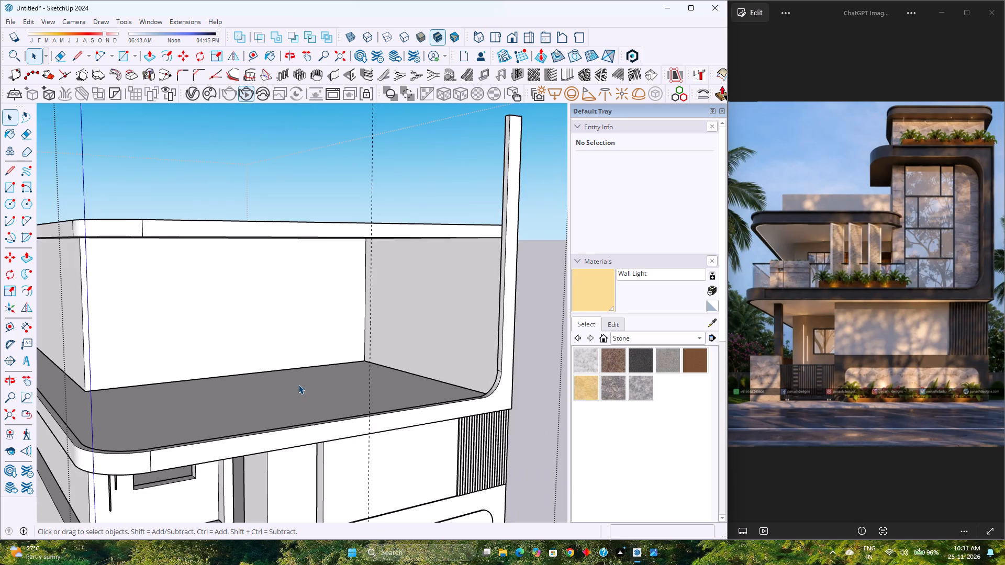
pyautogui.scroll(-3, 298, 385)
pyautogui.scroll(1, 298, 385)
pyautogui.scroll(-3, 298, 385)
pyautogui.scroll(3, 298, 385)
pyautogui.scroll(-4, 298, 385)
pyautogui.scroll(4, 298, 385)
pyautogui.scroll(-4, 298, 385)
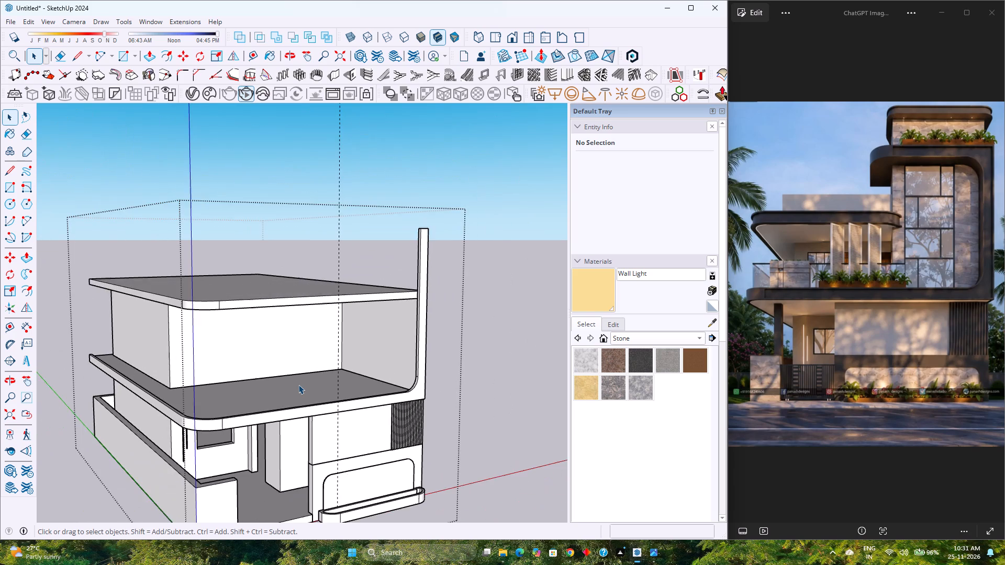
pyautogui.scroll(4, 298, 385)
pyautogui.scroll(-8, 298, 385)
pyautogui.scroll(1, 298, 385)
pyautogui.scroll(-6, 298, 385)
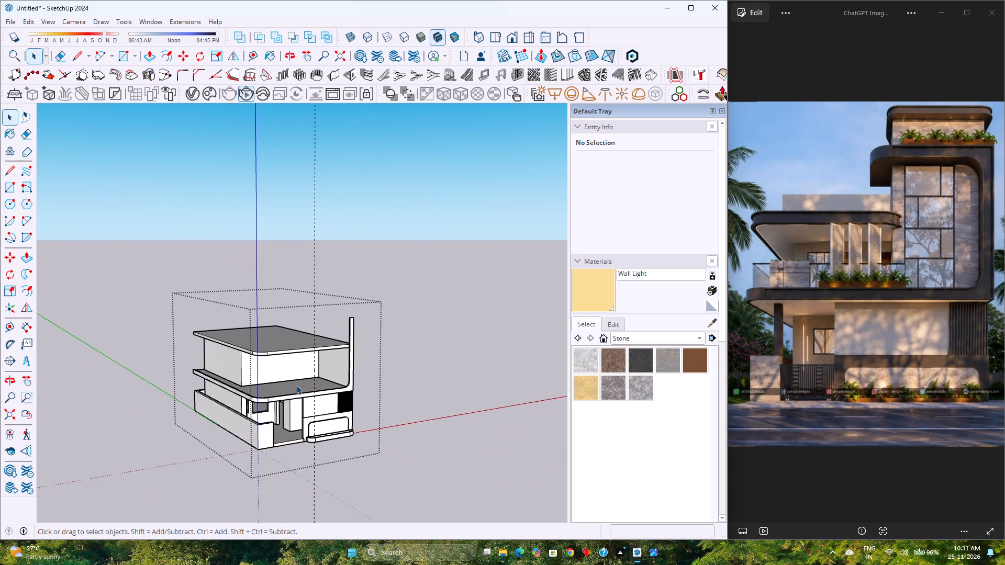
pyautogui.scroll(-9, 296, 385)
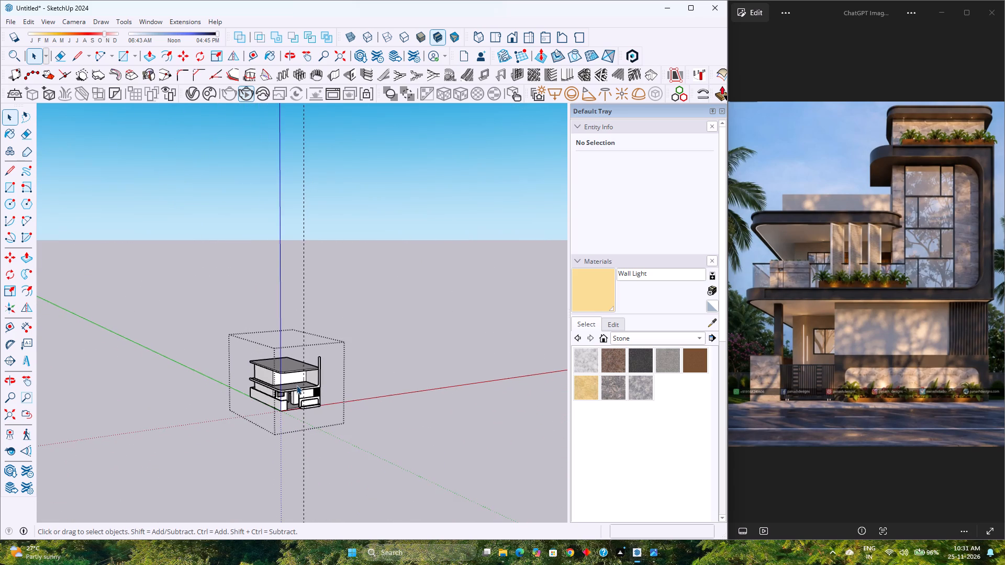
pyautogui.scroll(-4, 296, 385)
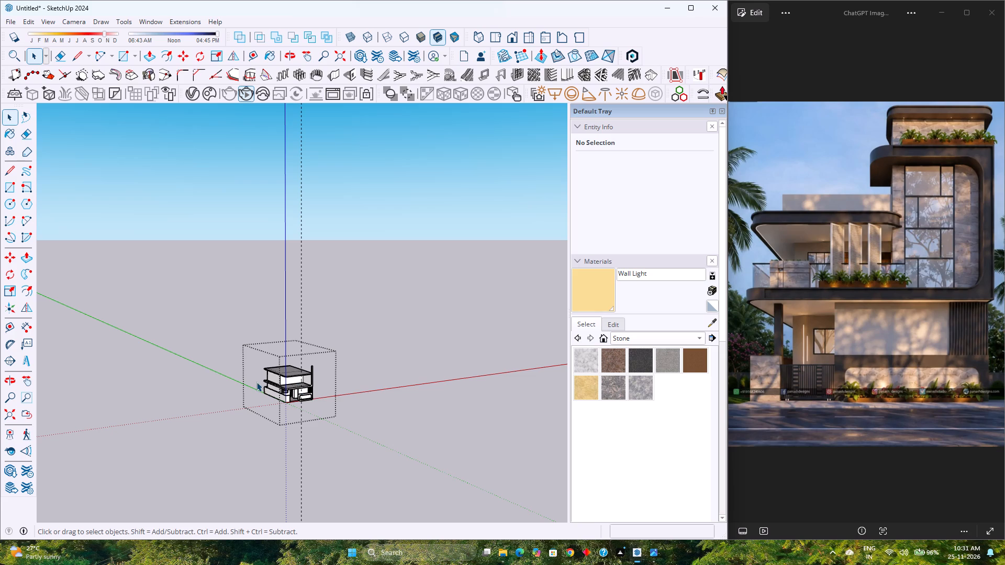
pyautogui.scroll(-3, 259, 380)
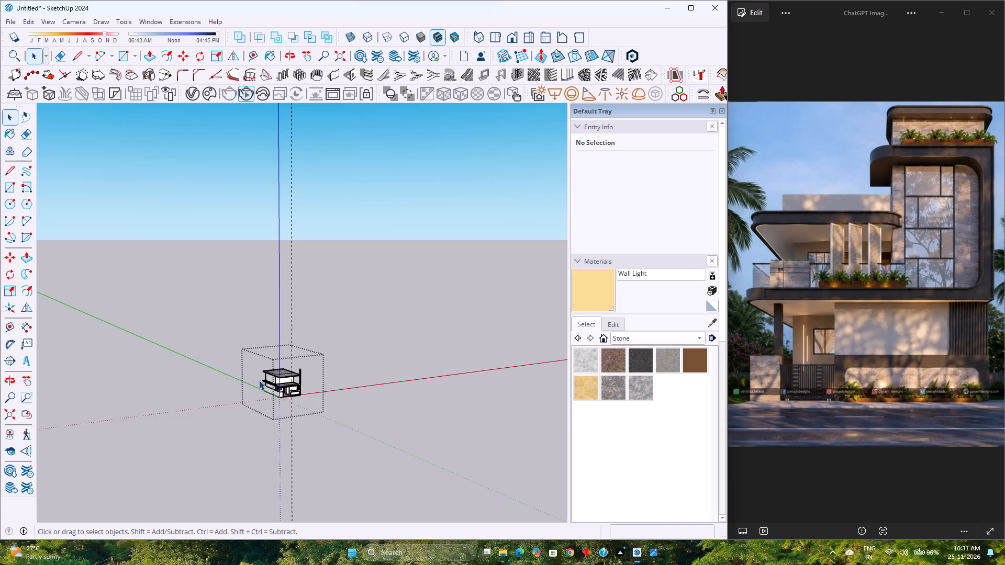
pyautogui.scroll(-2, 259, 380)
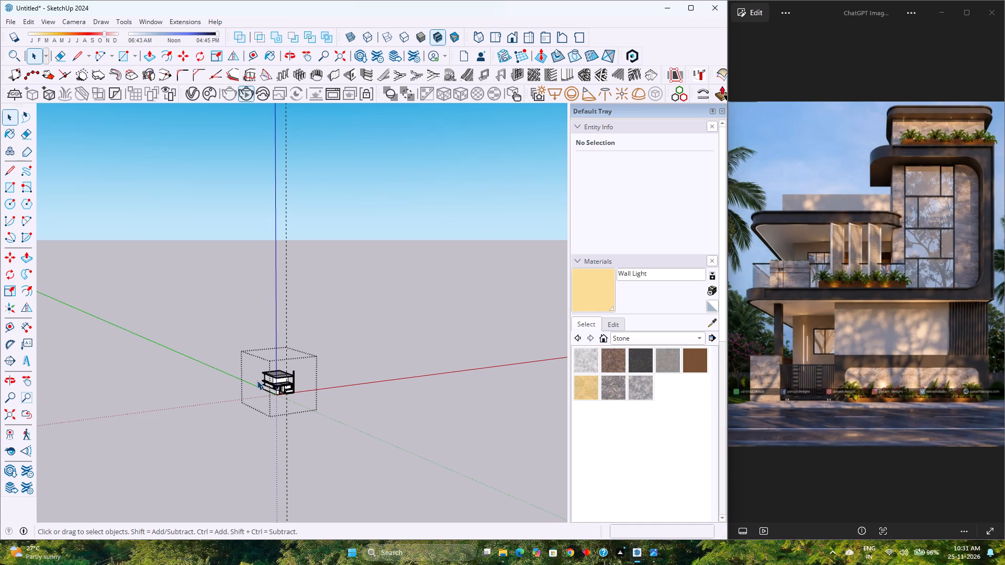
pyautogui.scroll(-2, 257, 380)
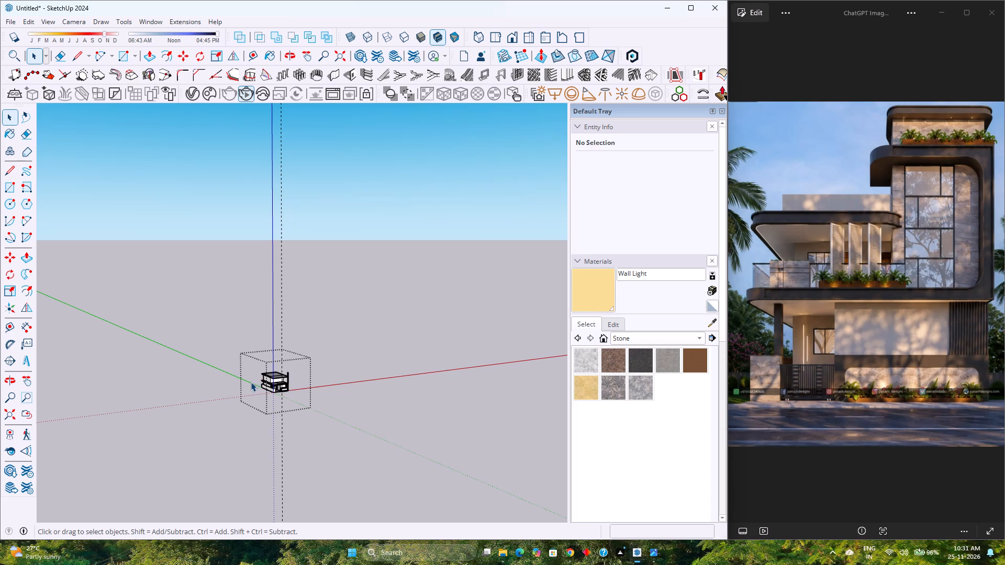
# Examine the whole house model from the front, including the upper floor, roof slab and side fin.
pyautogui.scroll(3, 202, 343)
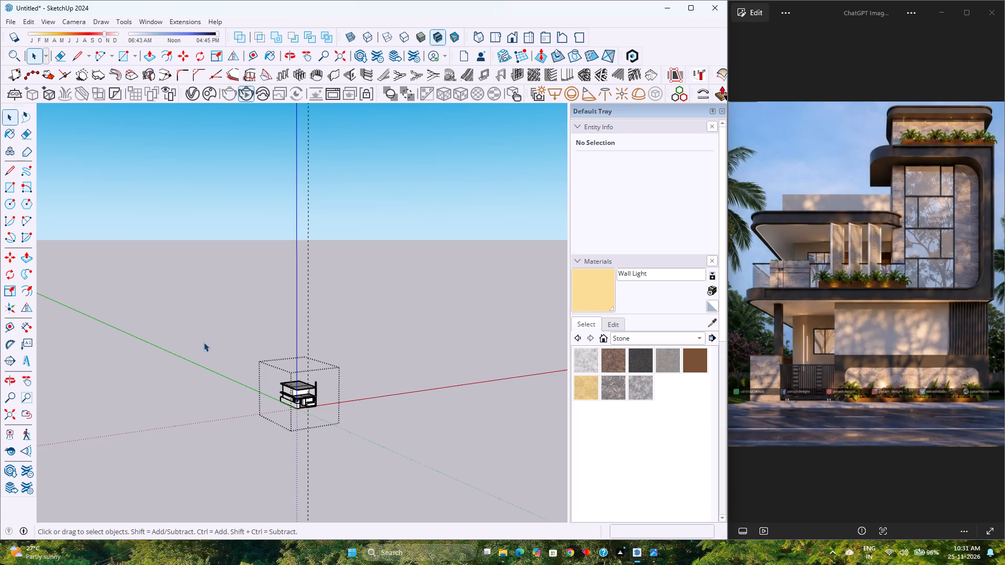
pyautogui.scroll(-5, 204, 342)
pyautogui.scroll(5, 204, 342)
pyautogui.scroll(5, 312, 416)
pyautogui.scroll(-4, 312, 416)
pyautogui.scroll(5, 312, 416)
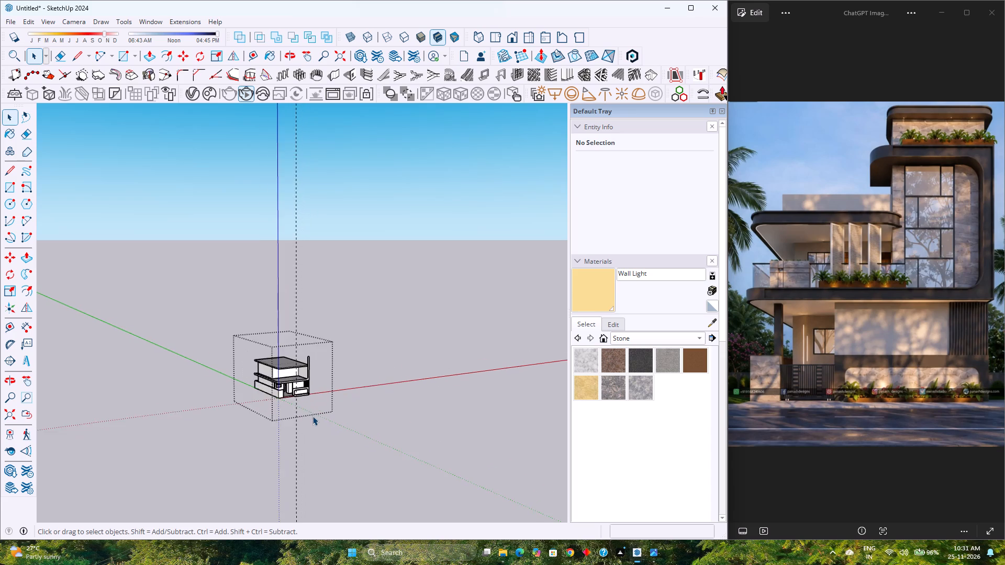
pyautogui.scroll(4, 312, 416)
pyautogui.scroll(12, 299, 371)
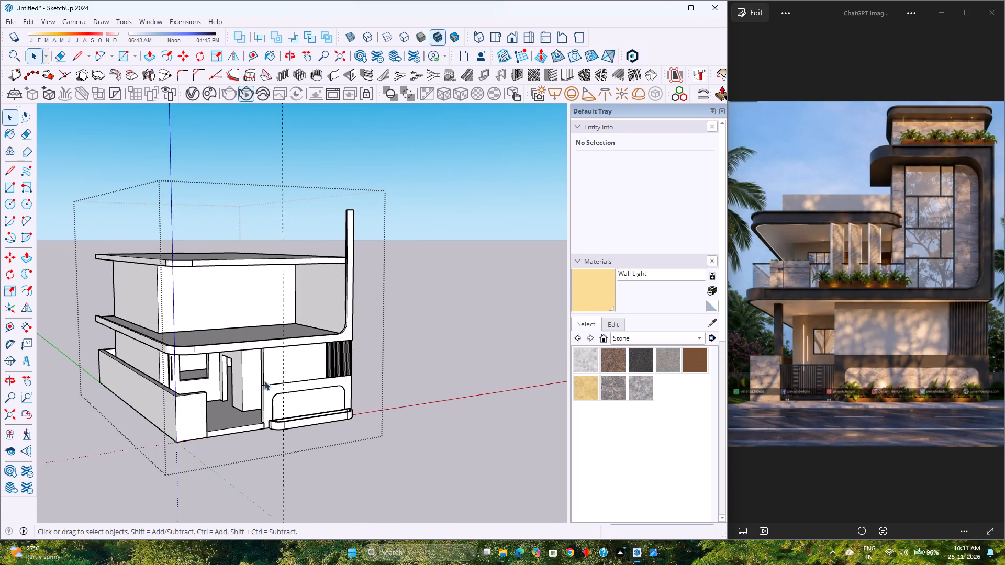
pyautogui.moveTo(264, 381); pyautogui.dragTo(176, 384, button='middle')
pyautogui.middleClick(176, 384)
pyautogui.scroll(1, 176, 384)
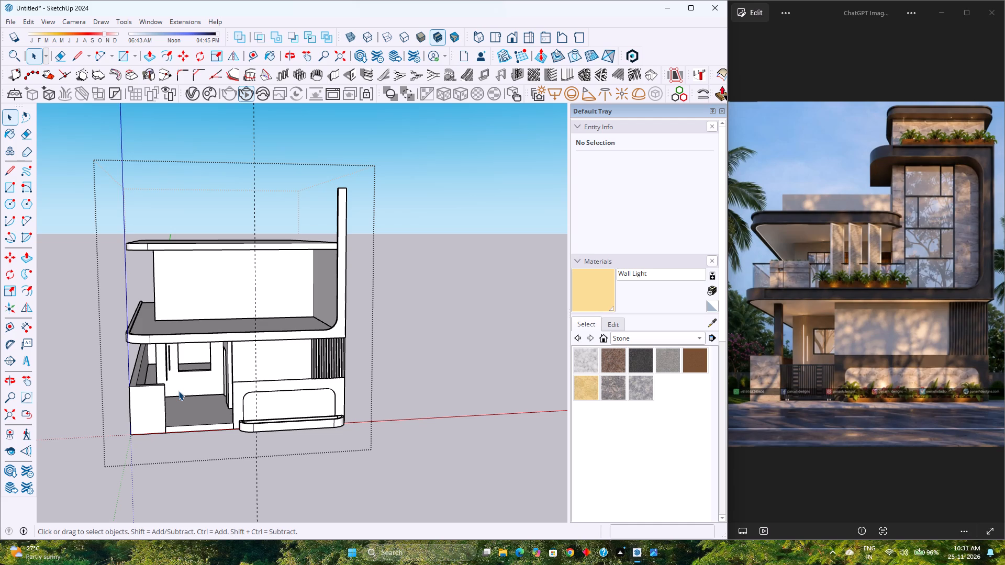
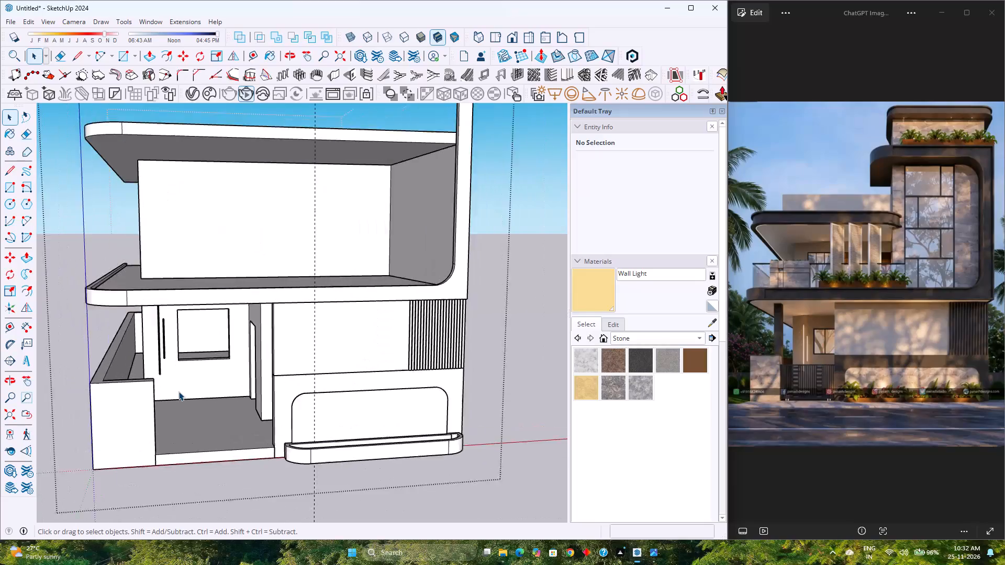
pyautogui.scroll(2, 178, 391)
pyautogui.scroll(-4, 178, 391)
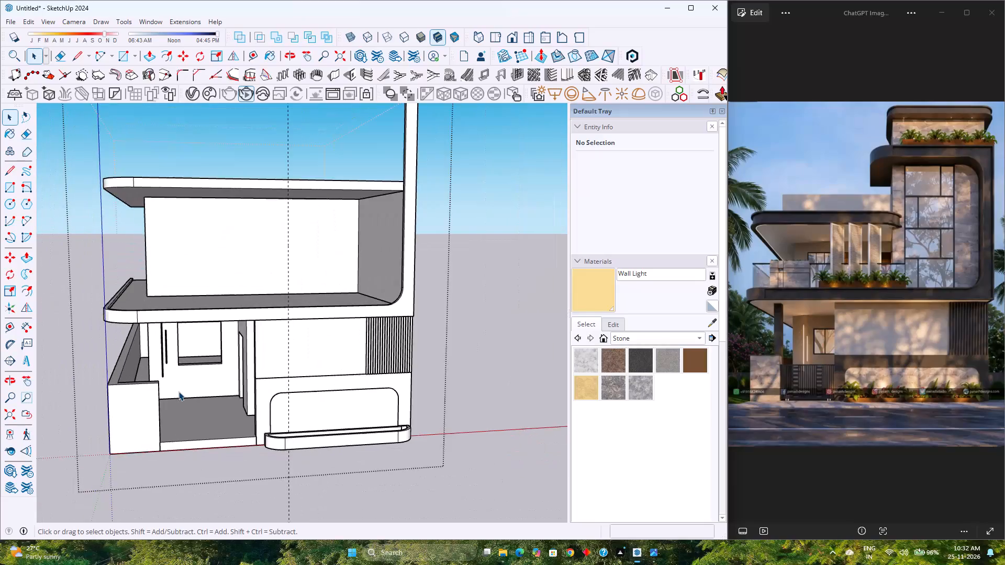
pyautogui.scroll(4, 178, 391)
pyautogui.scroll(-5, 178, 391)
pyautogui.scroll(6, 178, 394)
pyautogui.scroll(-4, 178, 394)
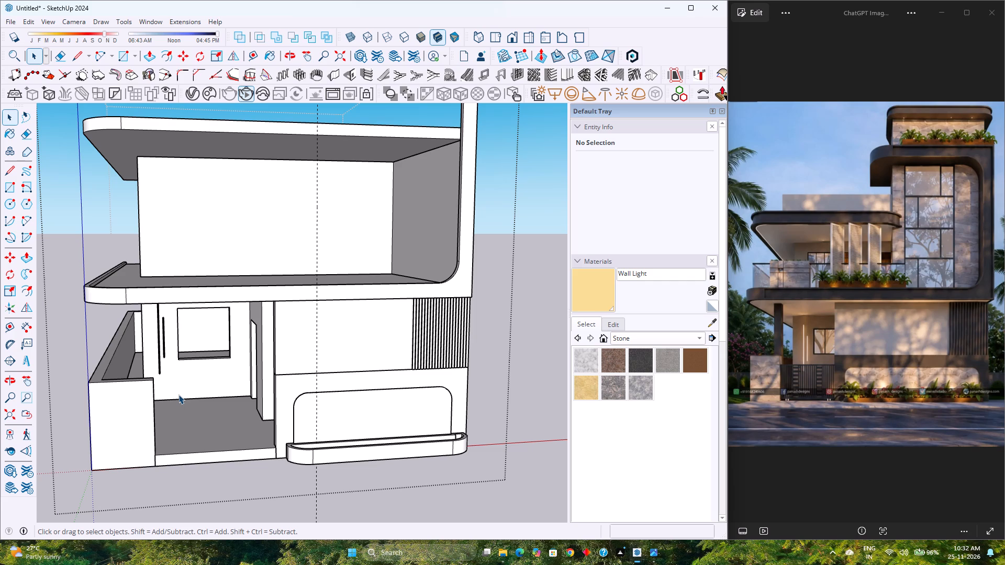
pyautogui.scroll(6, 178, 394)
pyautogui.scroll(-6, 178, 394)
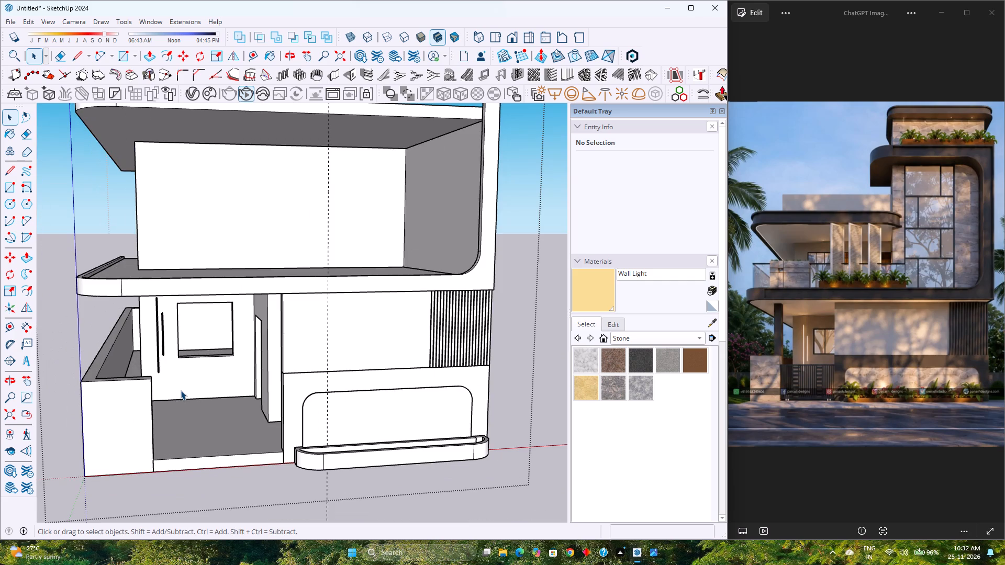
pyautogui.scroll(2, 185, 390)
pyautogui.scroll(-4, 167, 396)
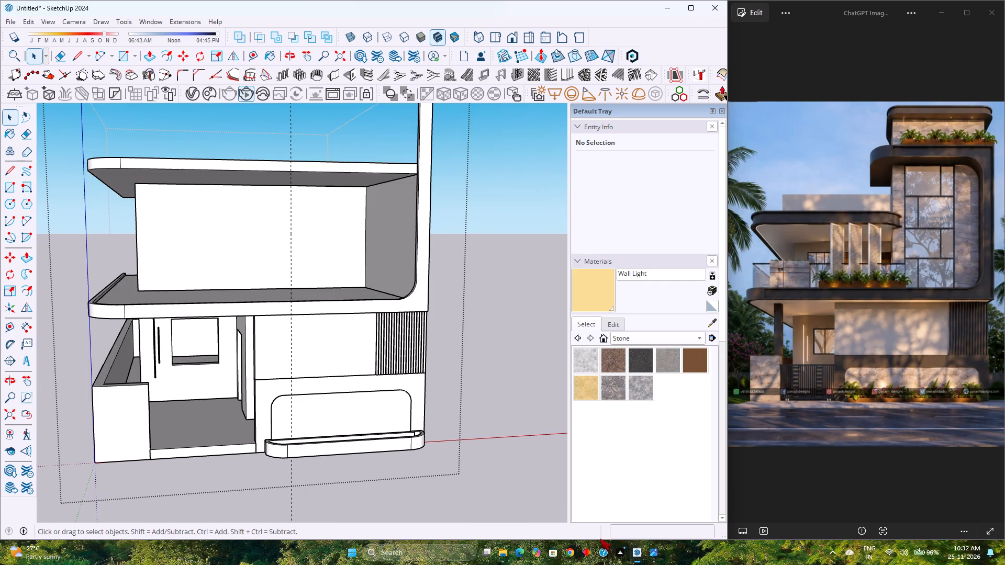
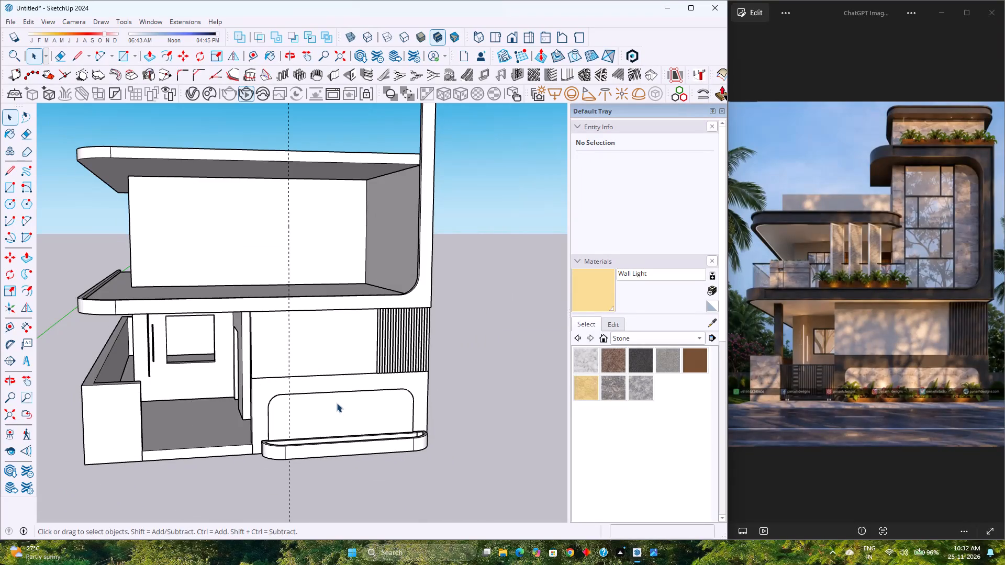
# Inside the upper-floor wall group, copy the right side wall's front vertical edge 9" back along its inner face.
pyautogui.scroll(1, 339, 398)
pyautogui.moveTo(338, 398); pyautogui.dragTo(383, 436, button='middle')
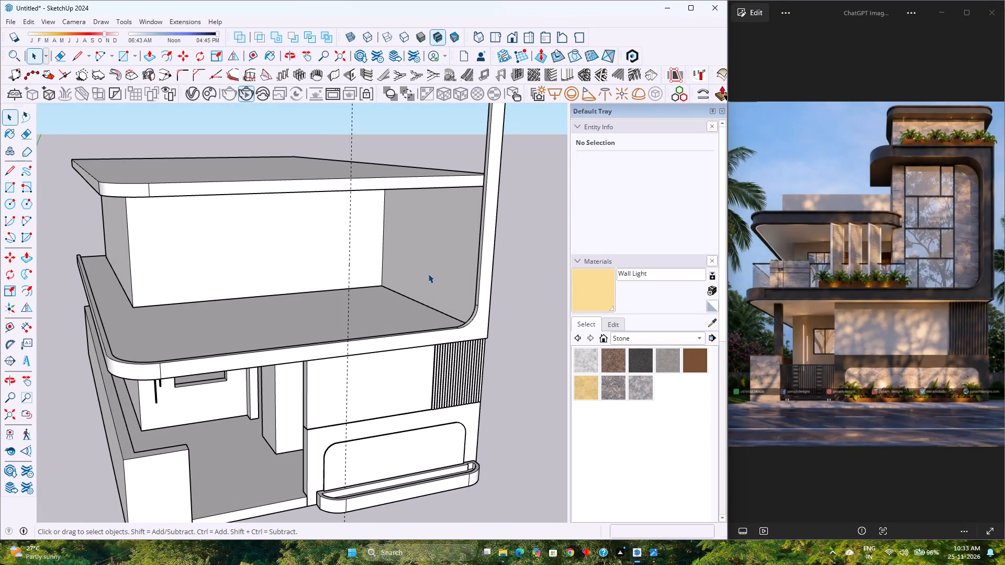
pyautogui.click(440, 267)
pyautogui.scroll(2, 440, 267)
pyautogui.tripleClick(440, 267)
pyautogui.scroll(2, 439, 267)
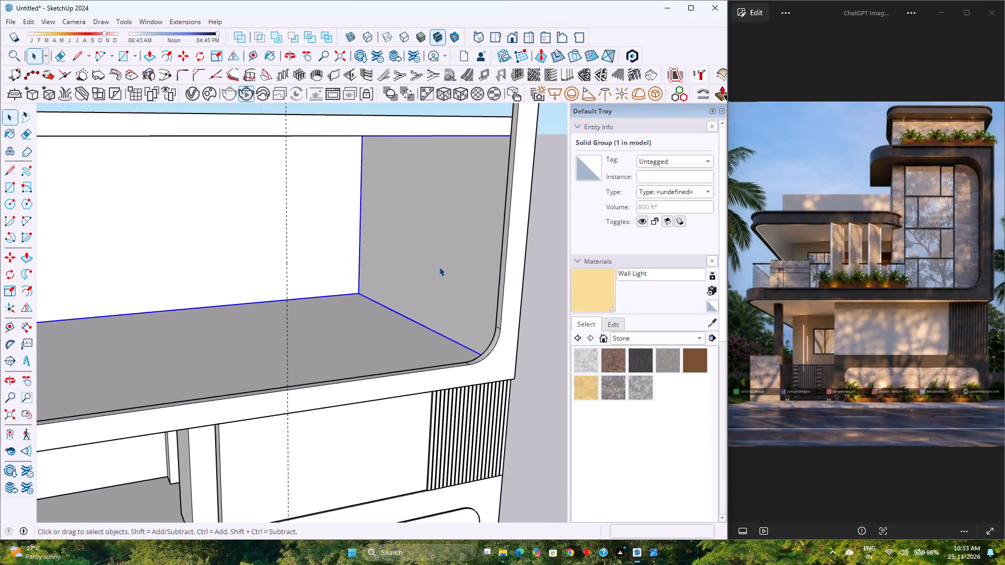
pyautogui.doubleClick(439, 267)
pyautogui.scroll(-4, 439, 268)
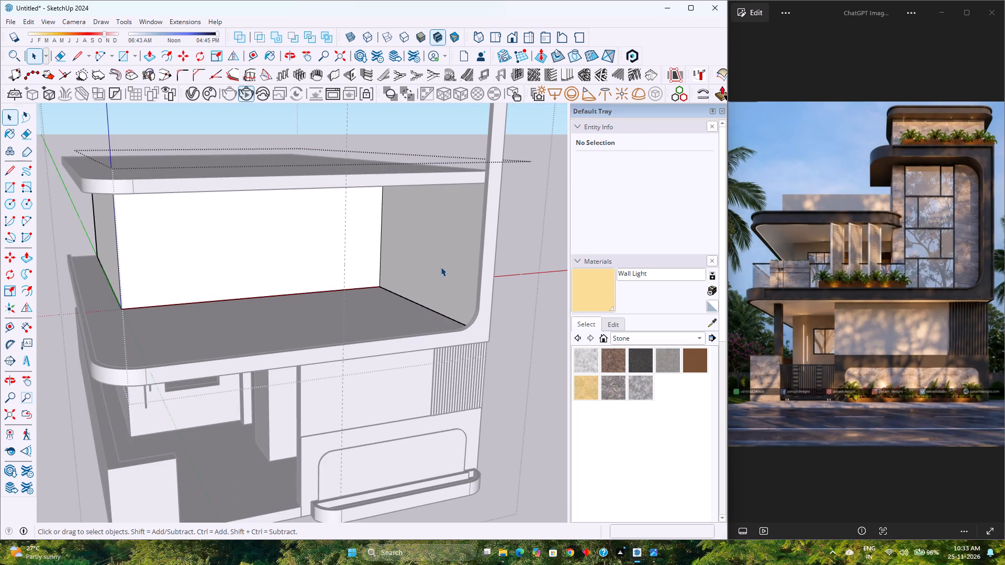
pyautogui.click(441, 267)
pyautogui.scroll(3, 441, 267)
pyautogui.keyDown('shift'); pyautogui.moveTo(441, 267); pyautogui.dragTo(389, 323, button='middle'); pyautogui.keyUp('shift')
pyautogui.moveTo(383, 322); pyautogui.dragTo(488, 307, button='middle')
pyautogui.middleClick(490, 306)
pyautogui.keyDown('shift'); pyautogui.moveTo(474, 294); pyautogui.dragTo(273, 332, button='middle'); pyautogui.keyUp('shift')
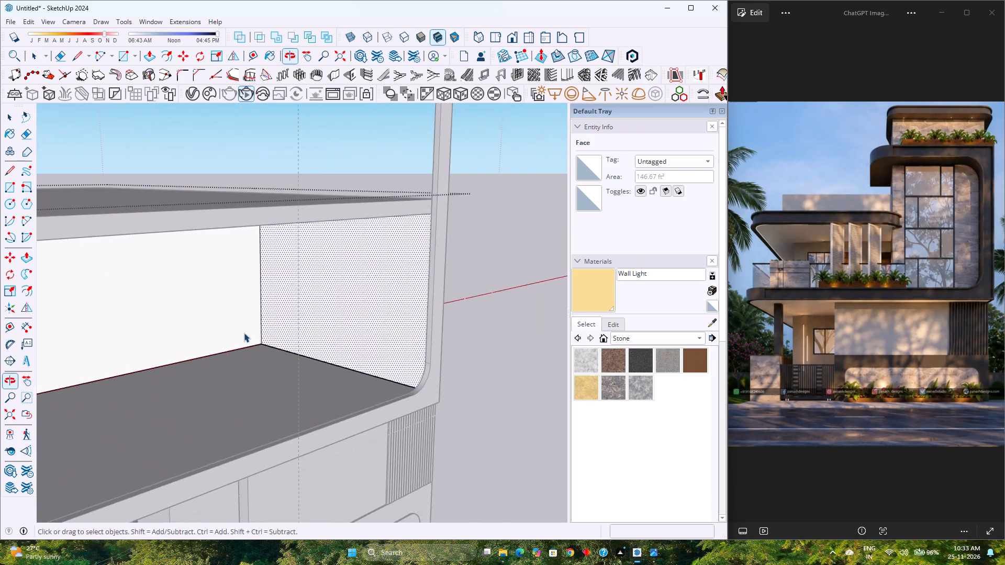
pyautogui.moveTo(244, 333); pyautogui.dragTo(389, 309, button='middle')
pyautogui.middleClick(389, 309)
pyautogui.keyDown('shift'); pyautogui.moveTo(392, 306); pyautogui.dragTo(220, 336, button='middle'); pyautogui.keyUp('shift')
pyautogui.keyDown('shift'); pyautogui.middleClick(220, 336); pyautogui.keyUp('shift')
pyautogui.scroll(2, 375, 309)
pyautogui.moveTo(375, 309); pyautogui.dragTo(429, 302, button='middle')
pyautogui.middleClick(430, 302)
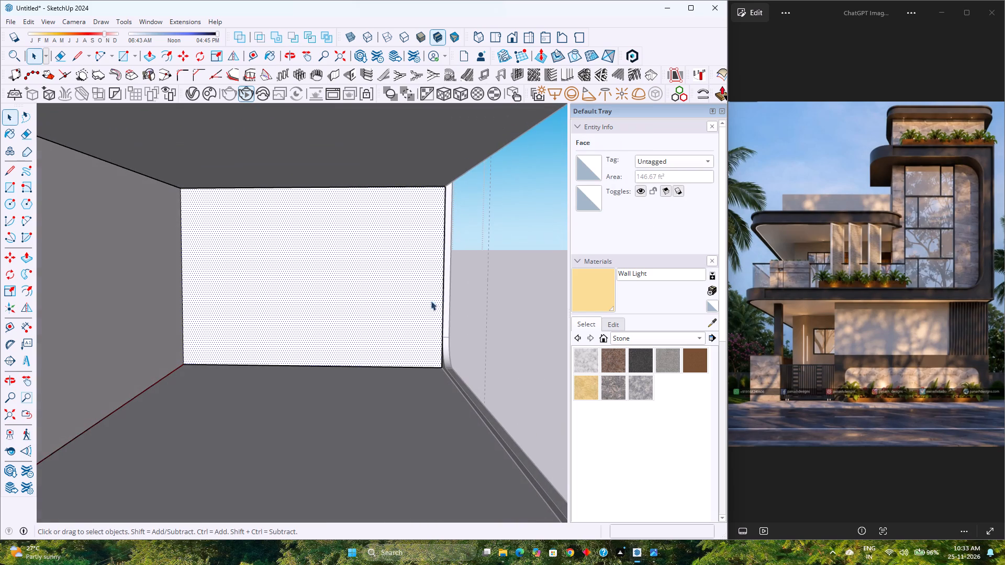
pyautogui.click(443, 302)
pyautogui.scroll(5, 443, 302)
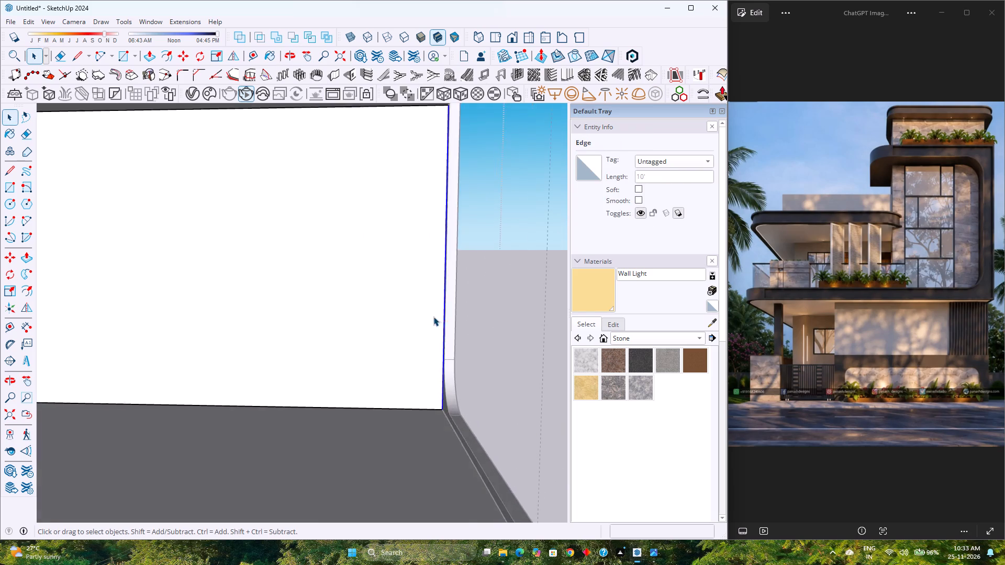
pyautogui.moveTo(433, 317); pyautogui.dragTo(478, 348, button='middle')
pyautogui.press('m')
pyautogui.click(439, 403)
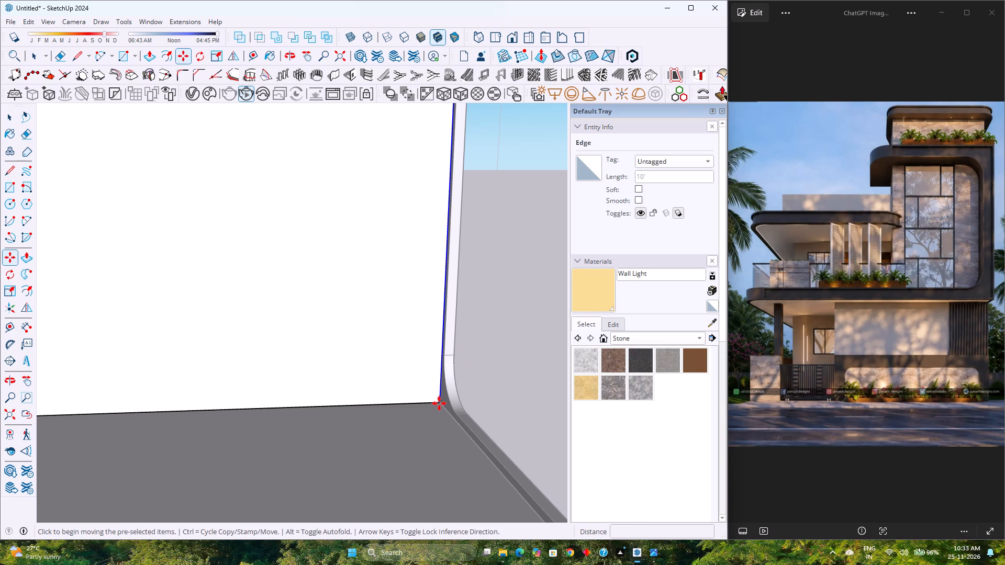
pyautogui.click(416, 407)
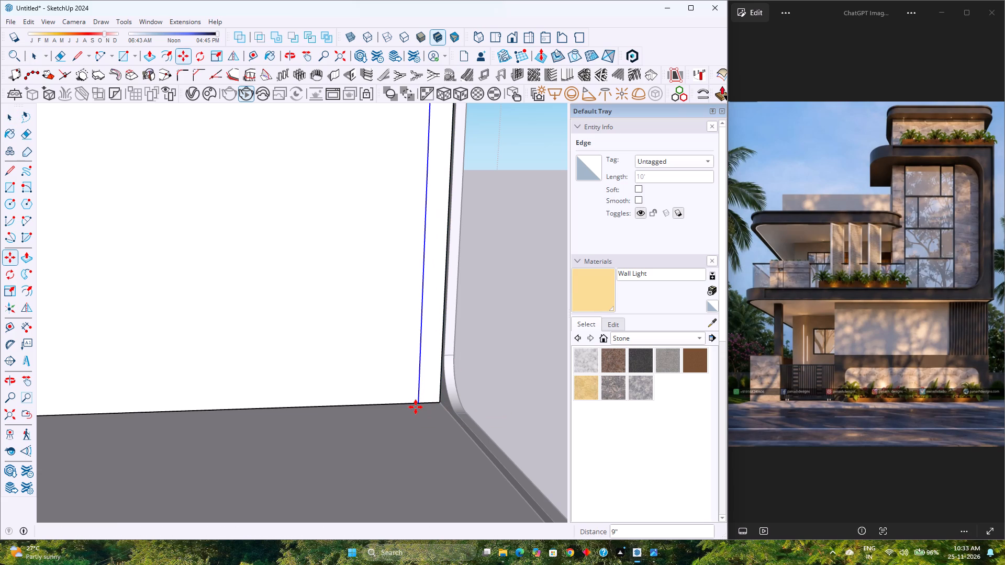
# Extrude the 9" wide strip at the side wall's front end 10' 3" across the facade to form a front wall.
pyautogui.press('p')
pyautogui.click(425, 378)
pyautogui.scroll(-8, 425, 378)
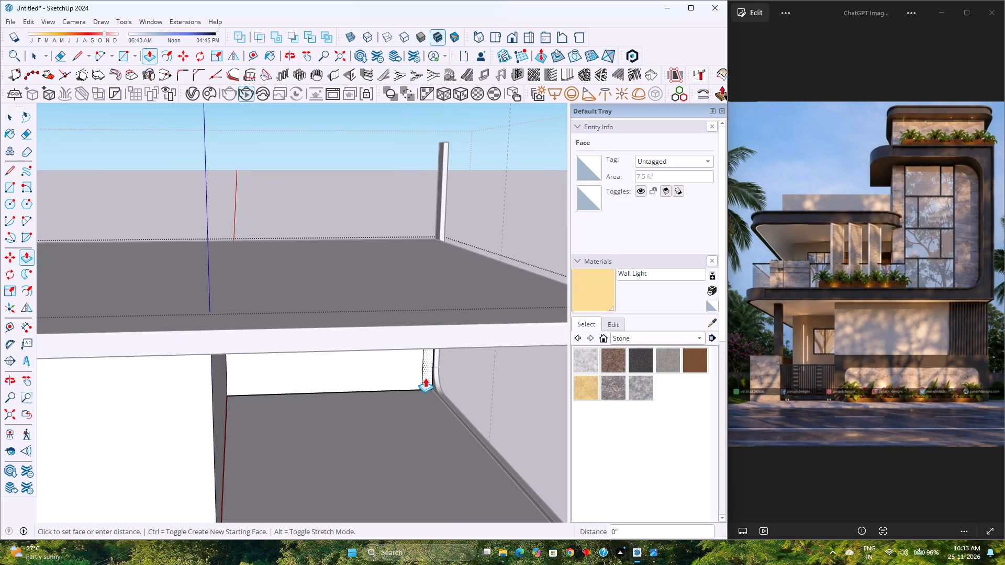
pyautogui.moveTo(425, 378); pyautogui.dragTo(271, 350, button='middle')
pyautogui.middleClick(271, 350)
pyautogui.scroll(-3, 271, 350)
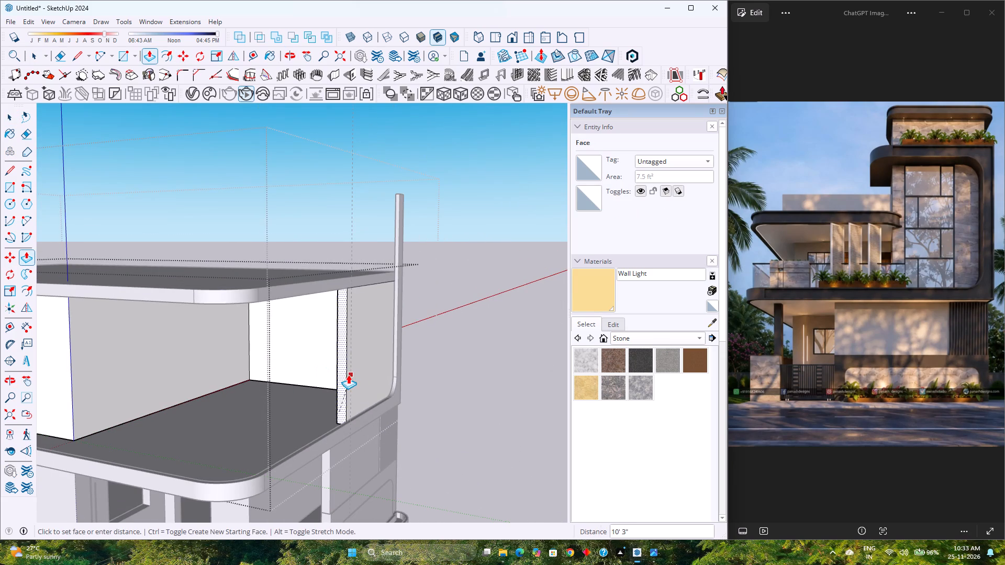
pyautogui.click(348, 375)
pyautogui.moveTo(352, 377); pyautogui.dragTo(210, 374, button='middle')
pyautogui.moveTo(267, 397); pyautogui.dragTo(143, 399, button='middle')
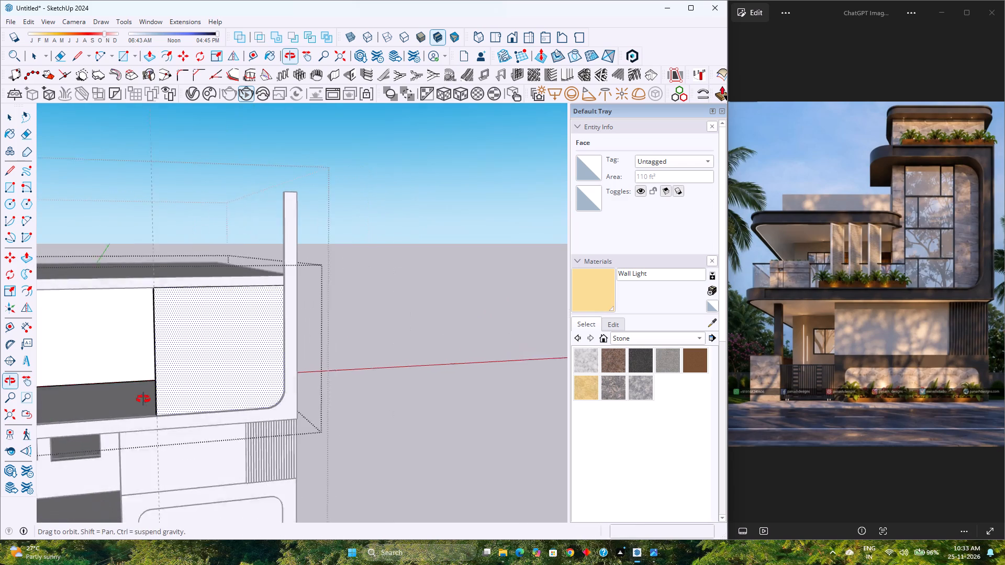
pyautogui.moveTo(143, 399); pyautogui.dragTo(136, 399, button='middle')
pyautogui.scroll(3, 169, 387)
pyautogui.keyDown('shift'); pyautogui.moveTo(170, 387); pyautogui.dragTo(282, 380, button='middle'); pyautogui.keyUp('shift')
pyautogui.moveTo(282, 379); pyautogui.dragTo(229, 372, button='middle')
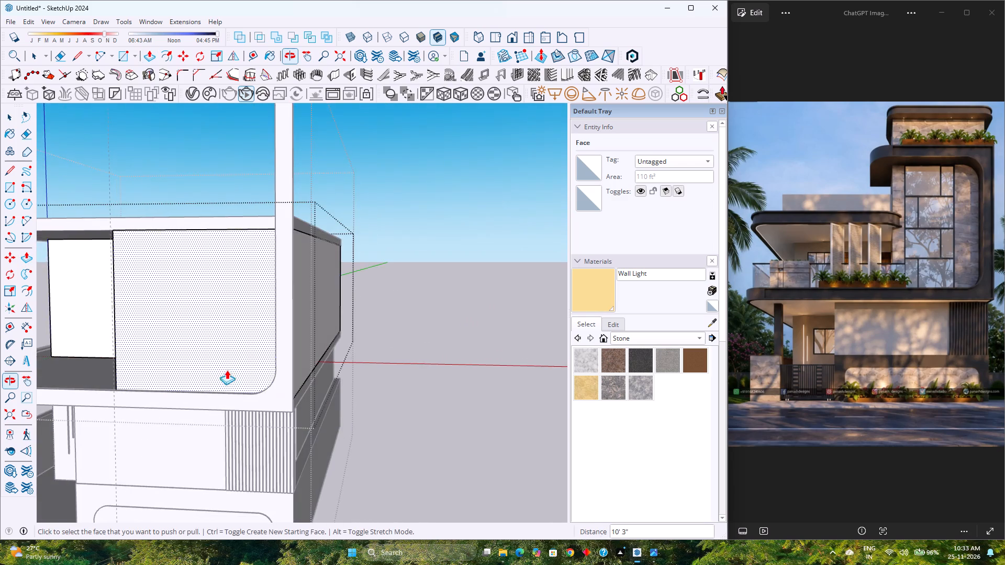
pyautogui.scroll(3, 225, 365)
pyautogui.scroll(-4, 225, 365)
pyautogui.scroll(3, 225, 365)
pyautogui.scroll(-3, 225, 365)
pyautogui.press('space')
# Shorten the new upper-floor front wall by 1' at its free end and leave the wall group.
pyautogui.scroll(-4, 392, 355)
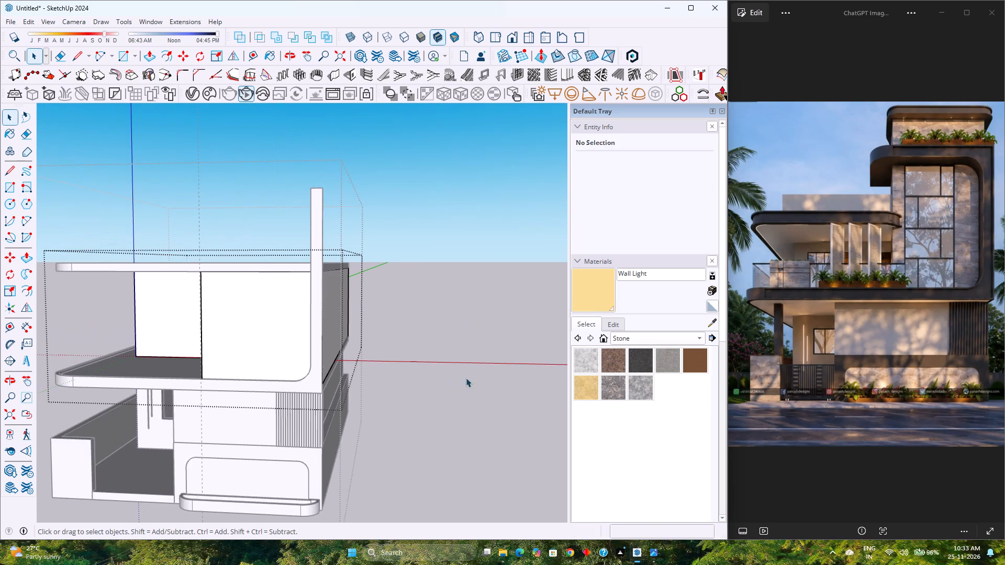
pyautogui.scroll(-4, 472, 378)
pyautogui.scroll(3, 283, 339)
pyautogui.moveTo(283, 339); pyautogui.dragTo(413, 329, button='middle')
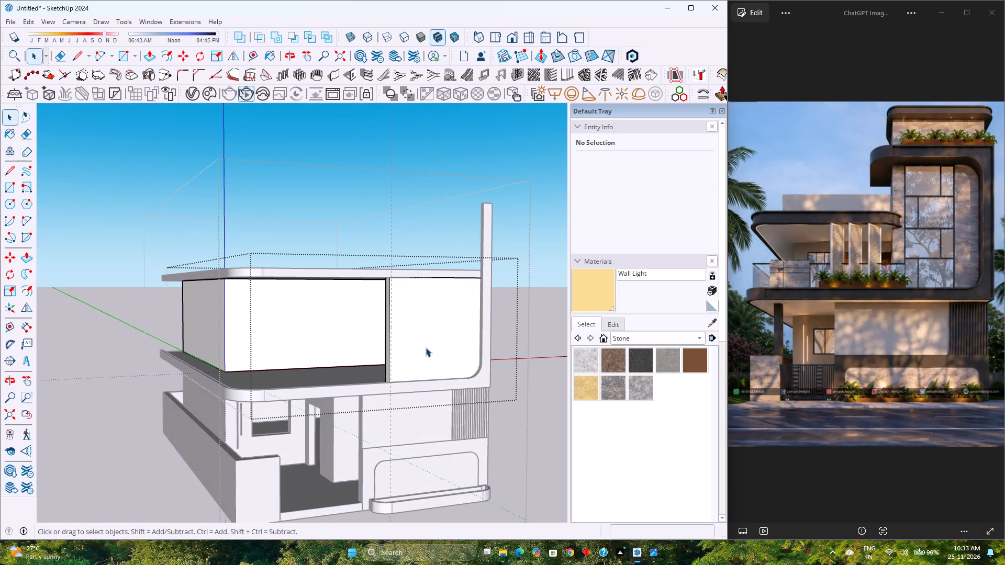
pyautogui.scroll(-1, 428, 356)
pyautogui.moveTo(431, 360); pyautogui.dragTo(304, 346, button='middle')
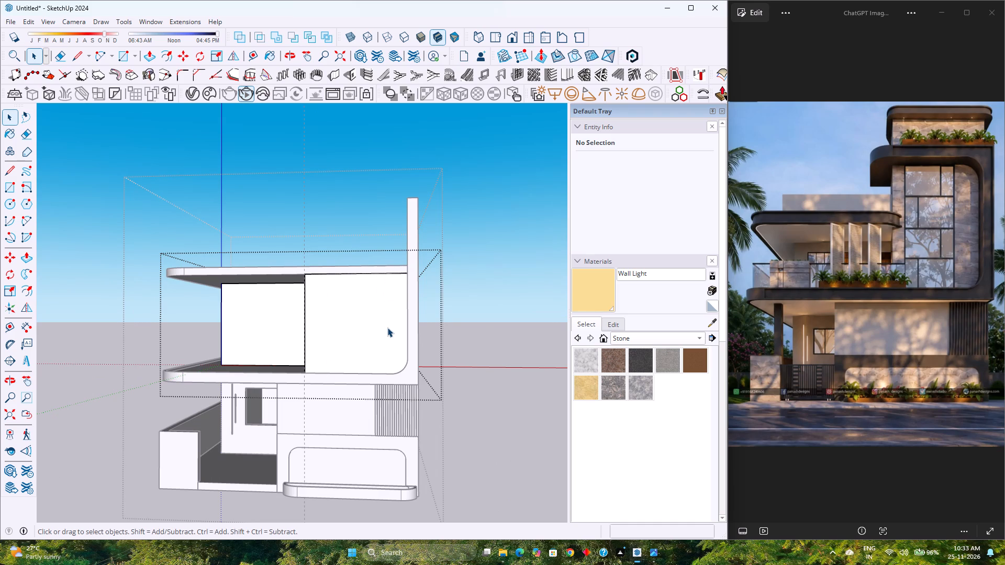
pyautogui.scroll(2, 306, 347)
pyautogui.moveTo(306, 347); pyautogui.dragTo(430, 377, button='middle')
pyautogui.scroll(9, 449, 391)
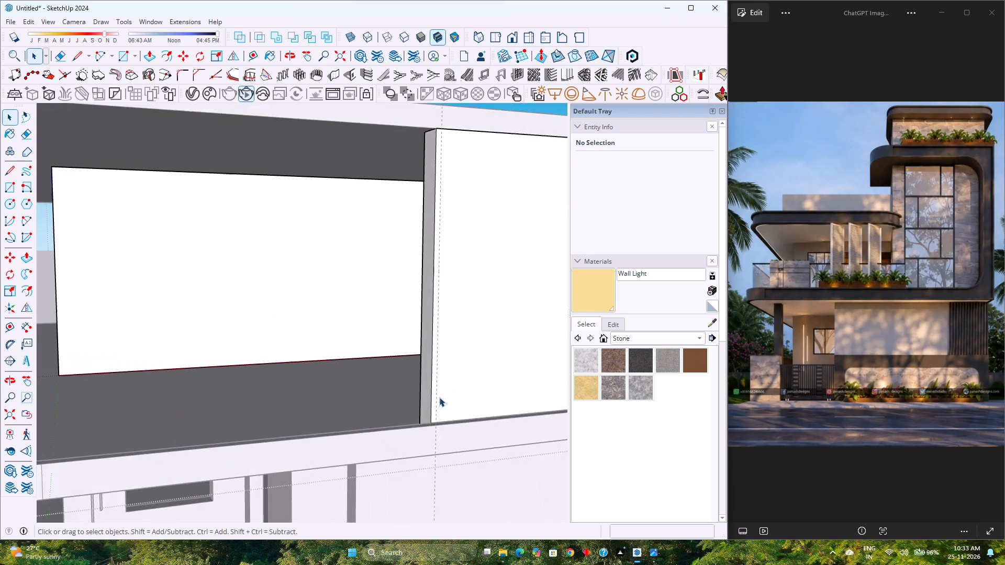
pyautogui.scroll(4, 439, 397)
pyautogui.press('p')
pyautogui.click(423, 403)
pyautogui.write("1'")
pyautogui.press('Return')
pyautogui.scroll(-10, 336, 402)
pyautogui.moveTo(354, 407); pyautogui.dragTo(260, 357, button='middle')
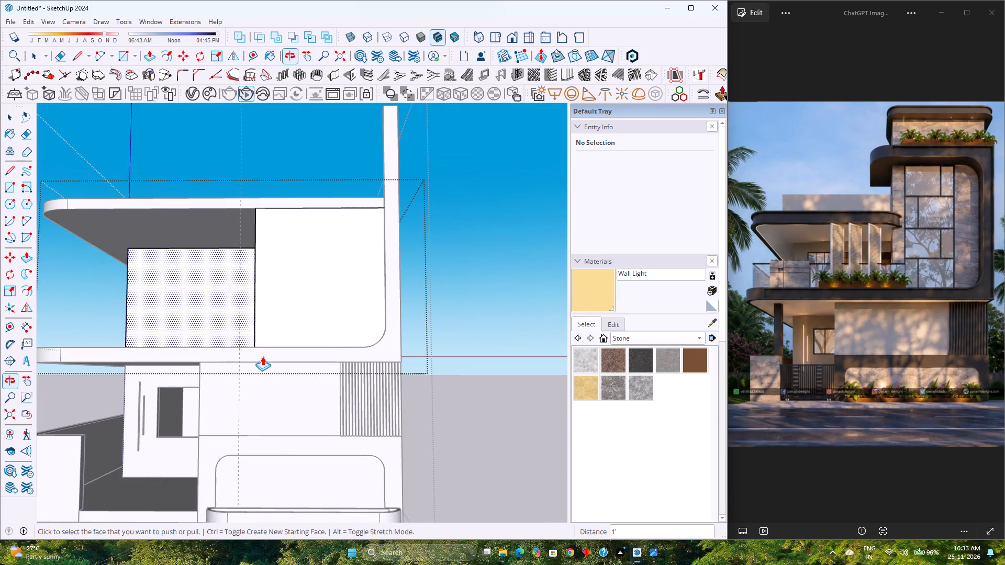
pyautogui.press('space')
pyautogui.click(480, 308)
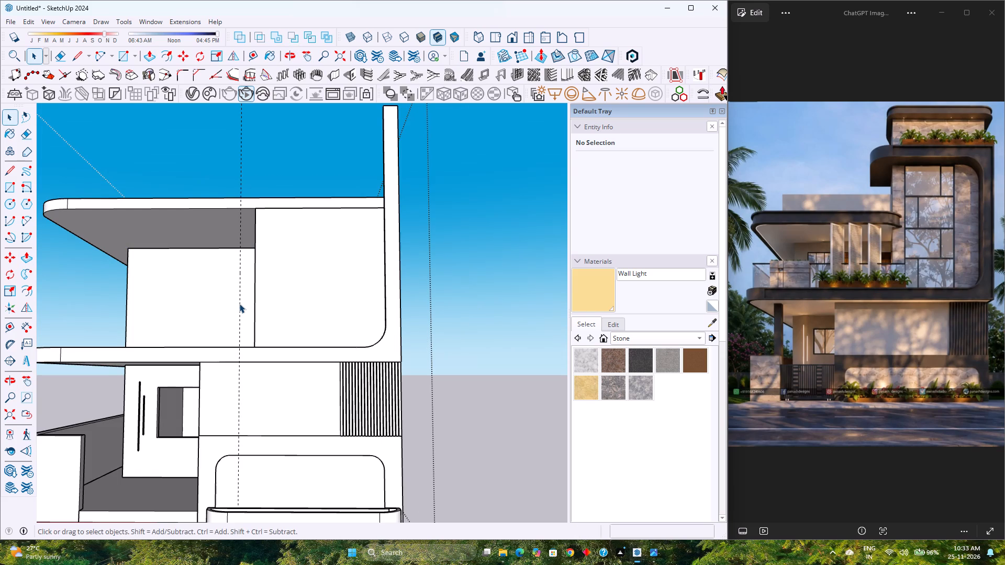
# Delete the vertical dashed guide line in front of the facade.
pyautogui.click(239, 303)
pyautogui.press('Delete')
# Examine the new front wall, the roof slab and the raised frame around the upper floor.
pyautogui.moveTo(284, 296); pyautogui.dragTo(282, 378, button='middle')
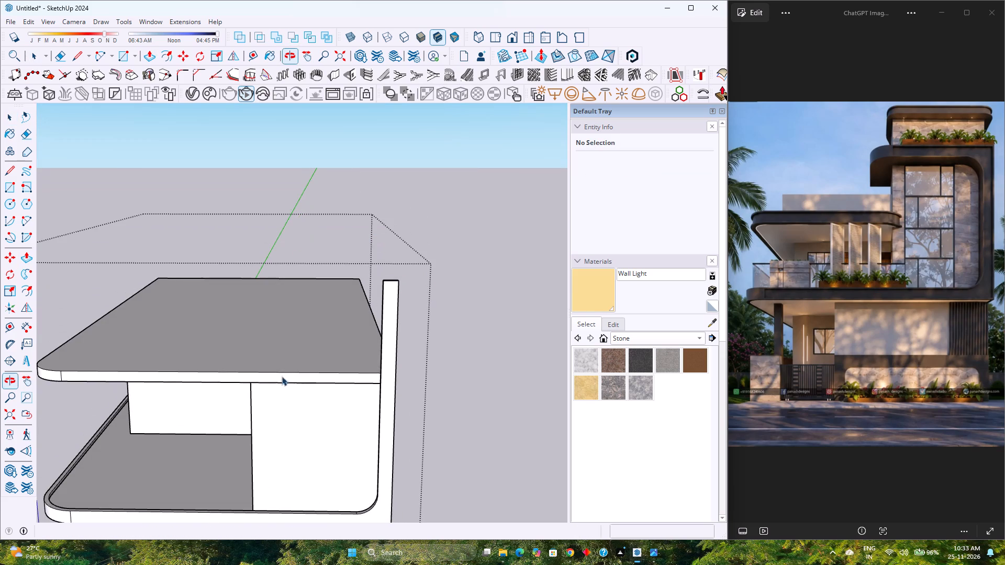
pyautogui.scroll(2, 270, 379)
pyautogui.scroll(-3, 270, 379)
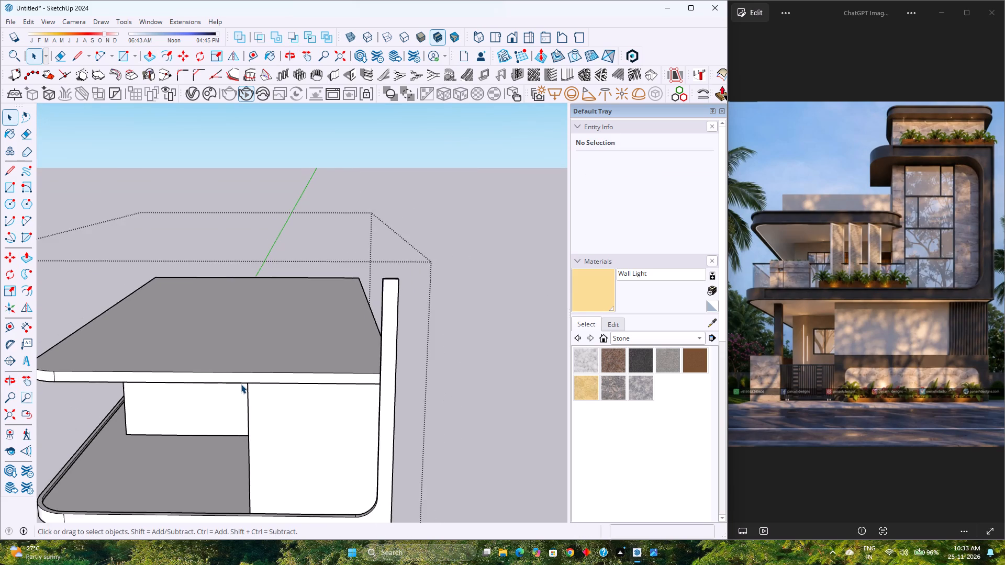
pyautogui.scroll(-3, 241, 384)
pyautogui.moveTo(240, 391); pyautogui.dragTo(319, 361, button='middle')
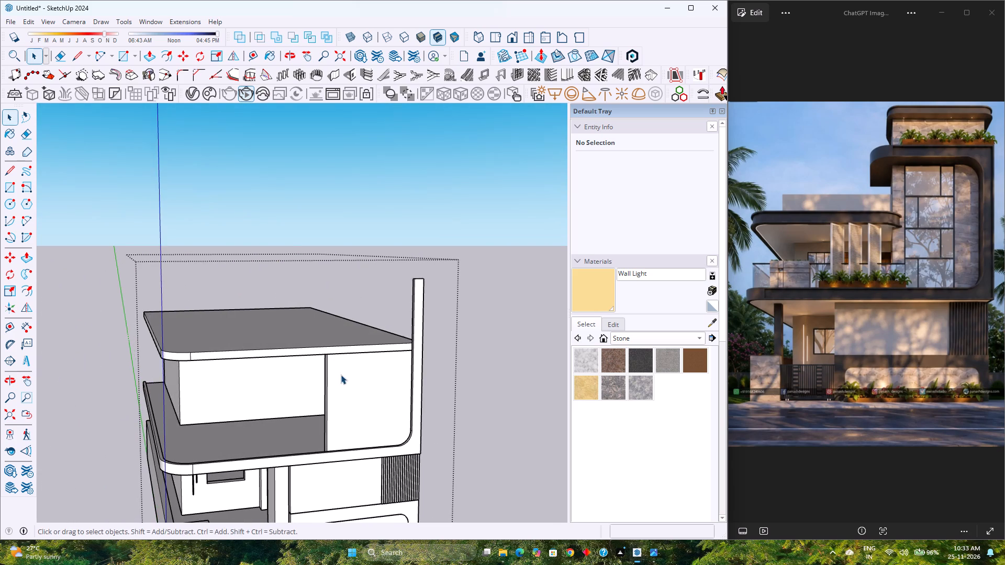
pyautogui.middleClick(346, 384)
pyautogui.moveTo(345, 383); pyautogui.dragTo(273, 349, button='middle')
pyautogui.scroll(-3, 274, 349)
pyautogui.moveTo(285, 370); pyautogui.dragTo(336, 396, button='middle')
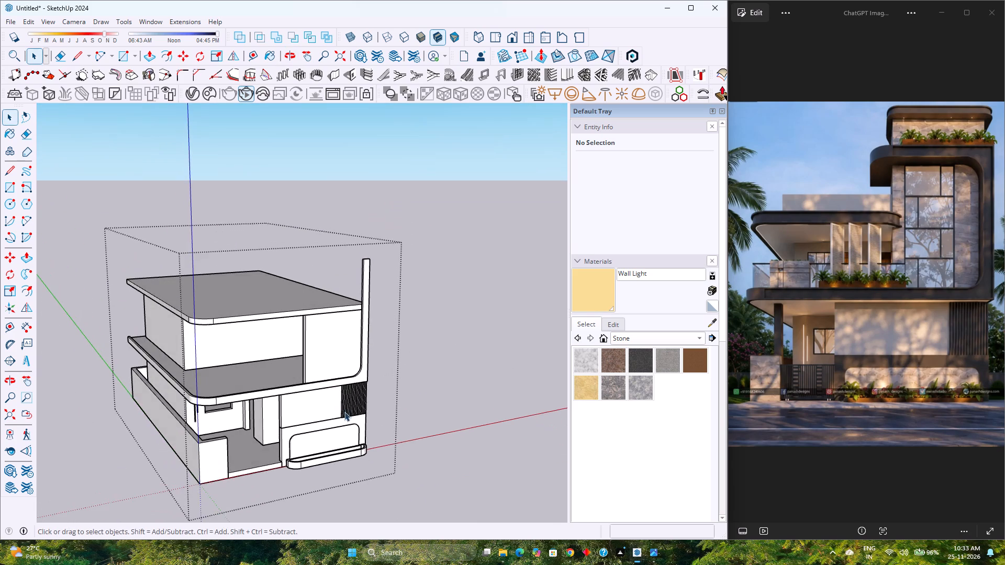
pyautogui.scroll(3, 346, 414)
pyautogui.moveTo(350, 420); pyautogui.dragTo(423, 451, button='middle')
pyautogui.scroll(2, 323, 410)
pyautogui.moveTo(323, 410); pyautogui.dragTo(372, 432, button='middle')
pyautogui.middleClick(373, 432)
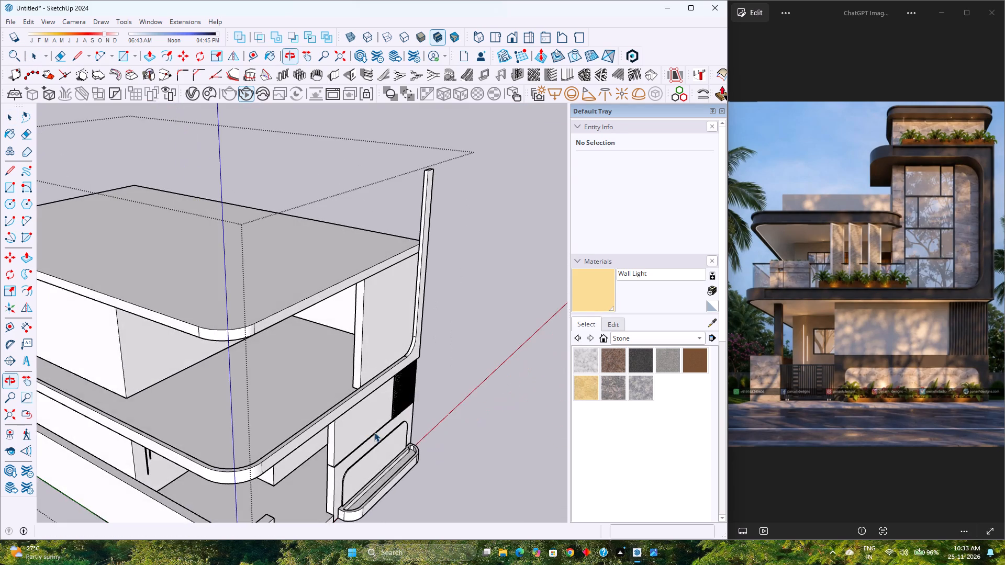
pyautogui.scroll(3, 366, 432)
pyautogui.scroll(2, 320, 438)
pyautogui.keyDown('shift'); pyautogui.moveTo(314, 432); pyautogui.dragTo(284, 395, button='middle'); pyautogui.keyUp('shift')
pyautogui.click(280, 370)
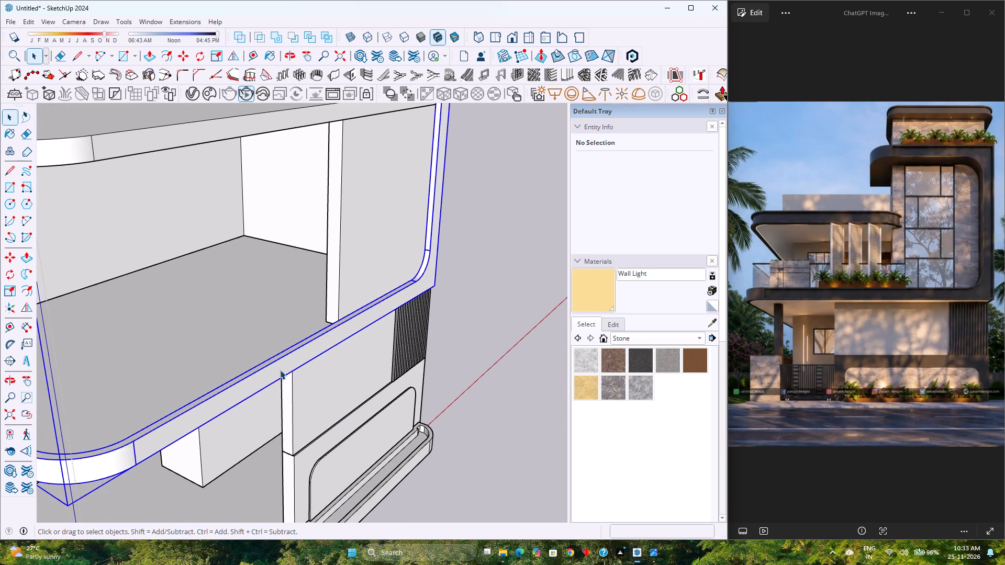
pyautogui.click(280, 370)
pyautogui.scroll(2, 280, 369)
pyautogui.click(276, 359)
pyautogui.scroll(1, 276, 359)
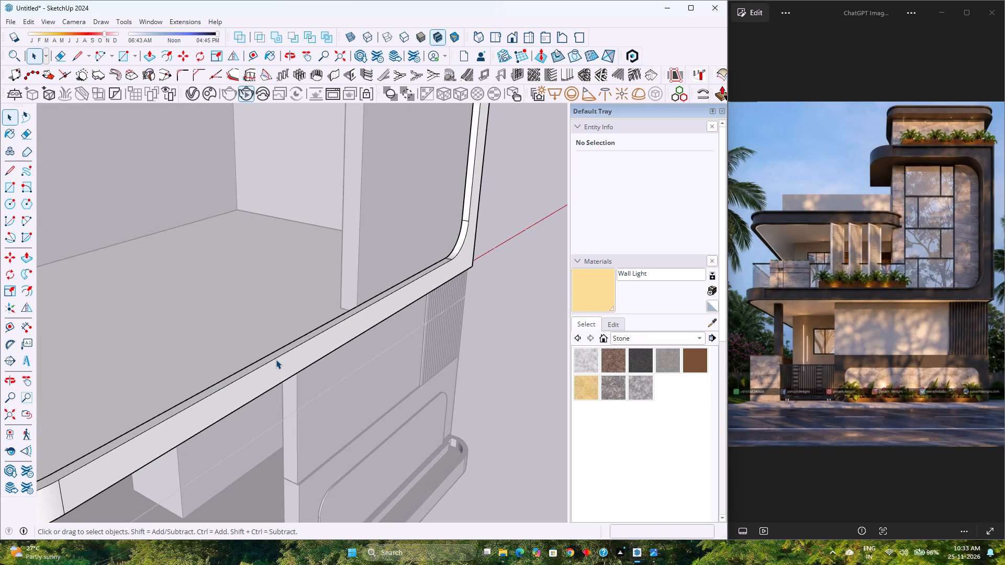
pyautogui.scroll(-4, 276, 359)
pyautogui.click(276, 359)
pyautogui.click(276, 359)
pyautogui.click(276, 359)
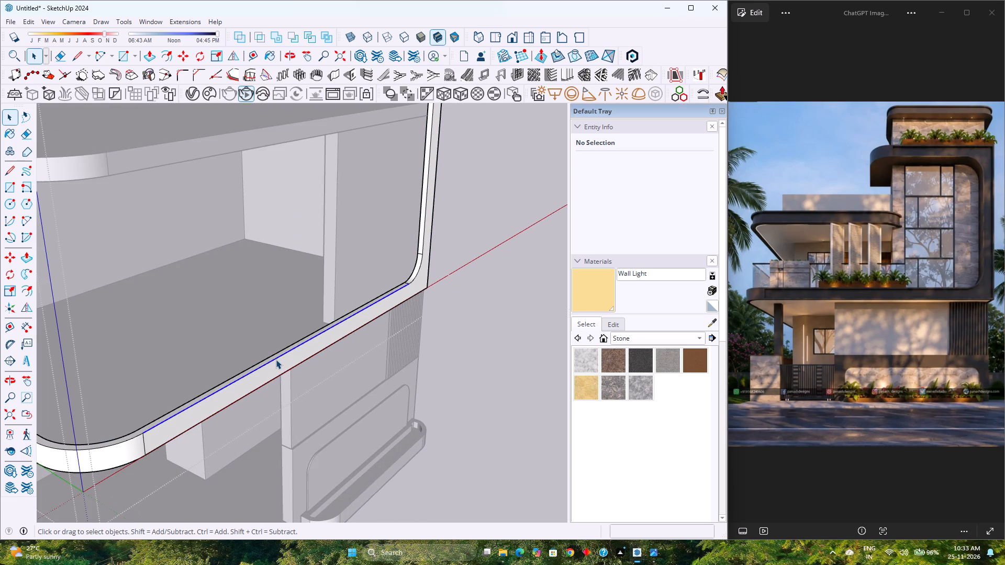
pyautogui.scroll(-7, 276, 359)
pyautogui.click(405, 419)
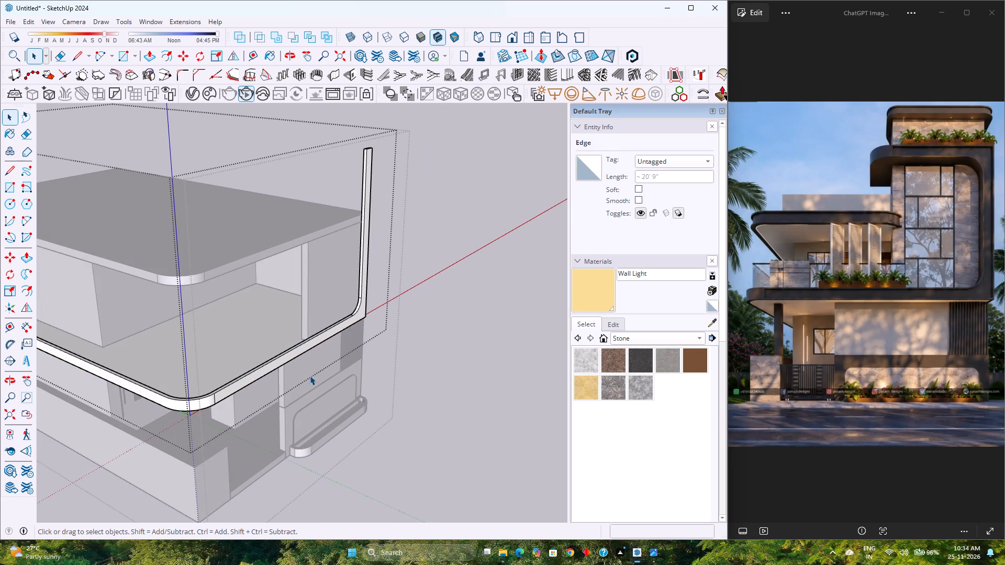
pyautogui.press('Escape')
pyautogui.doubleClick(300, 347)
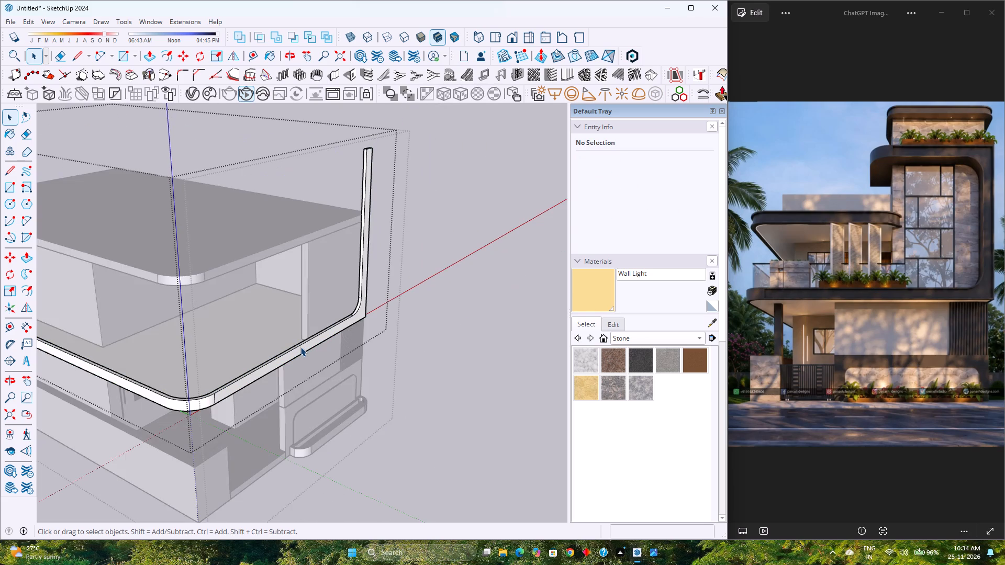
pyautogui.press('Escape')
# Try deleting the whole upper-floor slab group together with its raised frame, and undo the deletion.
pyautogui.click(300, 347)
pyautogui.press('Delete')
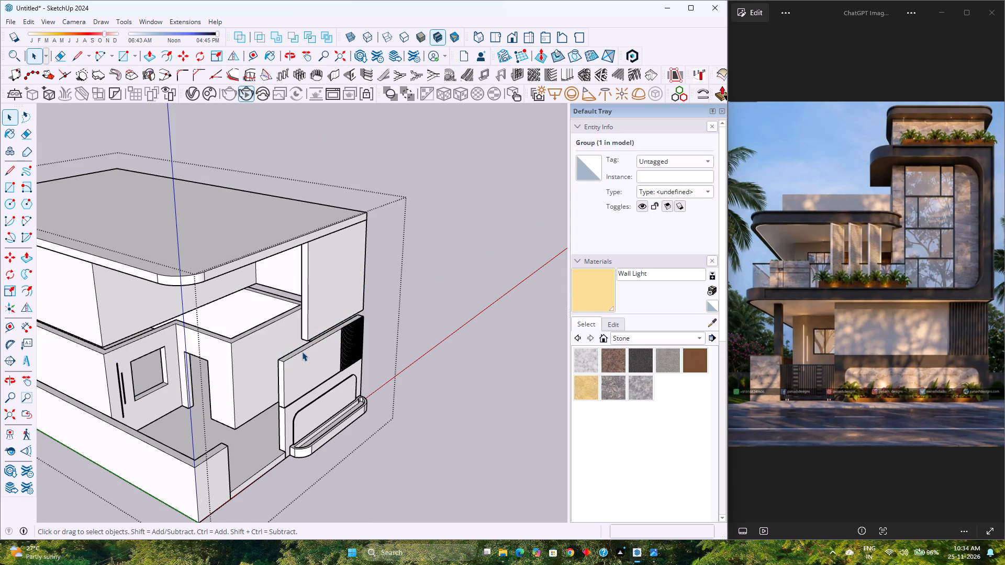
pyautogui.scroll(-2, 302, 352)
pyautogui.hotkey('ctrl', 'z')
# Inside the upper-floor slab group, delete only the nested frame band with its tall upright, keeping the slab.
pyautogui.doubleClick(302, 351)
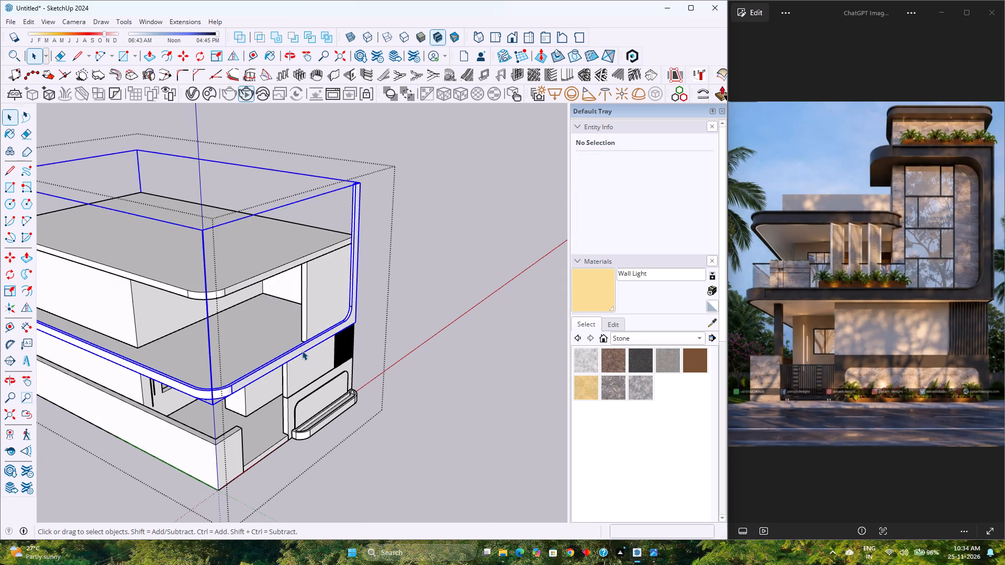
pyautogui.click(302, 351)
pyautogui.press('Delete')
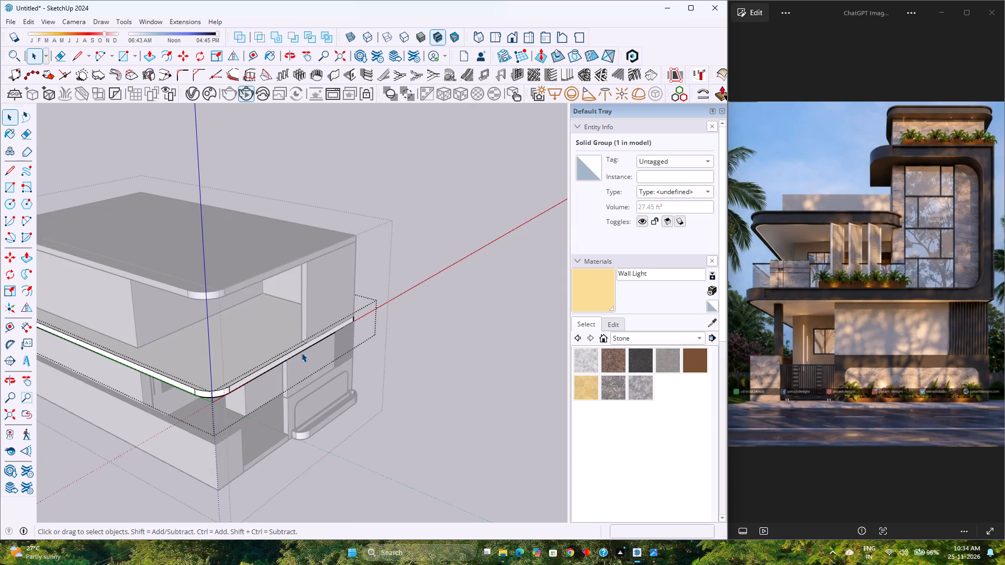
pyautogui.click(396, 376)
# Examine the house's front elevation and the right side of the upper floor against the reference image.
pyautogui.moveTo(393, 392); pyautogui.dragTo(214, 346, button='middle')
pyautogui.middleClick(214, 346)
pyautogui.scroll(3, 194, 322)
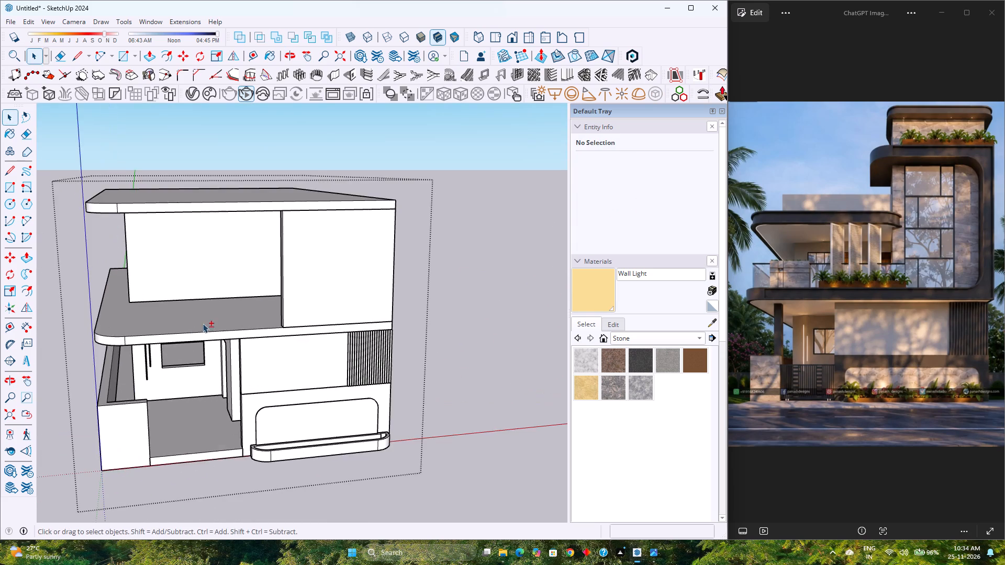
pyautogui.keyDown('shift'); pyautogui.moveTo(208, 326); pyautogui.dragTo(259, 398, button='middle'); pyautogui.keyUp('shift')
pyautogui.moveTo(261, 404); pyautogui.dragTo(186, 349, button='middle')
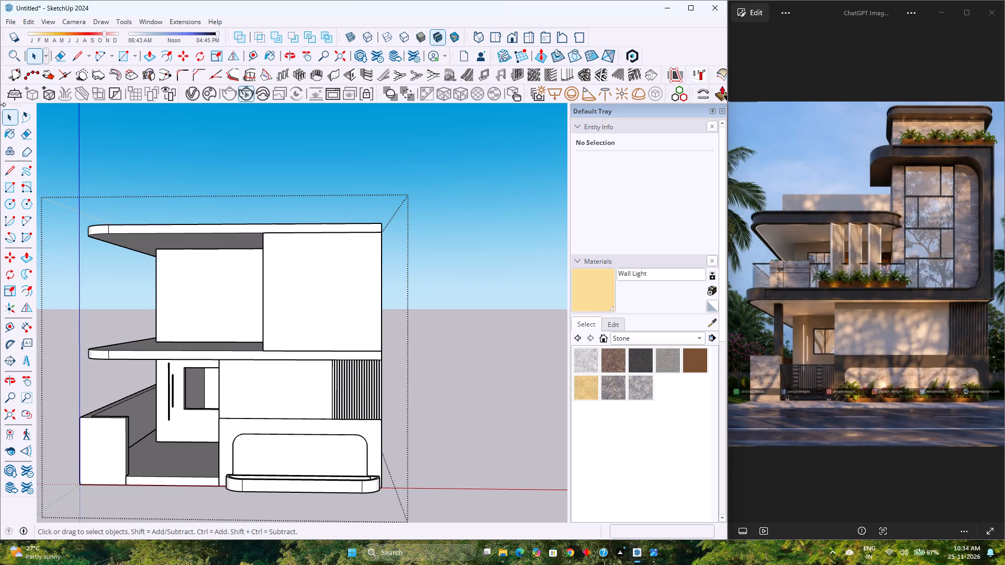
pyautogui.scroll(-3, 243, 422)
pyautogui.moveTo(238, 420); pyautogui.dragTo(277, 422, button='middle')
pyautogui.middleClick(277, 422)
pyautogui.scroll(4, 188, 316)
pyautogui.scroll(-2, 216, 352)
pyautogui.scroll(4, 251, 391)
pyautogui.scroll(-2, 312, 387)
pyautogui.moveTo(374, 391); pyautogui.dragTo(334, 488, button='middle')
pyautogui.moveTo(331, 488); pyautogui.dragTo(223, 390, button='middle')
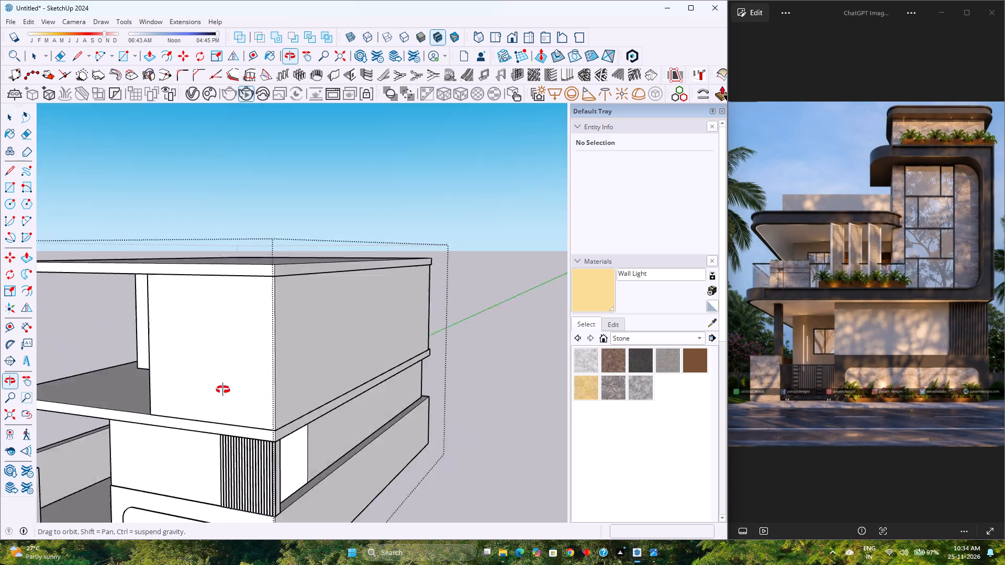
# Examine the house's front elevation, slab undersides and upper-floor roof slab from several angles against the reference image.
pyautogui.moveTo(223, 390); pyautogui.dragTo(309, 344, button='middle')
pyautogui.scroll(1, 309, 344)
pyautogui.scroll(-4, 309, 344)
pyautogui.moveTo(309, 344); pyautogui.dragTo(478, 338, button='middle')
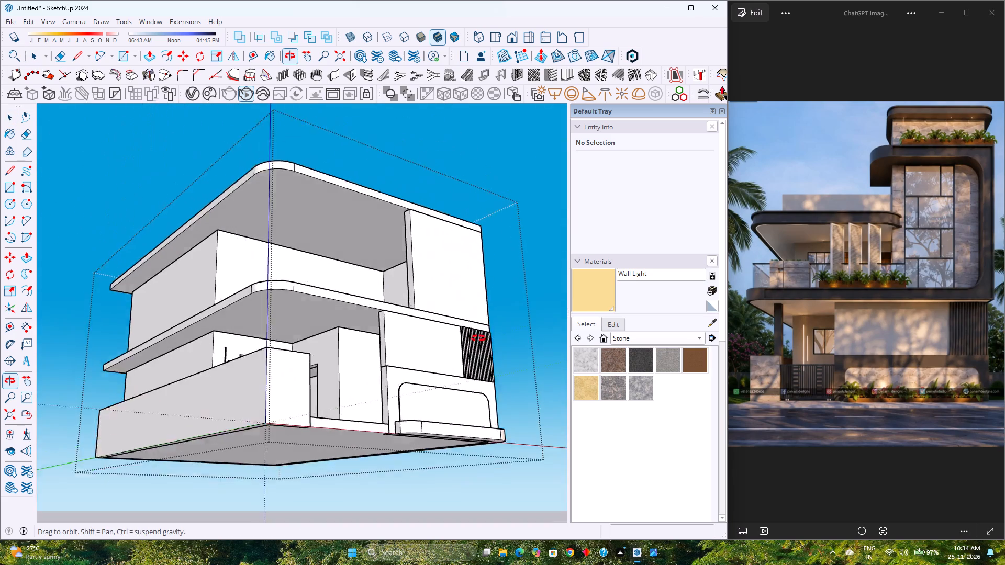
pyautogui.moveTo(478, 338); pyautogui.dragTo(328, 299, button='middle')
pyautogui.scroll(-3, 329, 299)
pyautogui.moveTo(329, 299); pyautogui.dragTo(349, 256, button='middle')
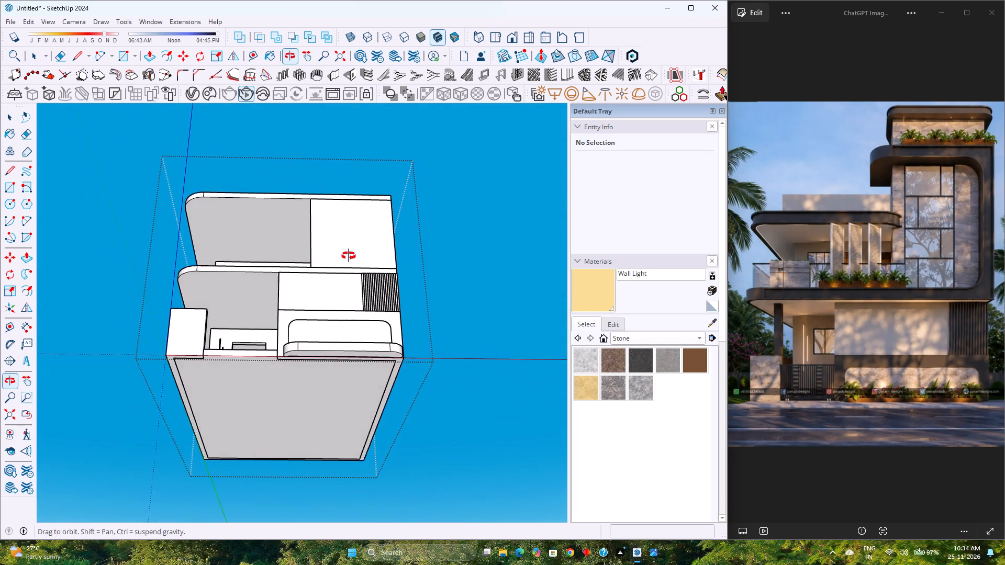
pyautogui.moveTo(349, 256); pyautogui.dragTo(350, 256, button='middle')
pyautogui.scroll(4, 350, 263)
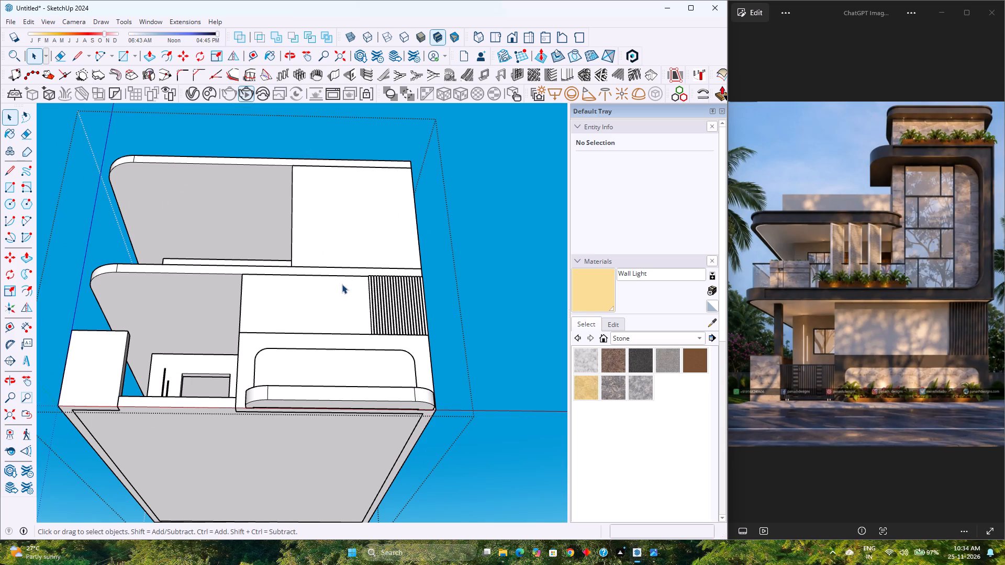
pyautogui.moveTo(323, 259); pyautogui.dragTo(343, 321, button='middle')
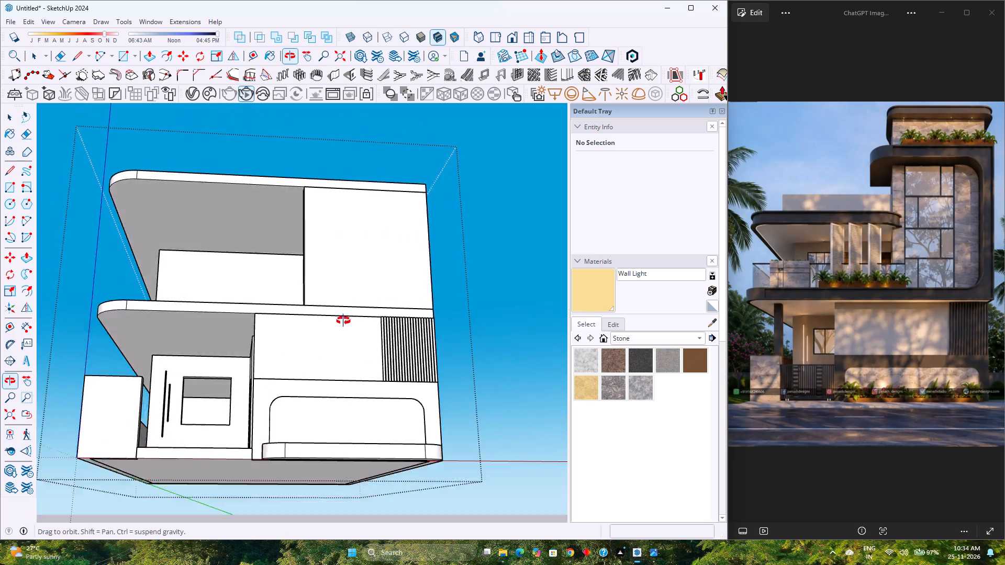
pyautogui.moveTo(343, 321); pyautogui.dragTo(477, 451, button='middle')
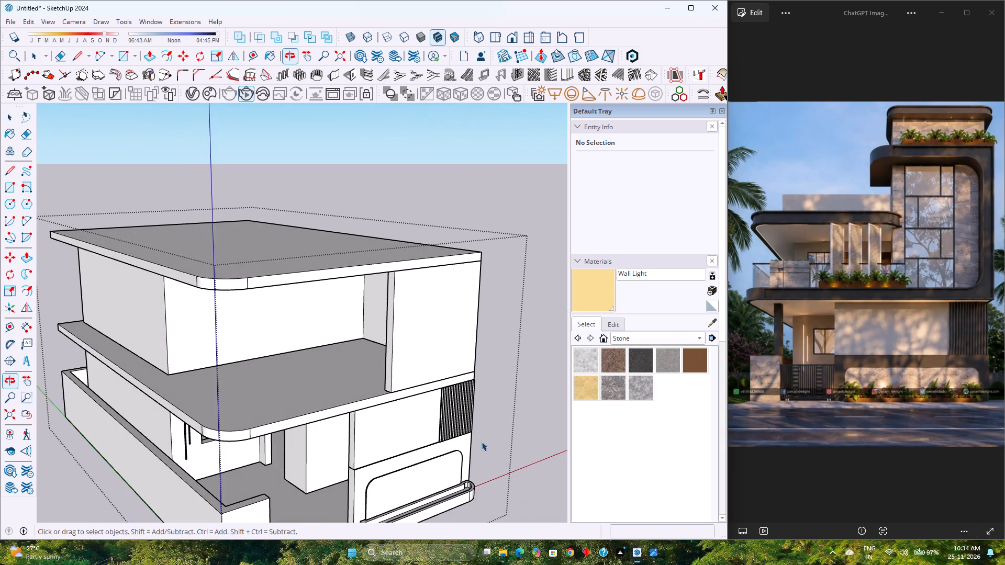
pyautogui.scroll(-2, 380, 414)
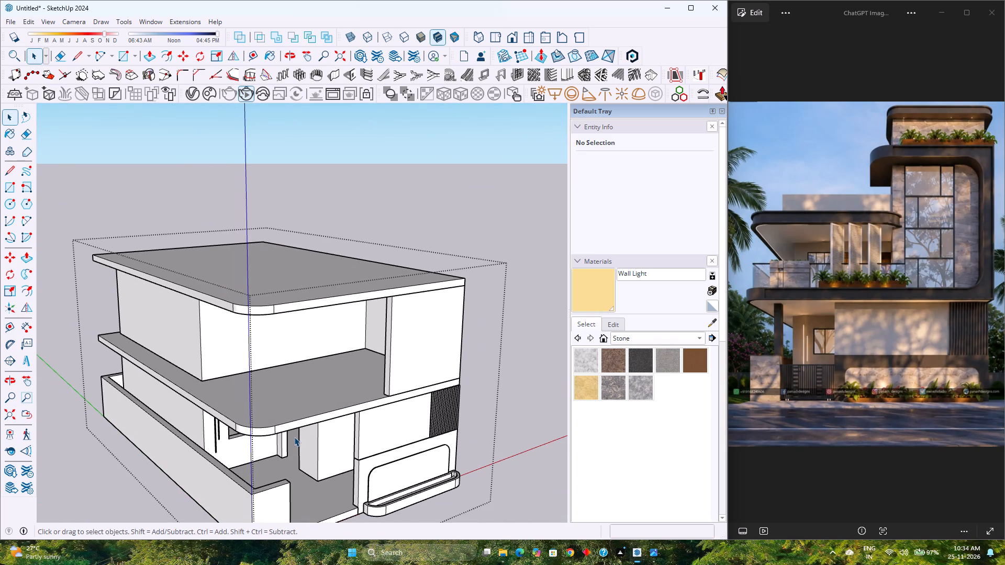
pyautogui.moveTo(294, 437); pyautogui.dragTo(152, 294, button='middle')
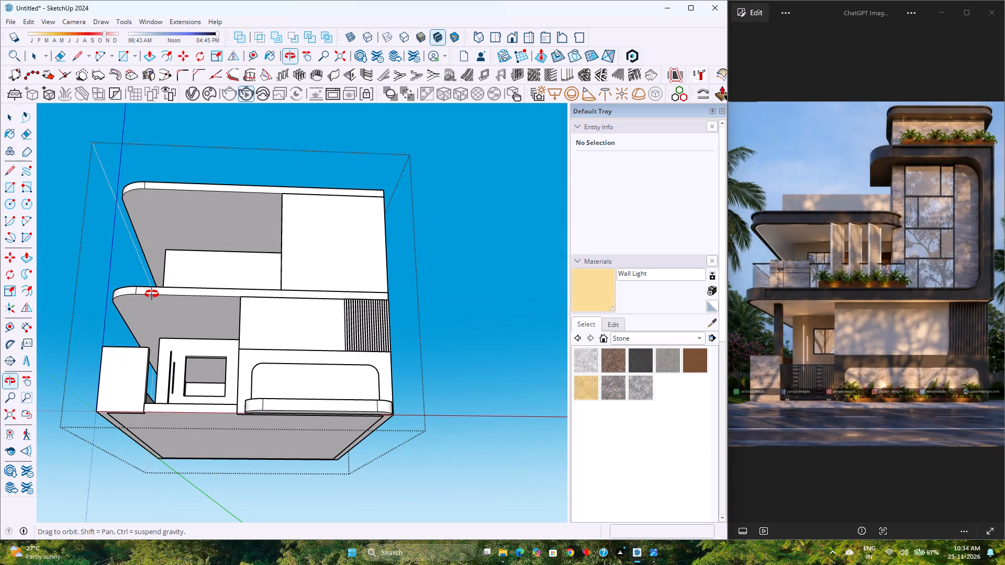
pyautogui.moveTo(152, 294); pyautogui.dragTo(152, 299, button='middle')
pyautogui.middleClick(152, 299)
pyautogui.scroll(-3, 202, 304)
pyautogui.scroll(-2, 248, 311)
pyautogui.moveTo(248, 311); pyautogui.dragTo(272, 289, button='middle')
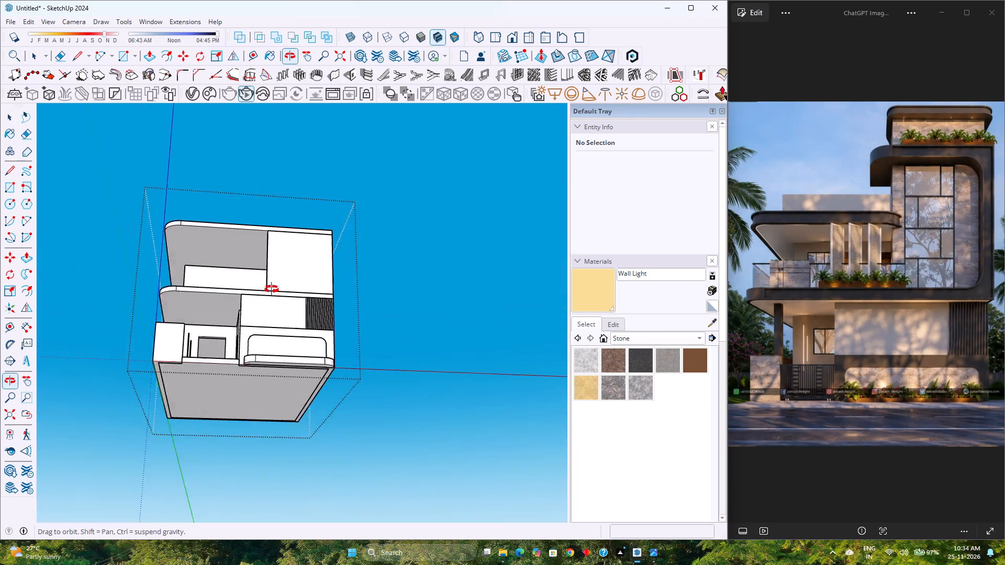
pyautogui.moveTo(272, 289); pyautogui.dragTo(286, 286, button='middle')
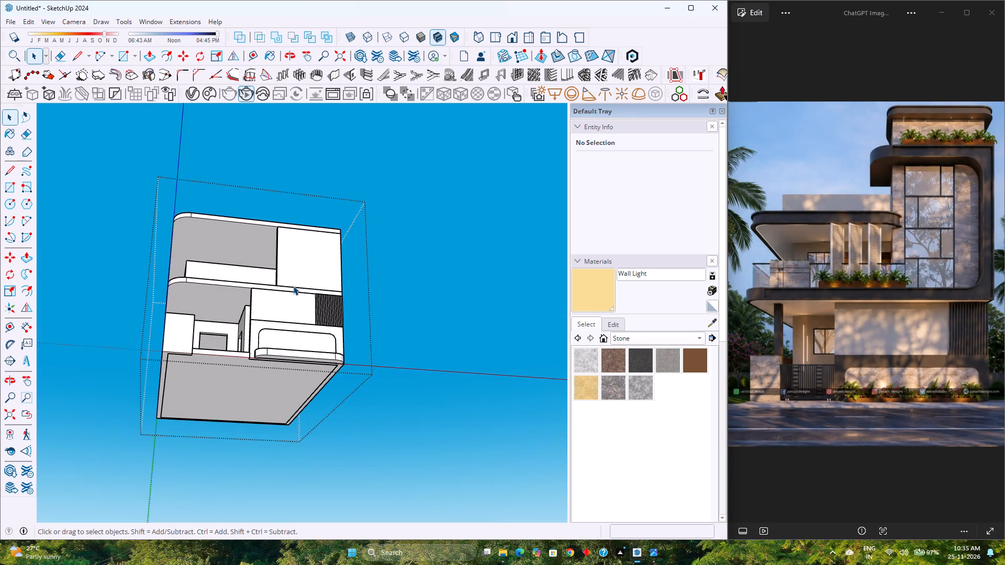
pyautogui.scroll(-2, 296, 313)
pyautogui.scroll(3, 291, 329)
pyautogui.scroll(-3, 291, 329)
pyautogui.scroll(3, 291, 329)
pyautogui.scroll(-3, 288, 329)
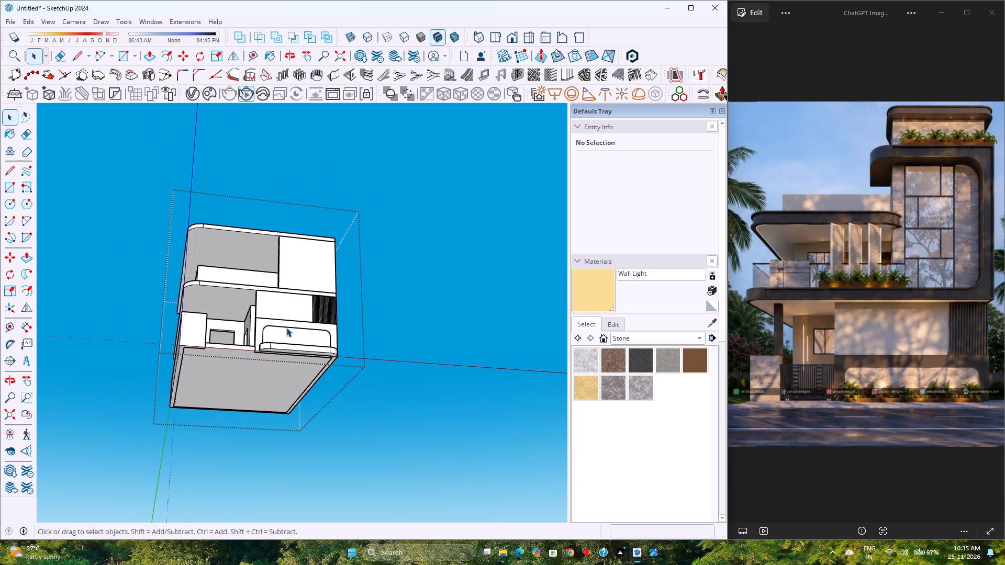
pyautogui.scroll(4, 286, 327)
pyautogui.moveTo(289, 327); pyautogui.dragTo(350, 380, button='middle')
pyautogui.middleClick(350, 380)
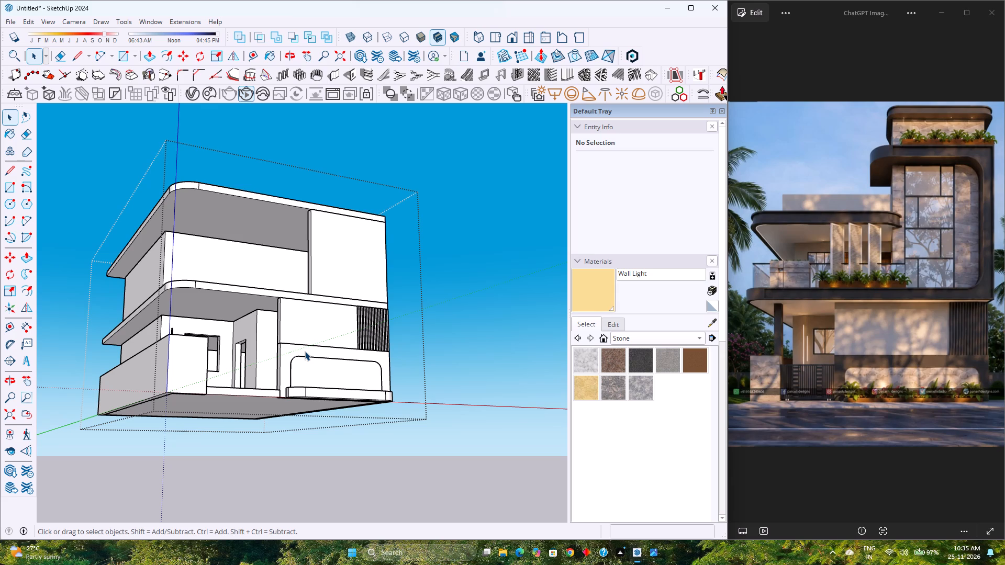
pyautogui.scroll(-3, 309, 307)
pyautogui.moveTo(307, 278); pyautogui.dragTo(306, 280, button='middle')
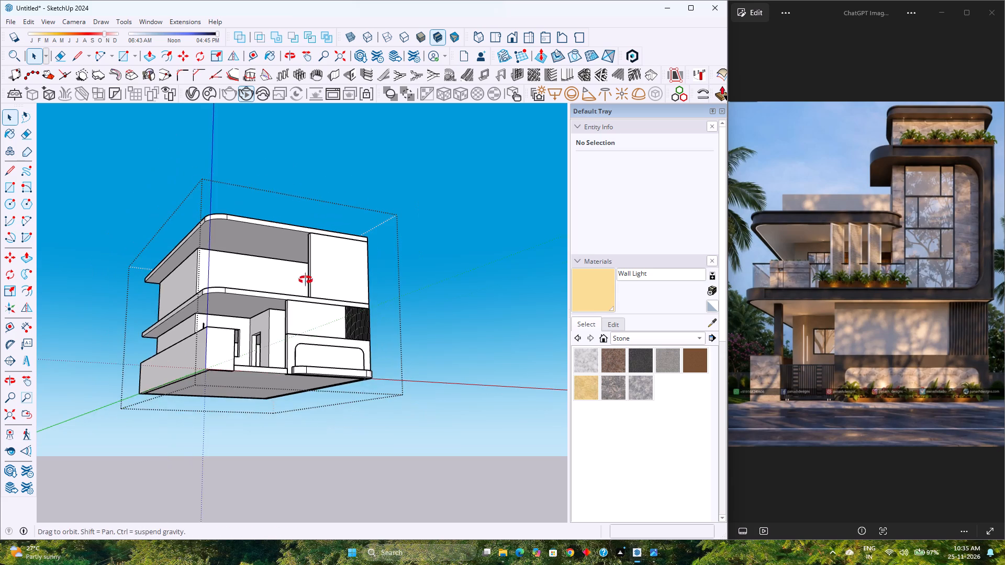
pyautogui.moveTo(306, 280); pyautogui.dragTo(282, 361, button='middle')
pyautogui.scroll(5, 292, 314)
pyautogui.moveTo(279, 337); pyautogui.dragTo(240, 397, button='middle')
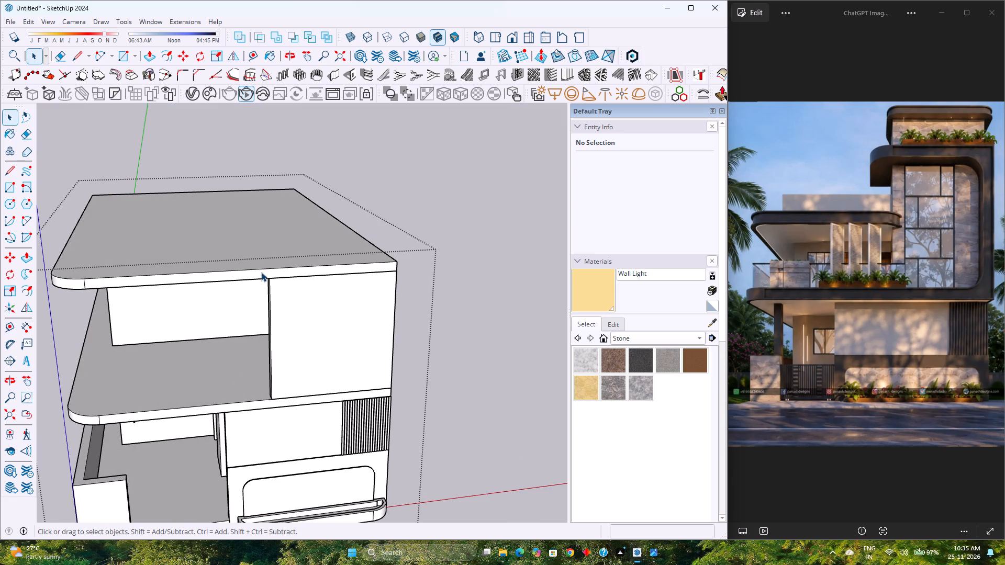
# Inside the roof slab group, split the front edge at the front wall's inner end and push the part above the wall back 9".
pyautogui.doubleClick(261, 272)
pyautogui.scroll(2, 261, 273)
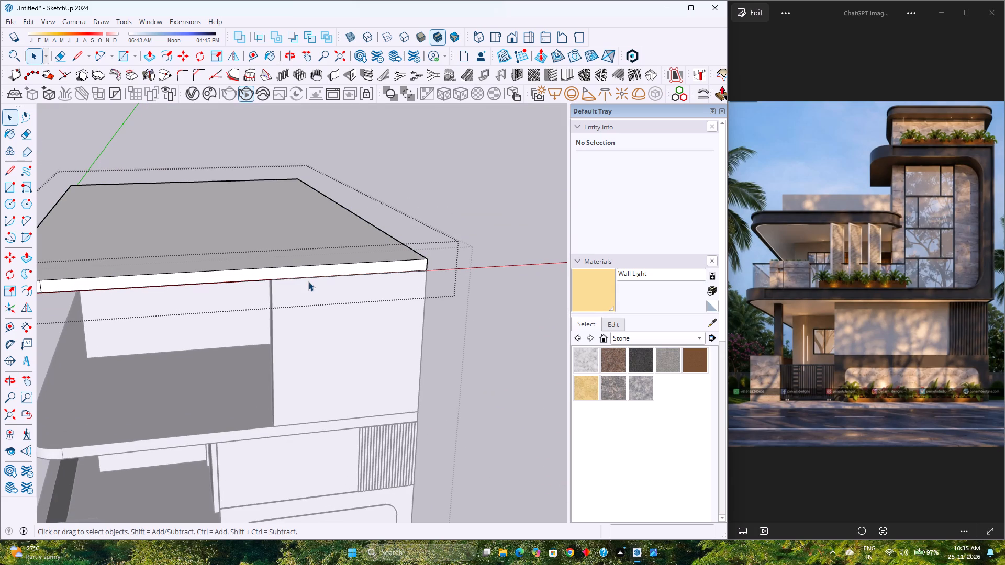
pyautogui.moveTo(401, 279); pyautogui.dragTo(395, 283, button='middle')
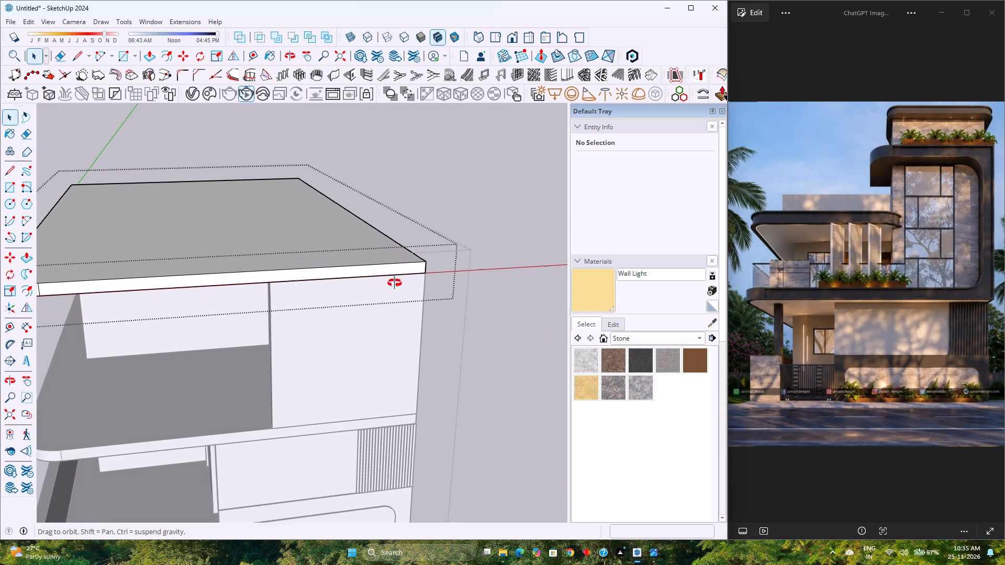
pyautogui.moveTo(395, 283); pyautogui.dragTo(243, 298, button='middle')
pyautogui.moveTo(192, 299); pyautogui.dragTo(302, 266, button='middle')
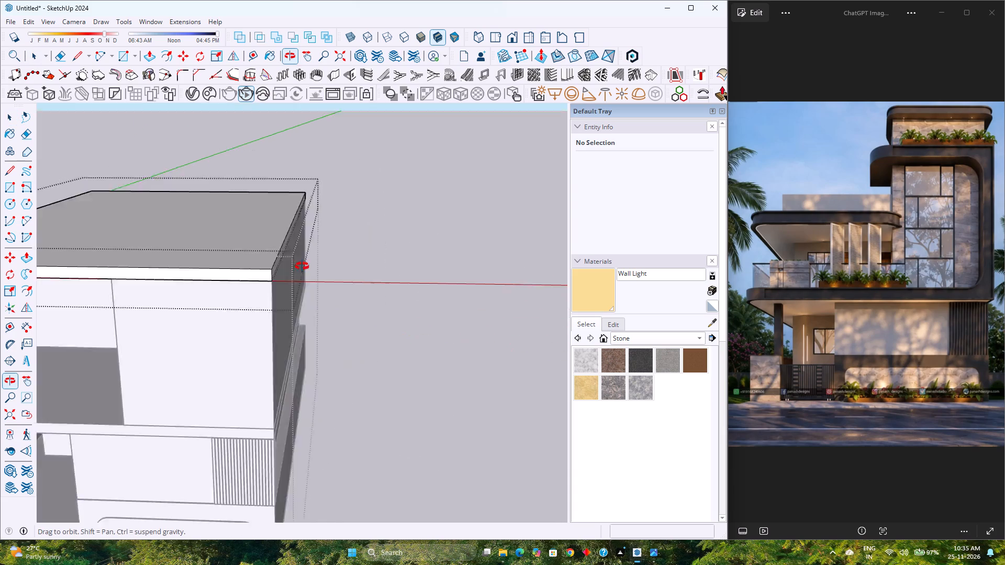
pyautogui.moveTo(302, 266); pyautogui.dragTo(156, 304, button='middle')
pyautogui.scroll(1, 154, 292)
pyautogui.moveTo(154, 292); pyautogui.dragTo(309, 282, button='middle')
pyautogui.scroll(-4, 310, 282)
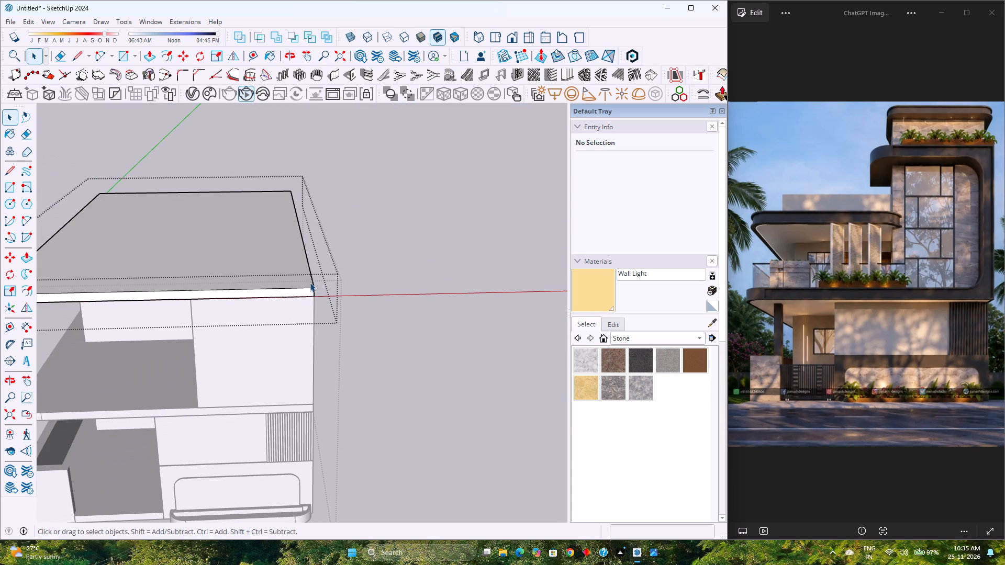
pyautogui.scroll(5, 163, 297)
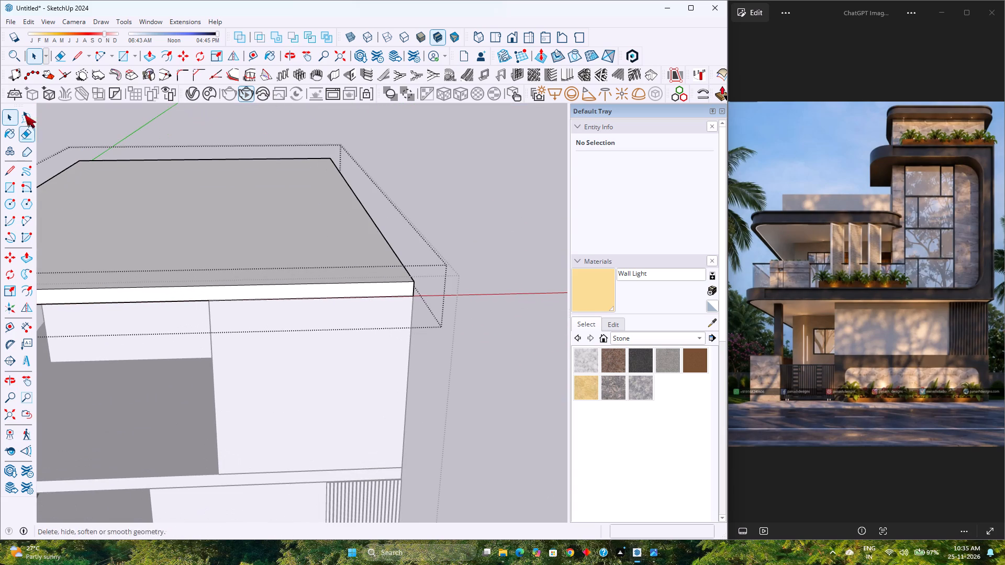
pyautogui.click(74, 62)
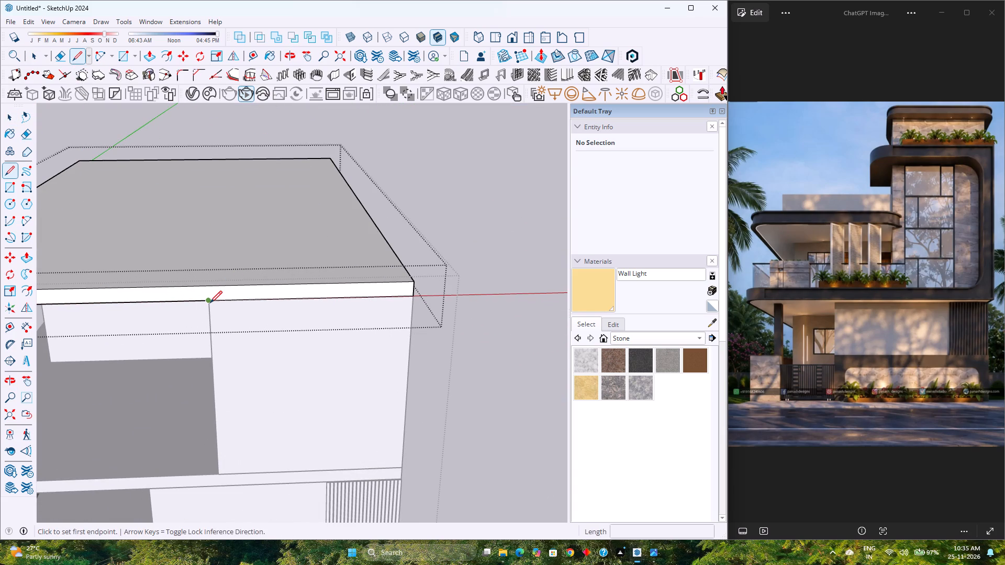
pyautogui.click(210, 303)
pyautogui.click(210, 288)
pyautogui.press('p')
pyautogui.click(271, 290)
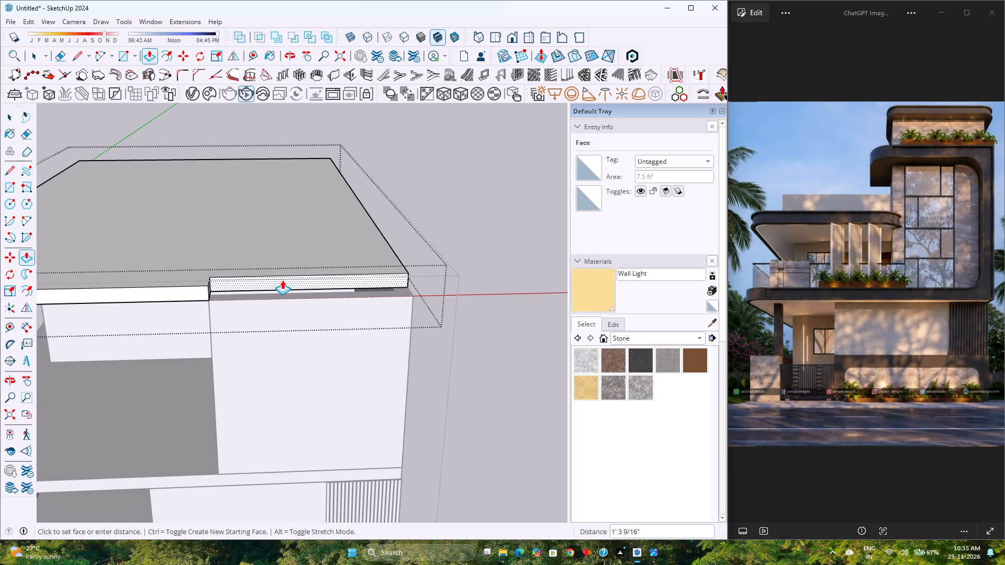
pyautogui.press('9')
pyautogui.press('Return')
pyautogui.moveTo(335, 294); pyautogui.dragTo(56, 344, button='middle')
pyautogui.scroll(2, 345, 345)
pyautogui.keyDown('shift'); pyautogui.moveTo(358, 347); pyautogui.dragTo(244, 310, button='middle'); pyautogui.keyUp('shift')
pyautogui.press('space')
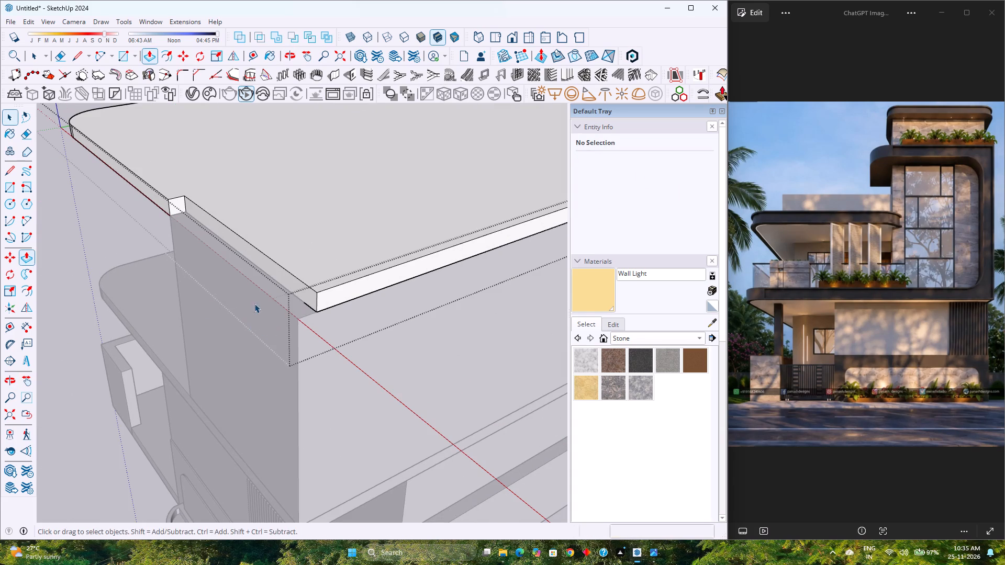
pyautogui.press('Escape')
# Inside the upper-floor wall group, separate the front wall's top strip with a corner line and raise it 9" to the slab's top.
pyautogui.click(284, 296)
pyautogui.scroll(3, 283, 297)
pyautogui.doubleClick(283, 297)
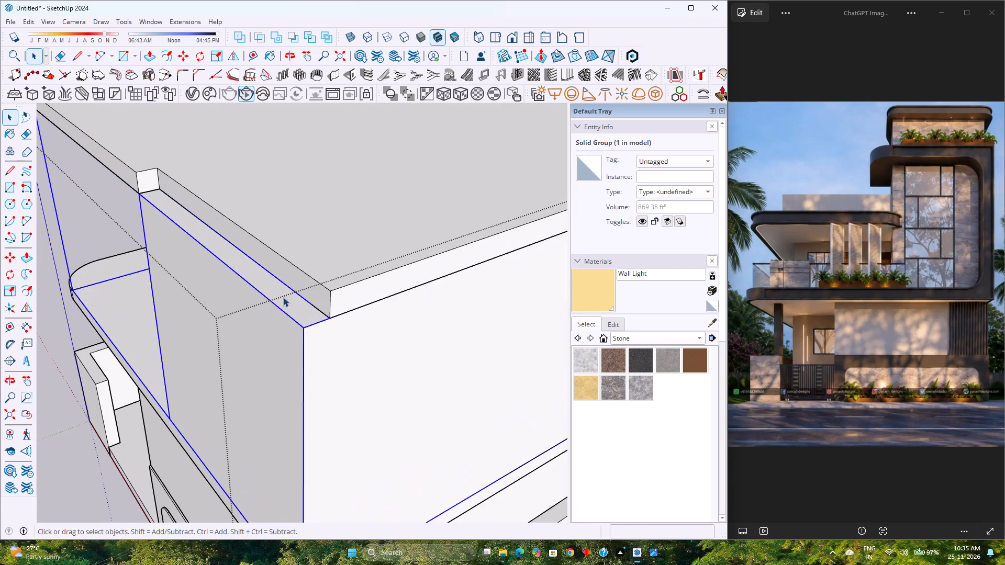
pyautogui.press('l')
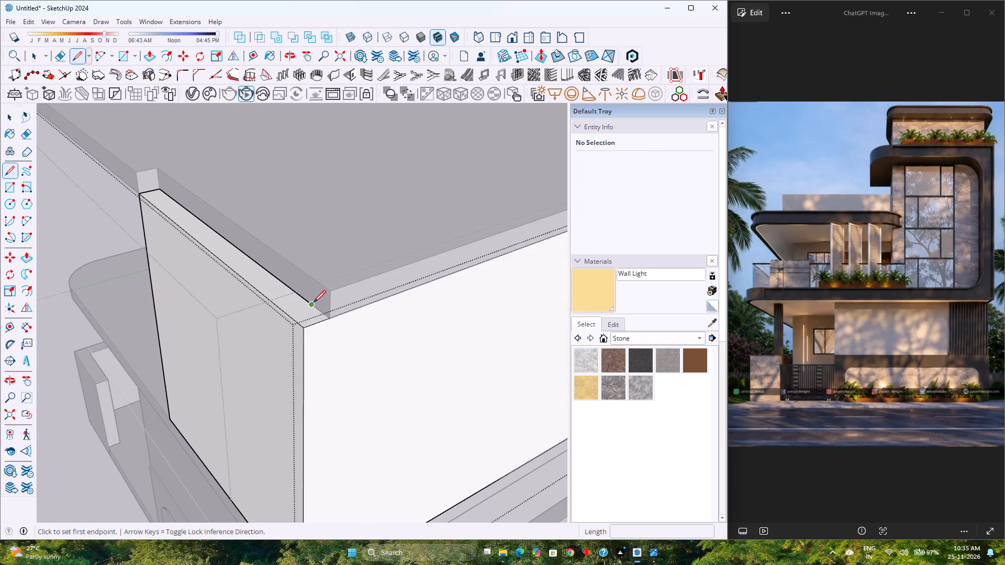
pyautogui.click(314, 302)
pyautogui.click(328, 319)
pyautogui.press('p')
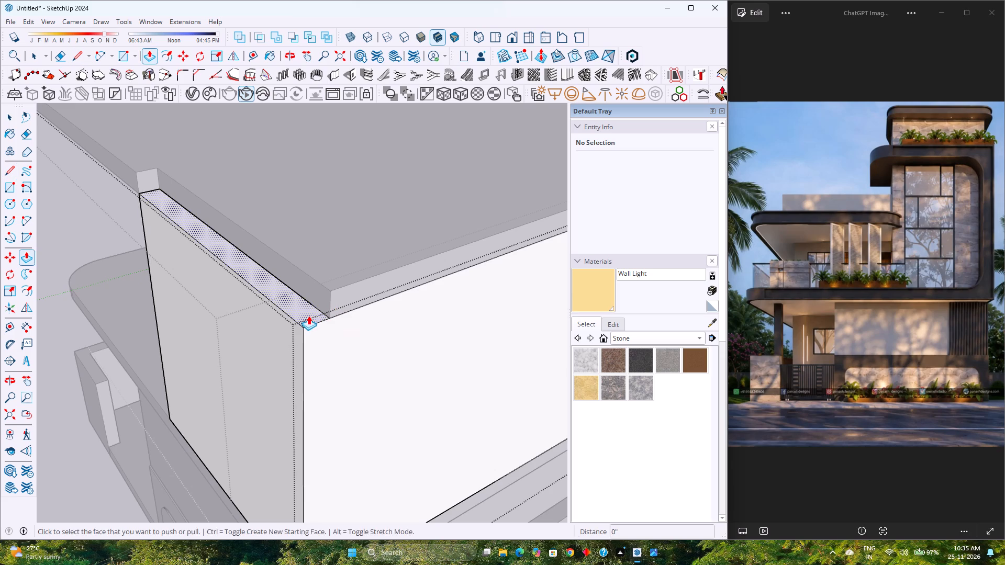
pyautogui.click(308, 315)
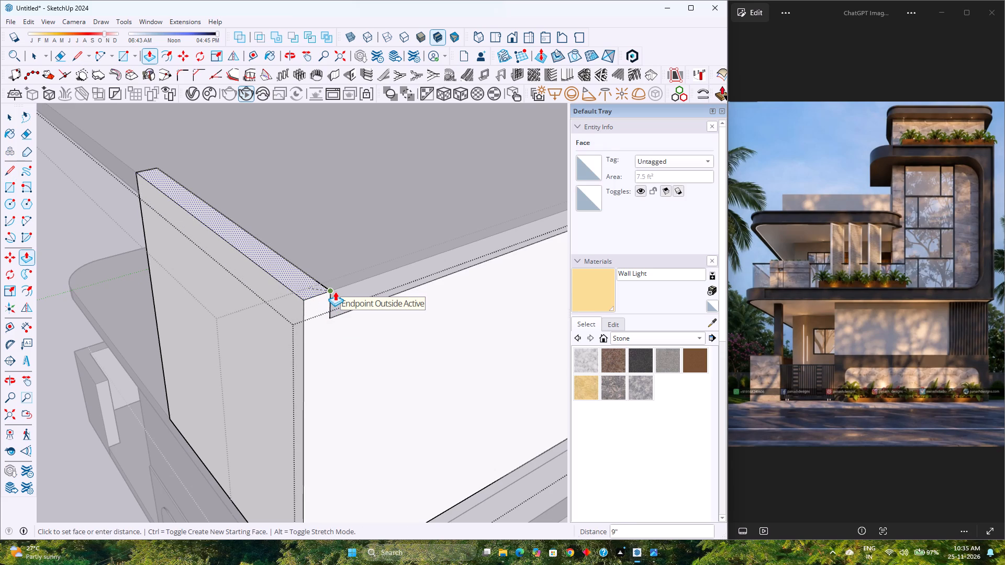
pyautogui.click(335, 291)
# Extend the front wall's top strip a further 6' upward above the roof slab and leave the wall group.
pyautogui.click(315, 291)
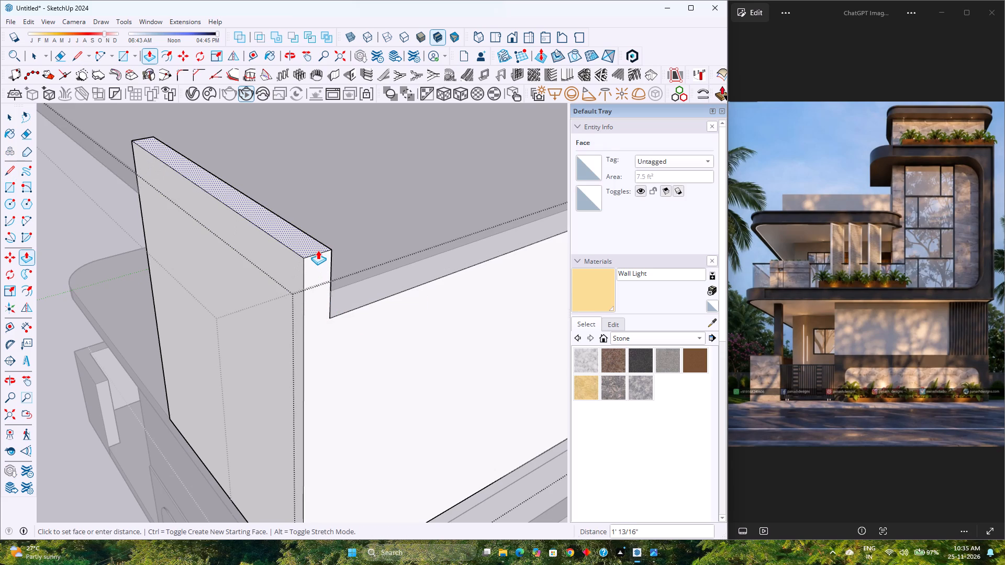
pyautogui.press('5')
pyautogui.press("'")
pyautogui.press('Return')
pyautogui.press('6')
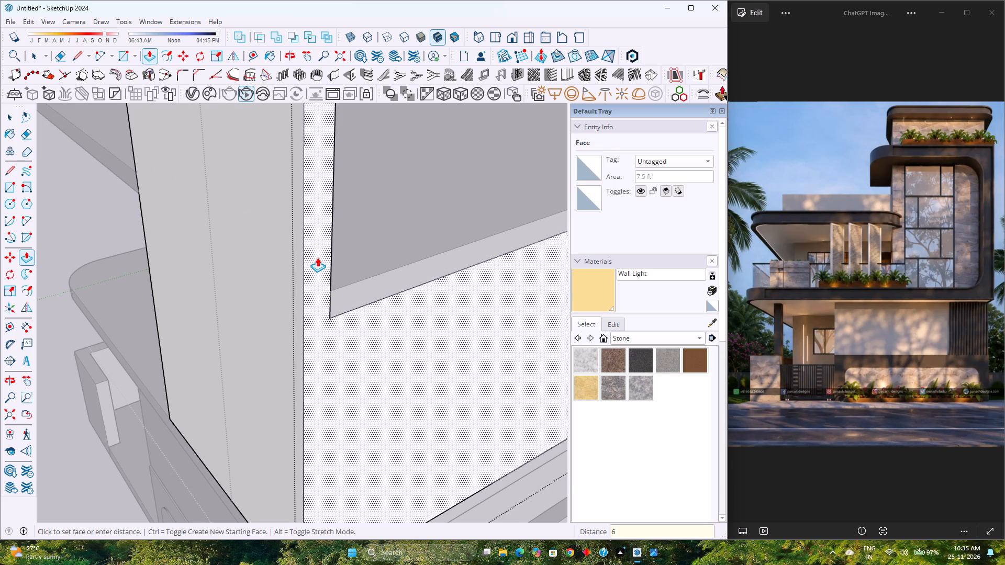
pyautogui.press("'")
pyautogui.press('Return')
pyautogui.scroll(-8, 318, 262)
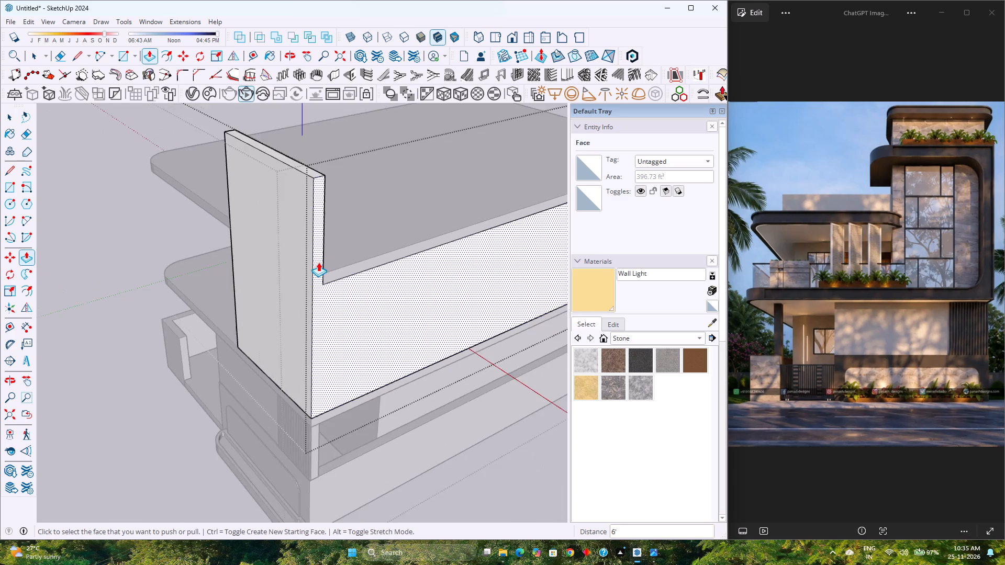
pyautogui.scroll(-6, 318, 262)
pyautogui.keyDown('shift'); pyautogui.moveTo(312, 256); pyautogui.dragTo(265, 326, button='middle'); pyautogui.keyUp('shift')
pyautogui.moveTo(243, 338); pyautogui.dragTo(446, 242, button='middle')
pyautogui.middleClick(446, 242)
pyautogui.keyDown('shift'); pyautogui.moveTo(424, 238); pyautogui.dragTo(314, 330, button='middle'); pyautogui.keyUp('shift')
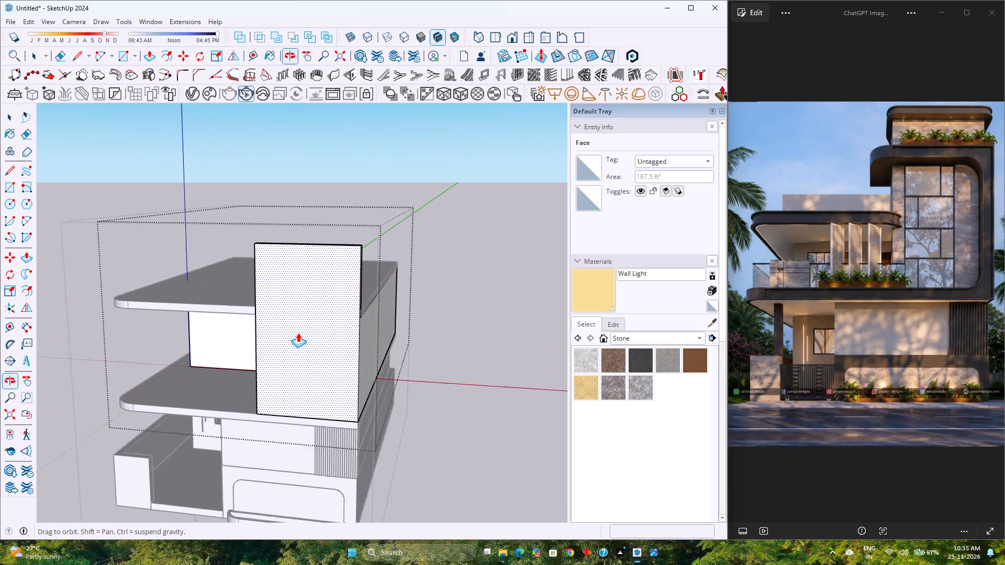
pyautogui.moveTo(291, 332); pyautogui.dragTo(352, 295, button='middle')
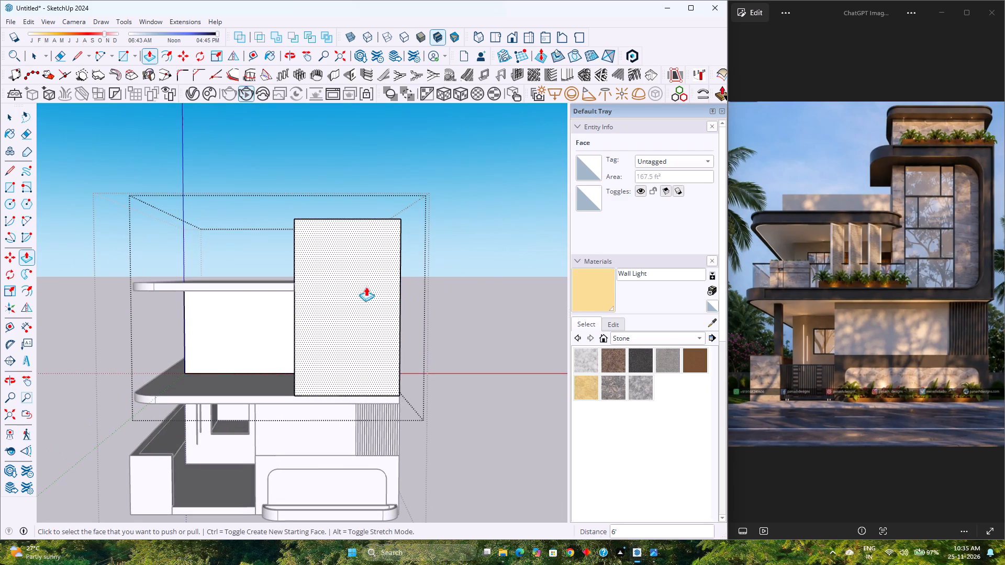
pyautogui.press('space')
pyautogui.click(482, 288)
# Examine the heightened front wall and where it meets the roof slab's front edge.
pyautogui.scroll(-3, 481, 289)
pyautogui.moveTo(391, 341); pyautogui.dragTo(411, 458, button='middle')
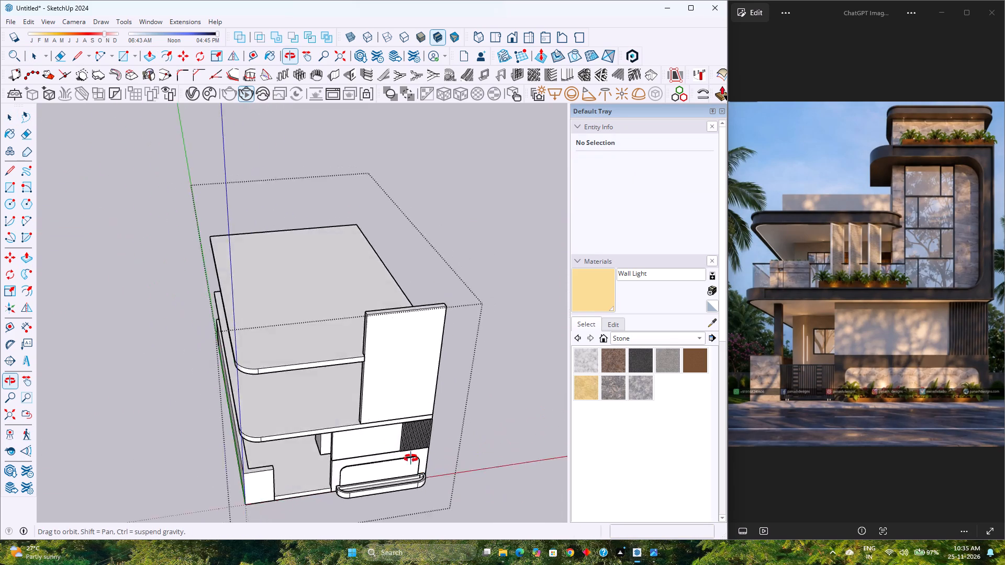
pyautogui.moveTo(411, 458); pyautogui.dragTo(377, 450, button='middle')
pyautogui.scroll(2, 341, 400)
pyautogui.moveTo(339, 399); pyautogui.dragTo(409, 361, button='middle')
pyautogui.middleClick(409, 361)
pyautogui.scroll(2, 382, 307)
pyautogui.moveTo(382, 307); pyautogui.dragTo(379, 346, button='middle')
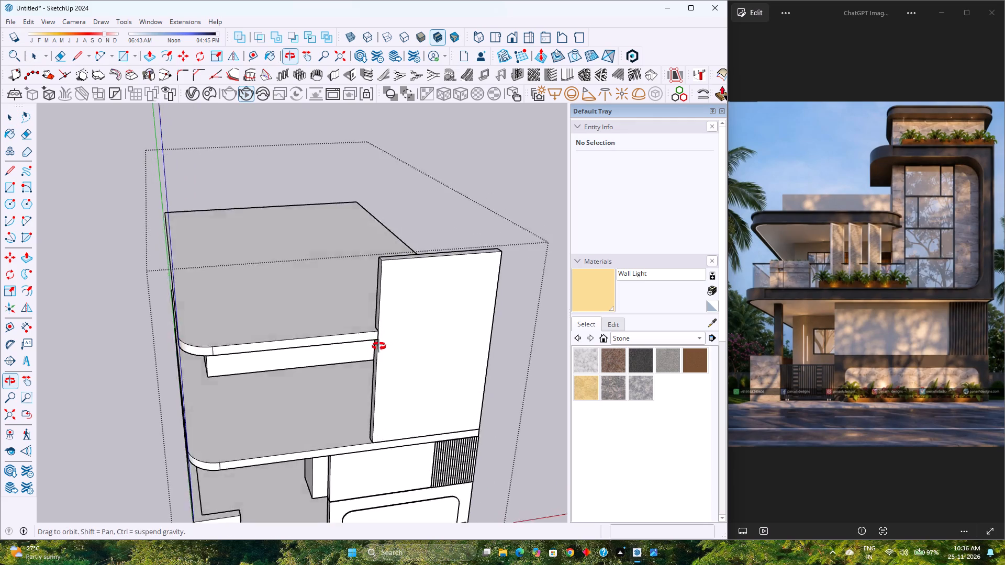
pyautogui.moveTo(379, 346); pyautogui.dragTo(325, 402, button='middle')
pyautogui.keyDown('shift'); pyautogui.moveTo(252, 437); pyautogui.dragTo(297, 342, button='middle'); pyautogui.keyUp('shift')
pyautogui.scroll(3, 310, 308)
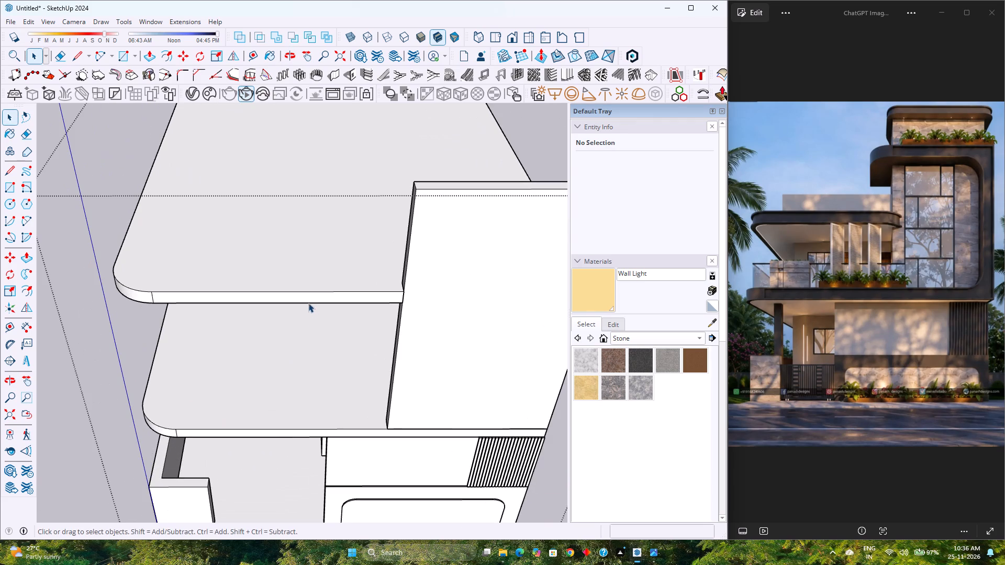
# Inside the roof slab group, copy the top front edge and its corner arc 1'6" forward along the green axis.
pyautogui.doubleClick(303, 297)
pyautogui.scroll(2, 303, 297)
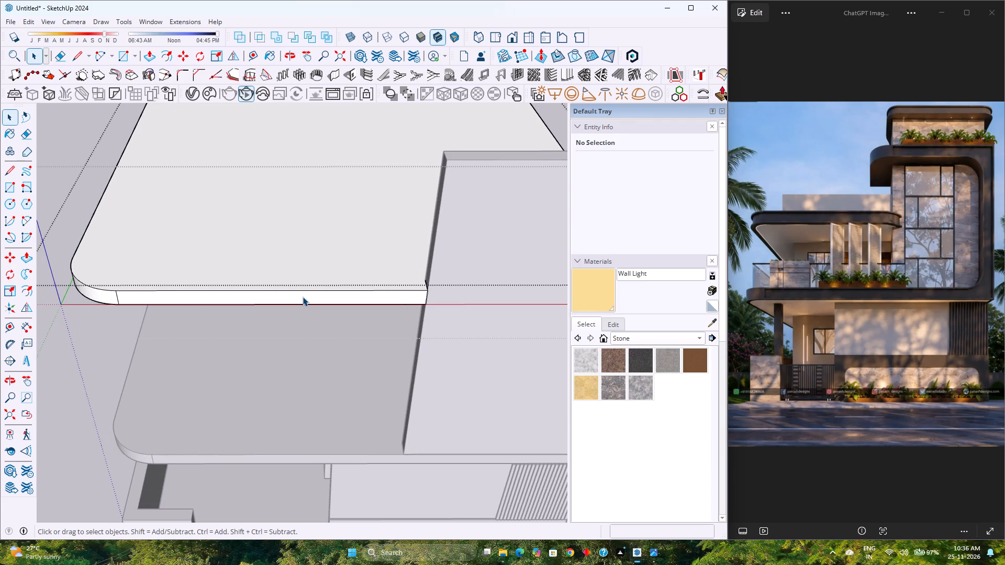
pyautogui.click(303, 297)
pyautogui.scroll(-5, 300, 296)
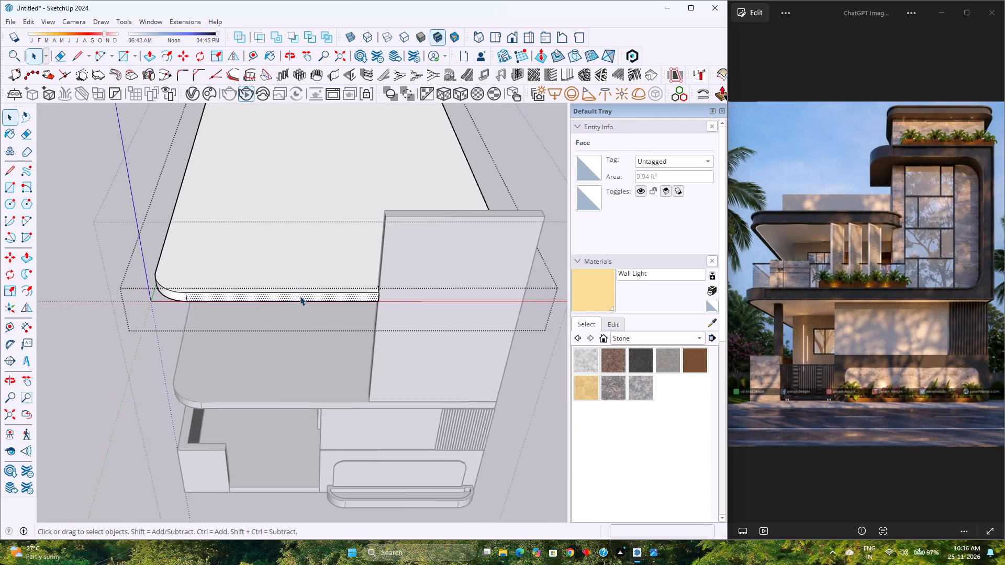
pyautogui.scroll(-1, 300, 296)
pyautogui.click(271, 293)
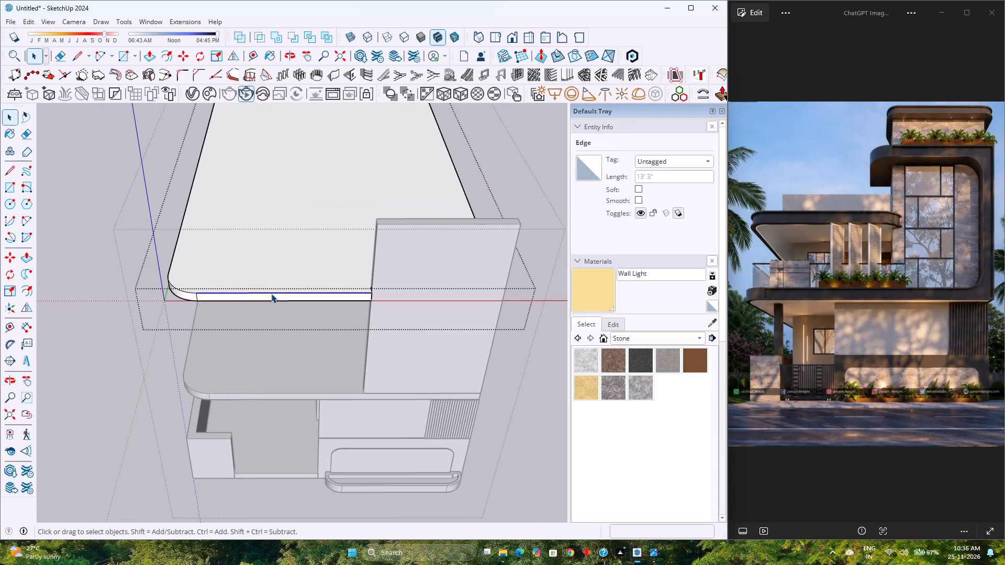
pyautogui.scroll(3, 181, 291)
pyautogui.keyDown('ctrl'); pyautogui.click(181, 289); pyautogui.keyUp('ctrl')
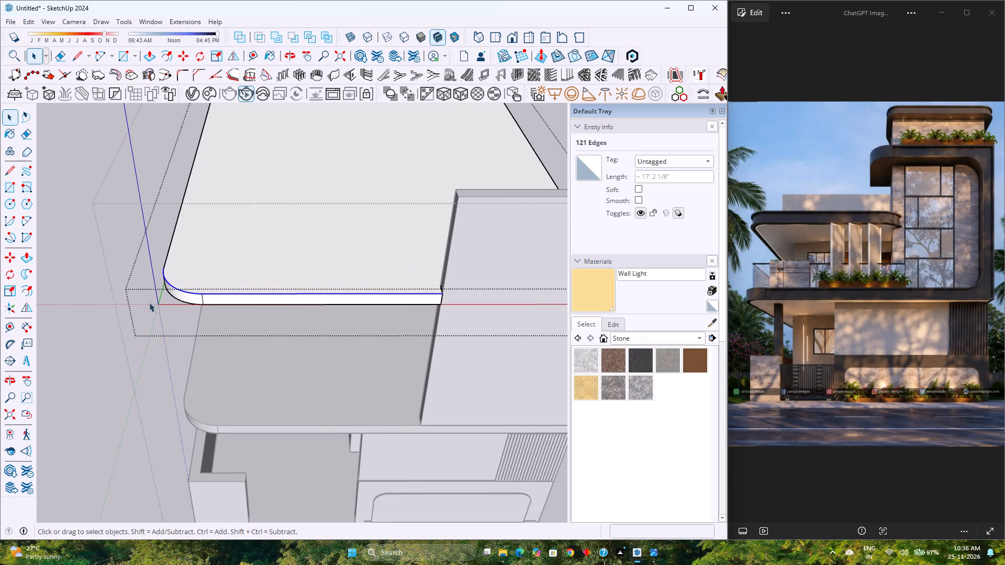
pyautogui.click(185, 53)
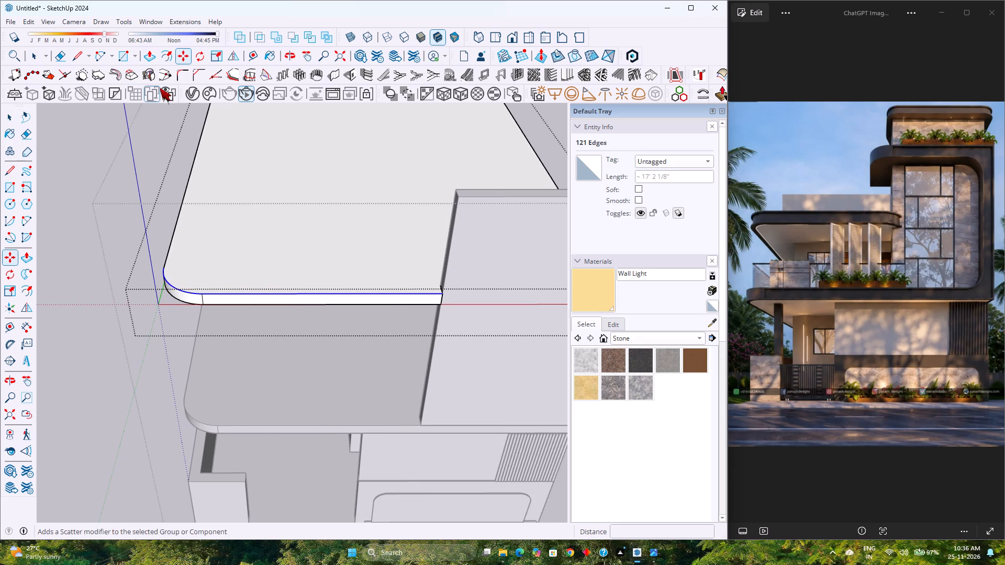
pyautogui.click(164, 266)
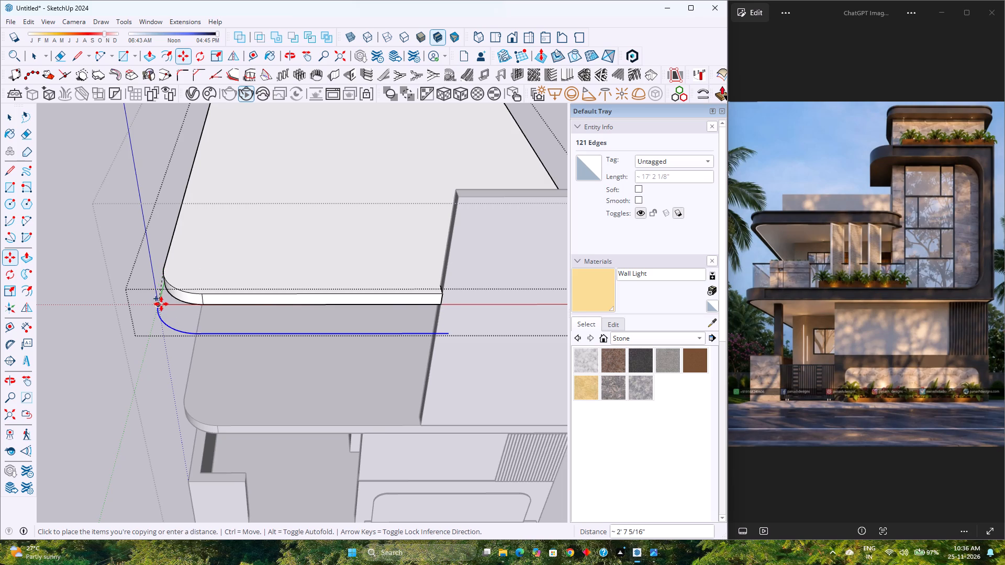
pyautogui.scroll(2, 160, 299)
pyautogui.moveTo(160, 299); pyautogui.dragTo(169, 324, button='middle')
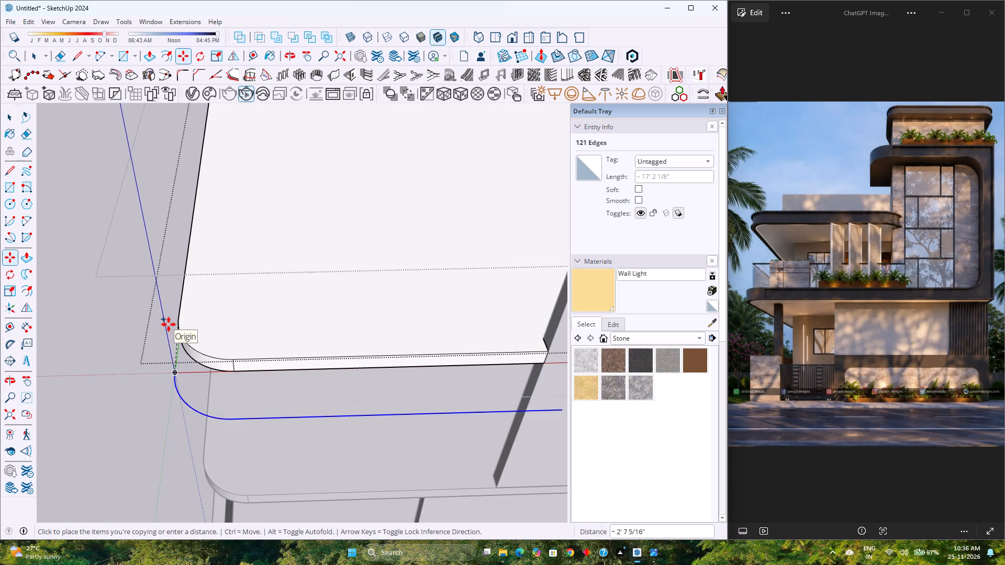
pyautogui.press('Left')
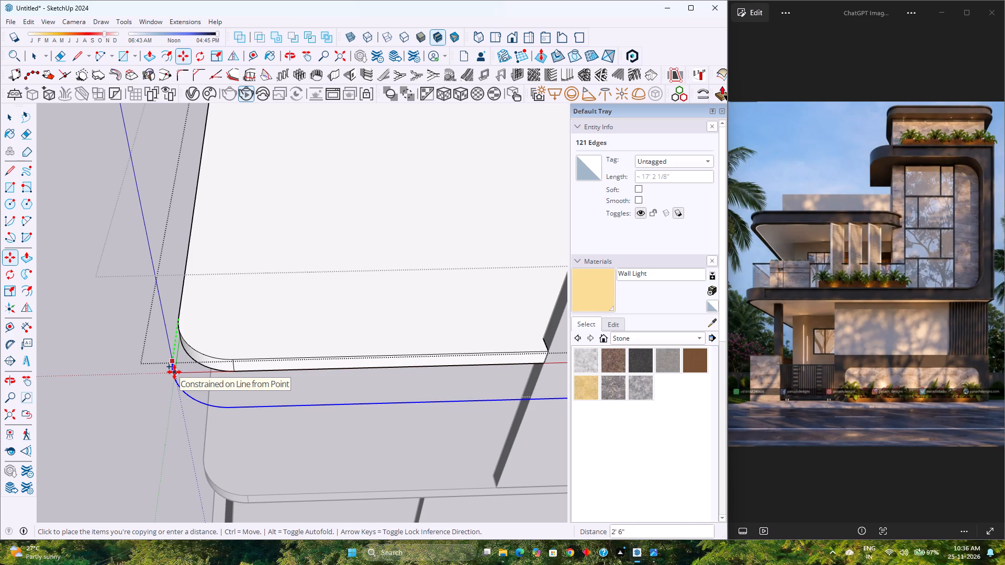
pyautogui.write("1'6")
pyautogui.press('Return')
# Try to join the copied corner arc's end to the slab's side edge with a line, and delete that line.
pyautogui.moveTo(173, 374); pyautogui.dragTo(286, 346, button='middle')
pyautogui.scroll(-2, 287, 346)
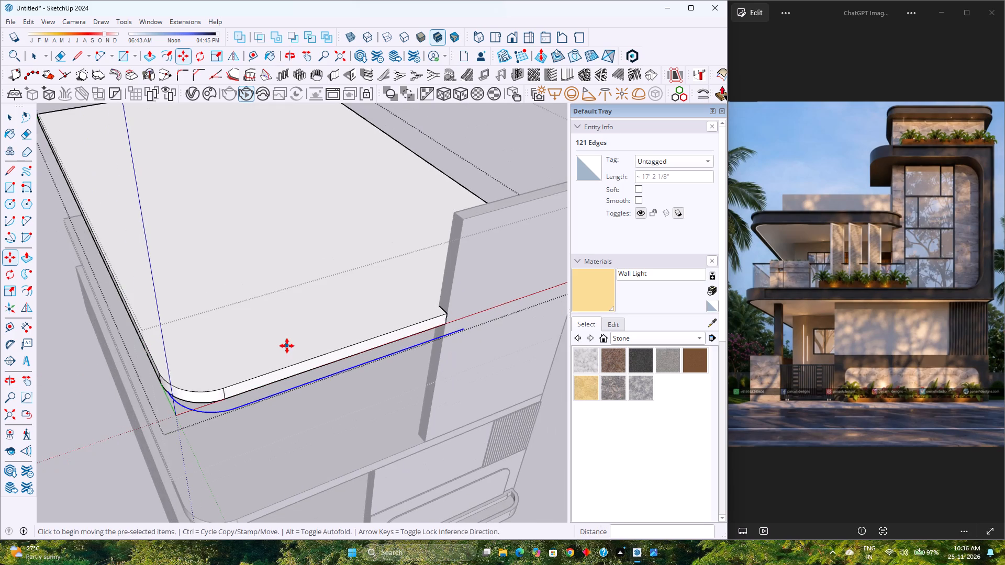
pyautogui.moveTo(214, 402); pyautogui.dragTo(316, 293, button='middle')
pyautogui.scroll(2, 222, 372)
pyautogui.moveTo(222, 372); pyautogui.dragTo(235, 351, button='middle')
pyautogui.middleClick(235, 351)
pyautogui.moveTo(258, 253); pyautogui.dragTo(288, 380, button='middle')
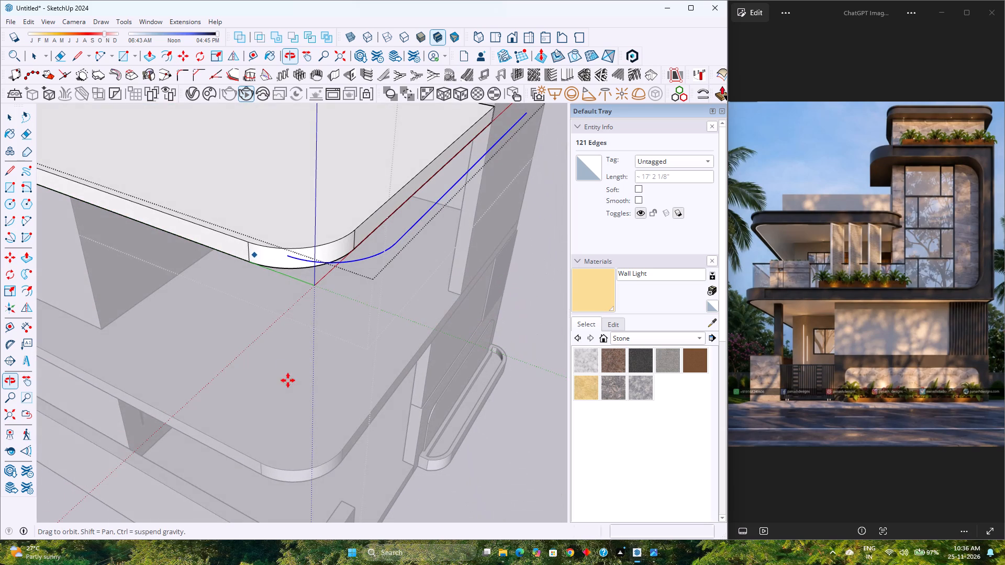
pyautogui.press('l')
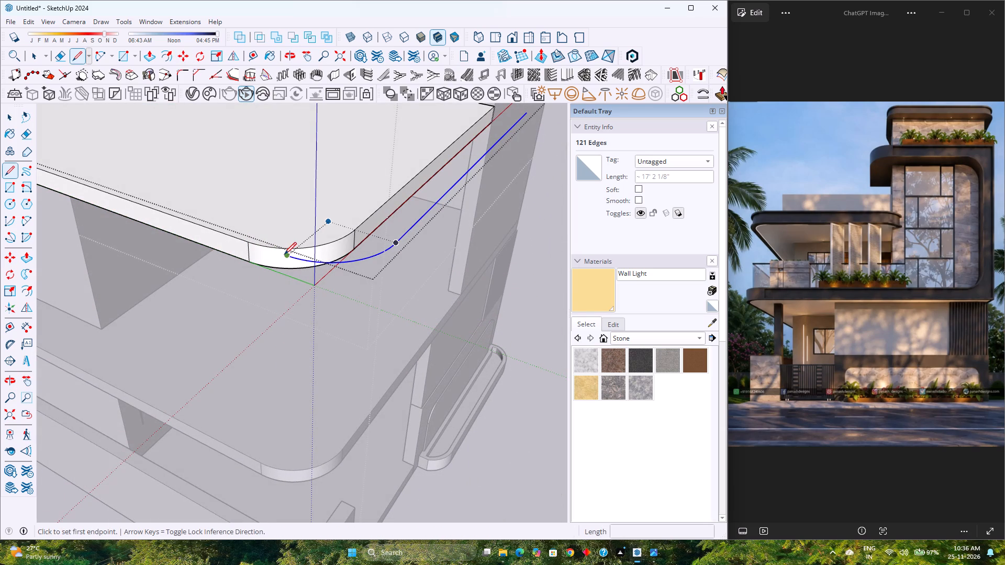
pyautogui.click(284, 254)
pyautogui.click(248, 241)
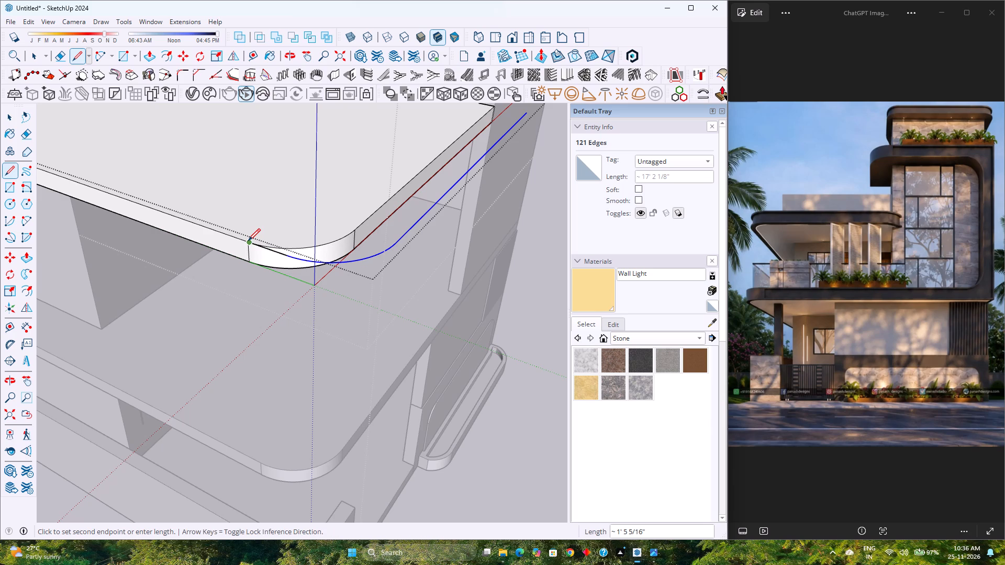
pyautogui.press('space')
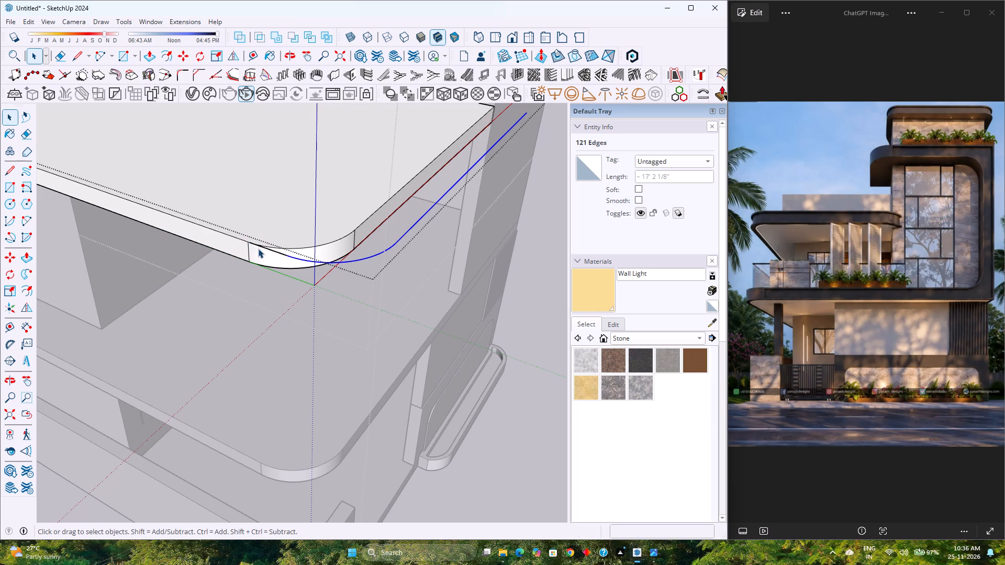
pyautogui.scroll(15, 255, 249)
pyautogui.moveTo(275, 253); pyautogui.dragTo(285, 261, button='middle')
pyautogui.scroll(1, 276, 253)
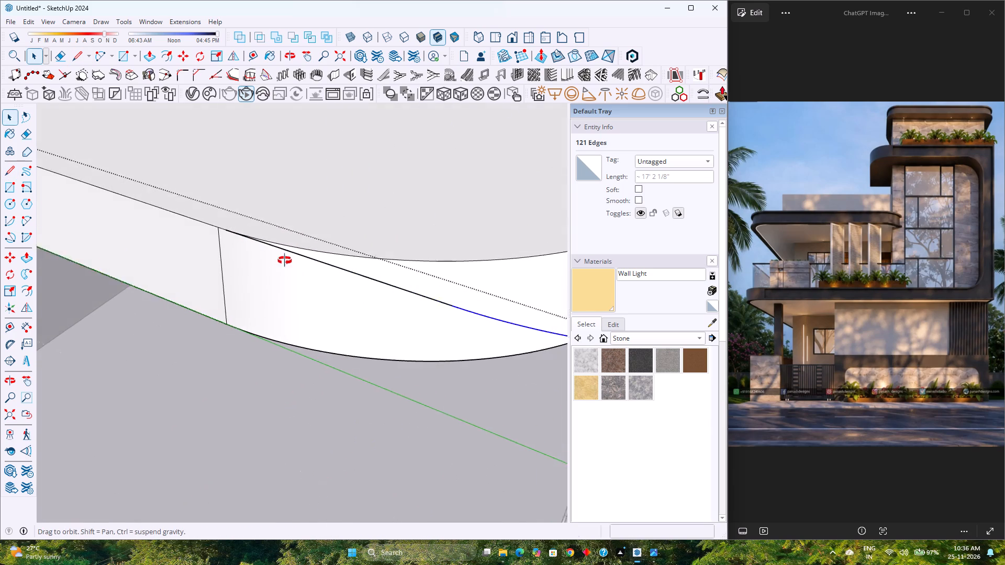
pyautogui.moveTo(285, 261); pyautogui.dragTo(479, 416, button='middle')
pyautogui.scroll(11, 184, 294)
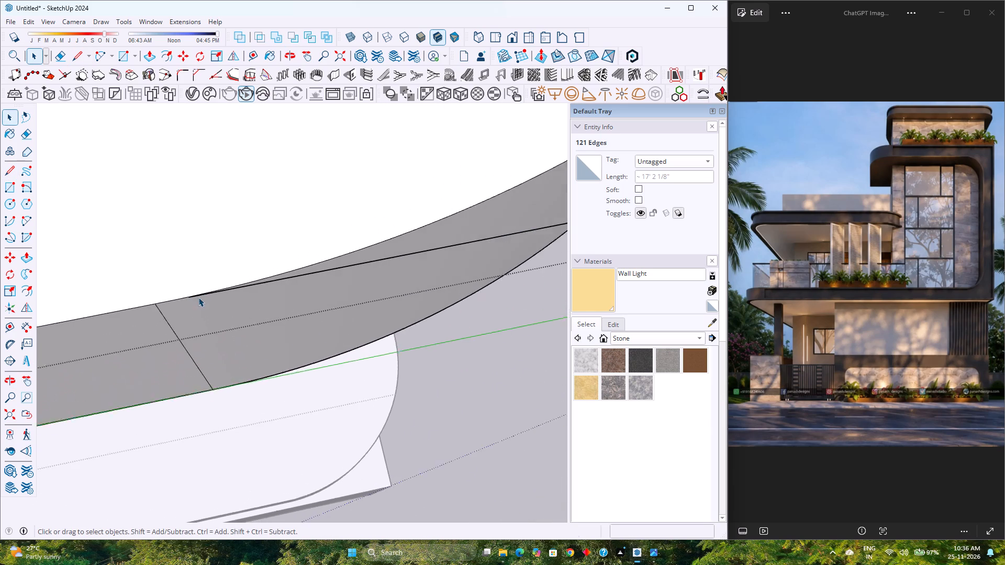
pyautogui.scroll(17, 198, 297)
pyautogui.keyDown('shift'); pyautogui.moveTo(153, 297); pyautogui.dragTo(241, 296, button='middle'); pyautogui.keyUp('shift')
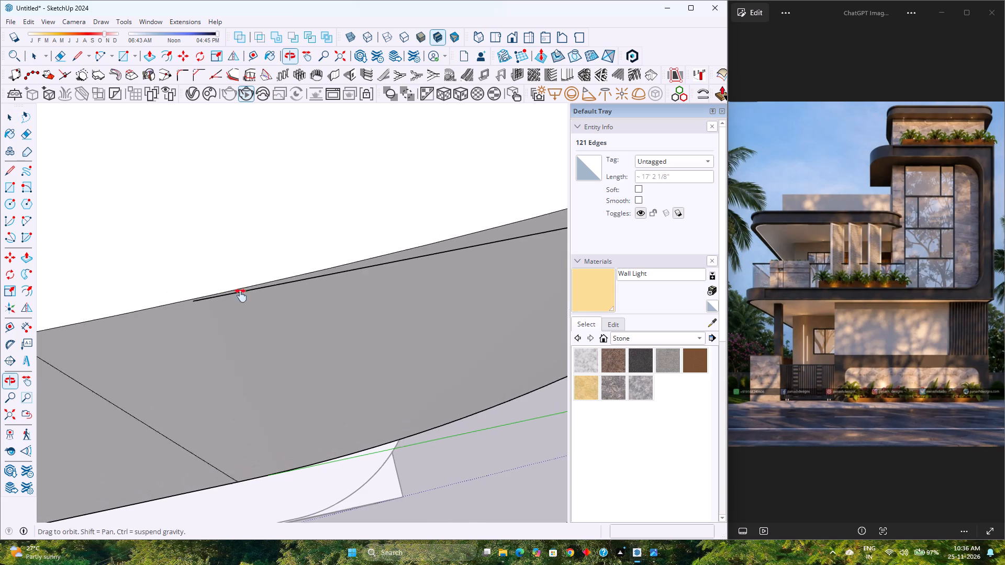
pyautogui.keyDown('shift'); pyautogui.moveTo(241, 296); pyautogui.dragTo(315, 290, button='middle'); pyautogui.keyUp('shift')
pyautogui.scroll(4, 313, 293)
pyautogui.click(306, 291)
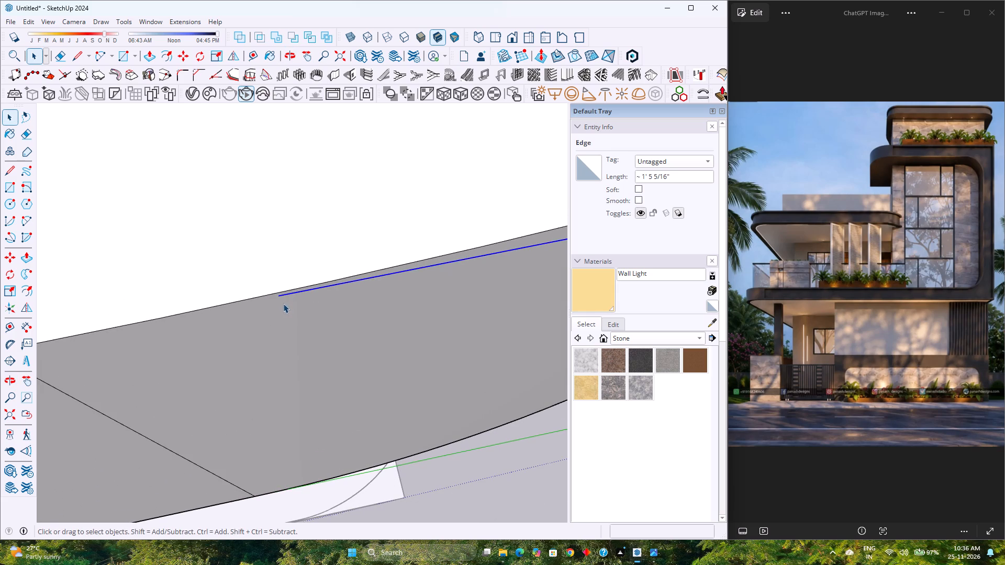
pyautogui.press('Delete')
# Draw a 1'6" line from the top of the slab's corner seam to the end of the copied corner arc.
pyautogui.press('l')
pyautogui.scroll(-5, 283, 306)
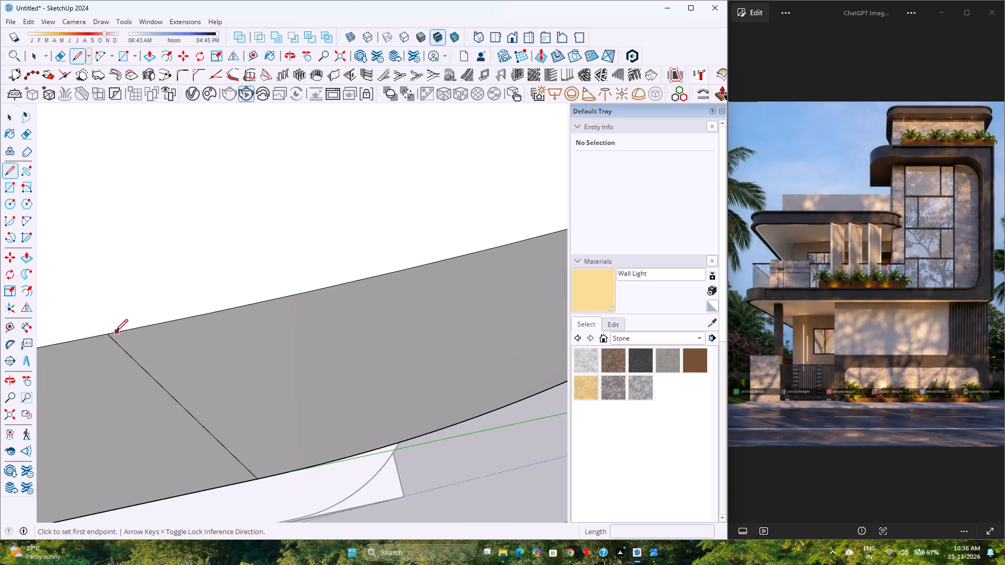
pyautogui.click(109, 332)
pyautogui.scroll(-13, 109, 332)
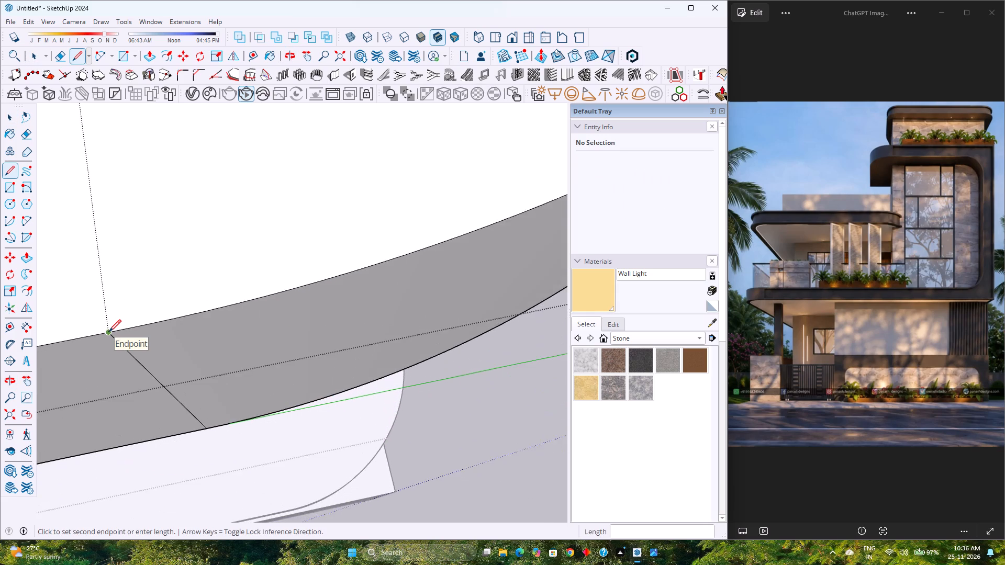
pyautogui.scroll(-17, 109, 332)
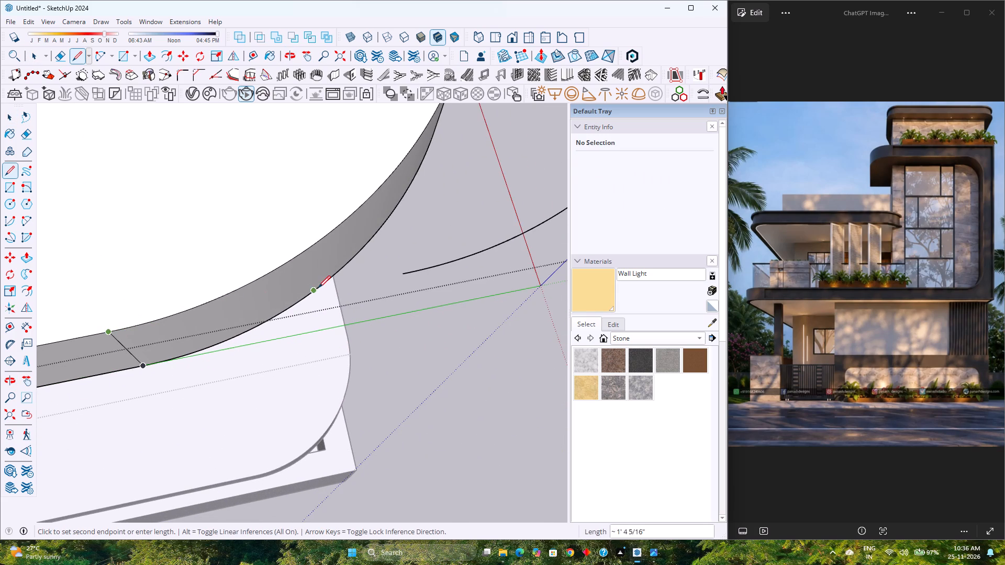
pyautogui.click(400, 276)
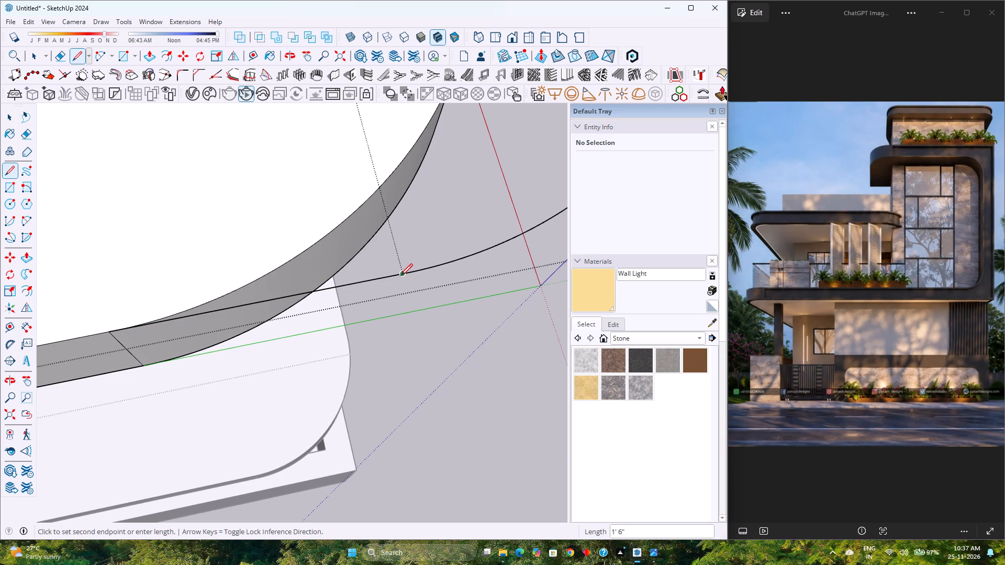
pyautogui.press('space')
# Copy the 1'6" side line and the outer corner arc 9" down to the slab's bottom edge.
pyautogui.click(375, 279)
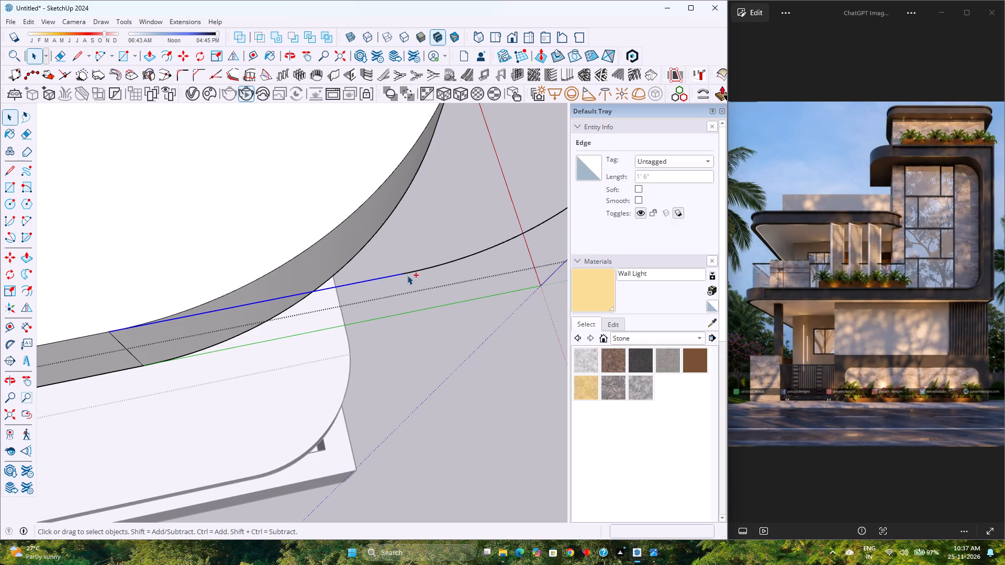
pyautogui.keyDown('ctrl'); pyautogui.click(410, 273); pyautogui.keyUp('ctrl')
pyautogui.scroll(-8, 350, 296)
pyautogui.press('m')
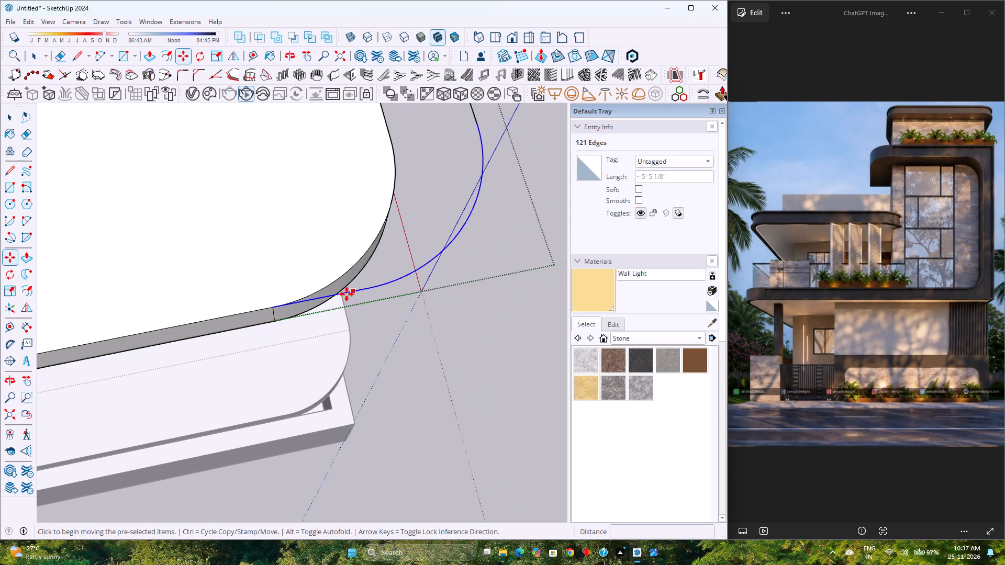
pyautogui.click(271, 308)
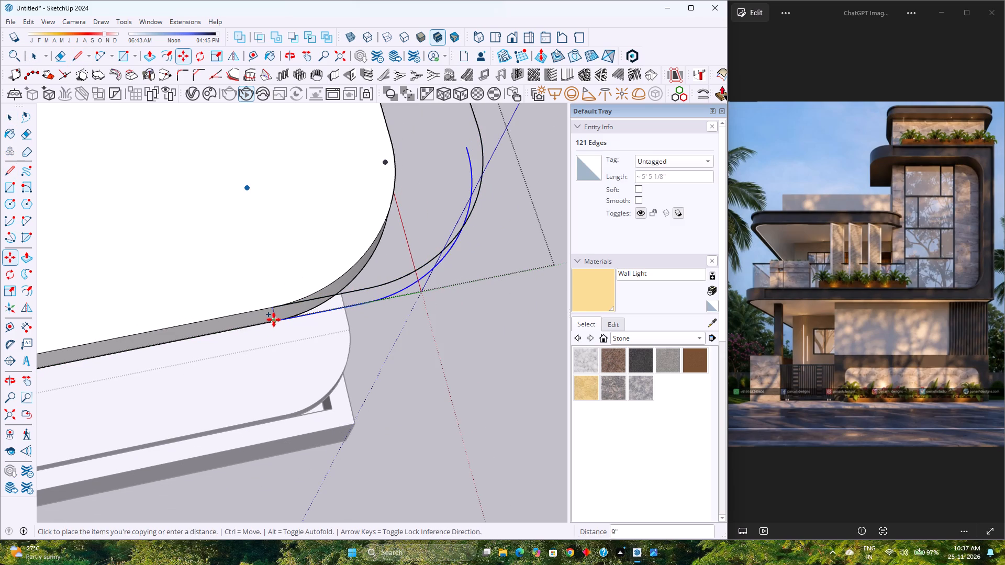
pyautogui.click(274, 321)
# Draw the extension's lower front edge 13'3" along the red axis from the lower arc's end toward the front wall.
pyautogui.moveTo(311, 322); pyautogui.dragTo(158, 281, button='middle')
pyautogui.middleClick(157, 280)
pyautogui.scroll(-5, 207, 270)
pyautogui.keyDown('shift'); pyautogui.moveTo(219, 265); pyautogui.dragTo(299, 338, button='middle'); pyautogui.keyUp('shift')
pyautogui.moveTo(351, 329); pyautogui.dragTo(156, 316, button='middle')
pyautogui.scroll(-3, 213, 287)
pyautogui.moveTo(282, 290); pyautogui.dragTo(184, 273, button='middle')
pyautogui.keyDown('shift'); pyautogui.moveTo(194, 261); pyautogui.dragTo(231, 352, button='middle'); pyautogui.keyUp('shift')
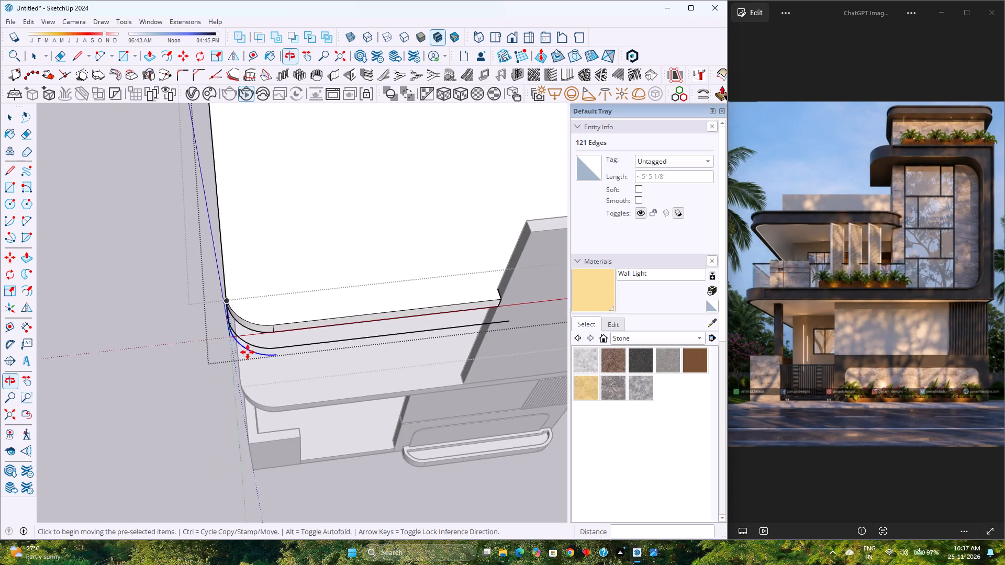
pyautogui.moveTo(248, 352); pyautogui.dragTo(149, 311, button='middle')
pyautogui.press('l')
pyautogui.scroll(1, 191, 280)
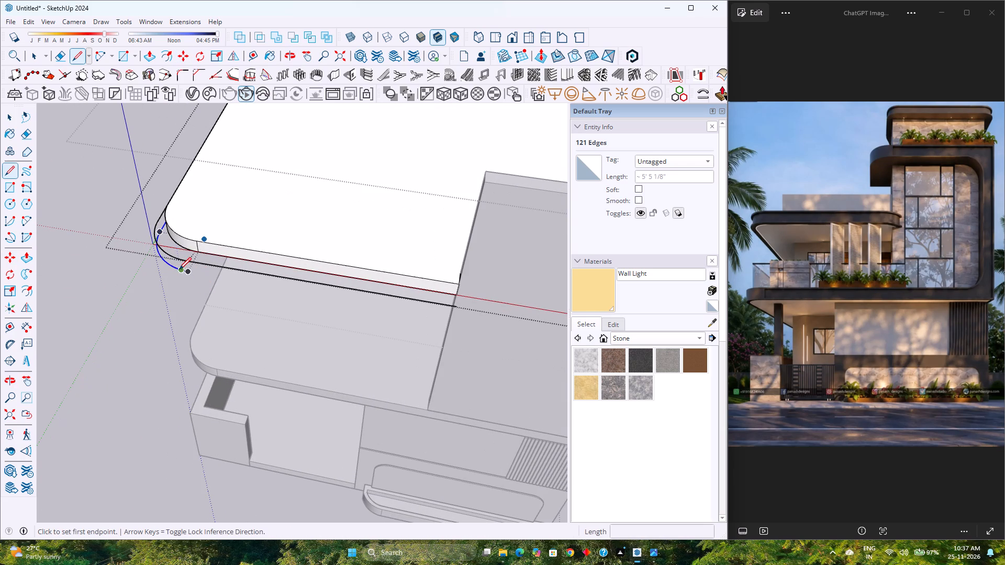
pyautogui.click(190, 271)
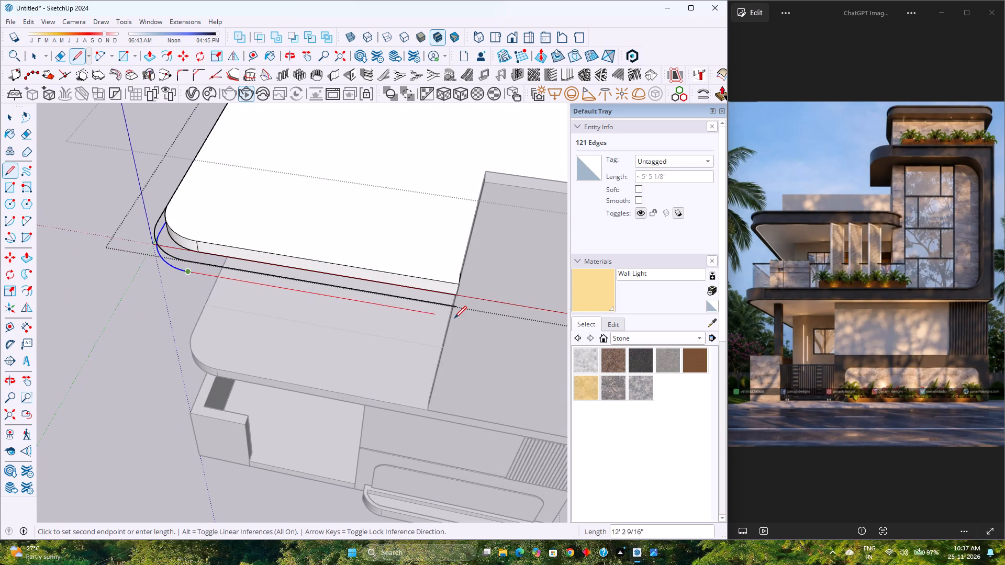
pyautogui.press('Right')
pyautogui.click(454, 305)
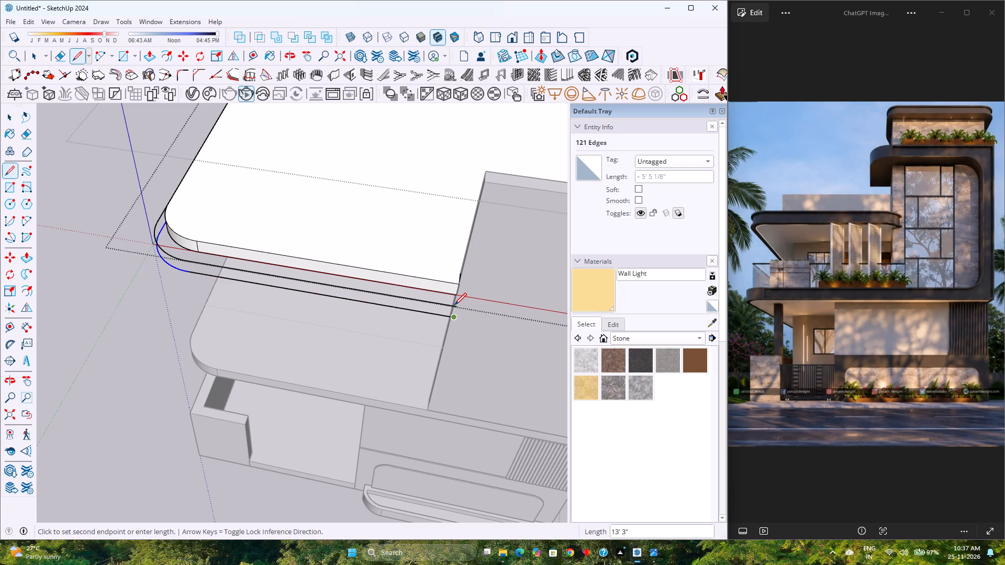
# Close the slab extension's end beside the front wall with a 9" vertical line and 1'6" top and bottom lines.
pyautogui.moveTo(454, 305); pyautogui.dragTo(273, 302, button='middle')
pyautogui.scroll(4, 327, 359)
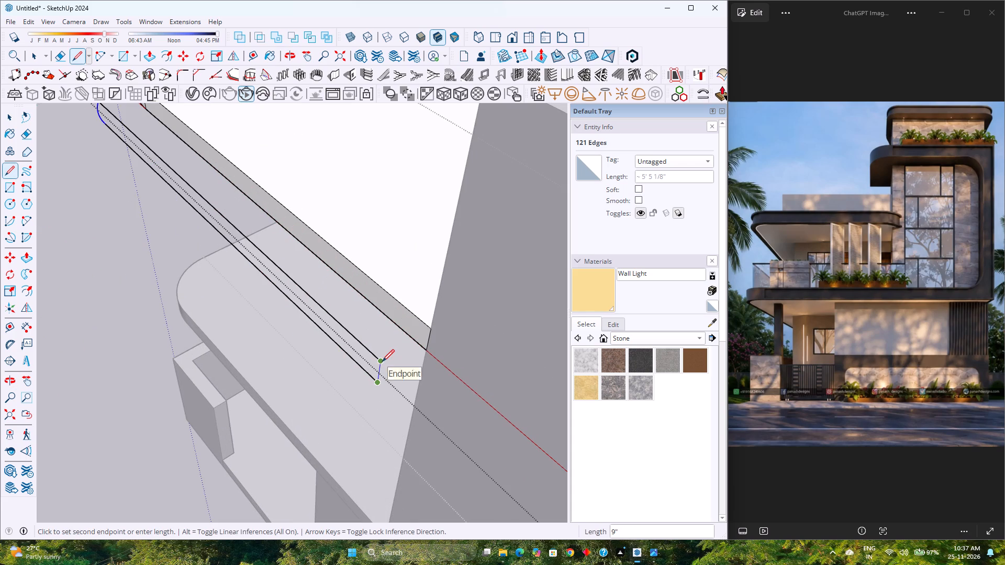
pyautogui.click(382, 361)
pyautogui.click(383, 361)
pyautogui.click(431, 332)
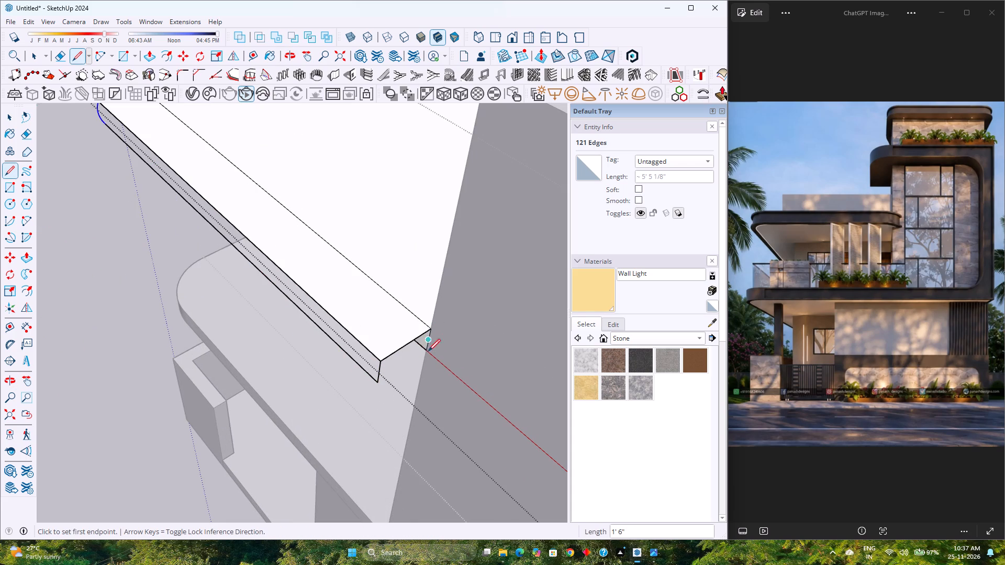
pyautogui.click(379, 383)
pyautogui.click(425, 351)
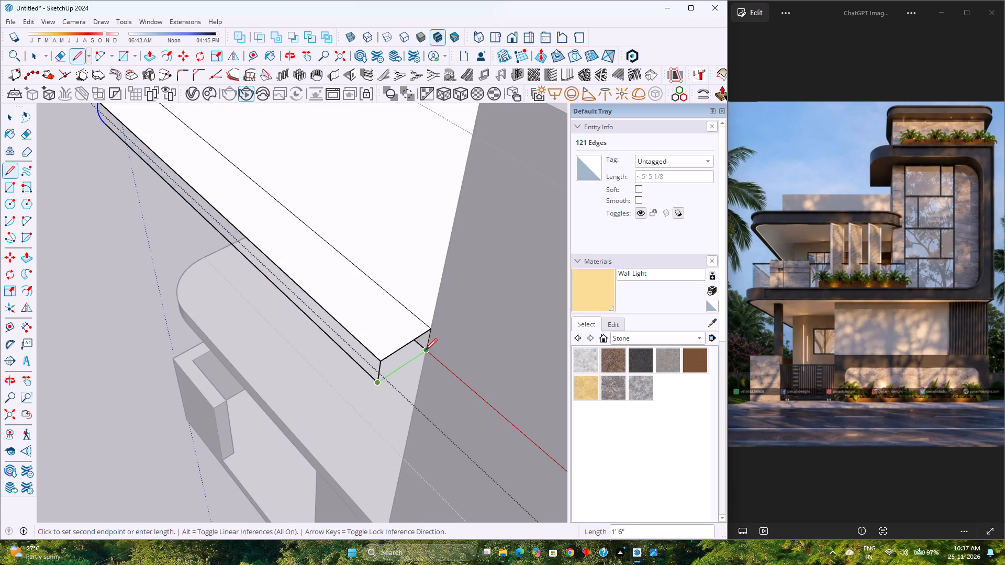
# Draw a 9" vertical line where the extension's straight front edge meets its corner arc to close the front face.
pyautogui.scroll(-4, 411, 356)
pyautogui.moveTo(292, 370); pyautogui.dragTo(395, 338, button='middle')
pyautogui.scroll(-3, 323, 331)
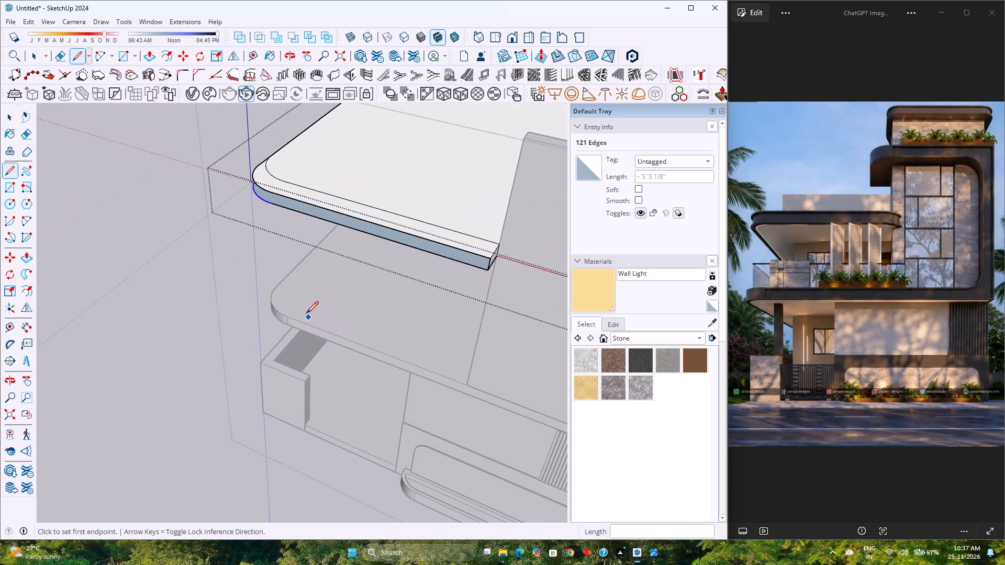
pyautogui.keyDown('shift'); pyautogui.moveTo(294, 298); pyautogui.dragTo(297, 424, button='middle'); pyautogui.keyUp('shift')
pyautogui.moveTo(236, 367); pyautogui.dragTo(280, 324, button='middle')
pyautogui.scroll(4, 299, 302)
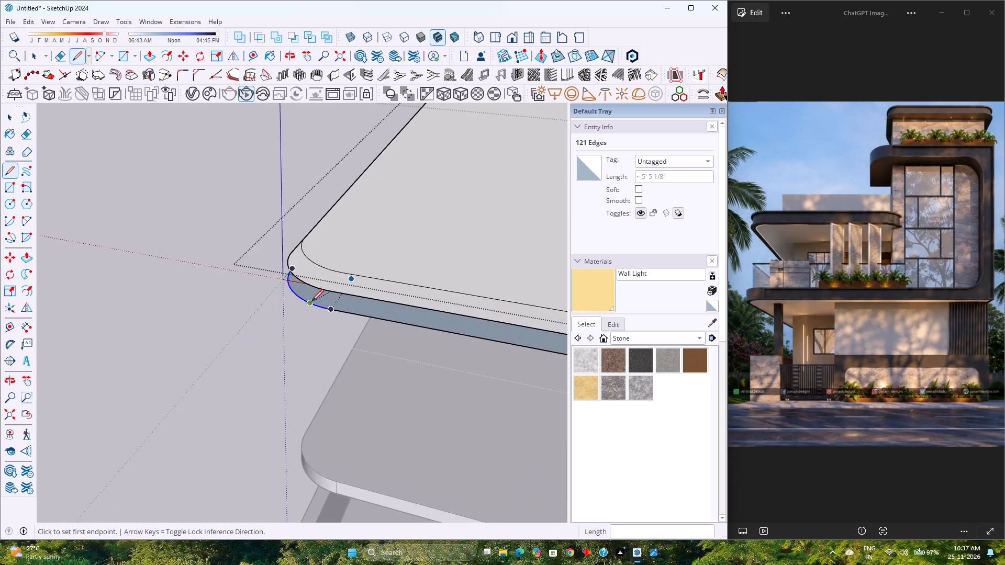
pyautogui.scroll(1, 311, 301)
pyautogui.click(334, 310)
pyautogui.click(333, 289)
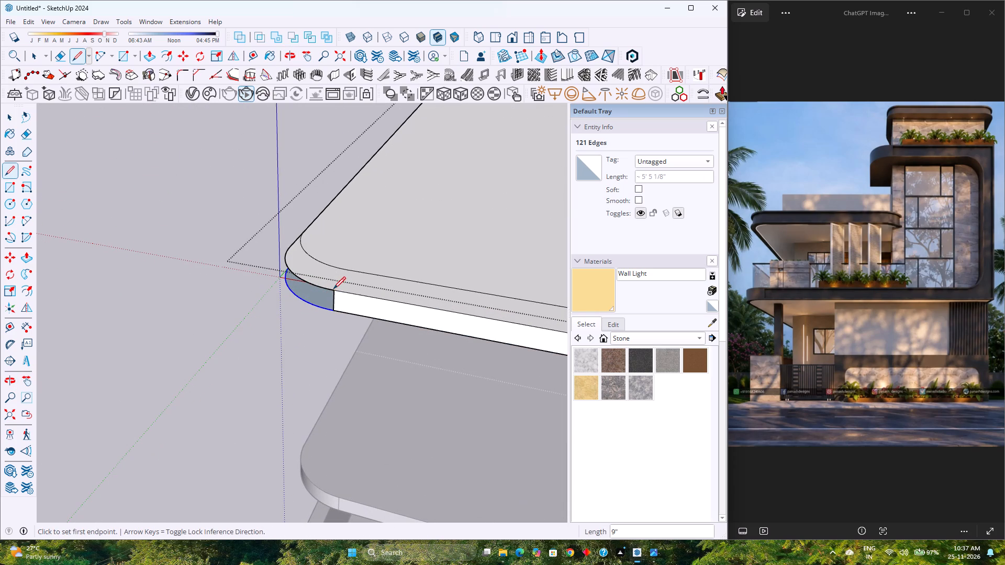
pyautogui.middleClick(263, 310)
pyautogui.moveTo(263, 310); pyautogui.dragTo(396, 301, button='middle')
pyautogui.scroll(-3, 351, 295)
pyautogui.moveTo(345, 298); pyautogui.dragTo(306, 363, button='middle')
pyautogui.moveTo(291, 364); pyautogui.dragTo(502, 329, button='middle')
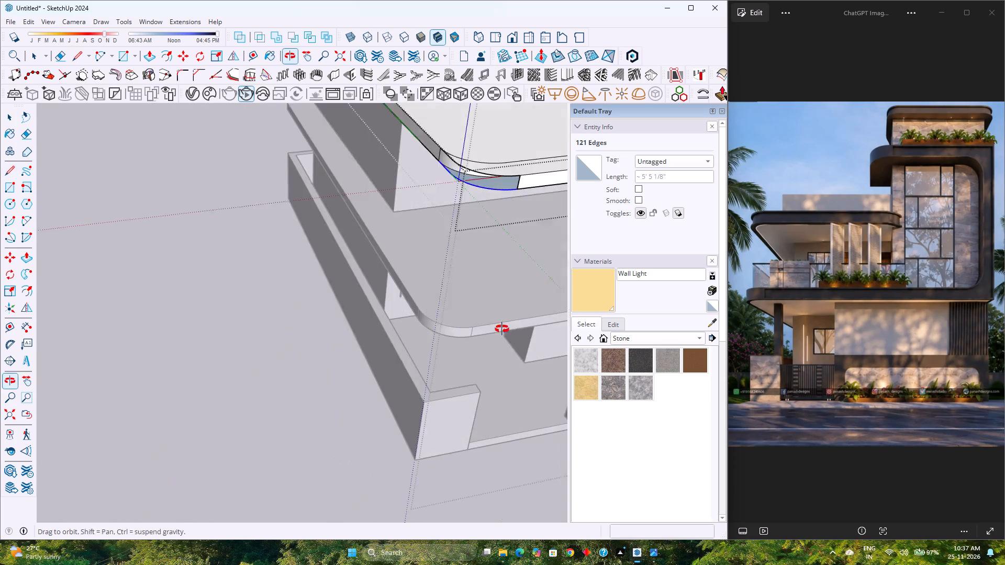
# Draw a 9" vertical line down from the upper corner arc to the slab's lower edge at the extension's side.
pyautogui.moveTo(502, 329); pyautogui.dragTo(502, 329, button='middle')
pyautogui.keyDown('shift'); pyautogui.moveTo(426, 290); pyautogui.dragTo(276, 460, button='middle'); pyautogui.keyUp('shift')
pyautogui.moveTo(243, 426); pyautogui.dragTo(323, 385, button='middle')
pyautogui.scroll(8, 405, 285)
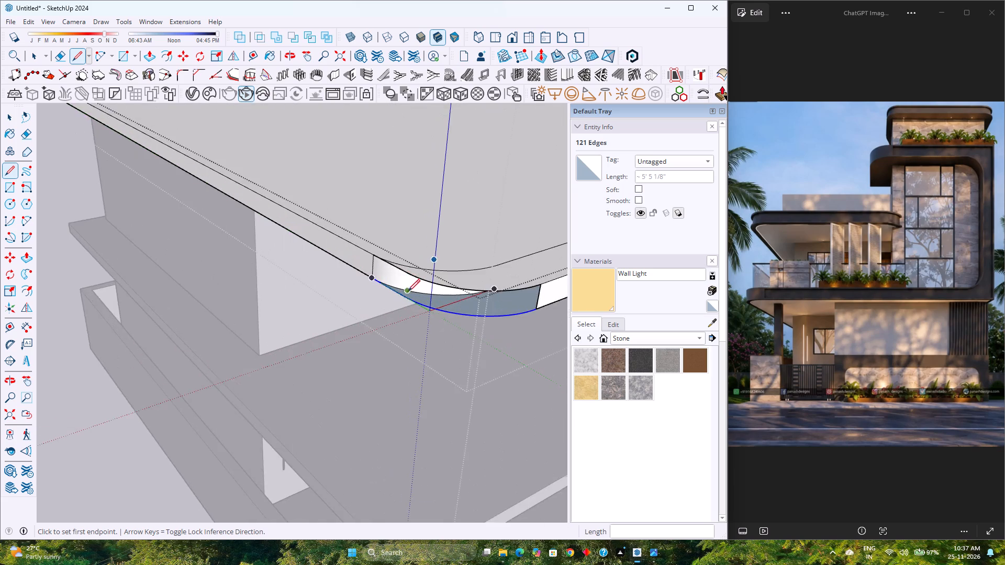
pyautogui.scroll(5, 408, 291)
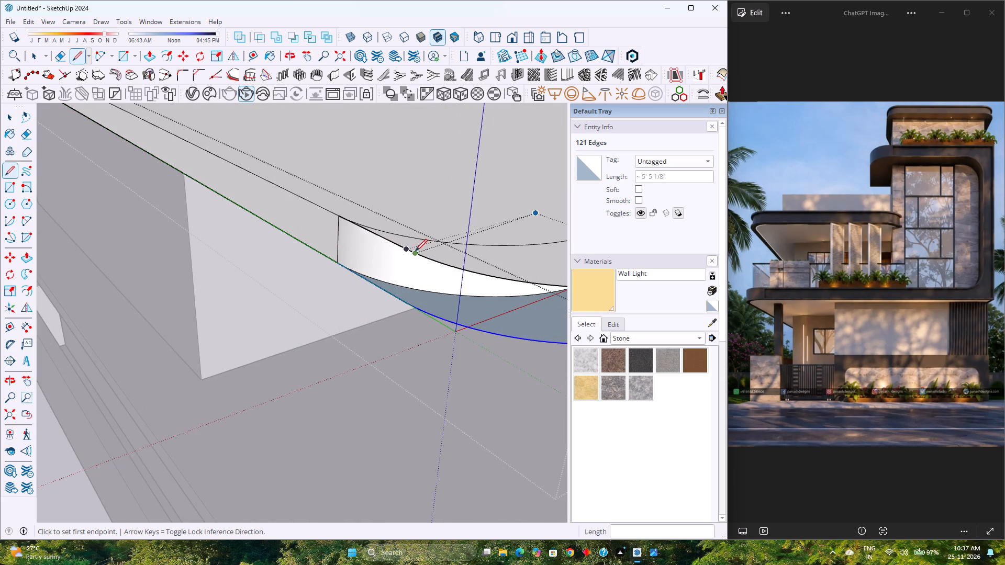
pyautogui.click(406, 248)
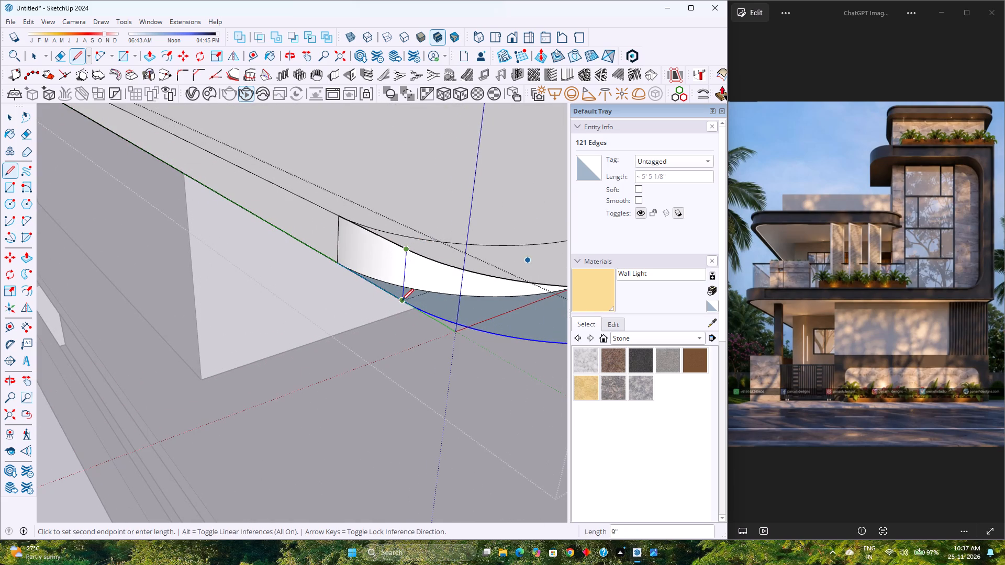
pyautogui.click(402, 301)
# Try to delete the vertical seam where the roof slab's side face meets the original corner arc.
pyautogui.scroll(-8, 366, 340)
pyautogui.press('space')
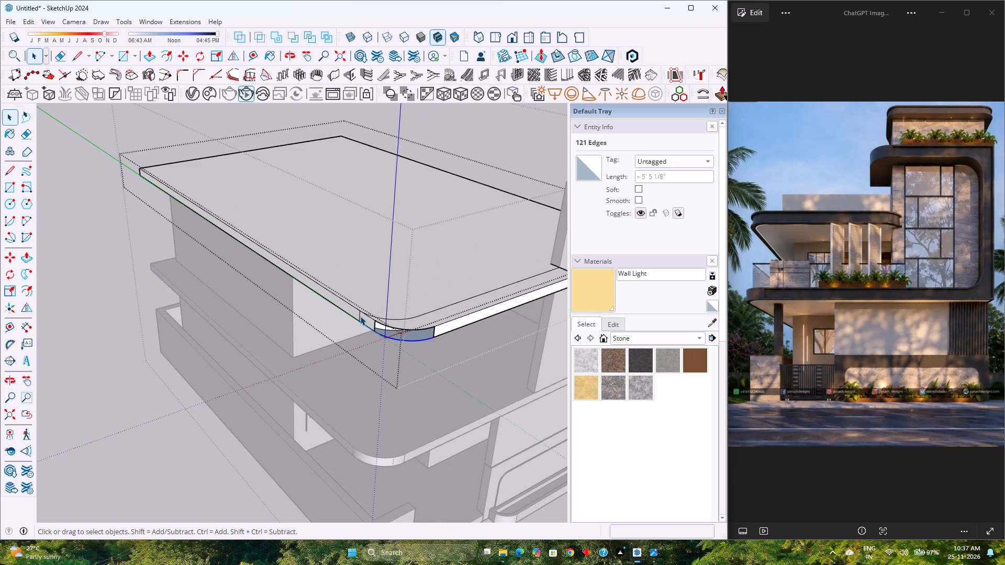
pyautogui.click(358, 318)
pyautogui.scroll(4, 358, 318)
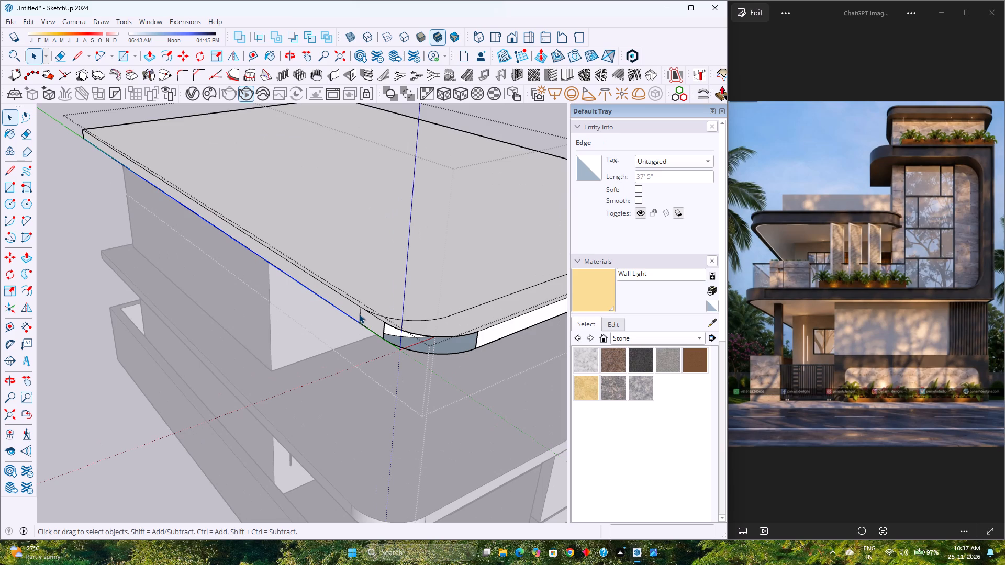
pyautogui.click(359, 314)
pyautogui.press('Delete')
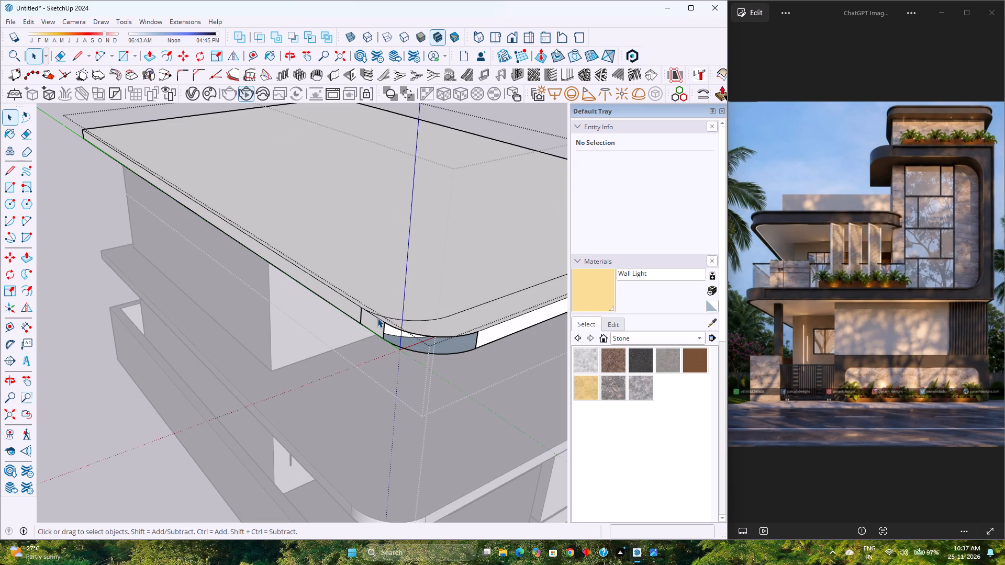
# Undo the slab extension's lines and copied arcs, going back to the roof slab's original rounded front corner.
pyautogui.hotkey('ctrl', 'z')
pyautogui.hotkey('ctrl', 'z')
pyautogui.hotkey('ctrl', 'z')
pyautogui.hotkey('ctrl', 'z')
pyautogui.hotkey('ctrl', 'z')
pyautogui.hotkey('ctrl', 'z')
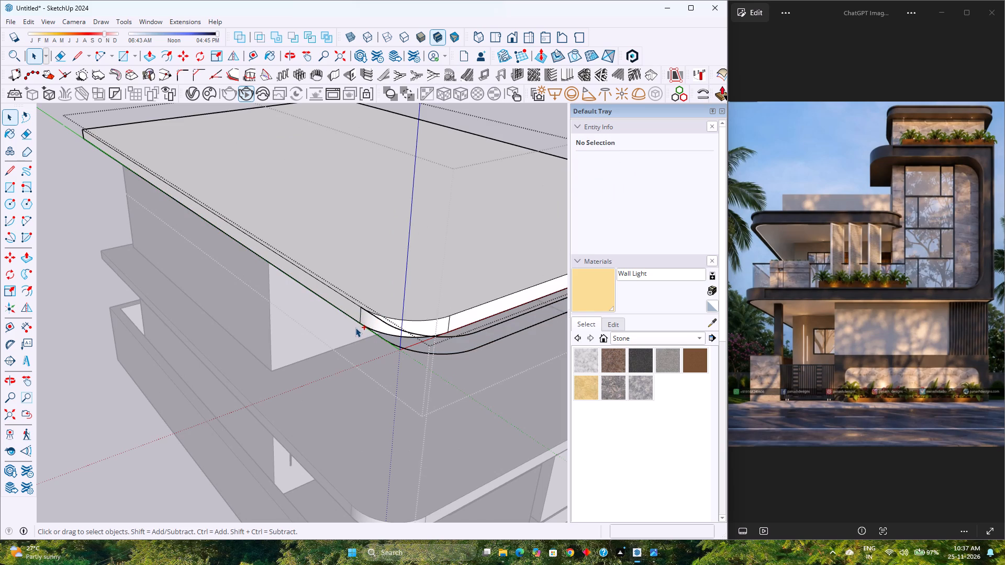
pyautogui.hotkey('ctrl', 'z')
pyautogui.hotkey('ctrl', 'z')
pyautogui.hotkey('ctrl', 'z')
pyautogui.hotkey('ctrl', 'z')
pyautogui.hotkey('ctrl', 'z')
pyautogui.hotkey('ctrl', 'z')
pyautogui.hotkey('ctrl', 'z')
# Inside the roof slab group, square off the rounded front corner's top with two 2'6" lines joining the arc's ends.
pyautogui.moveTo(345, 334); pyautogui.dragTo(183, 416, button='middle')
pyautogui.scroll(-4, 222, 386)
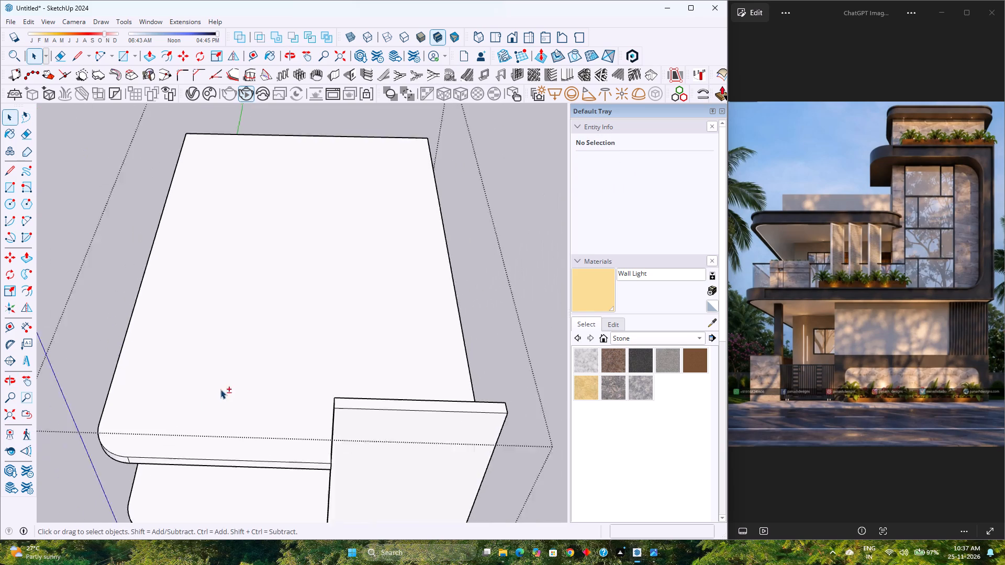
pyautogui.keyDown('shift'); pyautogui.moveTo(198, 412); pyautogui.dragTo(274, 338, button='middle'); pyautogui.keyUp('shift')
pyautogui.scroll(4, 200, 409)
pyautogui.keyDown('shift'); pyautogui.moveTo(200, 409); pyautogui.dragTo(252, 372, button='middle'); pyautogui.keyUp('shift')
pyautogui.click(299, 306)
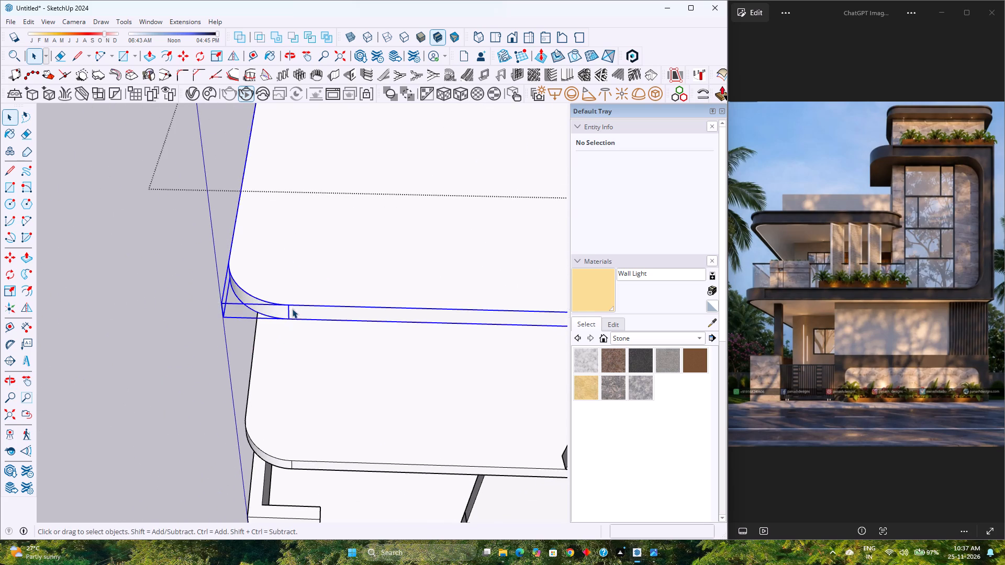
pyautogui.scroll(3, 292, 309)
pyautogui.doubleClick(292, 309)
pyautogui.scroll(3, 289, 310)
pyautogui.press('l')
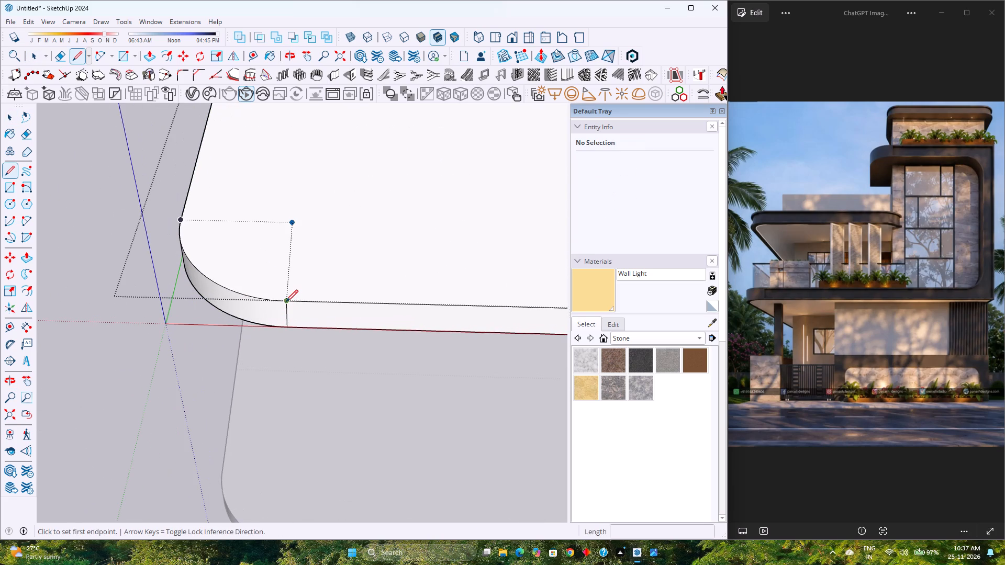
pyautogui.click(286, 302)
pyautogui.press('Right')
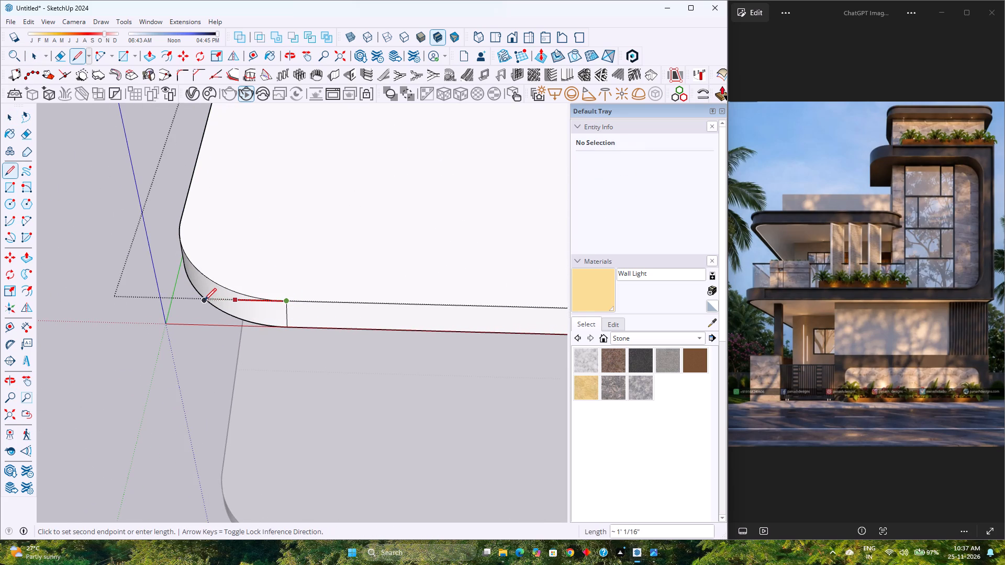
pyautogui.click(186, 210)
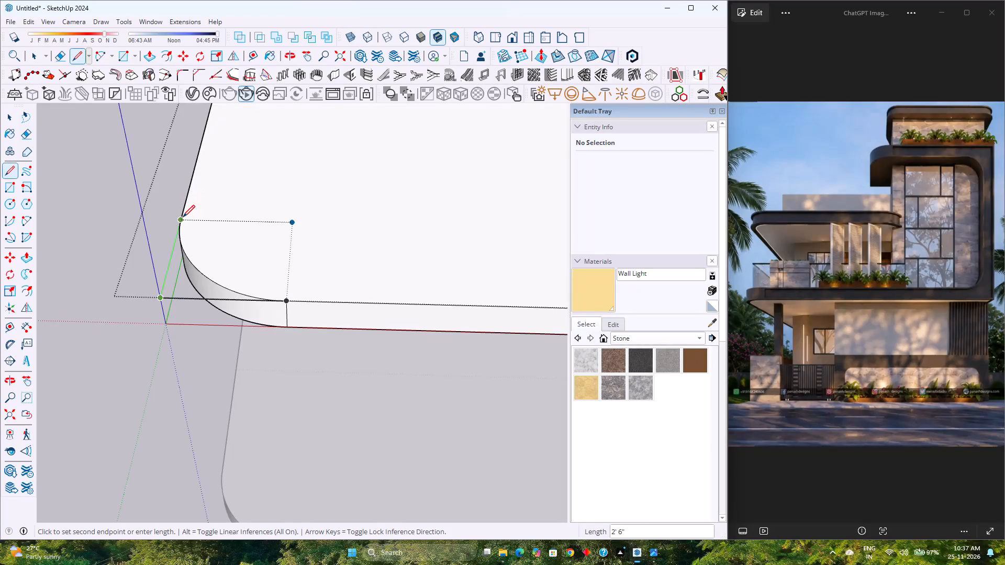
pyautogui.click(183, 218)
# Push/Pull the new corner face 9" down to the slab's bottom edge.
pyautogui.press('p')
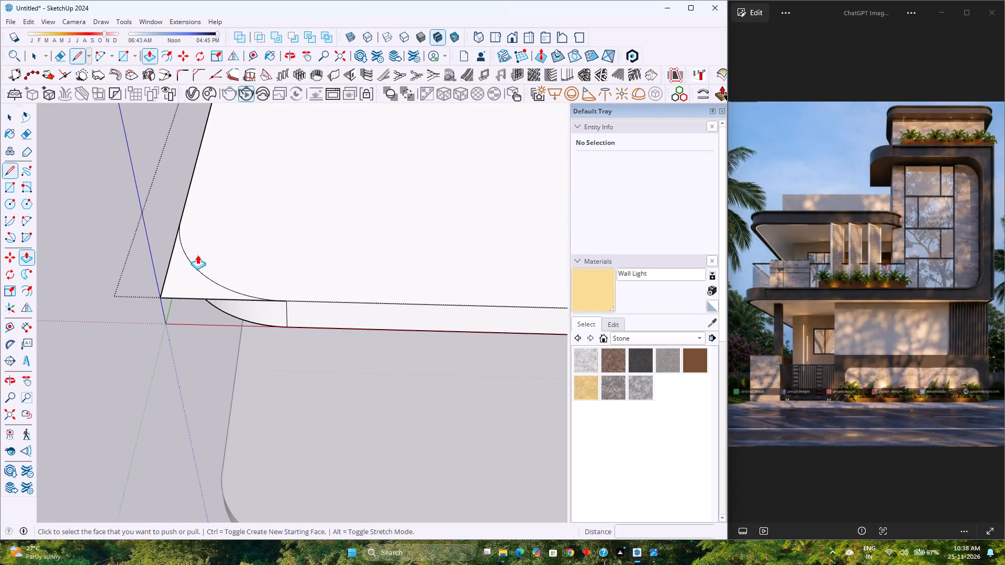
pyautogui.click(185, 279)
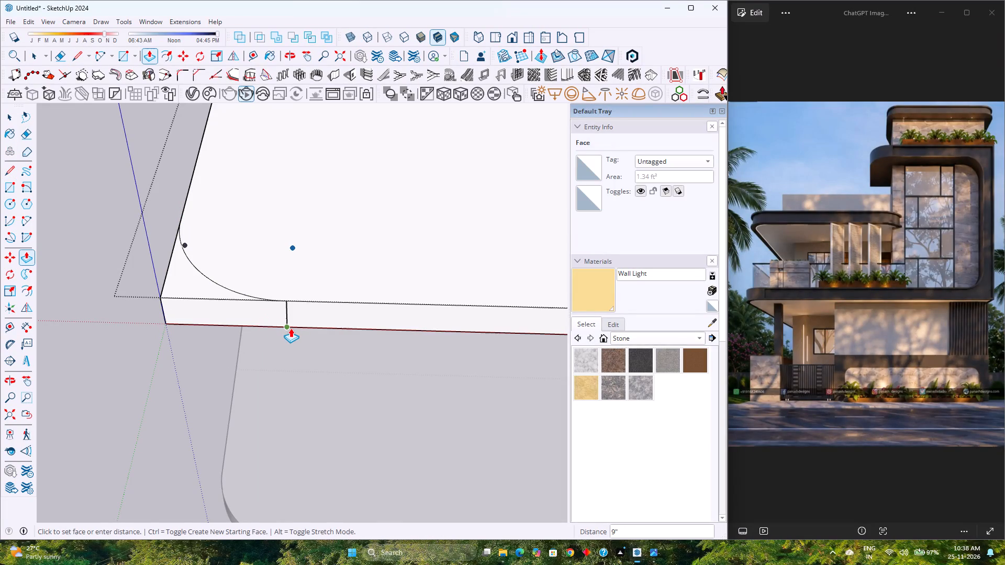
pyautogui.click(291, 328)
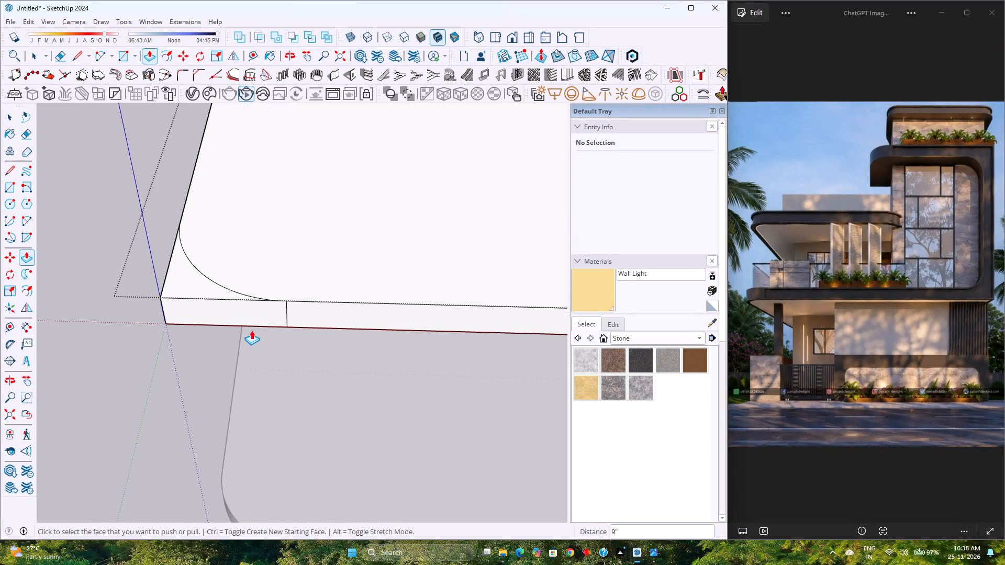
# Erase the leftover corner arc on the slab's top and the vertical seams on its front and side faces.
pyautogui.press('e')
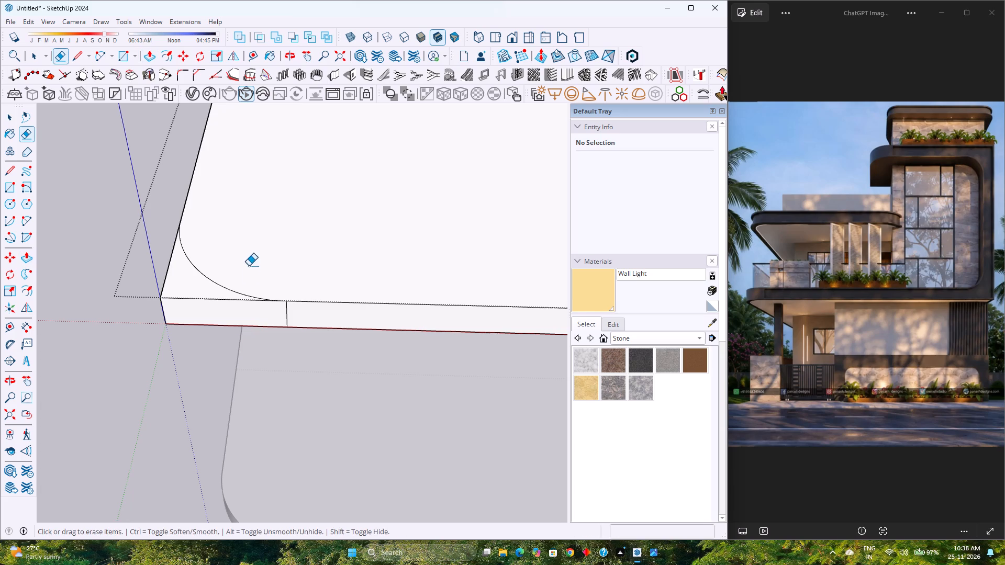
pyautogui.moveTo(247, 267); pyautogui.dragTo(215, 281)
pyautogui.moveTo(298, 314); pyautogui.dragTo(276, 314)
pyautogui.moveTo(247, 327); pyautogui.dragTo(498, 267, button='middle')
pyautogui.middleClick(498, 267)
pyautogui.moveTo(124, 338); pyautogui.dragTo(117, 337)
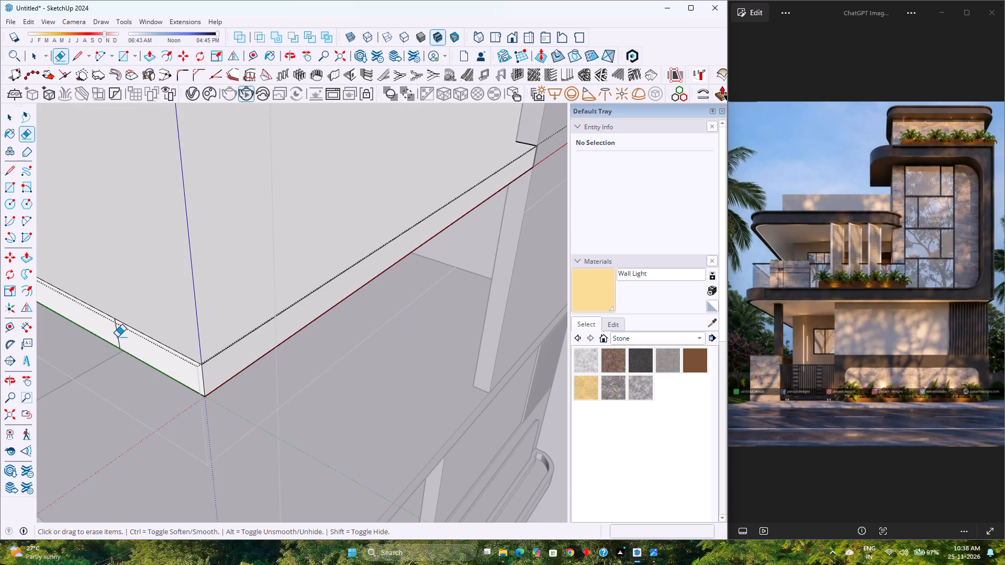
pyautogui.moveTo(117, 337); pyautogui.dragTo(111, 334)
# Push/Pull the roof slab's front face beside the raised front wall 1'3" forward.
pyautogui.press('p')
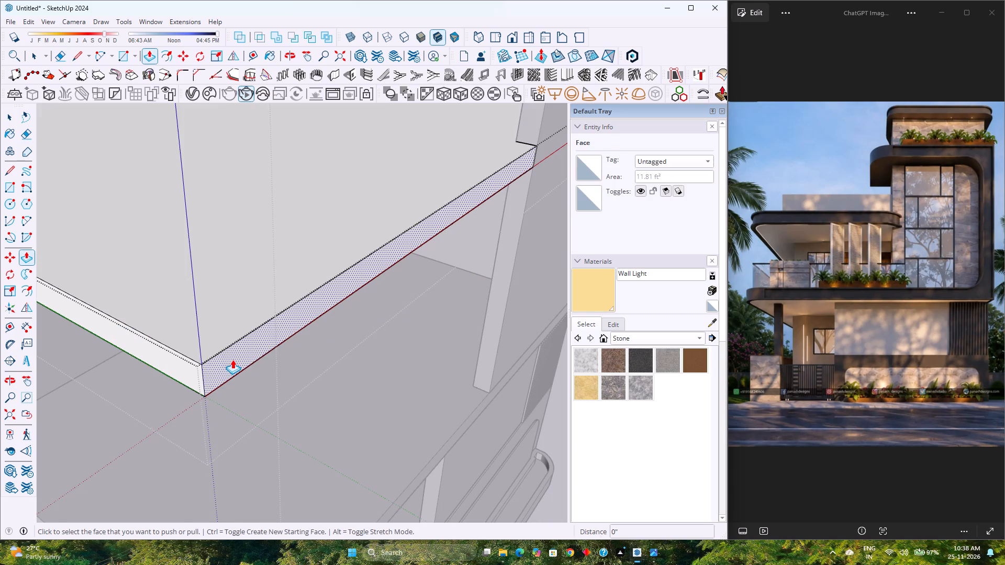
pyautogui.click(232, 359)
pyautogui.press('1')
pyautogui.write("'3")
pyautogui.press('Return')
# Push/Pull the roof slab's front face a further 3" forward.
pyautogui.scroll(-5, 255, 372)
pyautogui.moveTo(283, 375); pyautogui.dragTo(196, 386, button='middle')
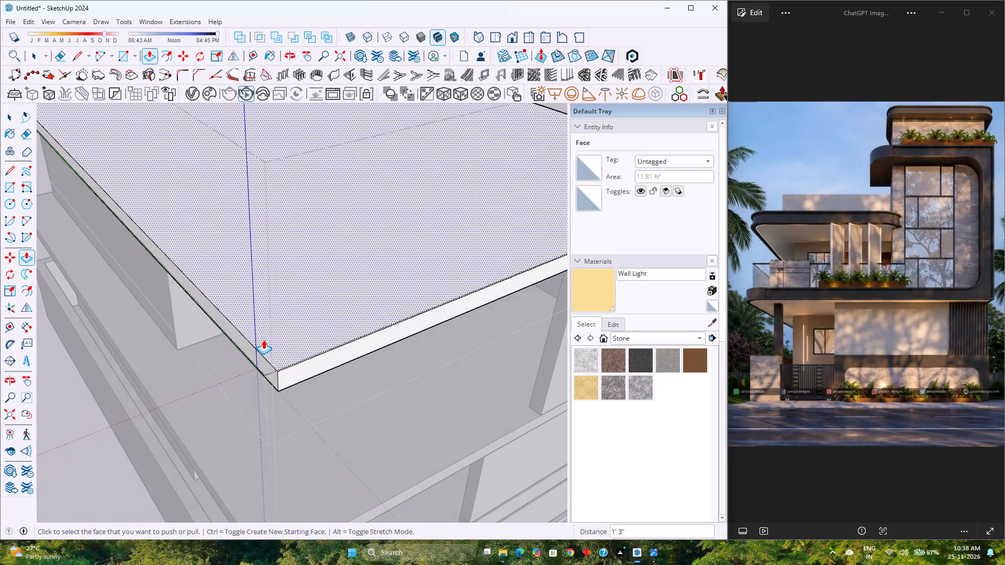
pyautogui.scroll(-3, 261, 335)
pyautogui.scroll(1, 261, 335)
pyautogui.scroll(-4, 259, 337)
pyautogui.moveTo(300, 332); pyautogui.dragTo(185, 360, button='middle')
pyautogui.scroll(-3, 316, 336)
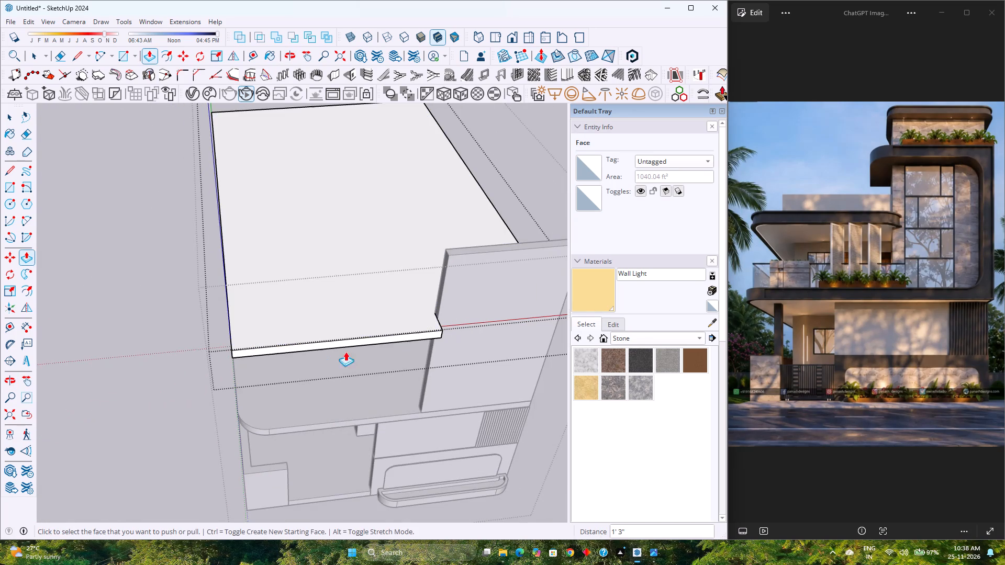
pyautogui.scroll(1, 389, 339)
pyautogui.click(396, 339)
pyautogui.press('3')
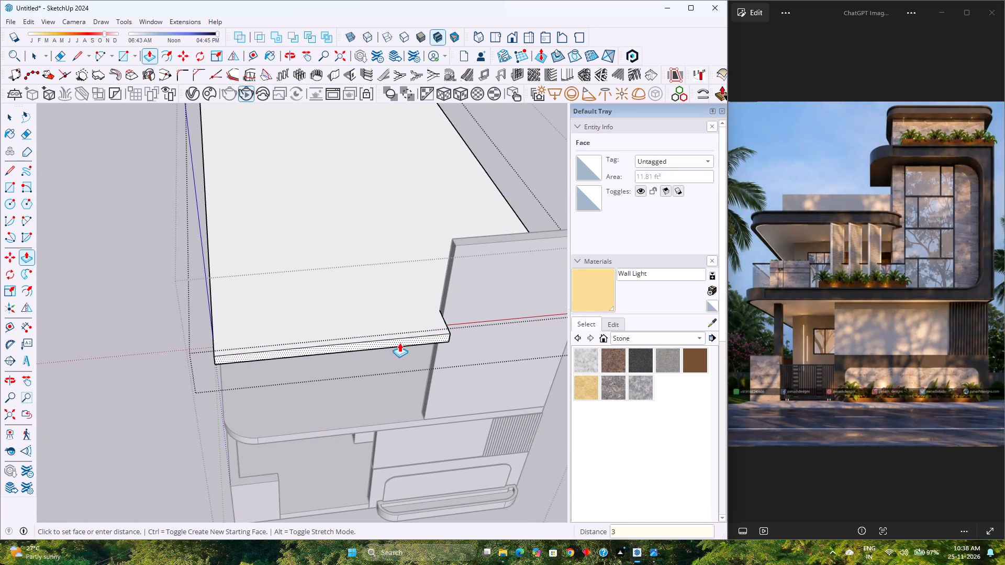
pyautogui.press('Return')
# Erase the leftover corner arc and short seam line on the roof slab's underside.
pyautogui.moveTo(400, 350); pyautogui.dragTo(281, 288, button='middle')
pyautogui.scroll(-2, 229, 313)
pyautogui.moveTo(229, 313); pyautogui.dragTo(299, 202, button='middle')
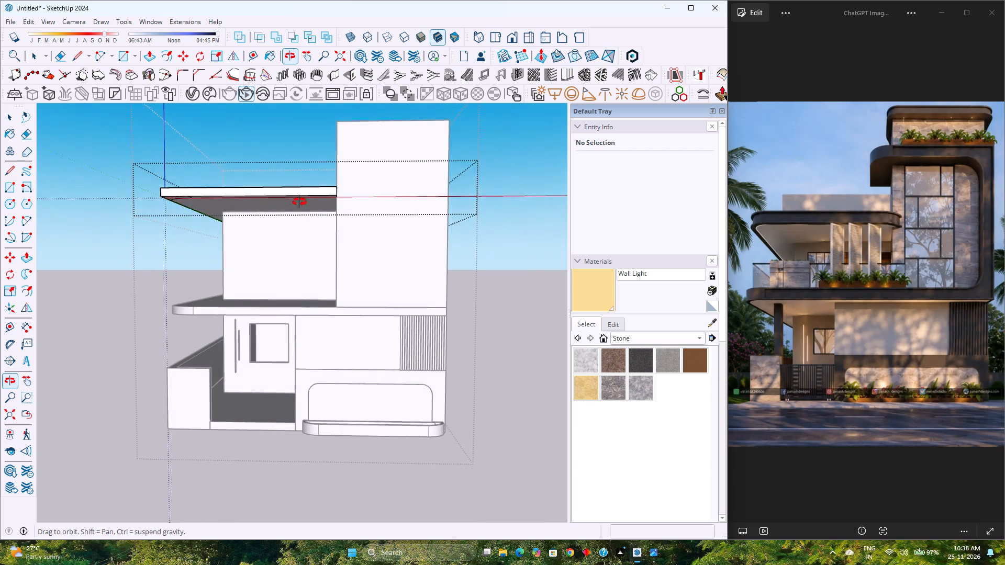
pyautogui.moveTo(299, 202); pyautogui.dragTo(302, 201, button='middle')
pyautogui.middleClick(302, 201)
pyautogui.scroll(1, 159, 197)
pyautogui.moveTo(159, 197); pyautogui.dragTo(191, 131, button='middle')
pyautogui.scroll(8, 221, 145)
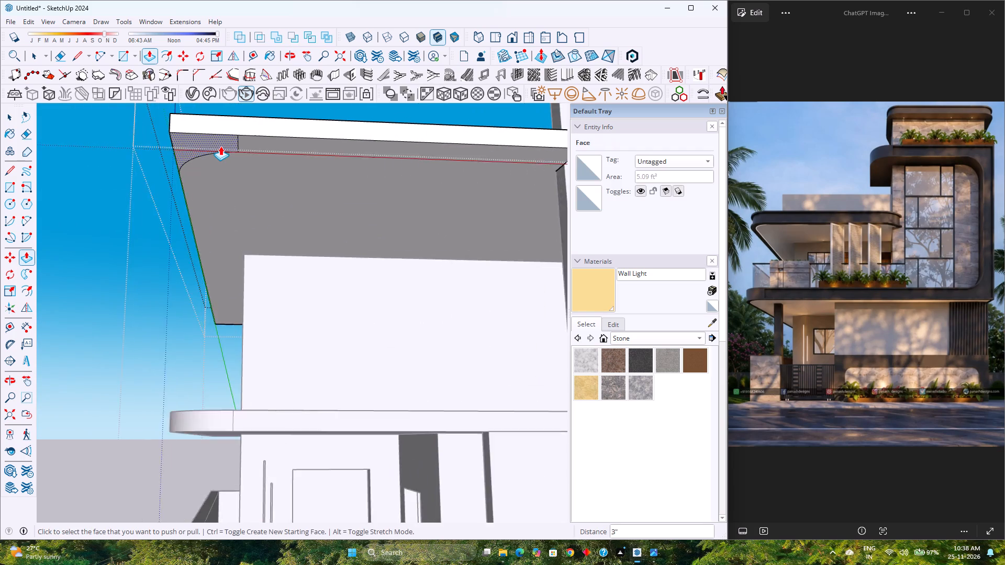
pyautogui.scroll(12, 220, 146)
pyautogui.press('e')
pyautogui.moveTo(205, 158); pyautogui.dragTo(210, 183)
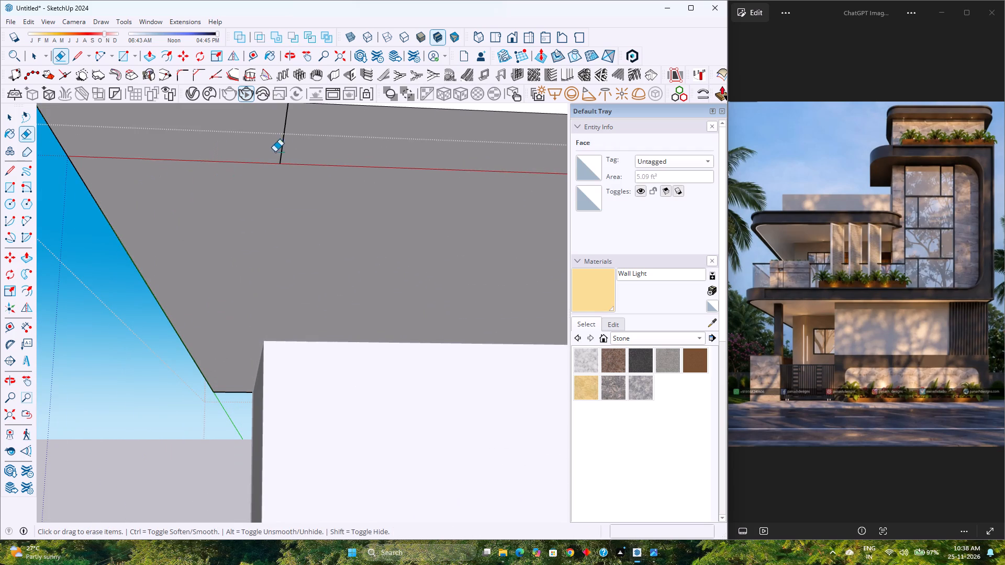
pyautogui.moveTo(280, 149); pyautogui.dragTo(286, 149)
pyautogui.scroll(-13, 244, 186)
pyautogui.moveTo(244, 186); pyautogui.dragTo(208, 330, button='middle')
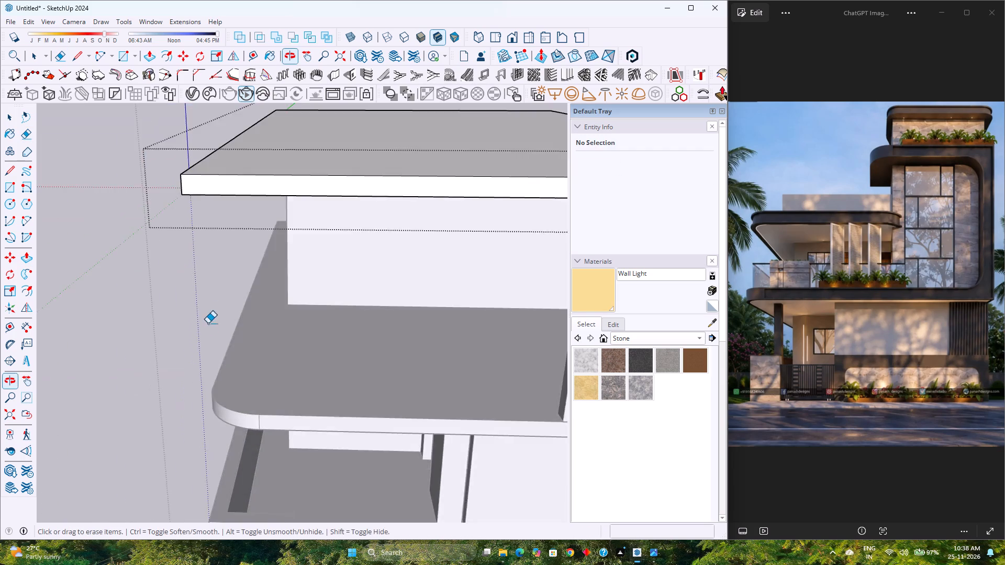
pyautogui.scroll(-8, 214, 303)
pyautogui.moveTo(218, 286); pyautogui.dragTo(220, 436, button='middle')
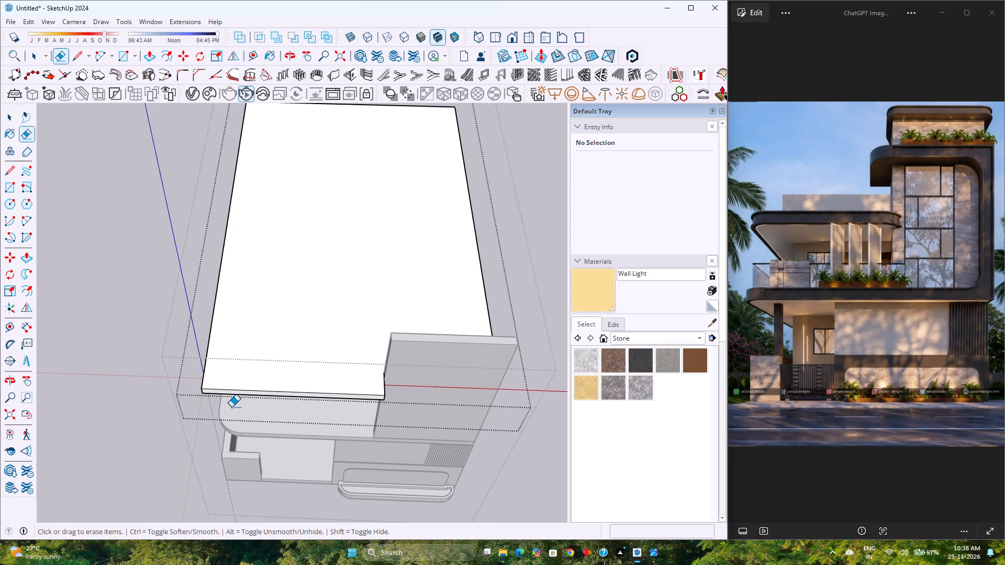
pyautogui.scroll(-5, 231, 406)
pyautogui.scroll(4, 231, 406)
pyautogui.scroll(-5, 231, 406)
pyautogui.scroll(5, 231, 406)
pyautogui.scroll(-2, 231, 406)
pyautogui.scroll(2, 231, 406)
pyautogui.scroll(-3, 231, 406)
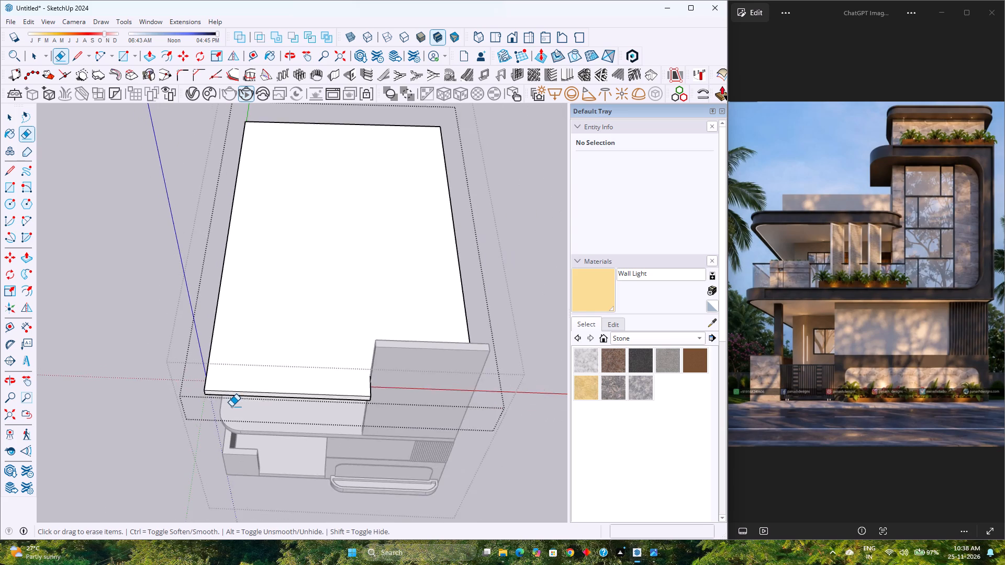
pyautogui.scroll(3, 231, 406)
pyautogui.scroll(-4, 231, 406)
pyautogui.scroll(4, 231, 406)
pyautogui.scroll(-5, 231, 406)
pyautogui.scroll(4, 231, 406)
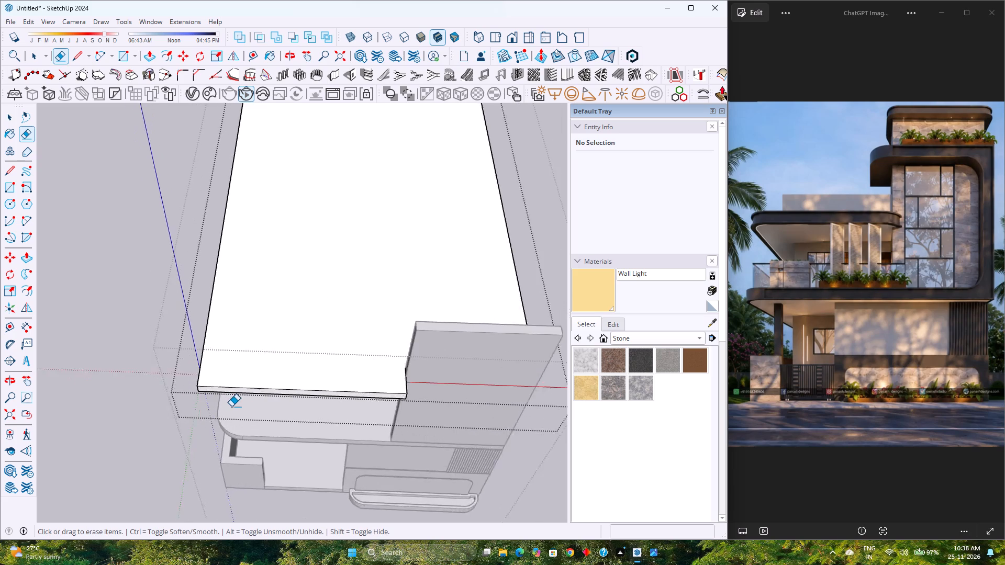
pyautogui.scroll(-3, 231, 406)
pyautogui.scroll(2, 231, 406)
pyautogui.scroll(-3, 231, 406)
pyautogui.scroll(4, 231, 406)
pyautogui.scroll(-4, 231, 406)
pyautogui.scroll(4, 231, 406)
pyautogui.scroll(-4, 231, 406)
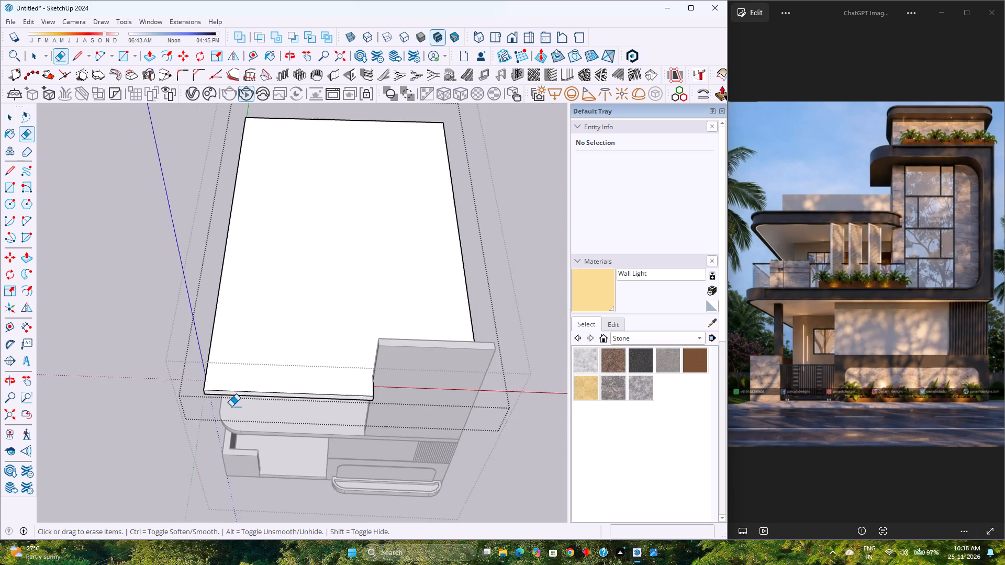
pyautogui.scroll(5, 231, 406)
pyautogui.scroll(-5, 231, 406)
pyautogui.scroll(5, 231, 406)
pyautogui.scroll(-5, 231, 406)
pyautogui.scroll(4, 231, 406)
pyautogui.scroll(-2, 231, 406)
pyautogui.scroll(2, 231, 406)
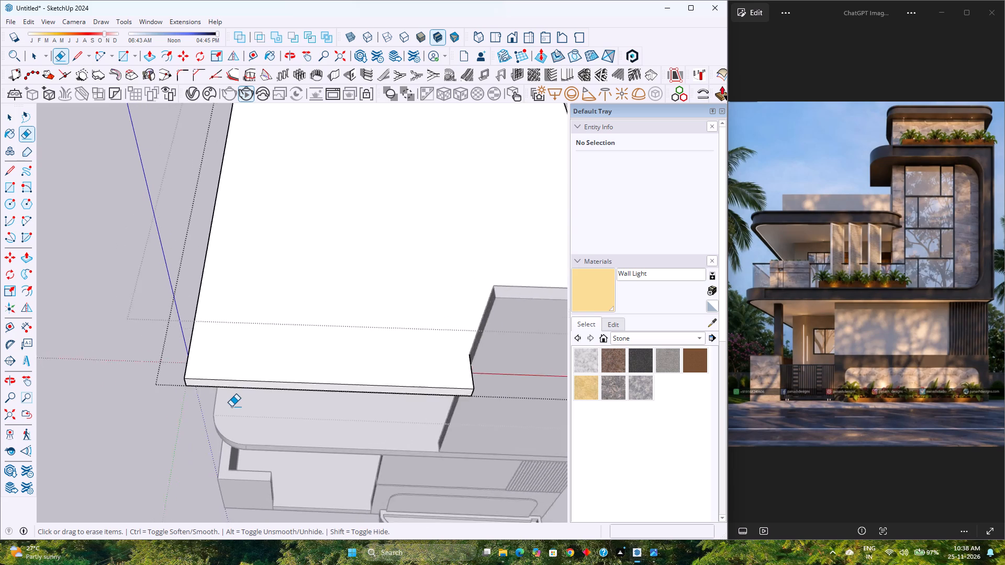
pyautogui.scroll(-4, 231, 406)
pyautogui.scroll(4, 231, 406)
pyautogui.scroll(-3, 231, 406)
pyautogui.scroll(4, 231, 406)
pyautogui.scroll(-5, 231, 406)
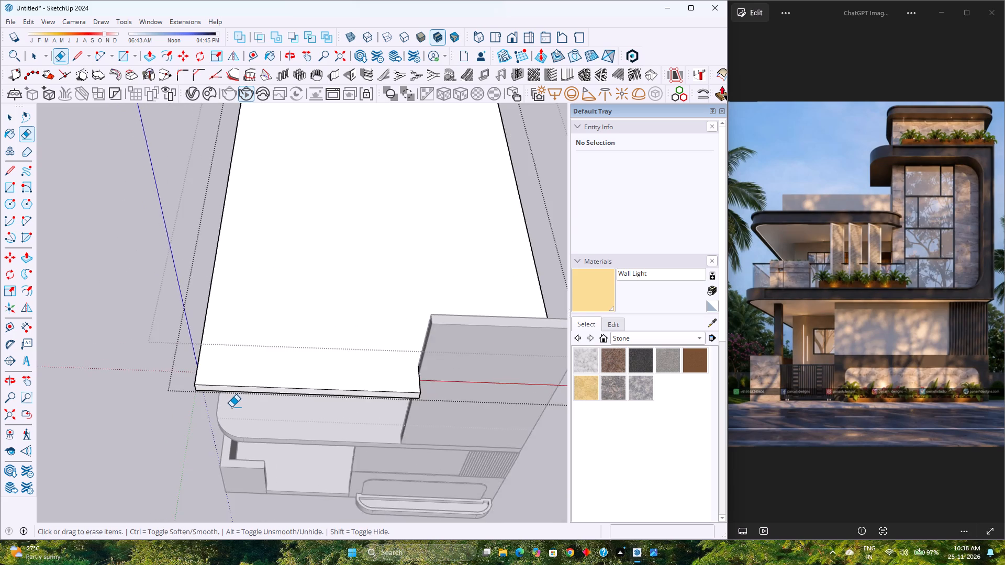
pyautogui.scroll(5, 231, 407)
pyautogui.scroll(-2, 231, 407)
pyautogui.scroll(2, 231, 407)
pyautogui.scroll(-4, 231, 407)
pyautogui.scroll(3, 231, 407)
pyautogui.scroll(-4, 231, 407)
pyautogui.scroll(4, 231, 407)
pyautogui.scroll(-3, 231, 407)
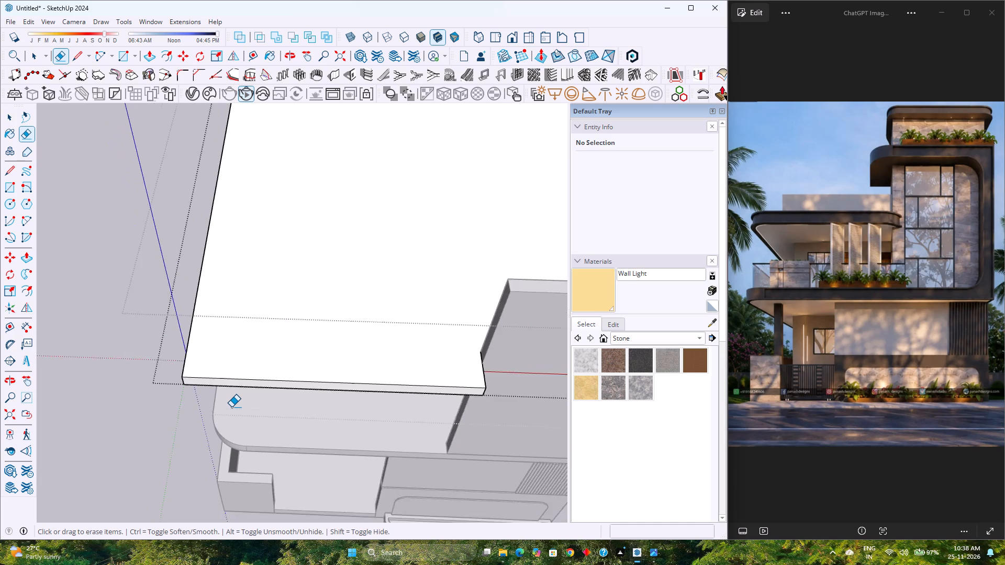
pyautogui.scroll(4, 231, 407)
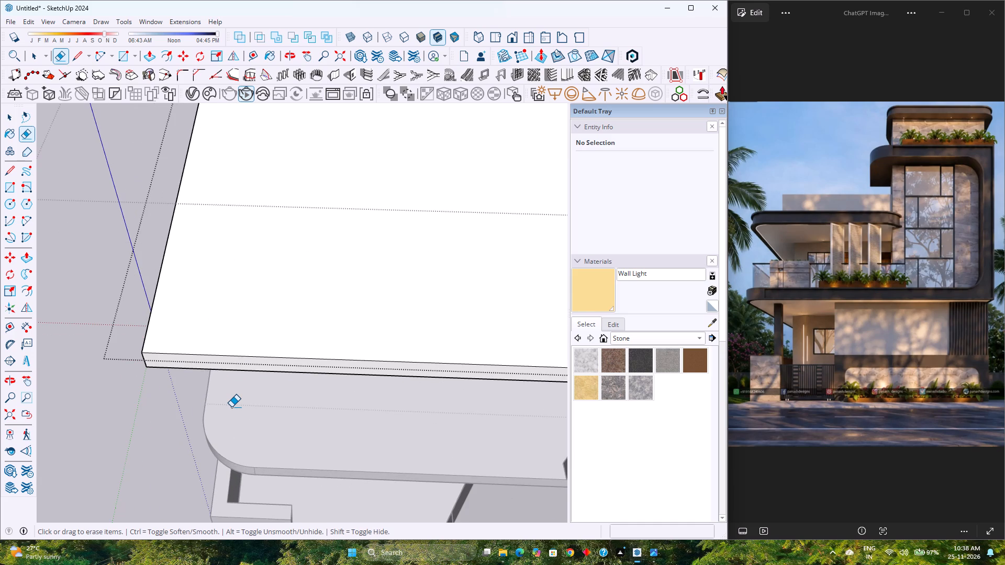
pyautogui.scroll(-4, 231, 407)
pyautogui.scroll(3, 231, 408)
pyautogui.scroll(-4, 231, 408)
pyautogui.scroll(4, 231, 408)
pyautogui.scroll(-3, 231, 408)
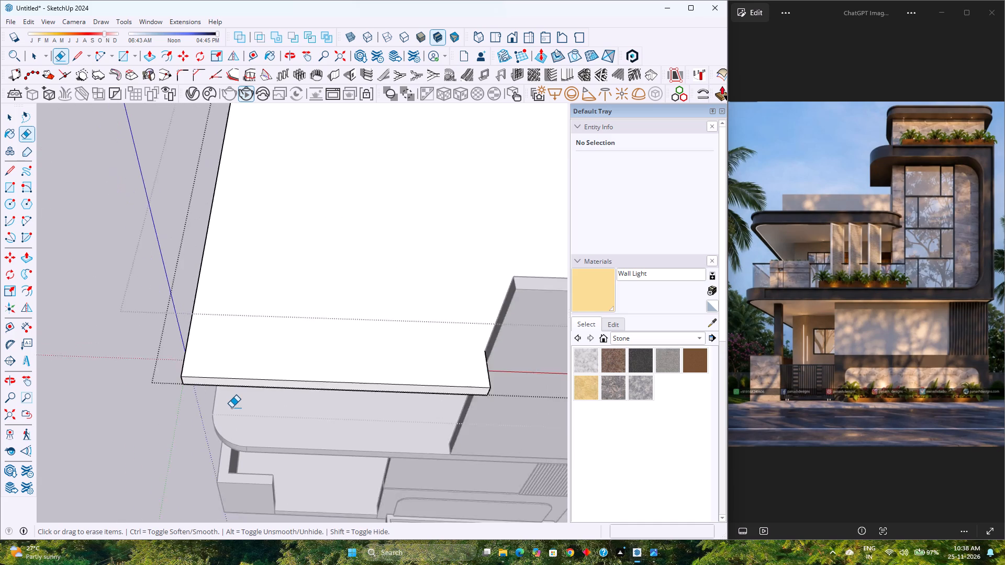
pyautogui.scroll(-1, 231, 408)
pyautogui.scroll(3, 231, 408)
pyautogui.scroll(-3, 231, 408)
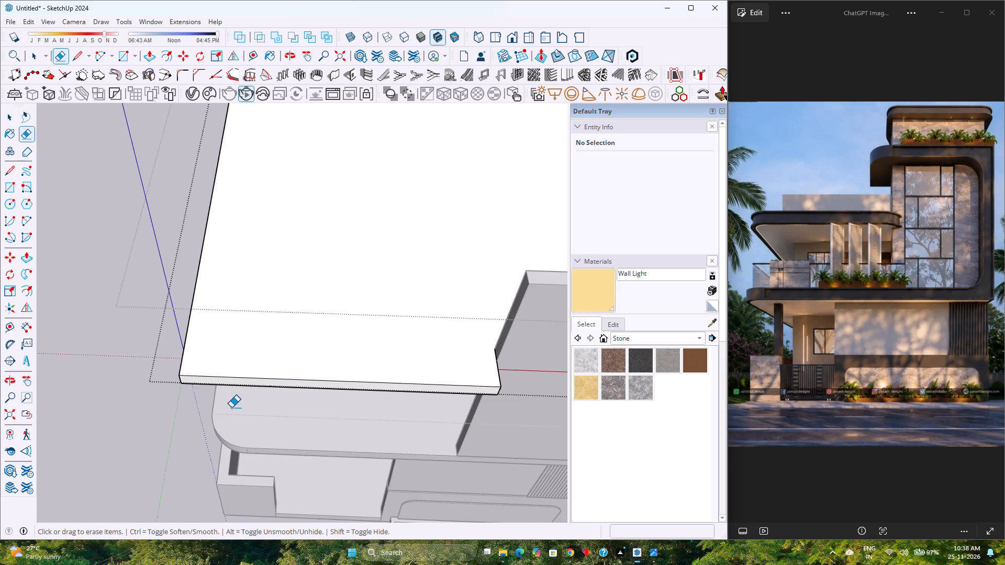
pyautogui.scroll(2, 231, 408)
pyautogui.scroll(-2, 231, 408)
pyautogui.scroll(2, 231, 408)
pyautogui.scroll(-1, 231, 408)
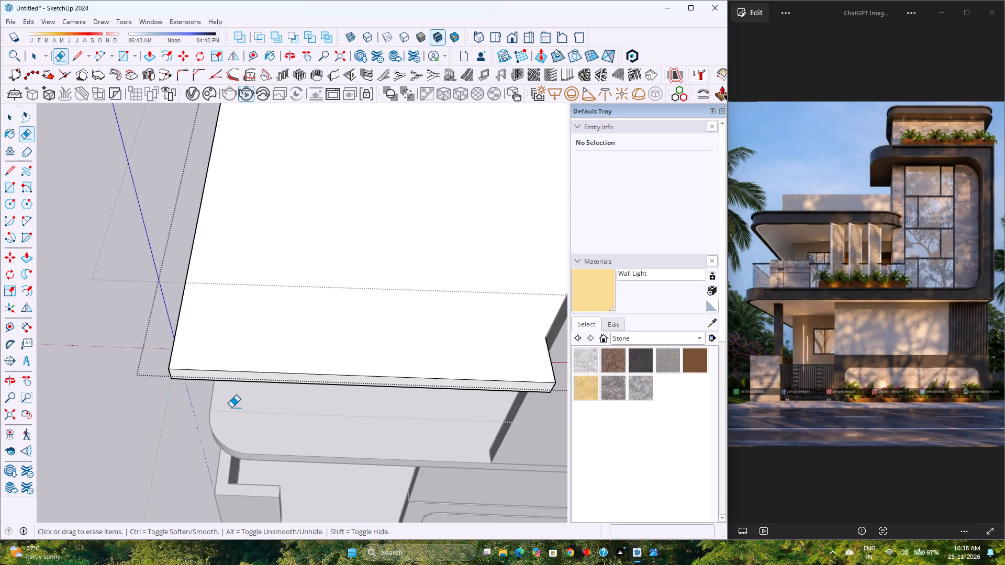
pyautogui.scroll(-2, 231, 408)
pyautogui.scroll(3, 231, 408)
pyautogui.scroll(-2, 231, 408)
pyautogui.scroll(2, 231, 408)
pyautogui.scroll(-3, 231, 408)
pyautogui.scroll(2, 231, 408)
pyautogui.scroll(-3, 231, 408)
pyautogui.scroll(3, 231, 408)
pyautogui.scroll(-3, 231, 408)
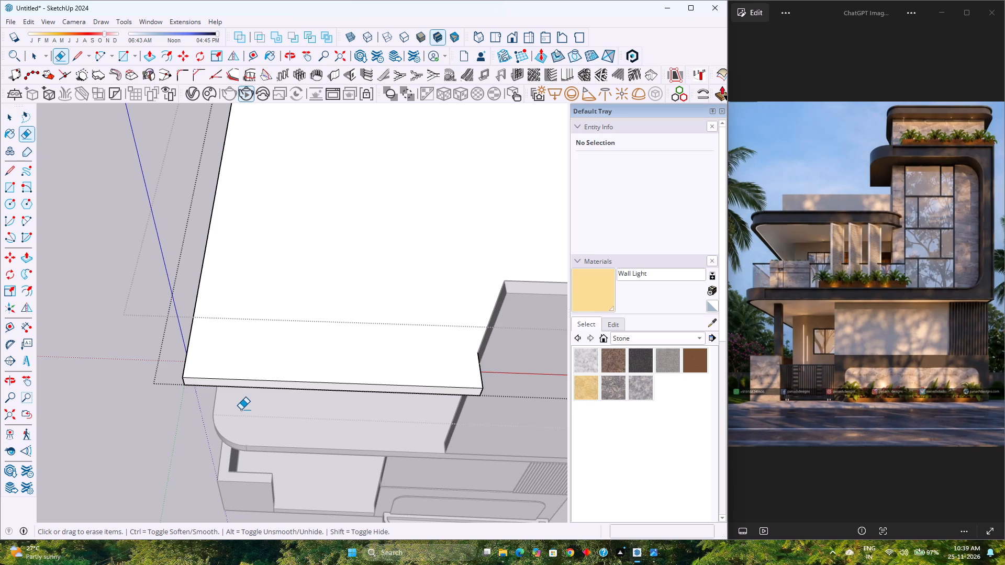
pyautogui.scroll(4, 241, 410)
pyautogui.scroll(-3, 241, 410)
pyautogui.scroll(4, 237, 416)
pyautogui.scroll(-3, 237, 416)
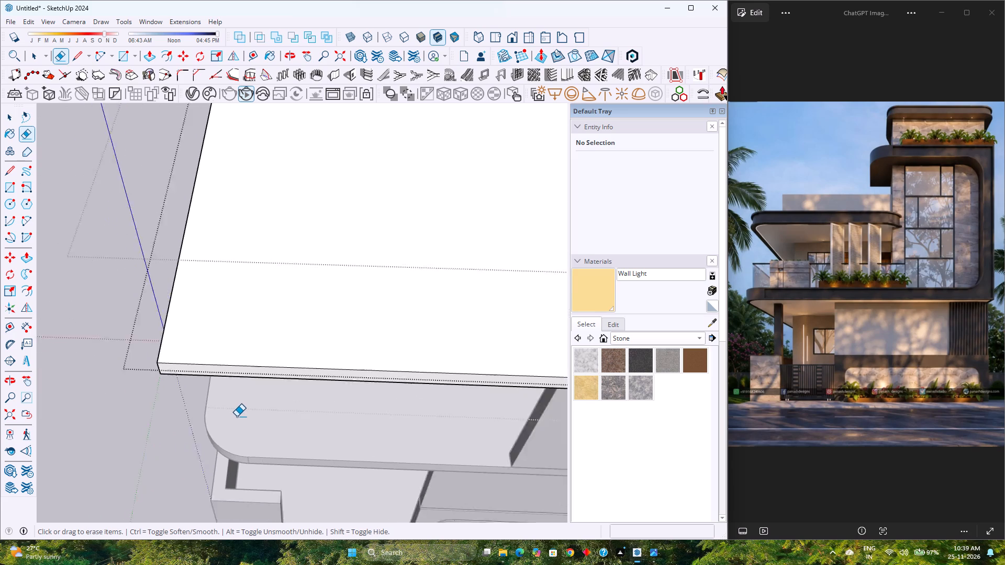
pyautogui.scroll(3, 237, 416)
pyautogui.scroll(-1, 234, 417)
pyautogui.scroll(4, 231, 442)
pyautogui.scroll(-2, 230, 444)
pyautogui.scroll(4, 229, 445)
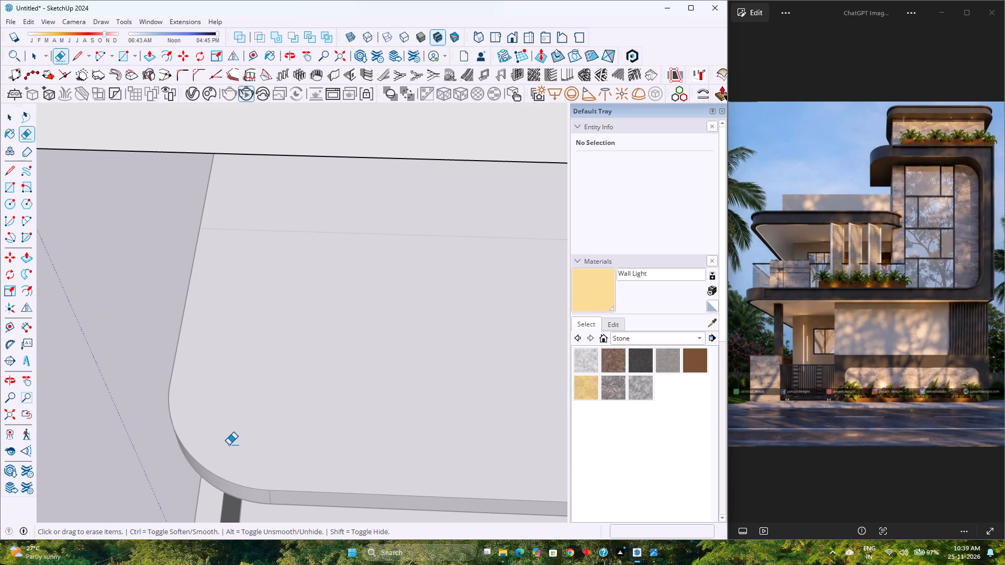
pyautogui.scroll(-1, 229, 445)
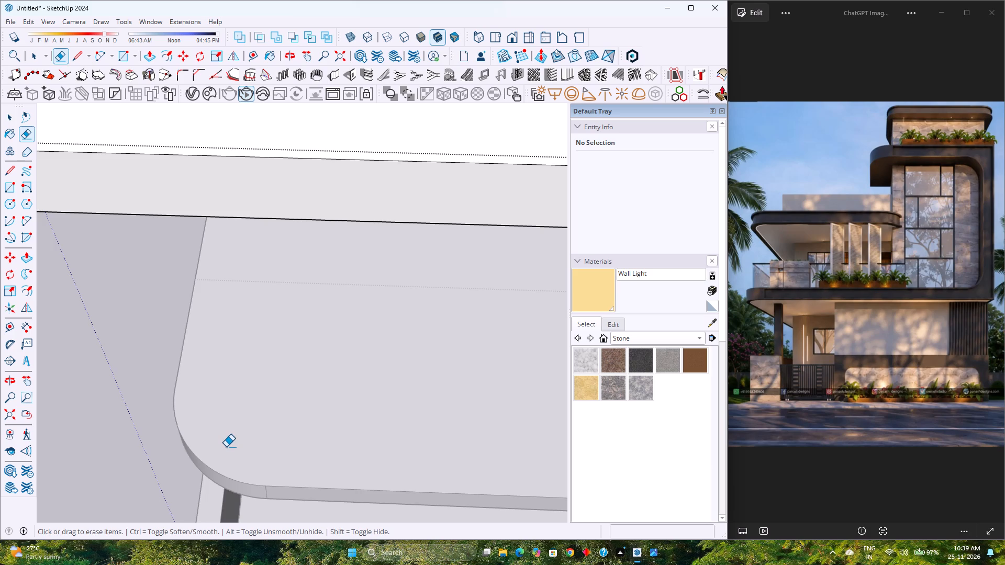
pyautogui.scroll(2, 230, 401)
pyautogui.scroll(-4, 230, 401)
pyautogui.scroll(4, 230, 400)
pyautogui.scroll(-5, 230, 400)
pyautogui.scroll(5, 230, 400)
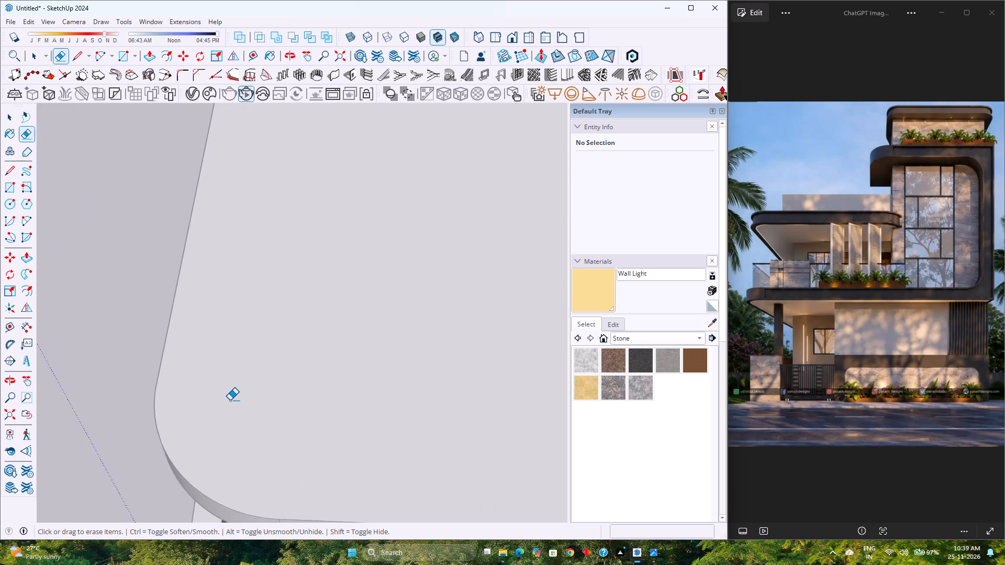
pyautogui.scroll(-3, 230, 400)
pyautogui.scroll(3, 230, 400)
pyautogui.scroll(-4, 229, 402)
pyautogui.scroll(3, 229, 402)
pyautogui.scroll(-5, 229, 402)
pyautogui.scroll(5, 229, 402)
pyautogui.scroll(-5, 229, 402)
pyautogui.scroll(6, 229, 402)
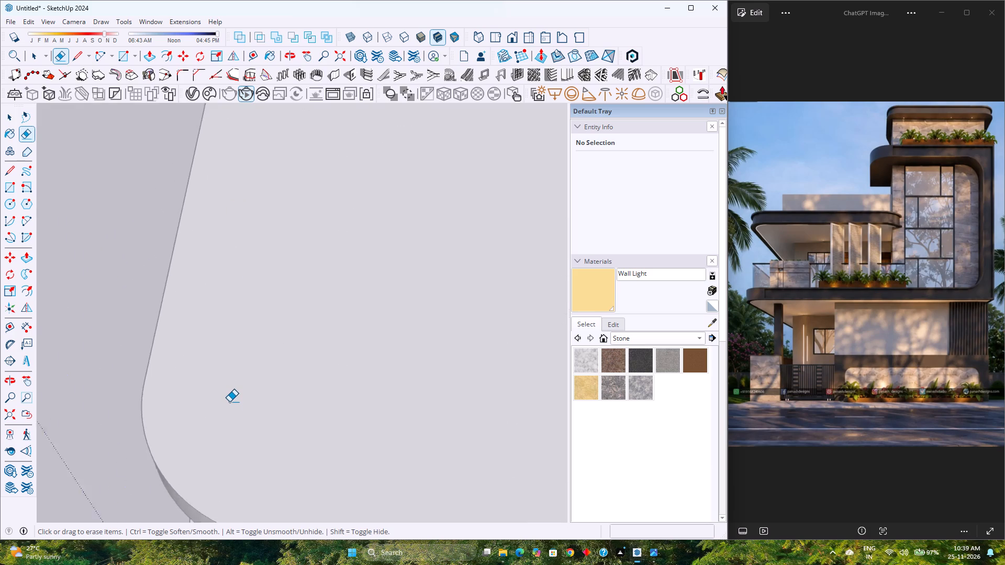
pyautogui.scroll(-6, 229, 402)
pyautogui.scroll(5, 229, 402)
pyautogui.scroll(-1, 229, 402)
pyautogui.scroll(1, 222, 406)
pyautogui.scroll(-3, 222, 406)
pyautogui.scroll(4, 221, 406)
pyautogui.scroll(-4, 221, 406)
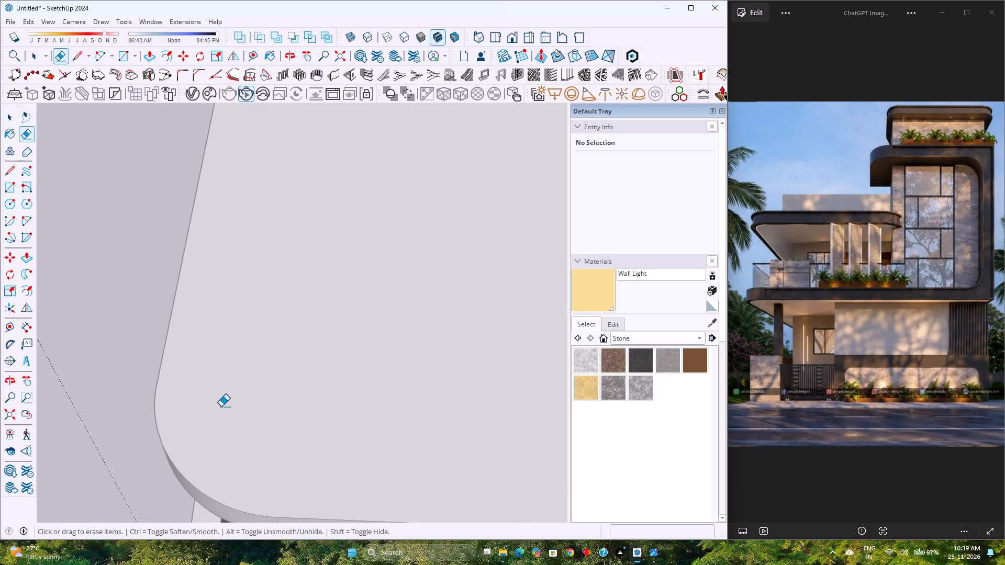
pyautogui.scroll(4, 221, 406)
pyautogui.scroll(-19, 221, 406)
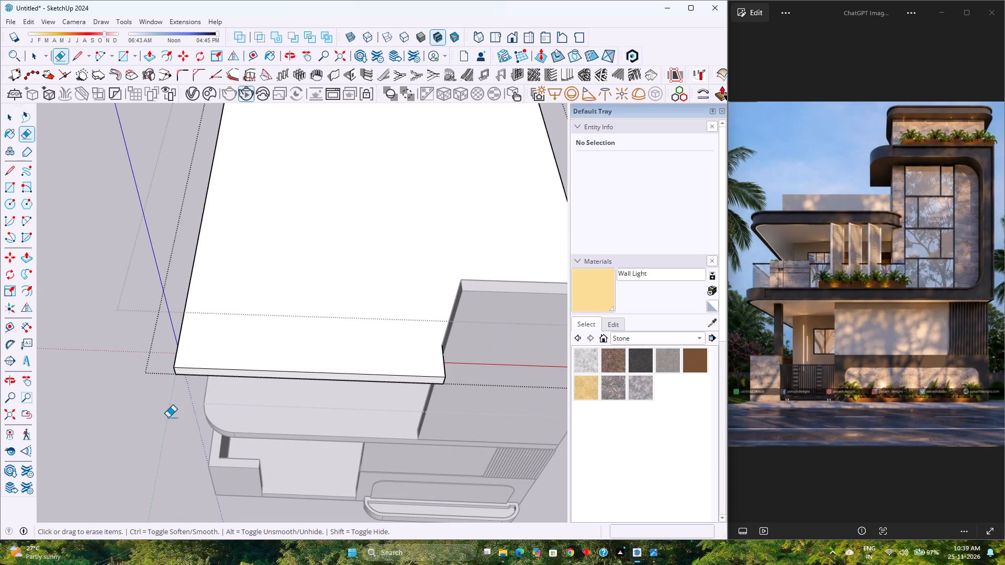
# Place guides 2'6" in from the roof slab's long outer side edge and from its front edge.
pyautogui.press('space')
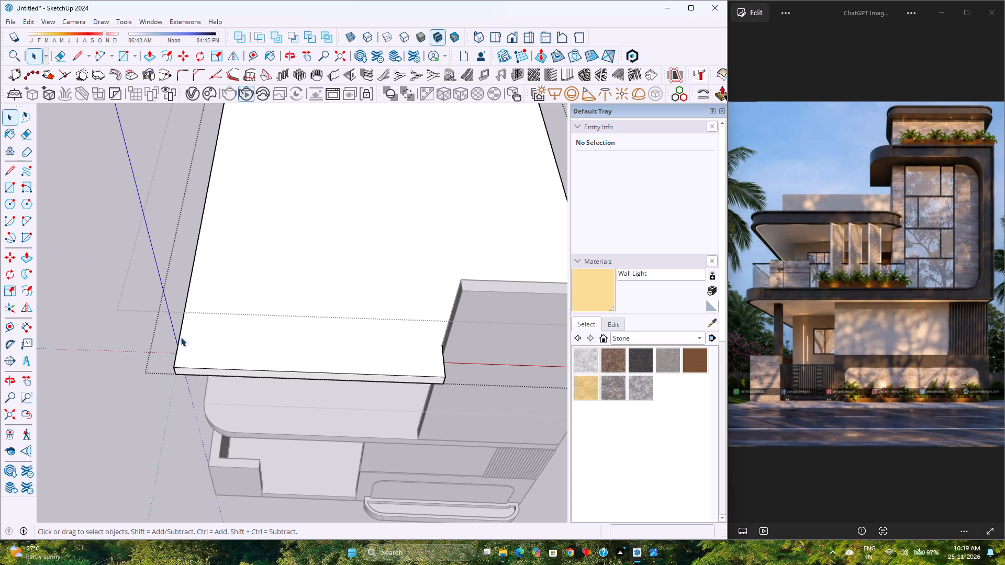
pyautogui.click(256, 56)
pyautogui.click(190, 274)
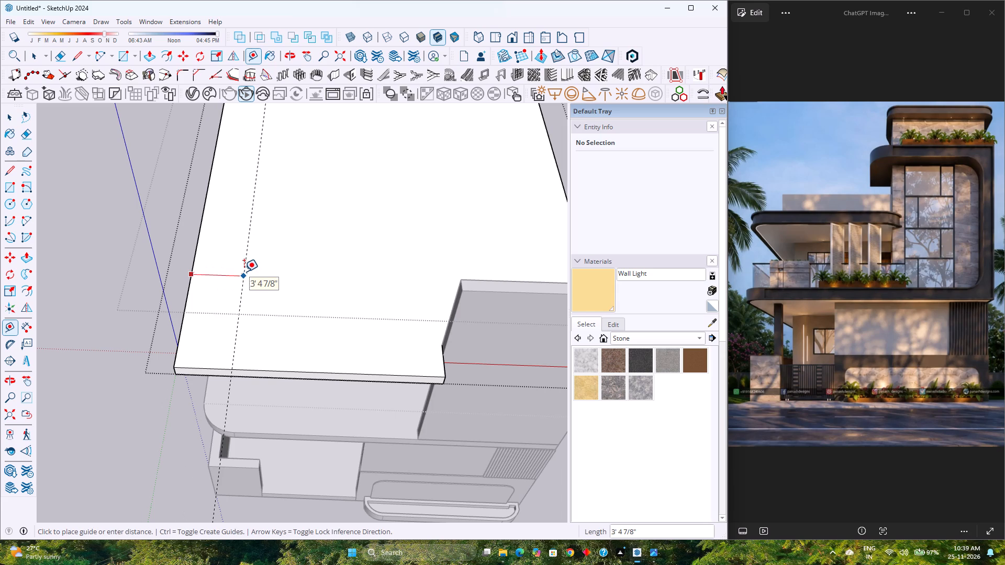
pyautogui.write("2'")
pyautogui.press('Return')
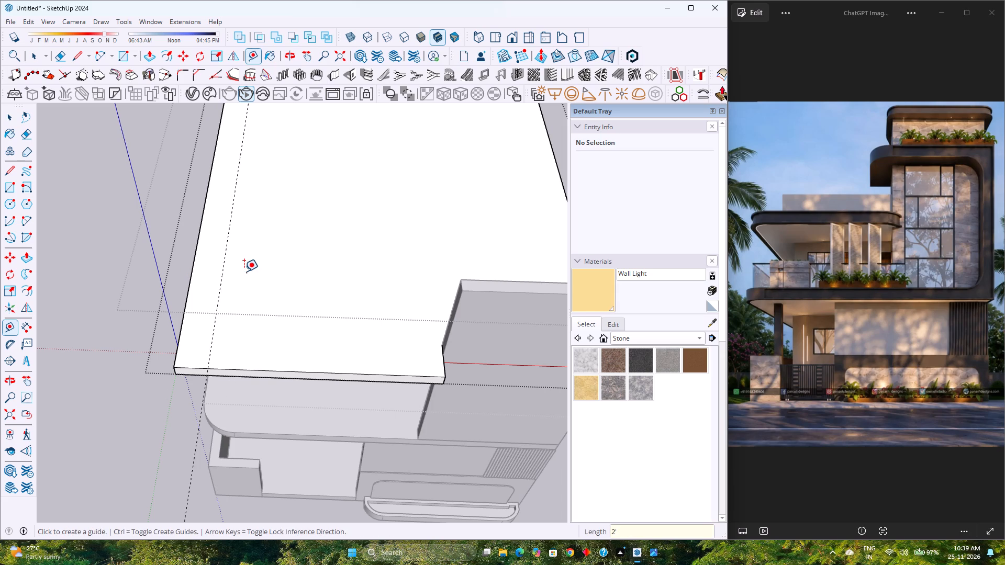
pyautogui.write("2'6")
pyautogui.press('Return')
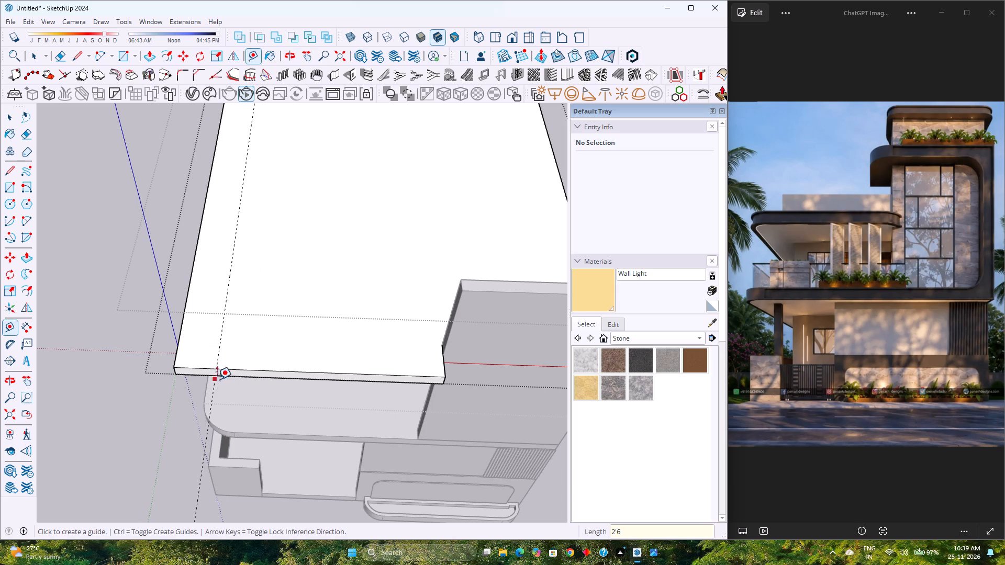
pyautogui.click(233, 367)
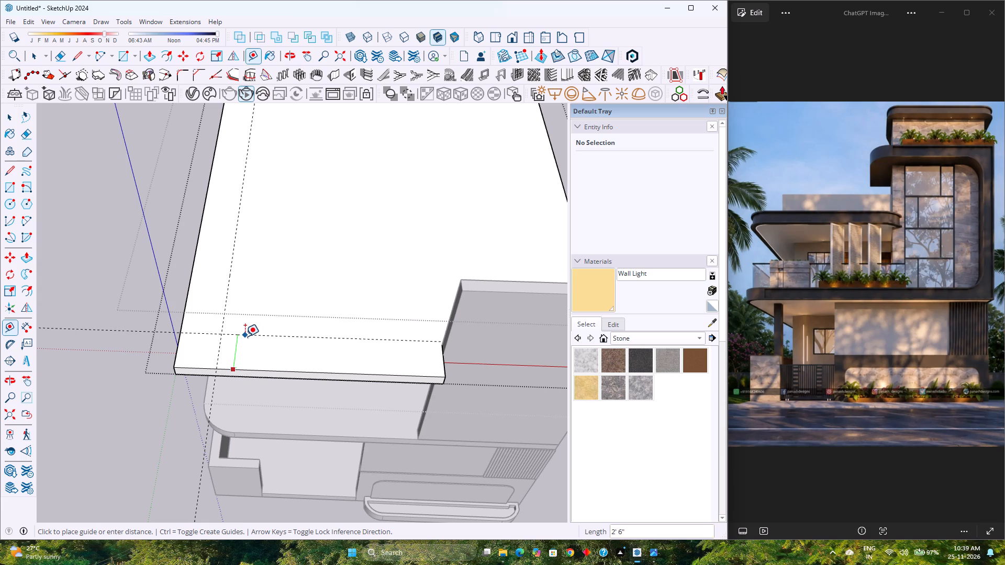
pyautogui.click(245, 336)
# Place guides 1'6" in from the slab's front edge and its short side edge beside the raised front wall.
pyautogui.scroll(5, 451, 331)
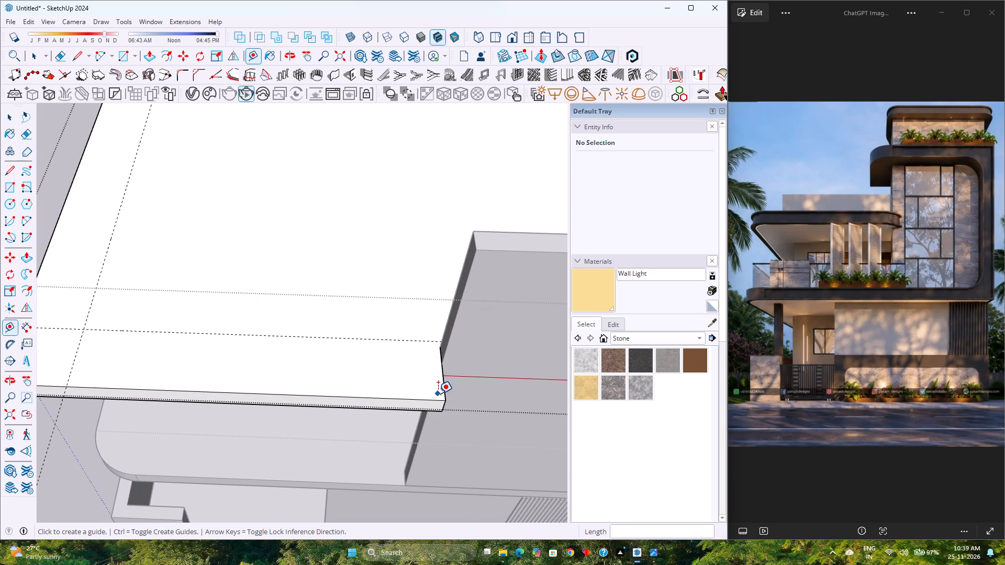
pyautogui.click(426, 402)
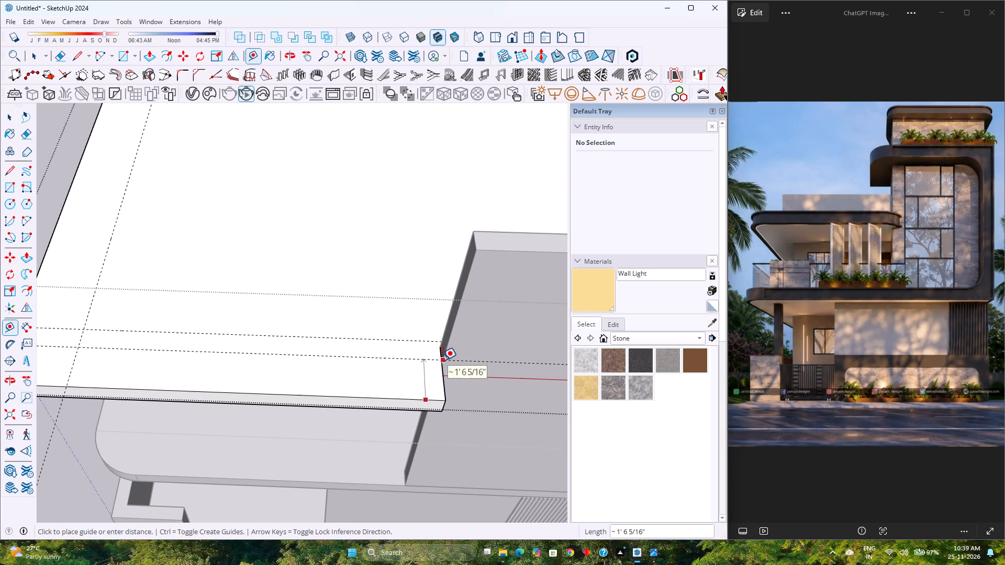
pyautogui.press('Left')
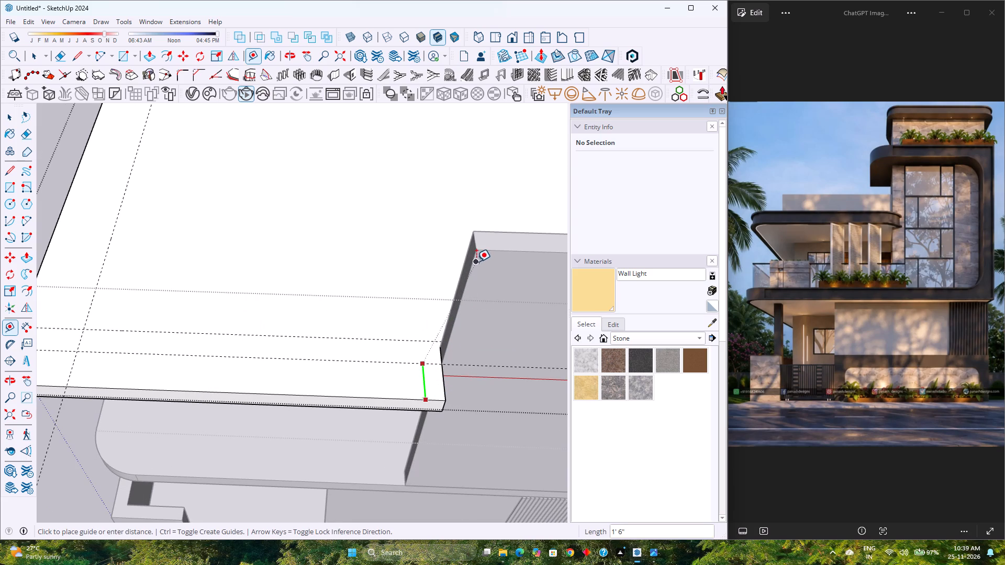
pyautogui.click(478, 250)
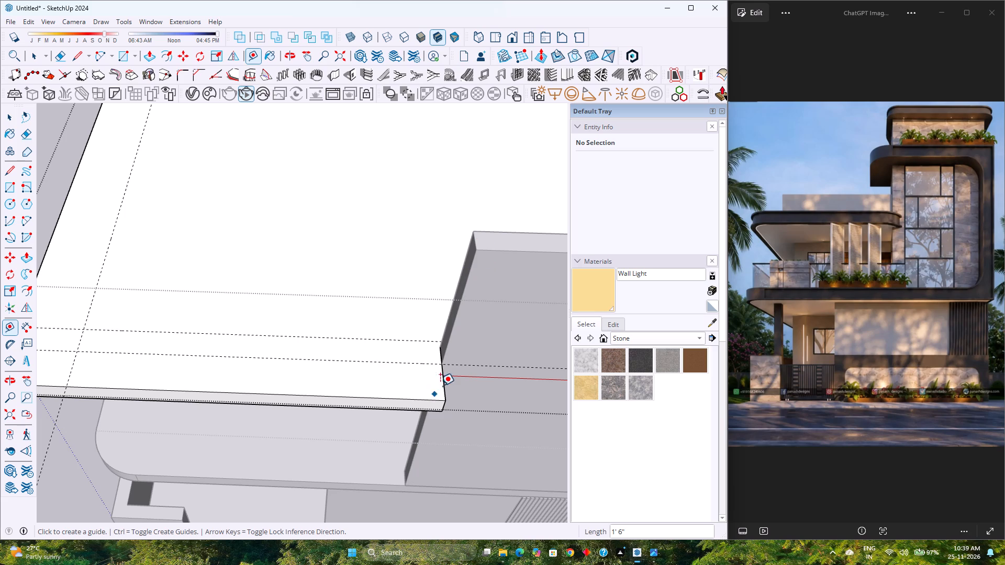
pyautogui.click(445, 380)
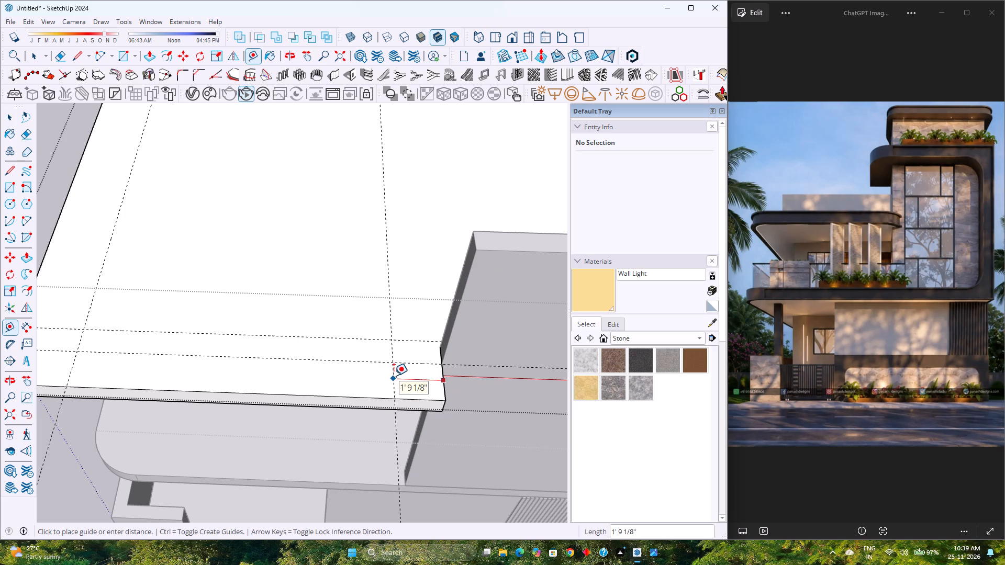
pyautogui.write("1'6")
pyautogui.press('Return')
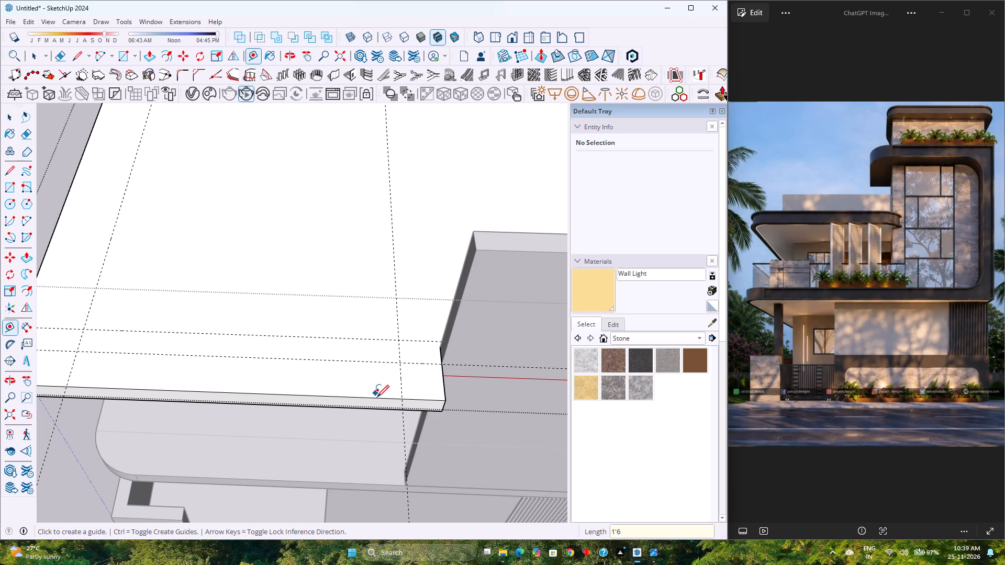
# Draw a tangent 1'6" radius arc between the guide points at the slab's front corner beside the raised front wall.
pyautogui.press('a')
pyautogui.scroll(1, 434, 367)
pyautogui.moveTo(434, 367); pyautogui.dragTo(354, 410, button='middle')
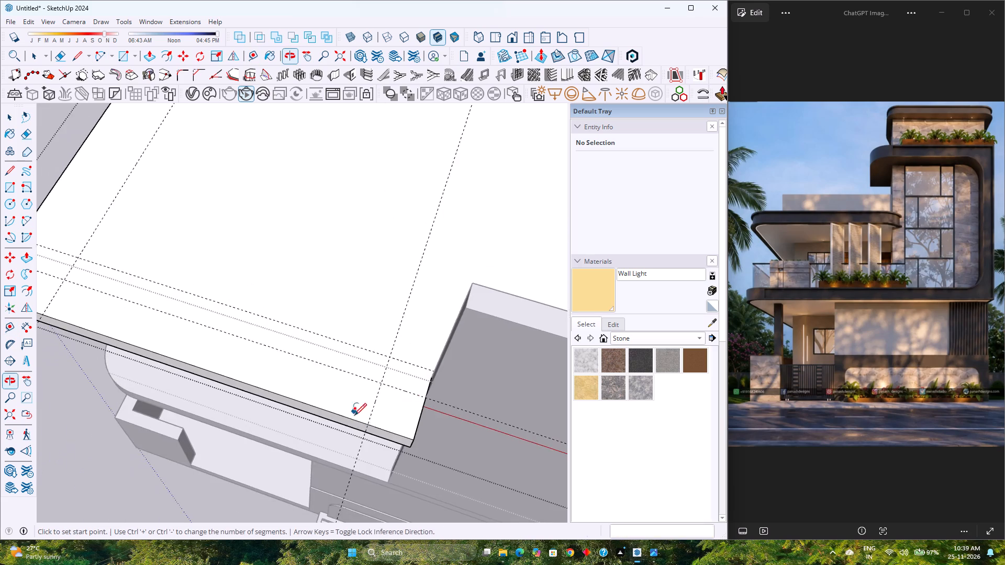
pyautogui.scroll(6, 368, 426)
pyautogui.click(366, 423)
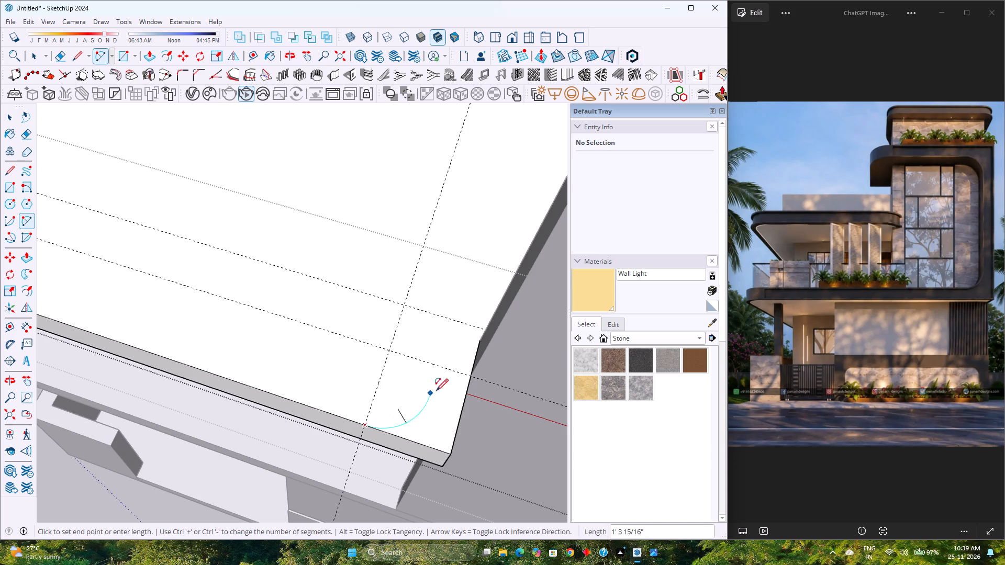
pyautogui.doubleClick(472, 378)
# Draw a tangent 2'6" radius arc between the guide points at the slab's outer front corner.
pyautogui.scroll(-6, 472, 378)
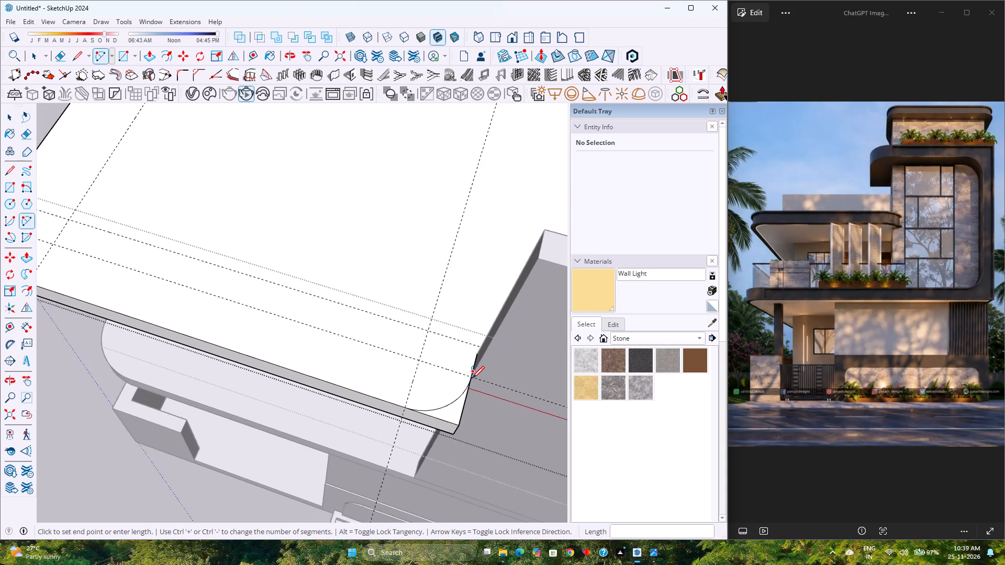
pyautogui.scroll(-7, 472, 378)
pyautogui.scroll(3, 139, 319)
pyautogui.scroll(3, 280, 289)
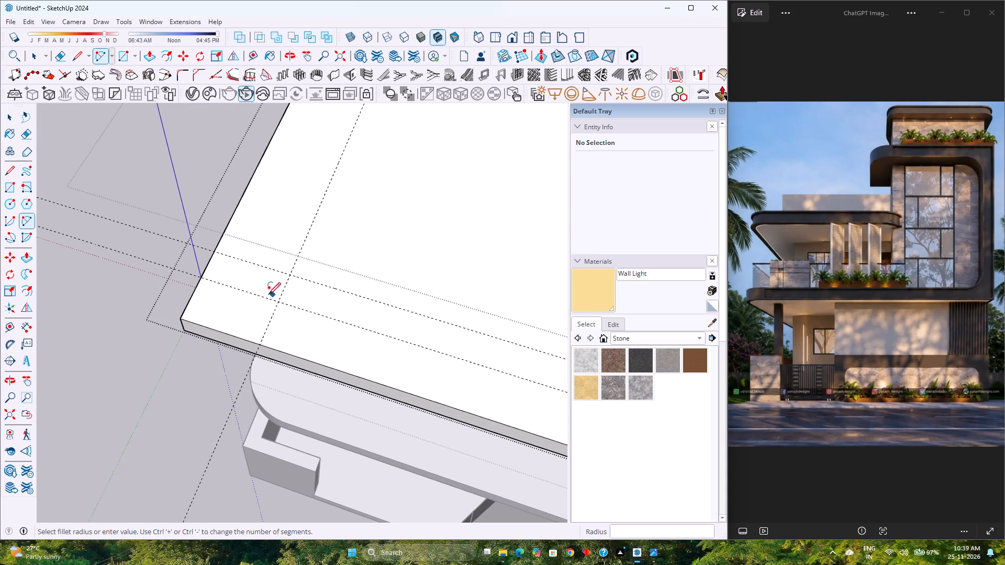
pyautogui.click(215, 254)
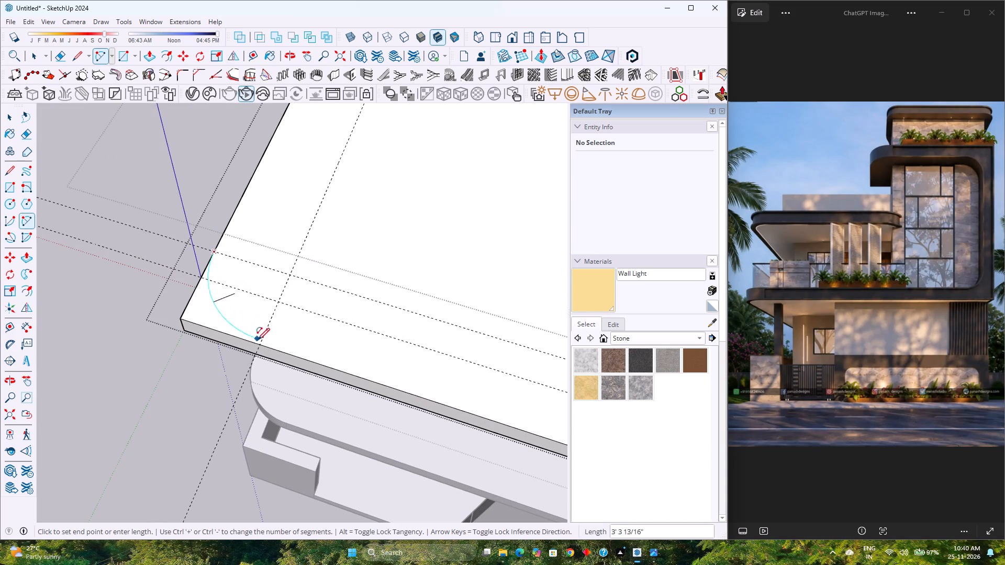
pyautogui.doubleClick(259, 346)
# Set both the 2'6" and the 1'6" radius corner arcs to 120 segments.
pyautogui.press('space')
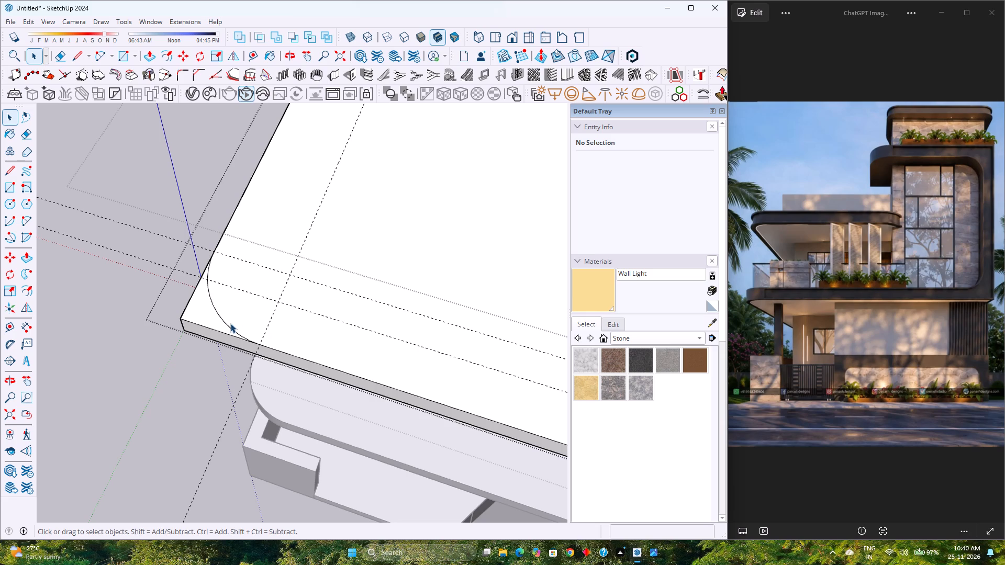
pyautogui.click(228, 324)
pyautogui.click(659, 190)
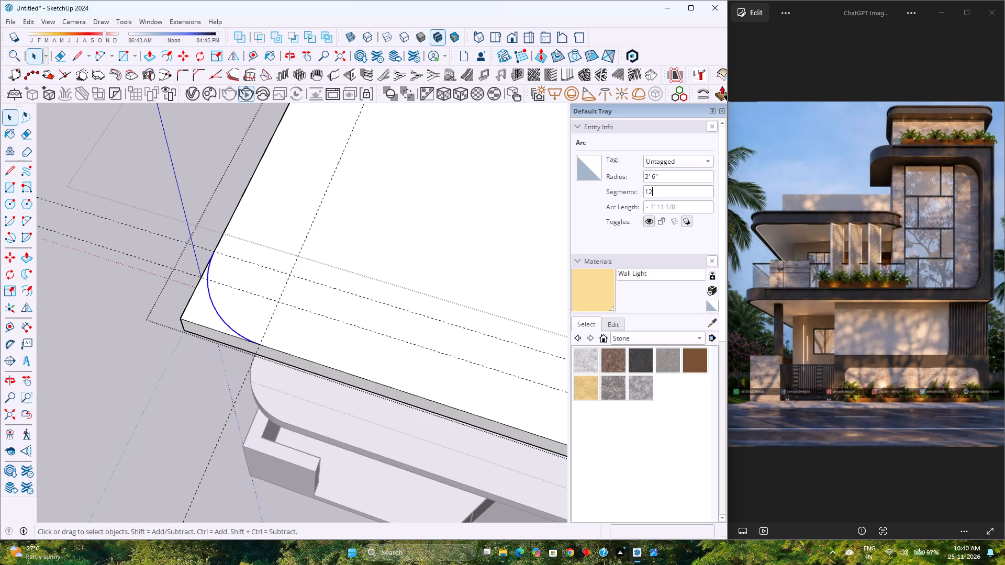
pyautogui.press('0')
pyautogui.press('Return')
pyautogui.scroll(-5, 303, 280)
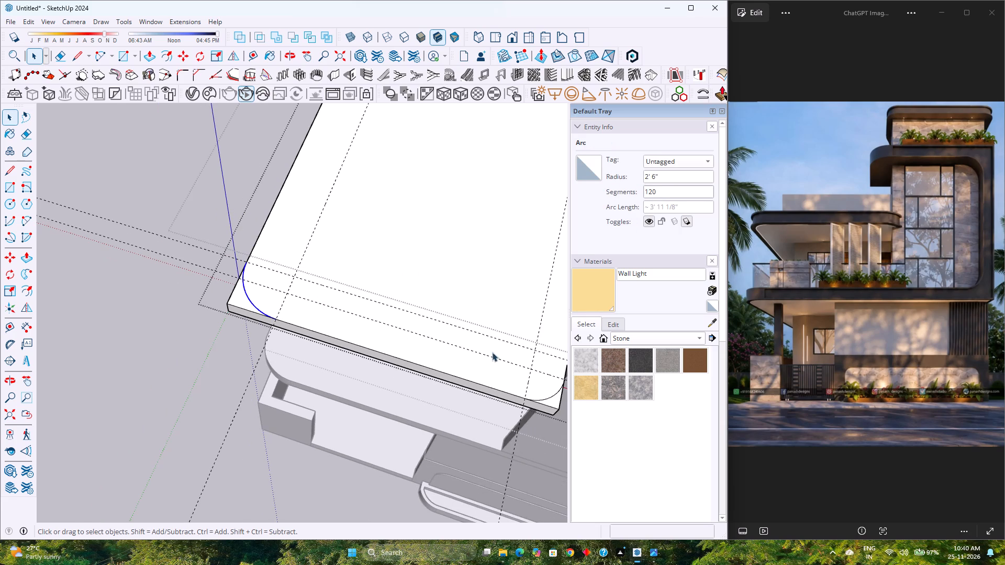
pyautogui.click(554, 396)
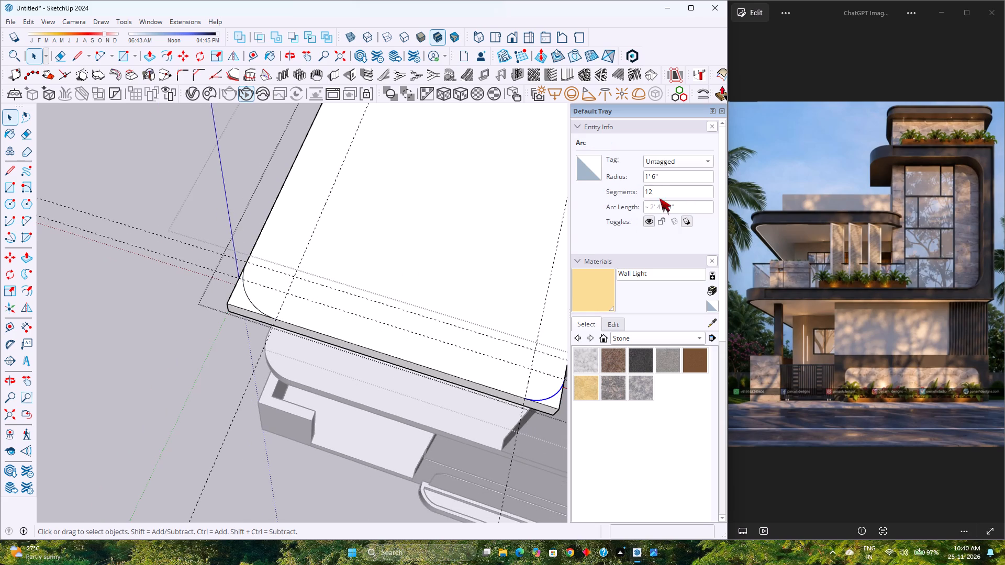
pyautogui.click(667, 194)
pyautogui.press('0')
pyautogui.press('Return')
pyautogui.scroll(-4, 263, 309)
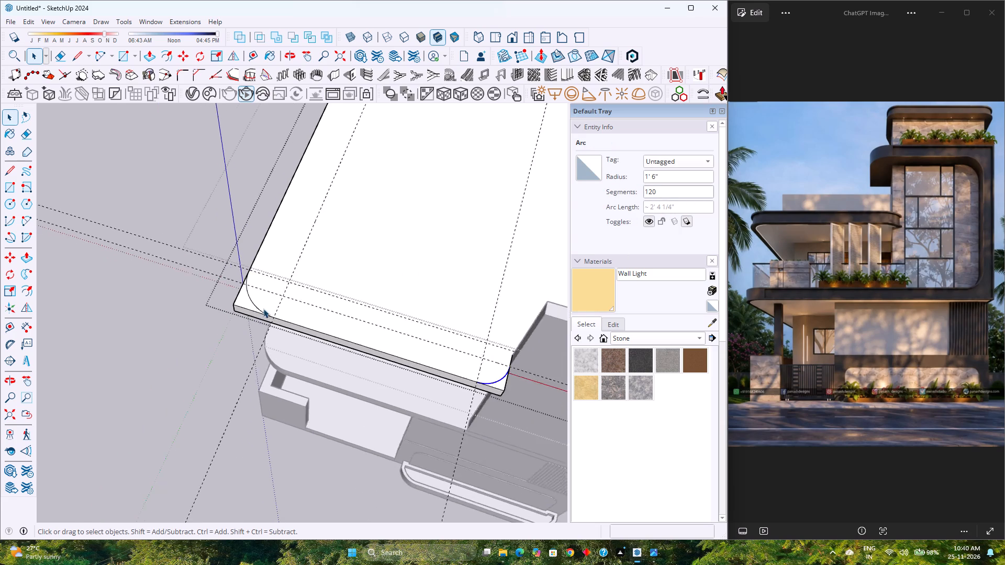
# Push/Pull the leftover faces outside both corner arcs down 9" through the slab to round its front corners.
pyautogui.scroll(-2, 263, 309)
pyautogui.scroll(8, 404, 369)
pyautogui.press('p')
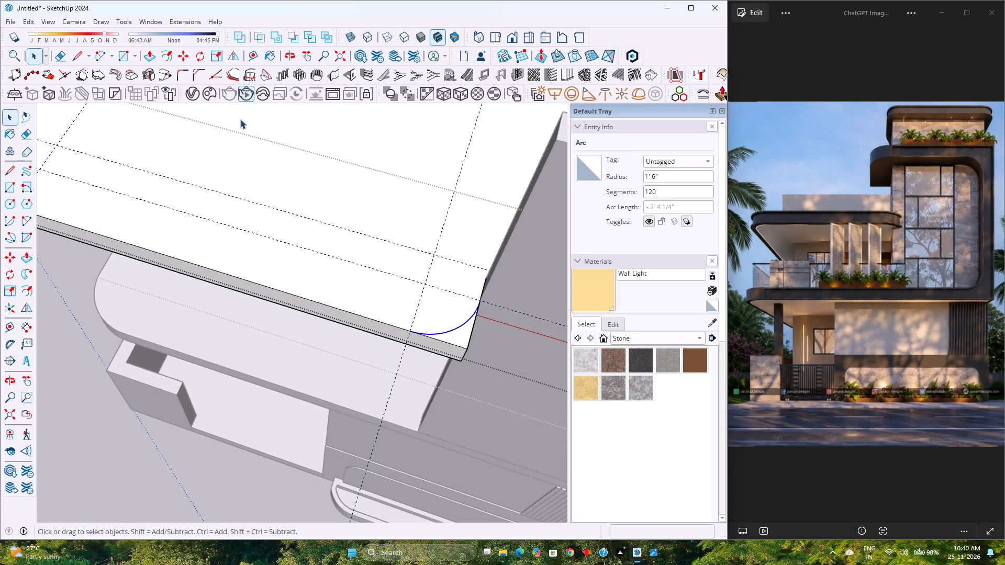
pyautogui.click(146, 59)
pyautogui.click(457, 337)
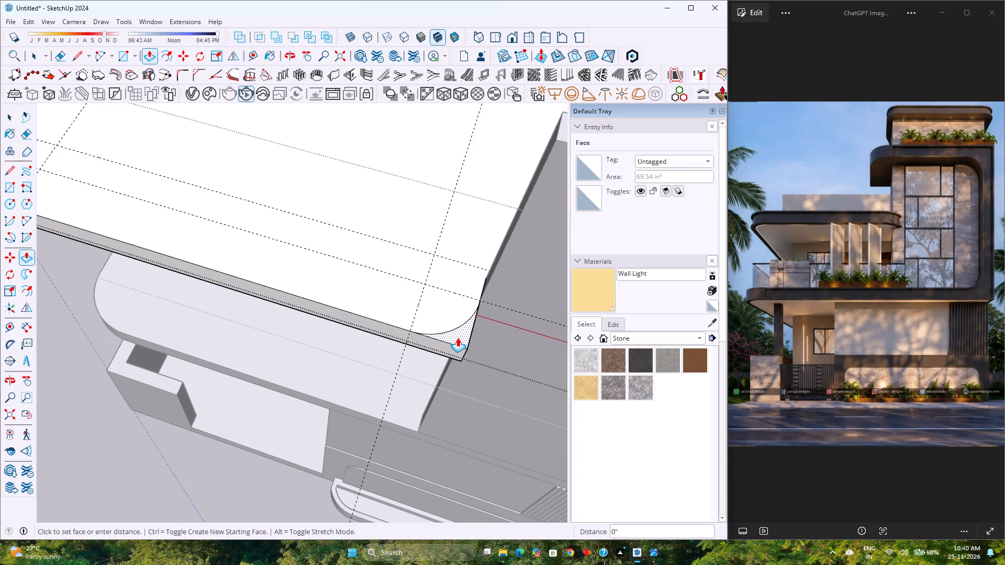
pyautogui.click(446, 370)
pyautogui.scroll(-6, 433, 364)
pyautogui.scroll(2, 109, 231)
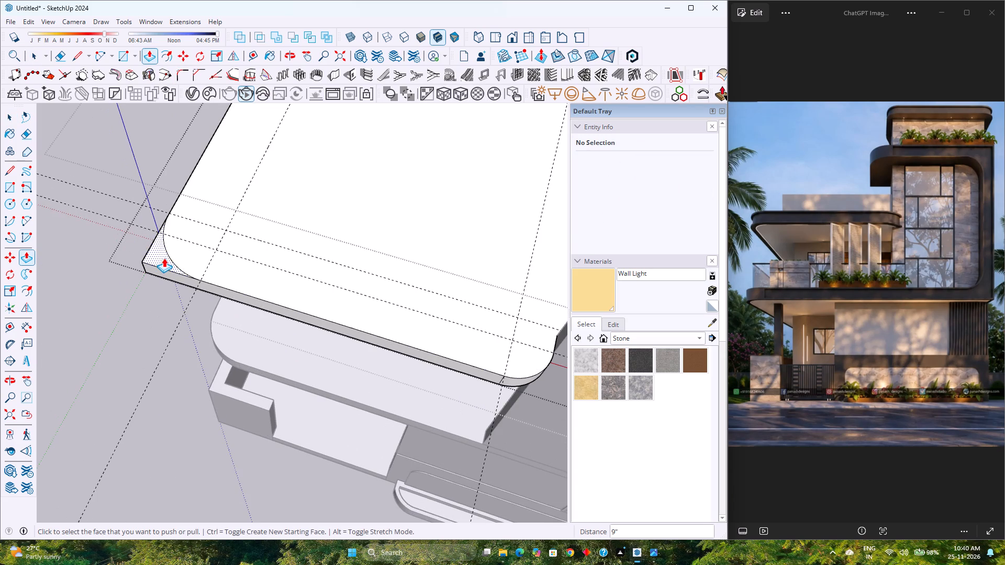
pyautogui.doubleClick(163, 258)
pyautogui.scroll(-10, 163, 258)
pyautogui.keyDown('shift'); pyautogui.moveTo(215, 262); pyautogui.dragTo(173, 329, button='middle'); pyautogui.keyUp('shift')
pyautogui.moveTo(167, 325); pyautogui.dragTo(233, 219, button='middle')
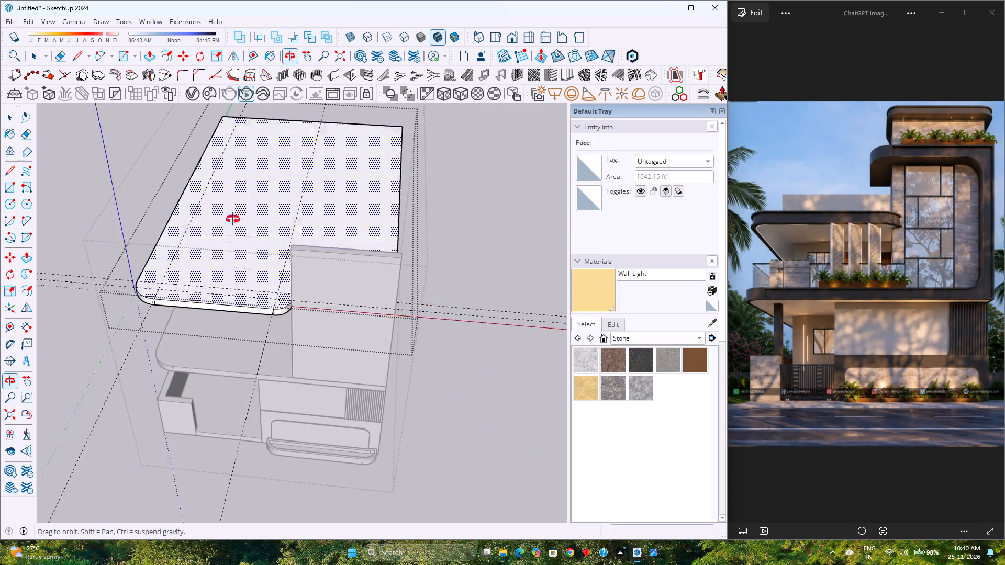
# Delete all construction guides from the model.
pyautogui.moveTo(233, 219); pyautogui.dragTo(252, 196, button='middle')
pyautogui.middleClick(252, 195)
pyautogui.scroll(-4, 256, 215)
pyautogui.moveTo(229, 268); pyautogui.dragTo(335, 130, button='middle')
pyautogui.scroll(3, 289, 218)
pyautogui.moveTo(288, 213); pyautogui.dragTo(284, 208, button='middle')
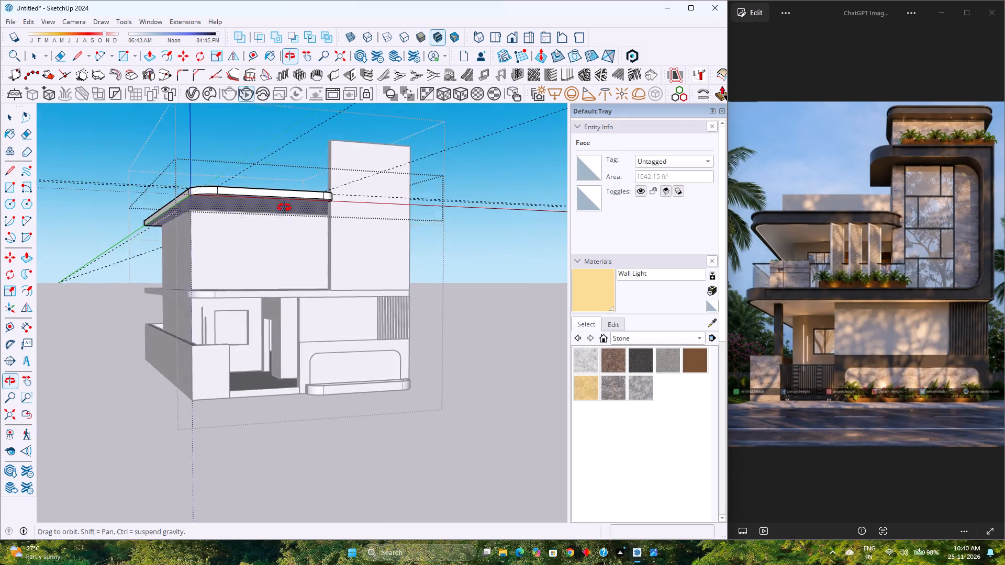
pyautogui.moveTo(284, 208); pyautogui.dragTo(274, 167, button='middle')
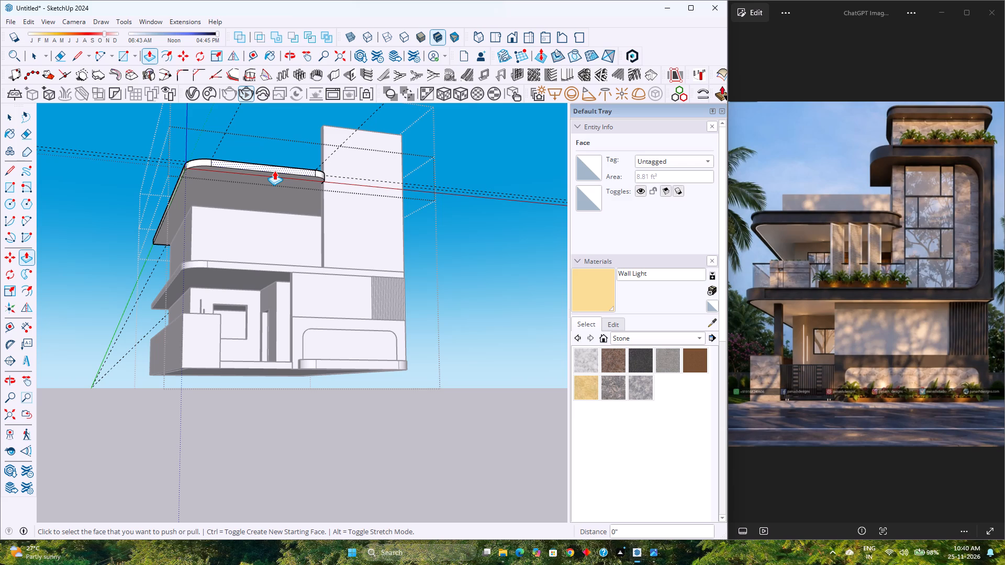
pyautogui.press('space')
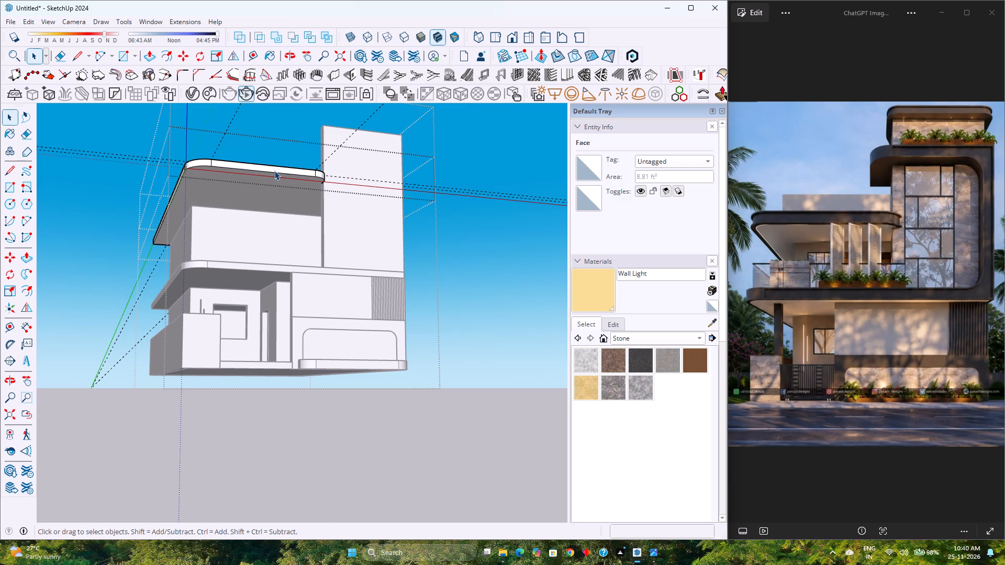
pyautogui.scroll(1, 399, 129)
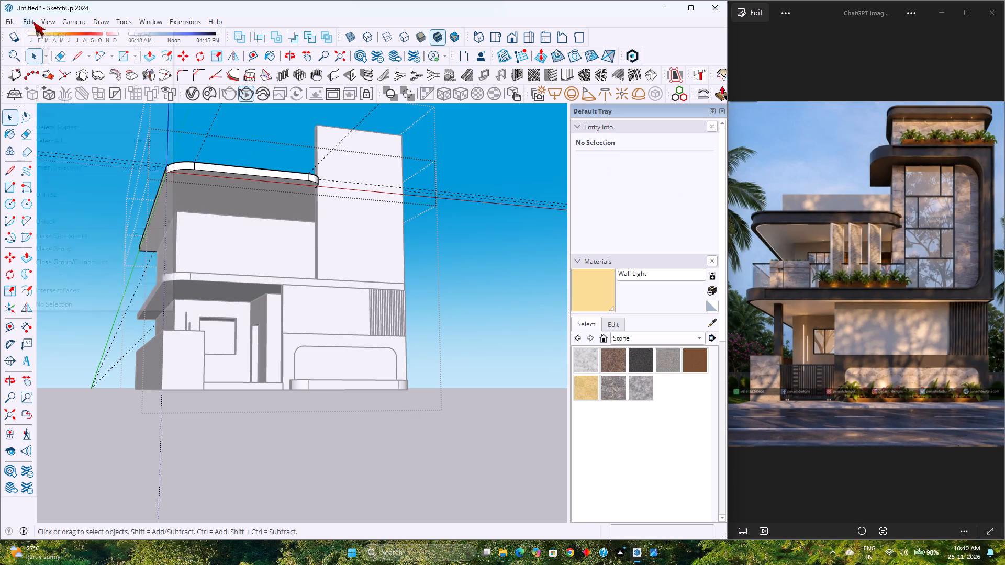
pyautogui.click(33, 22)
pyautogui.click(62, 126)
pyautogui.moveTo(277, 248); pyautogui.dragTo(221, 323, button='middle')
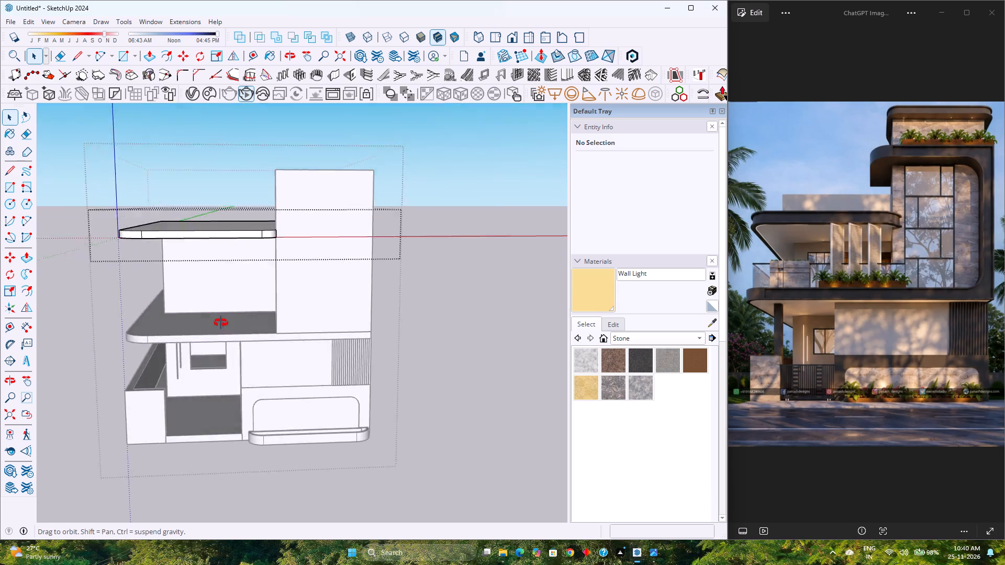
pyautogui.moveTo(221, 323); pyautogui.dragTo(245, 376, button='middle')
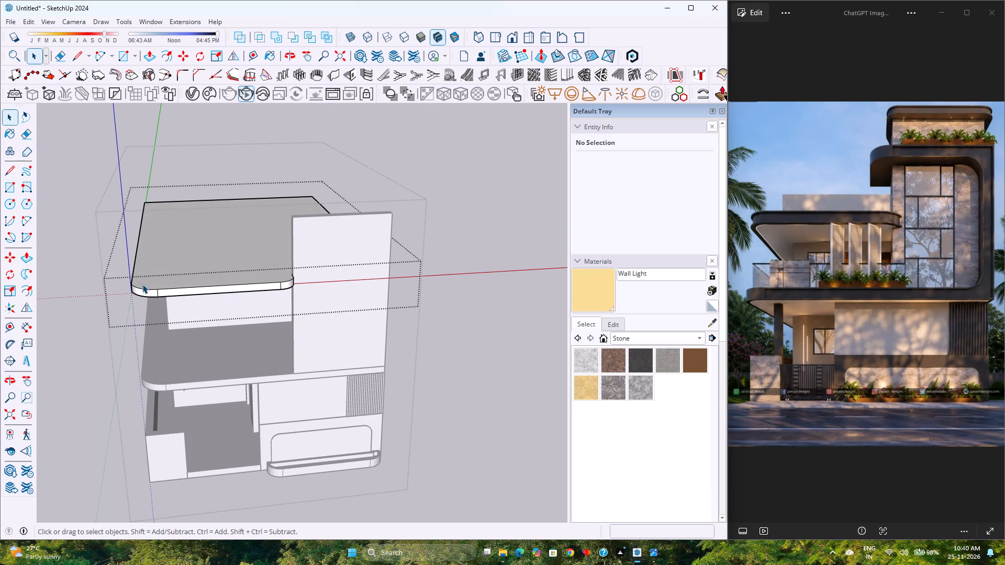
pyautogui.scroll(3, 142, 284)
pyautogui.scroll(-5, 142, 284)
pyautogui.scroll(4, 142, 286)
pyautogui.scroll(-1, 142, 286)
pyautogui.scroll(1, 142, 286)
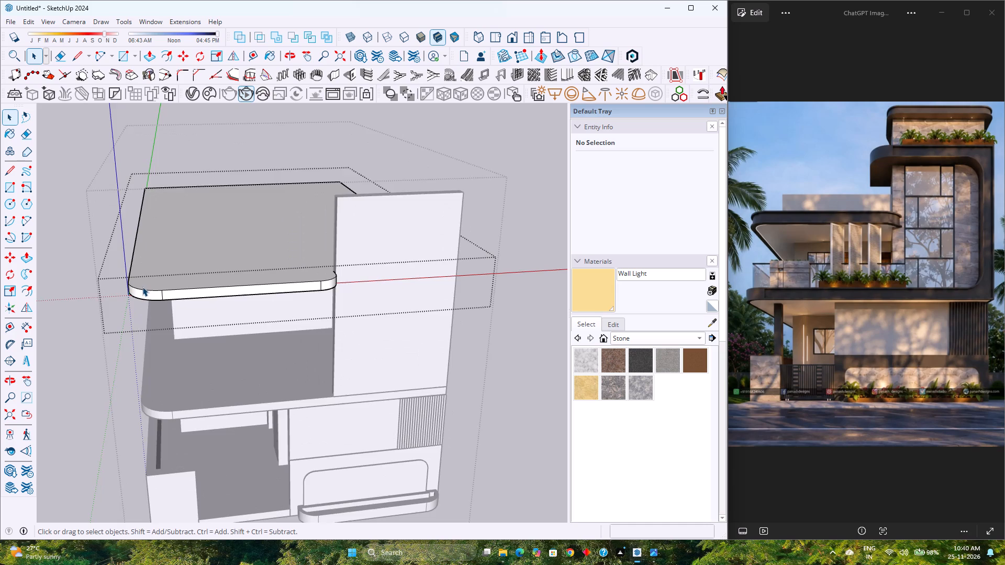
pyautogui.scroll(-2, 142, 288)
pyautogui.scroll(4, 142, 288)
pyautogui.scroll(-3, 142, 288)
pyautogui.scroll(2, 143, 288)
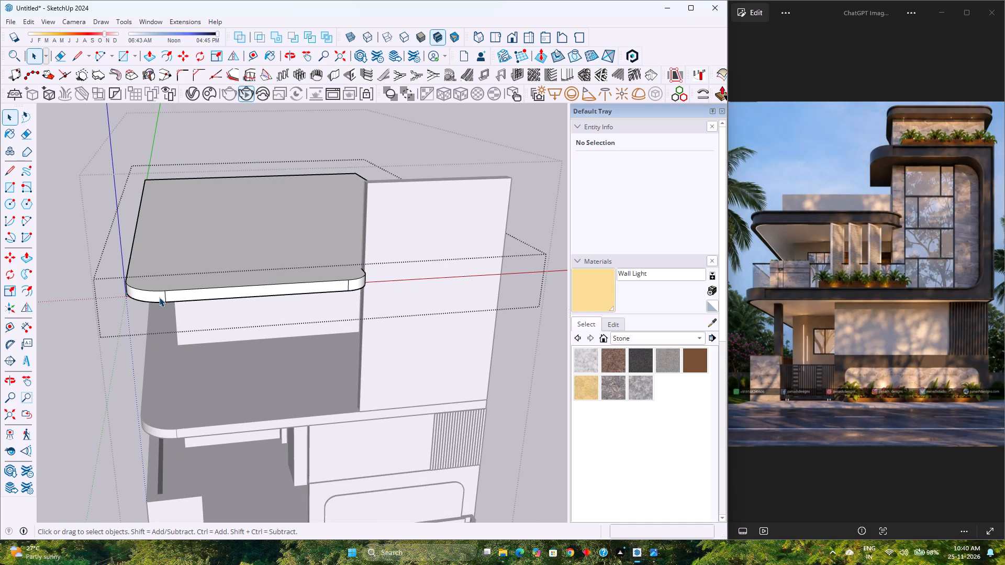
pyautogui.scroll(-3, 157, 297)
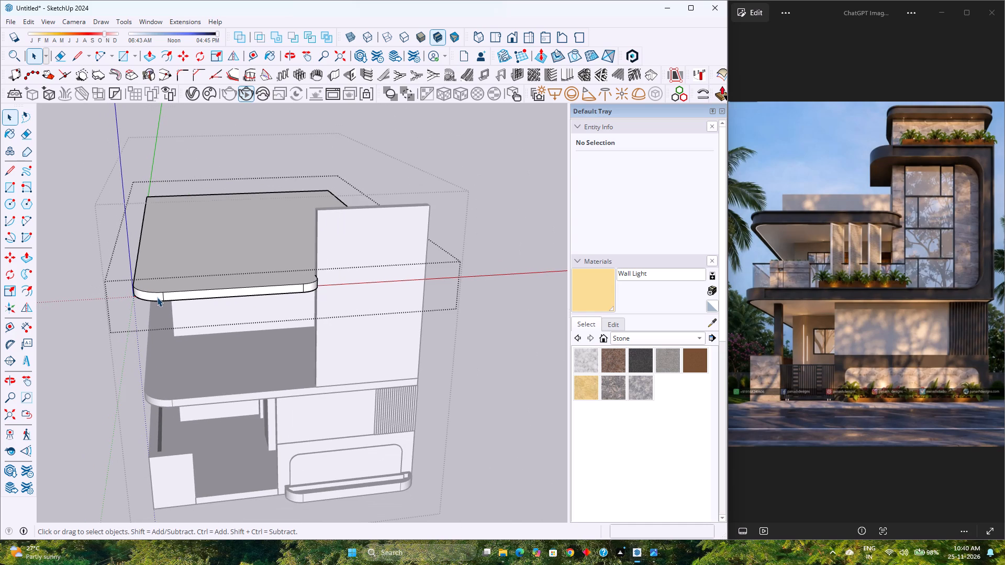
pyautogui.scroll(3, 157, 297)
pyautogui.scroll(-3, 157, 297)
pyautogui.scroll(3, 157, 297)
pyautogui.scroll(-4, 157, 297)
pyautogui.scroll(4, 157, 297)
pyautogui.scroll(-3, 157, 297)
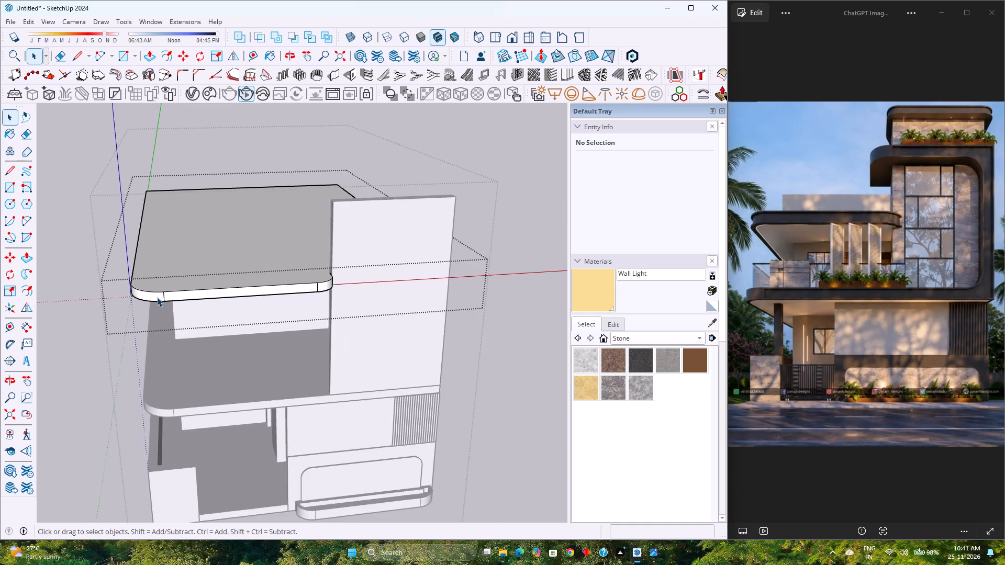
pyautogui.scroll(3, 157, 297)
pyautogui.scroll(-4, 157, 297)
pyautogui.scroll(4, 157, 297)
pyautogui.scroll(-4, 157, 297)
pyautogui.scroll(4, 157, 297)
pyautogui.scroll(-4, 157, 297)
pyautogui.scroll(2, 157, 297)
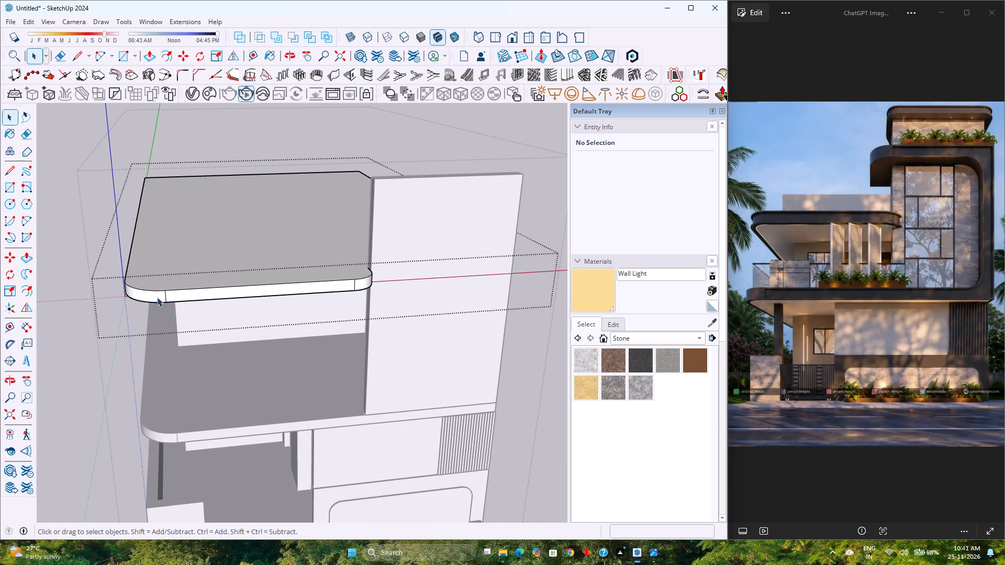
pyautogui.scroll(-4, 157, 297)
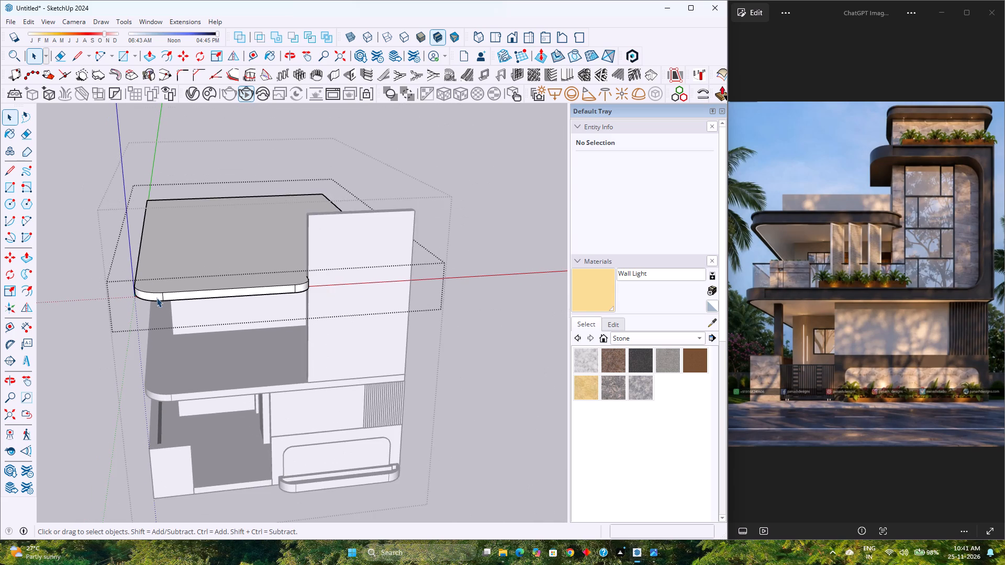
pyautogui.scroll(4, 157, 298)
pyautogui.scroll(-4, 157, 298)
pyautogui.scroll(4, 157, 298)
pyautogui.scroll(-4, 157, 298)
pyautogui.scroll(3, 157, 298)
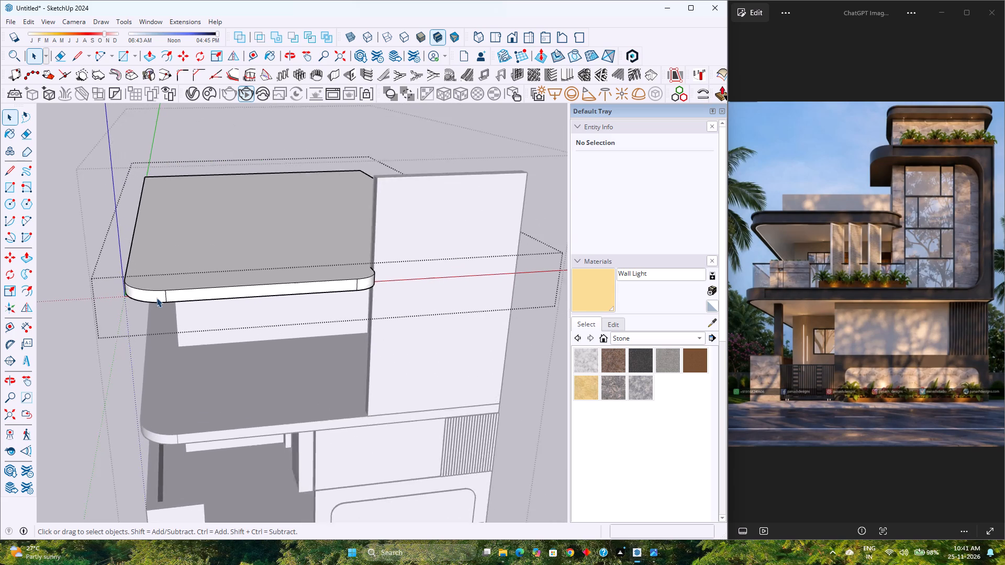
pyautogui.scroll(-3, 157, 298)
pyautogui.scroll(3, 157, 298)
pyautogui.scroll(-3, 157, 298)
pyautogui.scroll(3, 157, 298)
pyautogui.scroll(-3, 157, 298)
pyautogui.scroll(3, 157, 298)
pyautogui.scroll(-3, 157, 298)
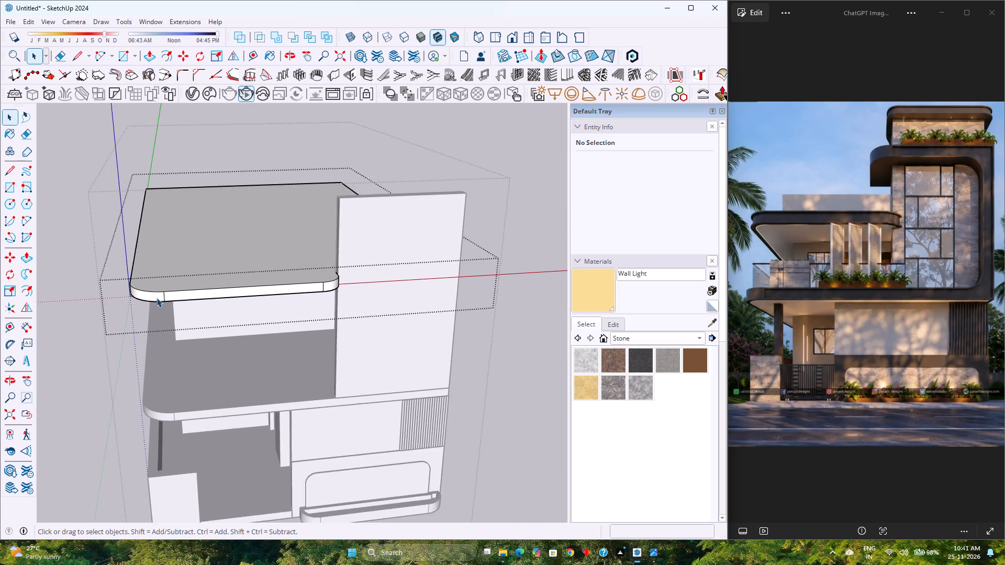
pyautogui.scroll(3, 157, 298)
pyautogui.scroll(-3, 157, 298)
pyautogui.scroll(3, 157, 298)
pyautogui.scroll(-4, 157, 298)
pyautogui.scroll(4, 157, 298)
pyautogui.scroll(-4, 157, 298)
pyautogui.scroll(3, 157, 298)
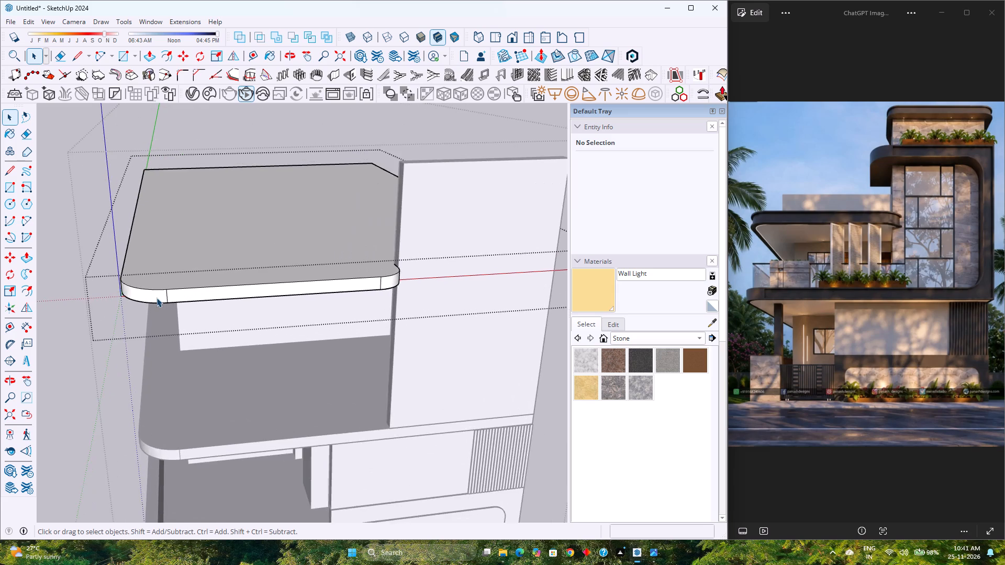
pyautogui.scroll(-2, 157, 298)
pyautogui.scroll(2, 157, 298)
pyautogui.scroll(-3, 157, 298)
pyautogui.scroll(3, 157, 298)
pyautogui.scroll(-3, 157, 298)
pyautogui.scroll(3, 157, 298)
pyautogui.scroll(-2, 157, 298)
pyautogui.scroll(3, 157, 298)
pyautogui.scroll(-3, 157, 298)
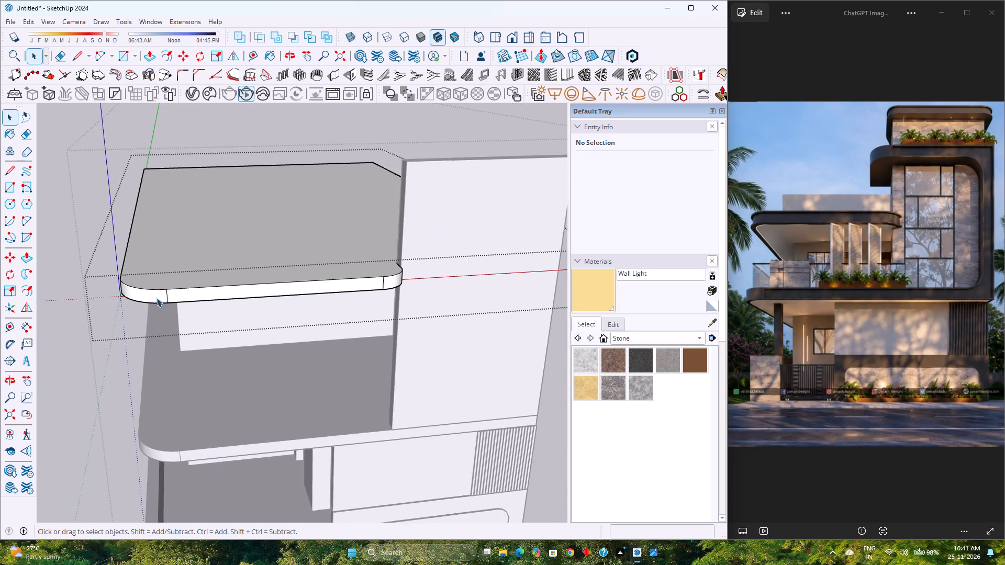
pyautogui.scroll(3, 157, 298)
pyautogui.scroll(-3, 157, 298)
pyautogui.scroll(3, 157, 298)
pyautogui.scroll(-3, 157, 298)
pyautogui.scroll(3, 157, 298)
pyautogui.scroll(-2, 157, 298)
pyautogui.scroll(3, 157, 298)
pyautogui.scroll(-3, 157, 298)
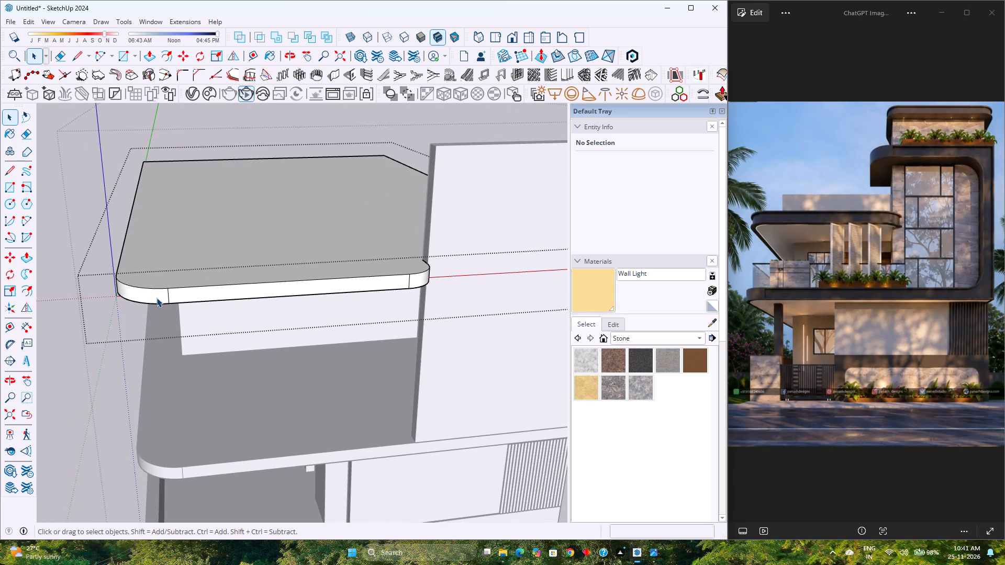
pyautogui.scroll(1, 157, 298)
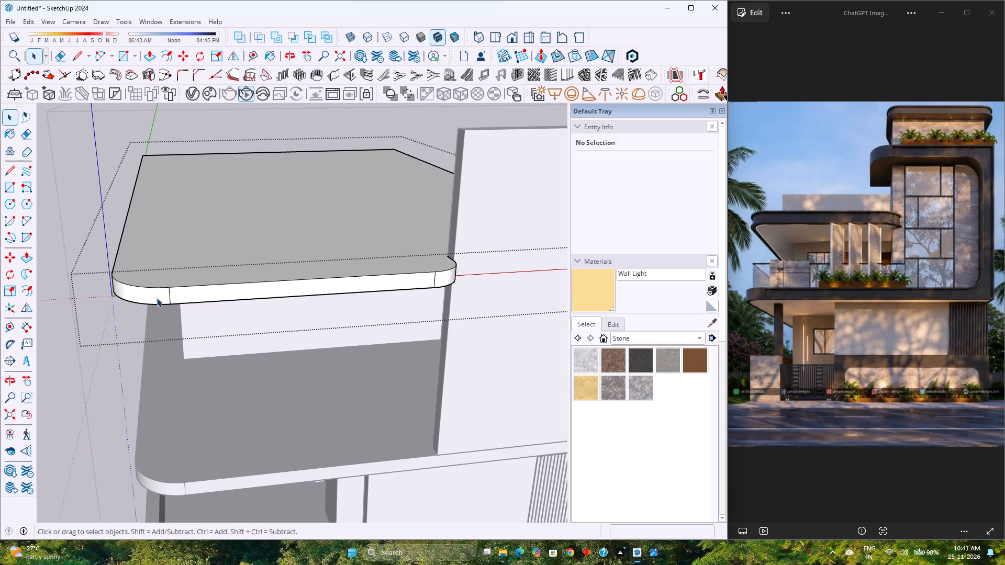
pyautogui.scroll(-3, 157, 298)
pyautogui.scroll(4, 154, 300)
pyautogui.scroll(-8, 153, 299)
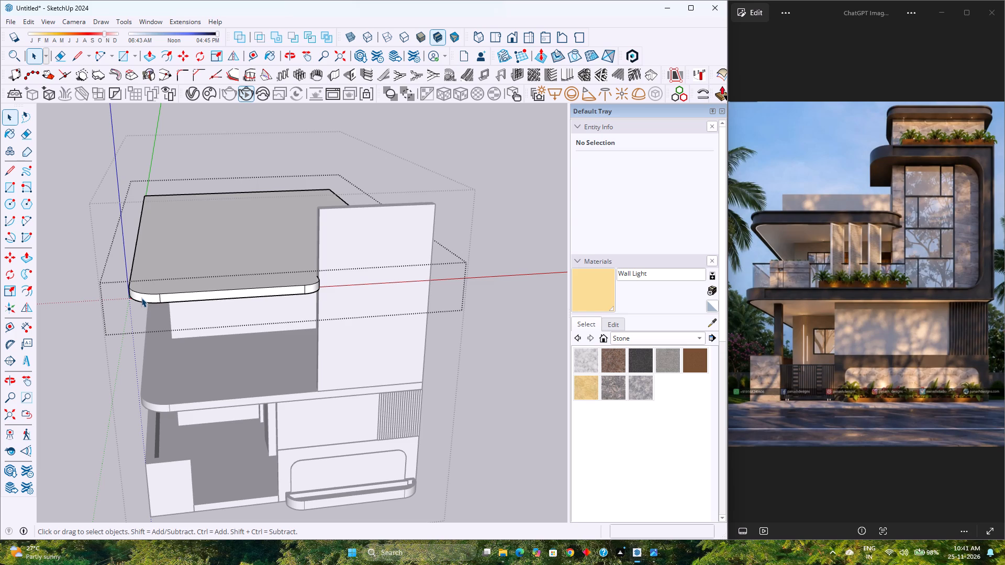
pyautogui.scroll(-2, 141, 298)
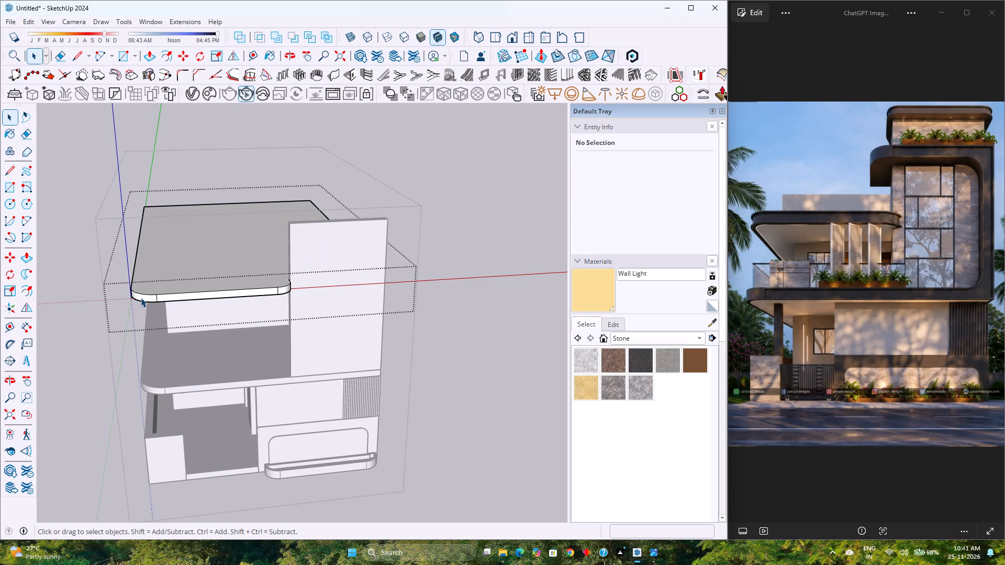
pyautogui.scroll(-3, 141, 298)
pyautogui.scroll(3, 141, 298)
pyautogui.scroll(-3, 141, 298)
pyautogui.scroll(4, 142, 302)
# Finish editing the roof slab group and return to the whole model.
pyautogui.moveTo(151, 302); pyautogui.dragTo(178, 298, button='middle')
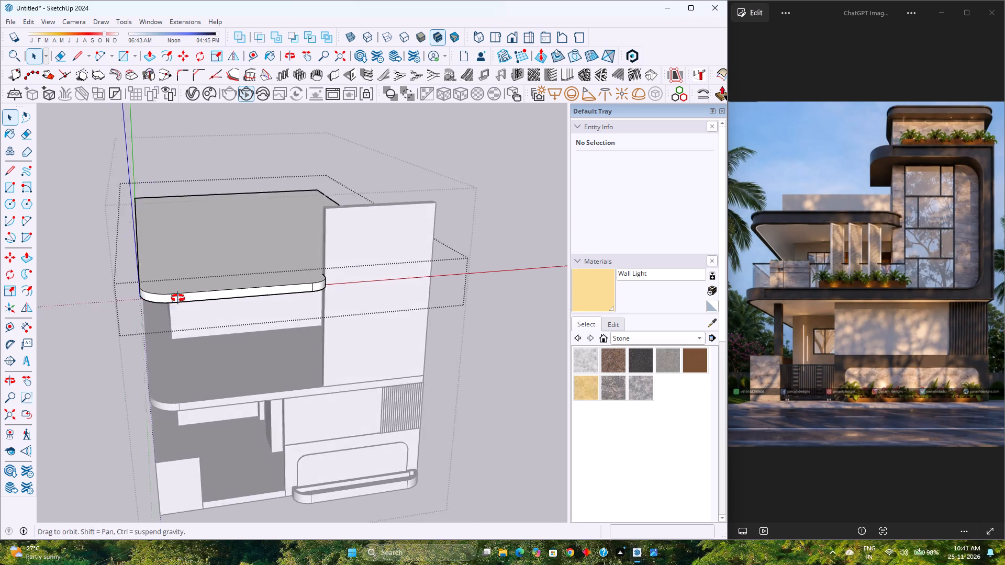
pyautogui.moveTo(178, 298); pyautogui.dragTo(210, 288, button='middle')
pyautogui.scroll(4, 248, 280)
pyautogui.moveTo(250, 287); pyautogui.dragTo(344, 308, button='middle')
pyautogui.middleClick(344, 308)
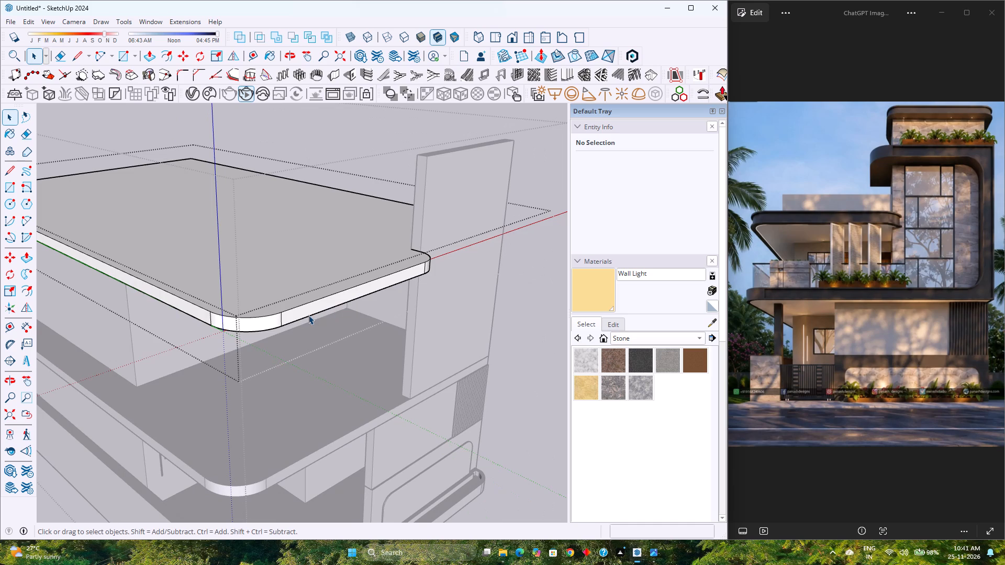
pyautogui.scroll(-3, 306, 316)
pyautogui.moveTo(304, 317); pyautogui.dragTo(182, 322, button='middle')
pyautogui.click(493, 348)
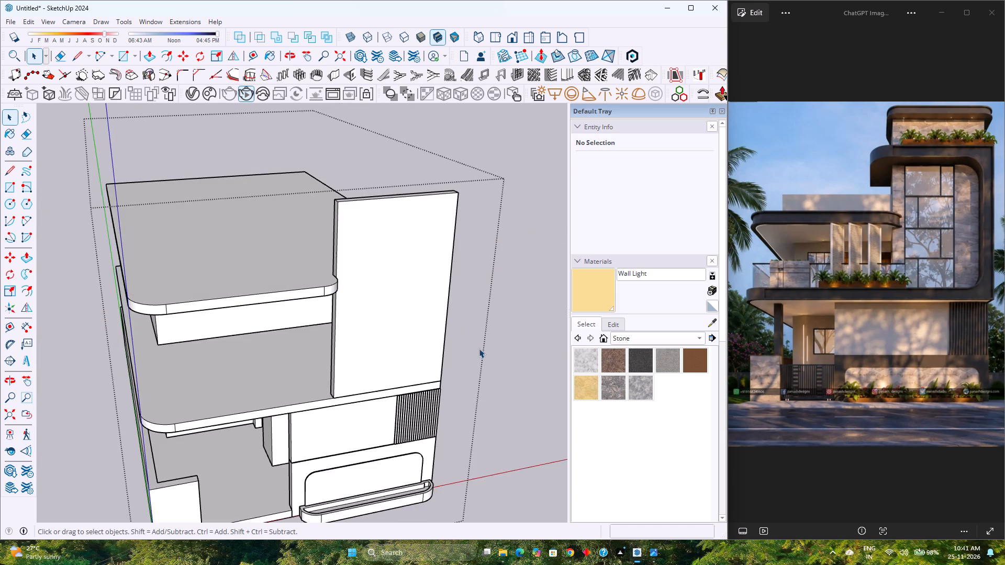
# Examine the house massing from the front, the side and above, comparing the slabs and the raised front wall.
pyautogui.moveTo(475, 348); pyautogui.dragTo(293, 276, button='middle')
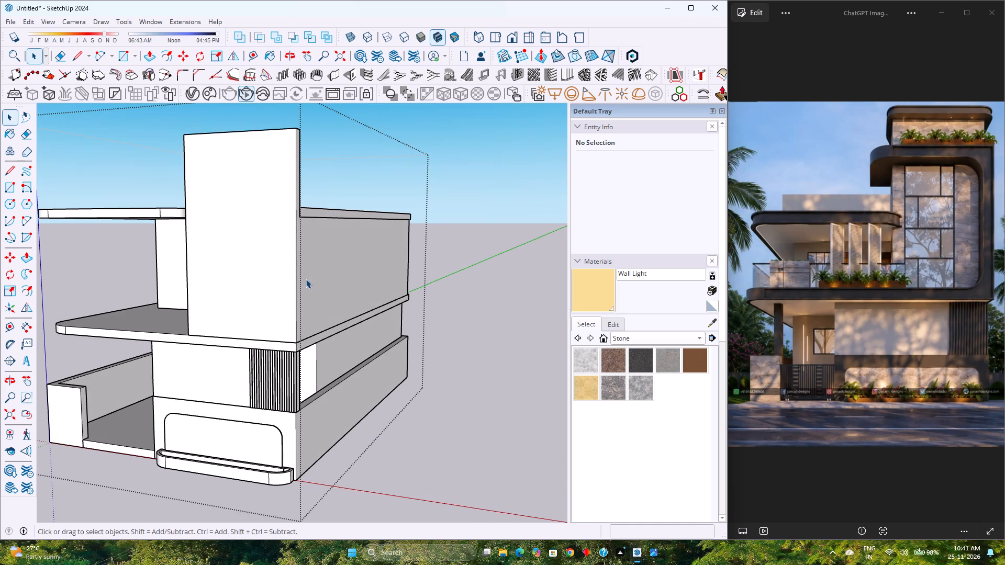
pyautogui.moveTo(285, 284); pyautogui.dragTo(384, 288, button='middle')
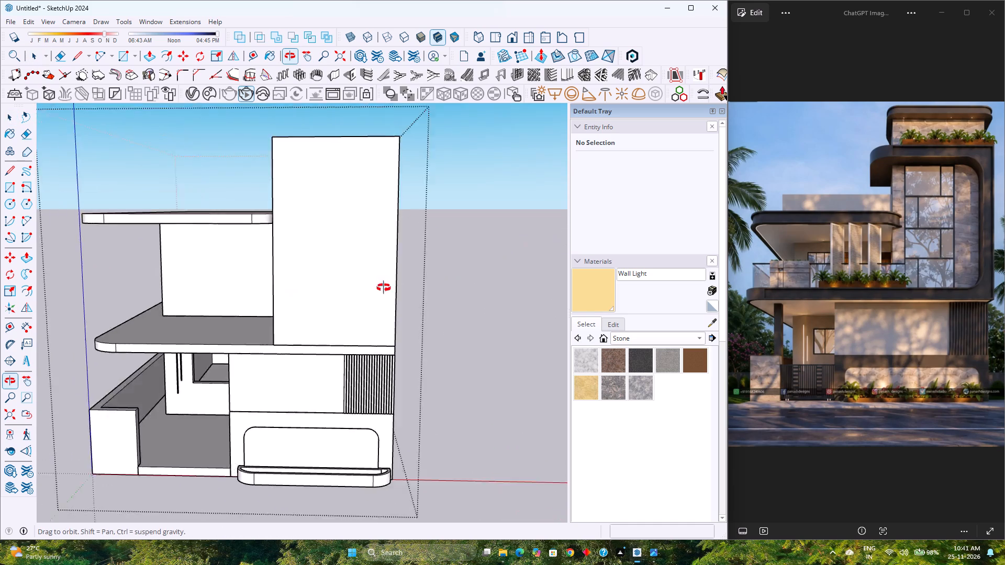
pyautogui.moveTo(384, 288); pyautogui.dragTo(221, 380, button='middle')
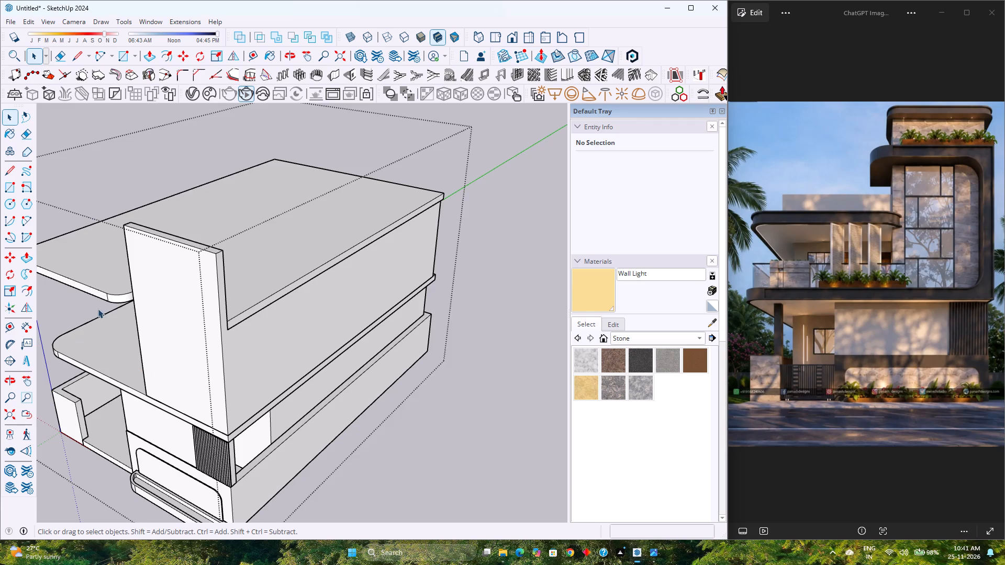
pyautogui.scroll(-1, 98, 309)
pyautogui.keyDown('shift'); pyautogui.moveTo(108, 307); pyautogui.dragTo(226, 242, button='middle'); pyautogui.keyUp('shift')
pyautogui.moveTo(230, 251); pyautogui.dragTo(202, 416, button='middle')
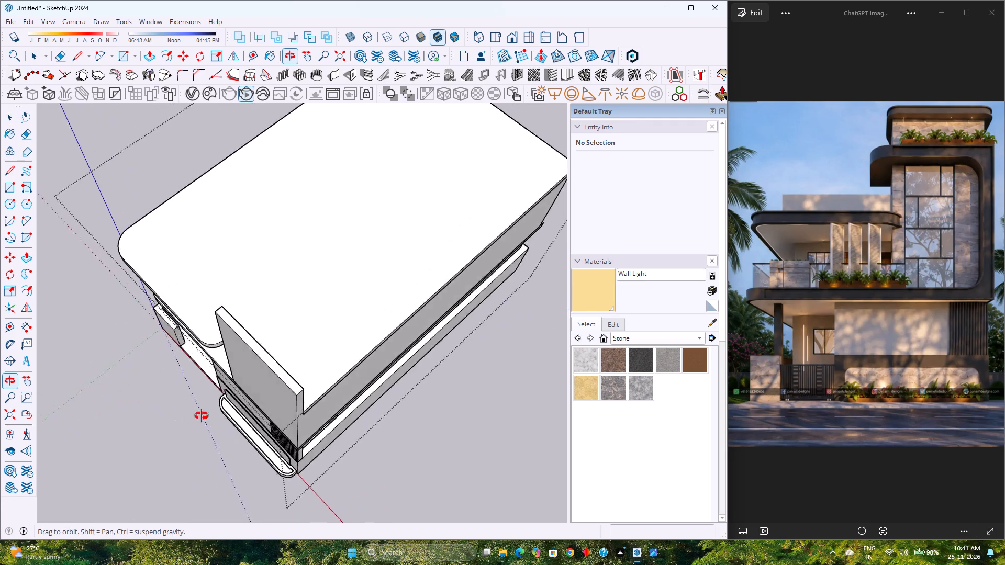
pyautogui.moveTo(202, 416); pyautogui.dragTo(221, 406, button='middle')
pyautogui.moveTo(225, 396); pyautogui.dragTo(255, 298, button='middle')
pyautogui.middleClick(255, 298)
pyautogui.scroll(-2, 255, 298)
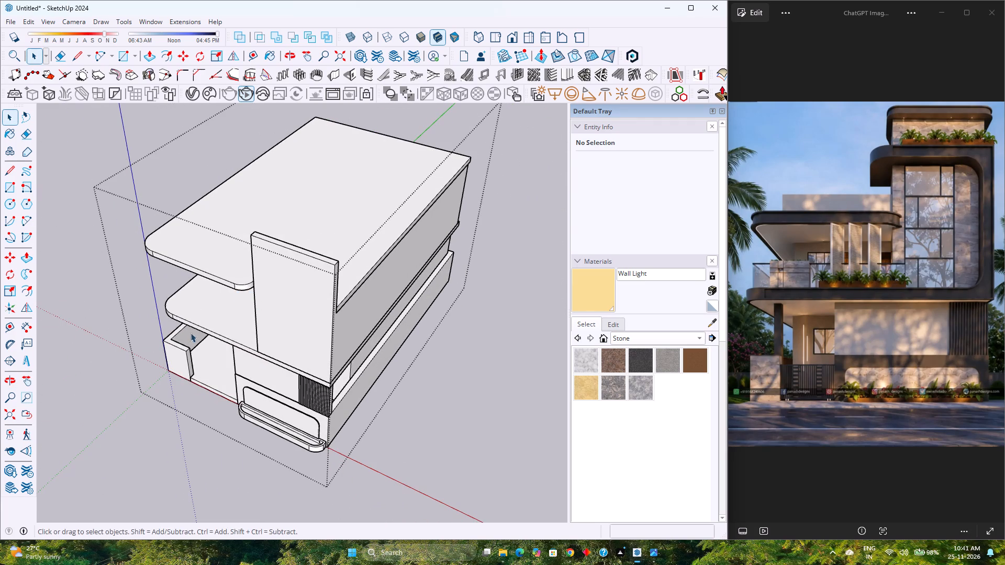
pyautogui.moveTo(189, 338); pyautogui.dragTo(205, 277, button='middle')
pyautogui.scroll(2, 208, 332)
pyautogui.moveTo(204, 322); pyautogui.dragTo(204, 295, button='middle')
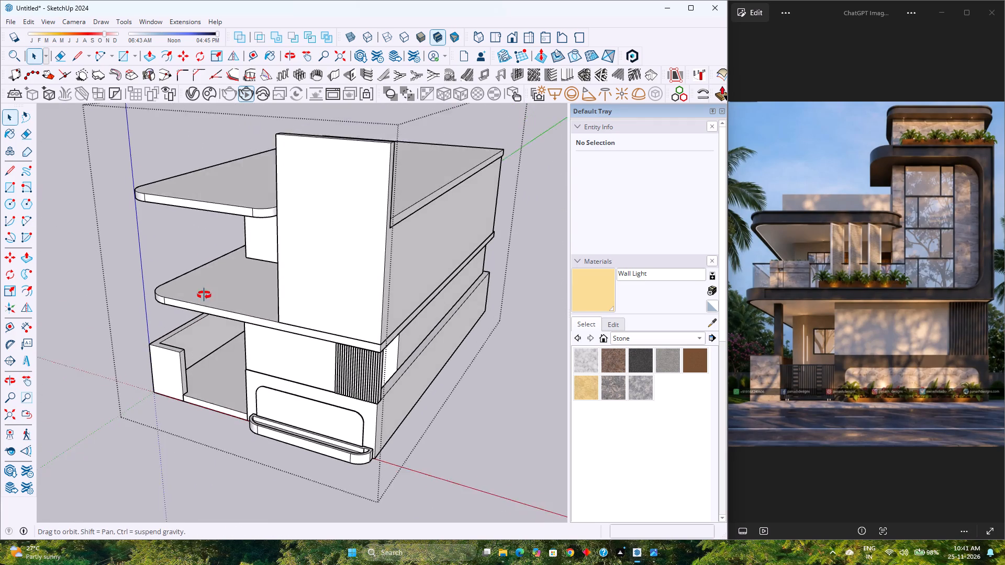
pyautogui.moveTo(204, 295); pyautogui.dragTo(211, 282, button='middle')
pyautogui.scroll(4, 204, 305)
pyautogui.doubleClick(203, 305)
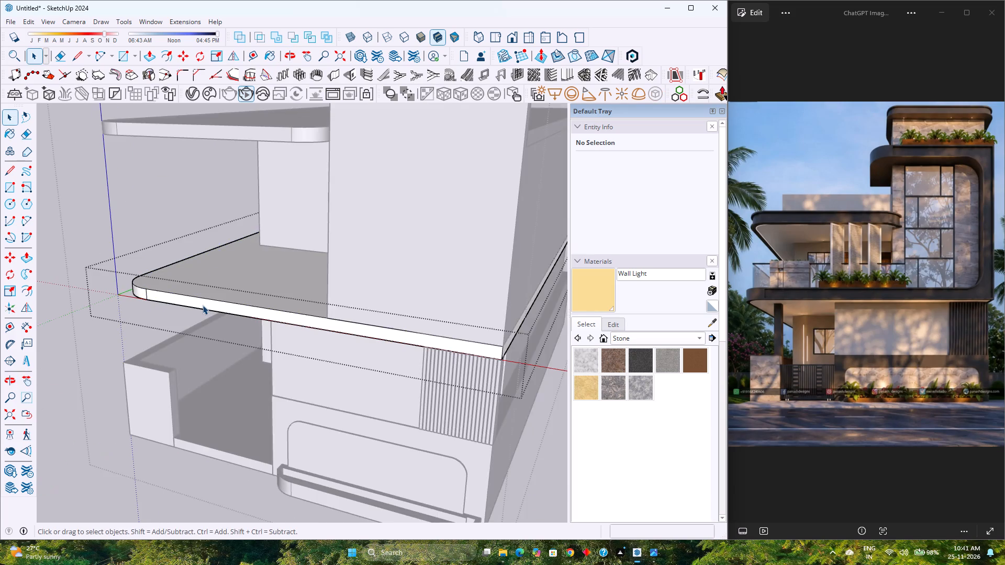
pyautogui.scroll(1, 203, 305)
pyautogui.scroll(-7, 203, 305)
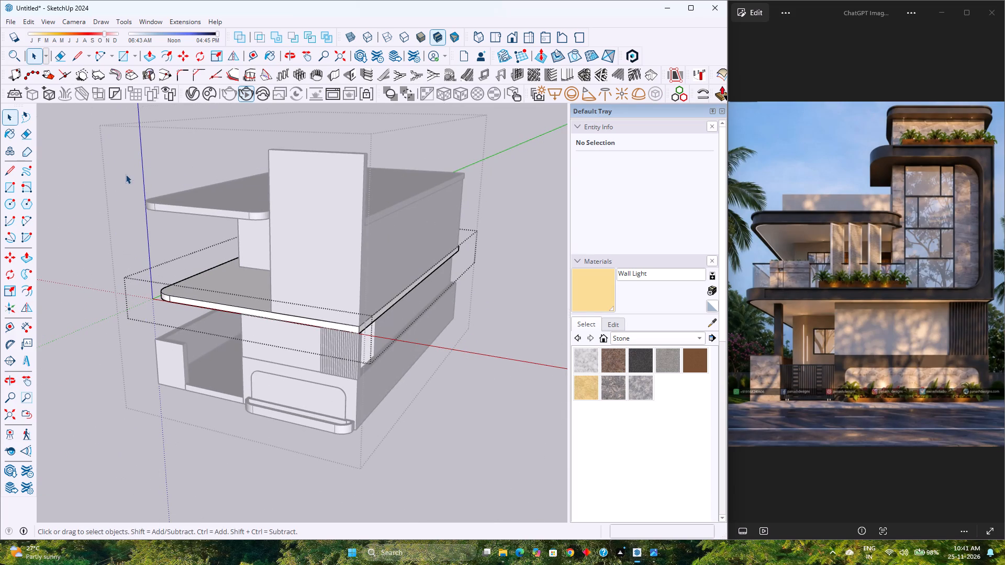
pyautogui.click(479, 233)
# Open the upper roof slab group, the one cut around the raised front wall, for editing.
pyautogui.scroll(2, 124, 190)
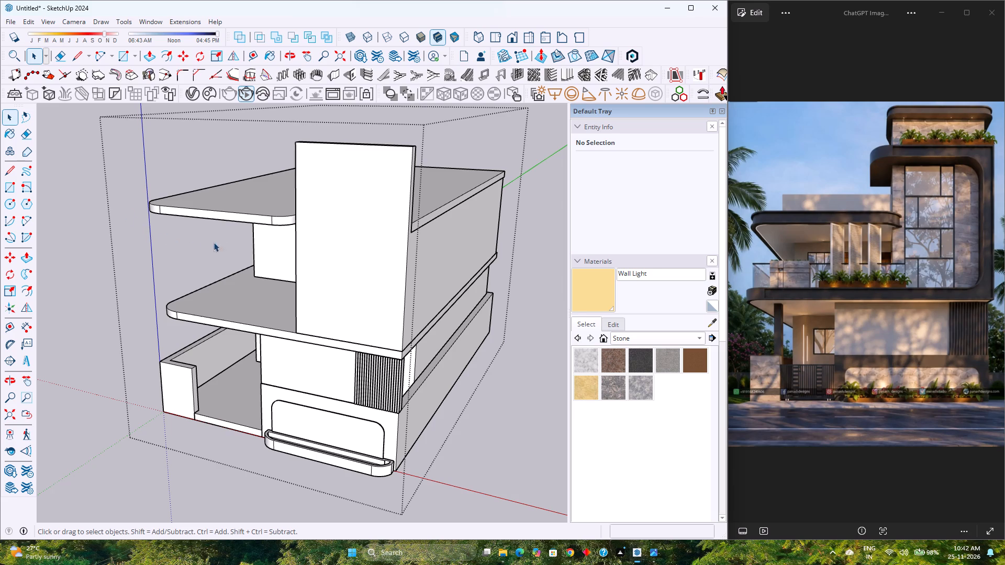
pyautogui.click(211, 218)
pyautogui.doubleClick(214, 218)
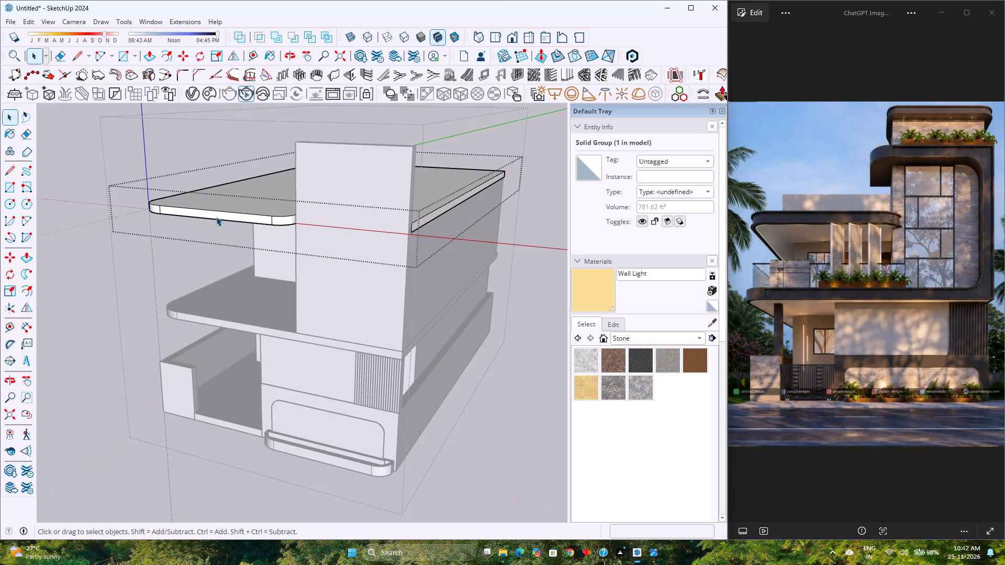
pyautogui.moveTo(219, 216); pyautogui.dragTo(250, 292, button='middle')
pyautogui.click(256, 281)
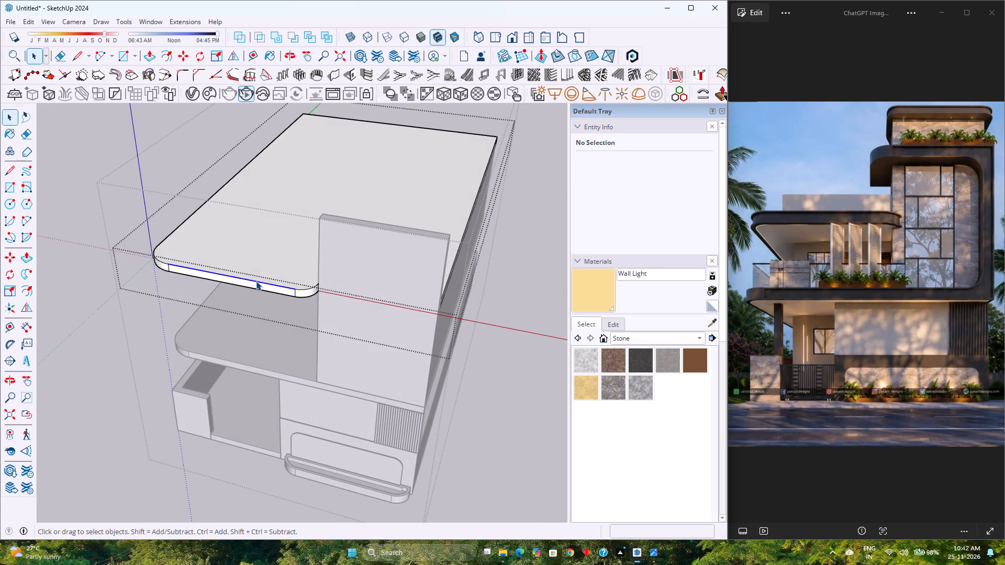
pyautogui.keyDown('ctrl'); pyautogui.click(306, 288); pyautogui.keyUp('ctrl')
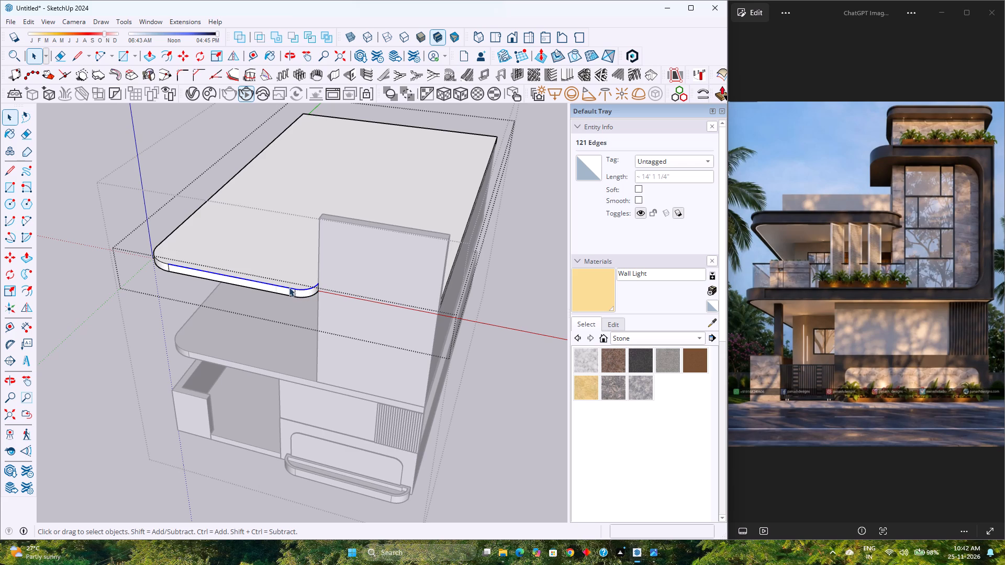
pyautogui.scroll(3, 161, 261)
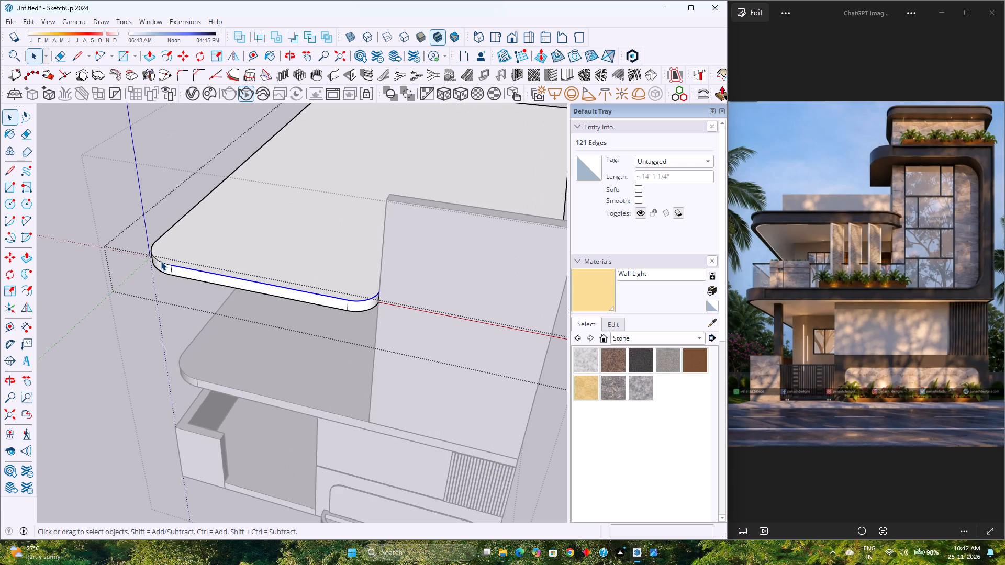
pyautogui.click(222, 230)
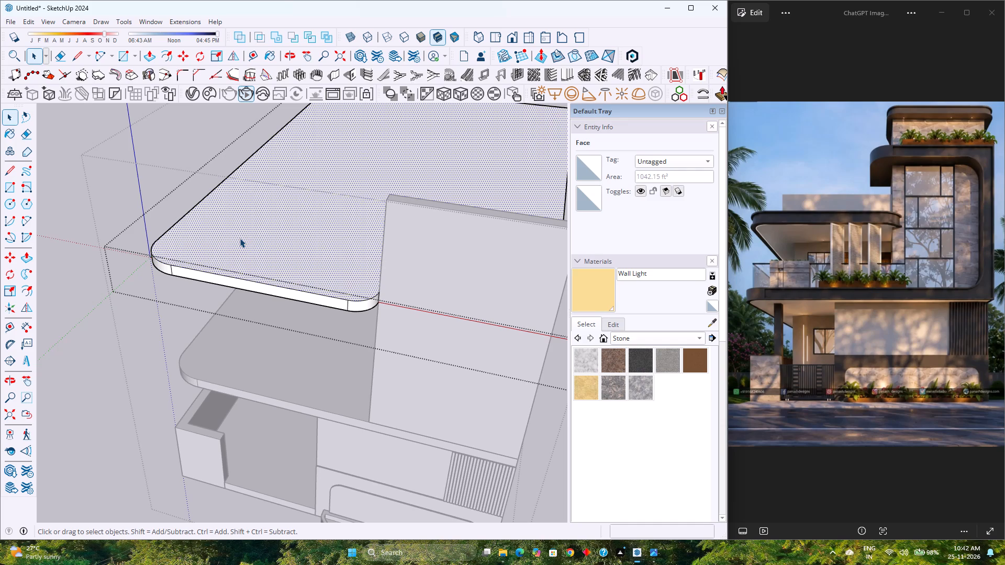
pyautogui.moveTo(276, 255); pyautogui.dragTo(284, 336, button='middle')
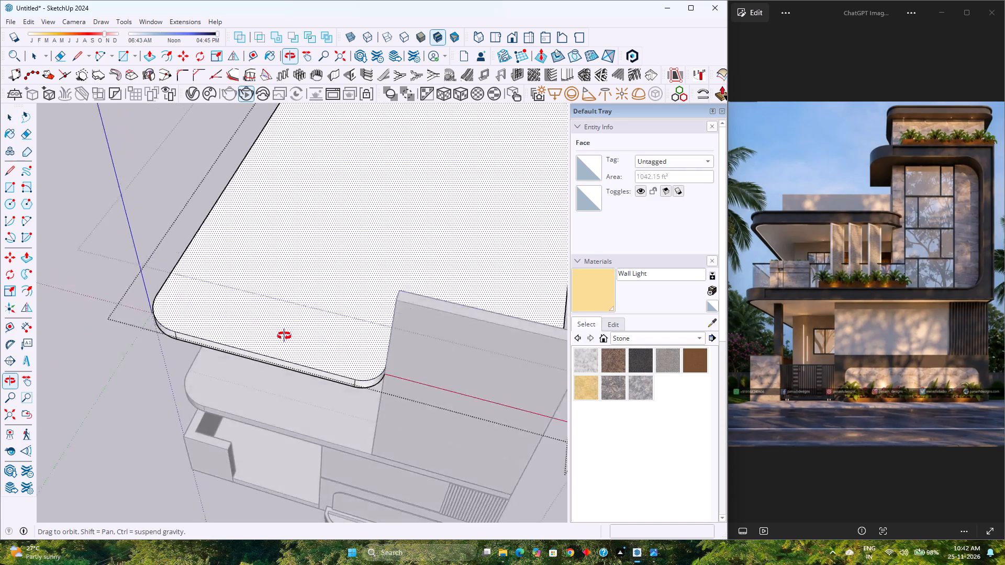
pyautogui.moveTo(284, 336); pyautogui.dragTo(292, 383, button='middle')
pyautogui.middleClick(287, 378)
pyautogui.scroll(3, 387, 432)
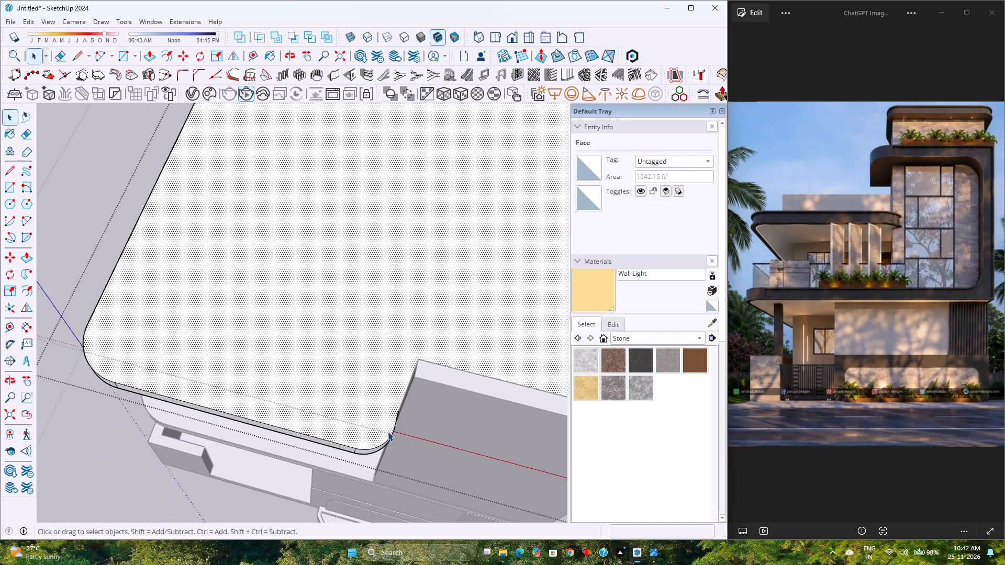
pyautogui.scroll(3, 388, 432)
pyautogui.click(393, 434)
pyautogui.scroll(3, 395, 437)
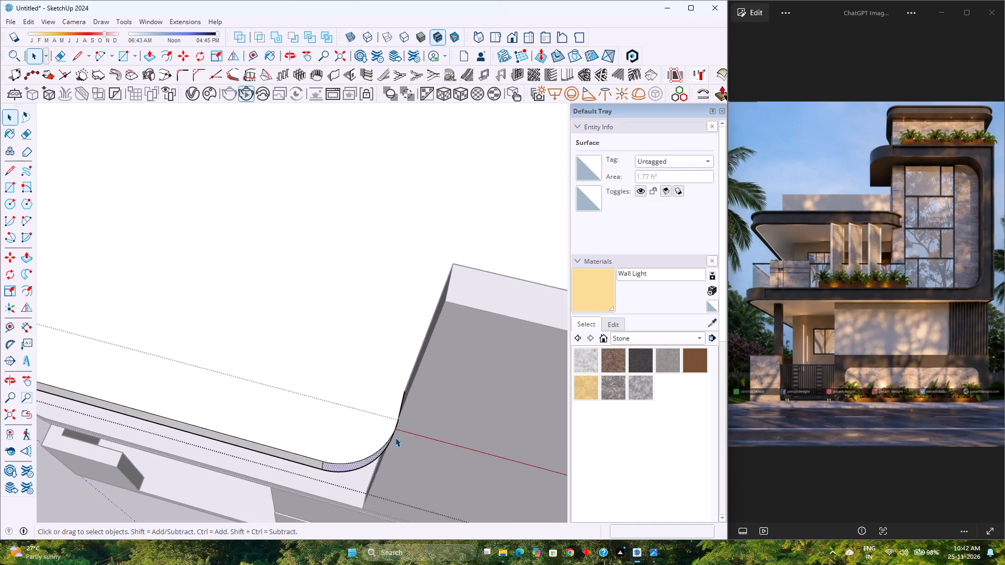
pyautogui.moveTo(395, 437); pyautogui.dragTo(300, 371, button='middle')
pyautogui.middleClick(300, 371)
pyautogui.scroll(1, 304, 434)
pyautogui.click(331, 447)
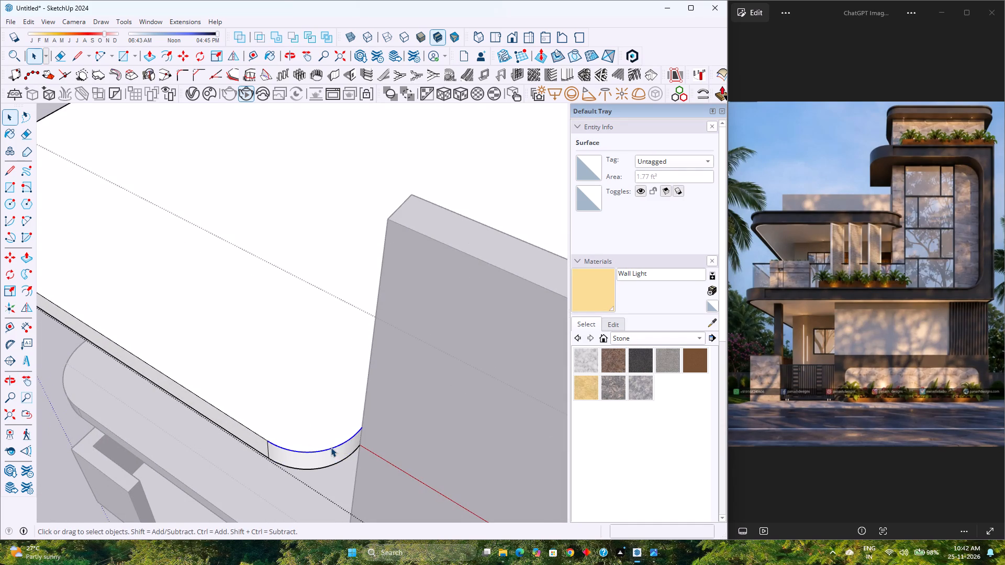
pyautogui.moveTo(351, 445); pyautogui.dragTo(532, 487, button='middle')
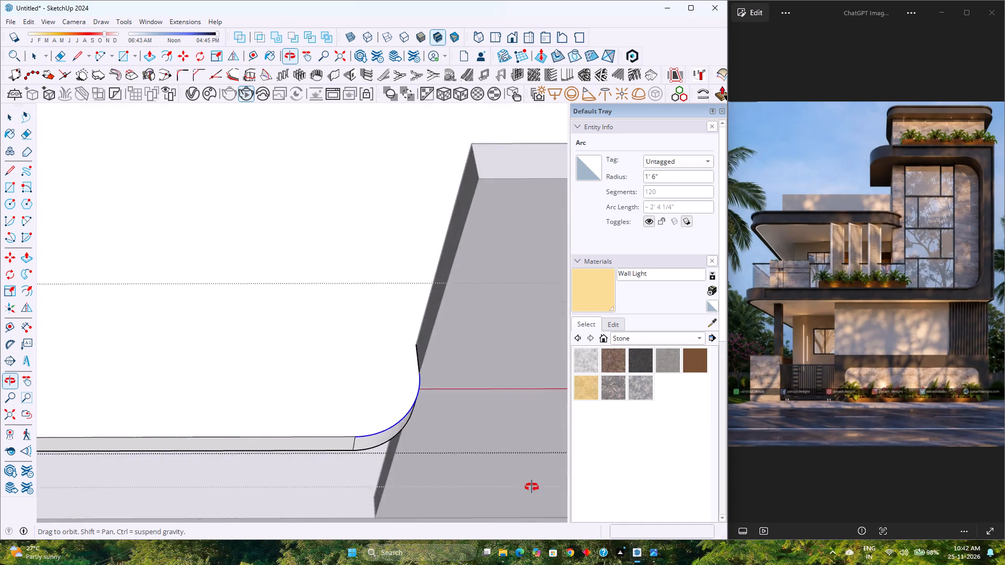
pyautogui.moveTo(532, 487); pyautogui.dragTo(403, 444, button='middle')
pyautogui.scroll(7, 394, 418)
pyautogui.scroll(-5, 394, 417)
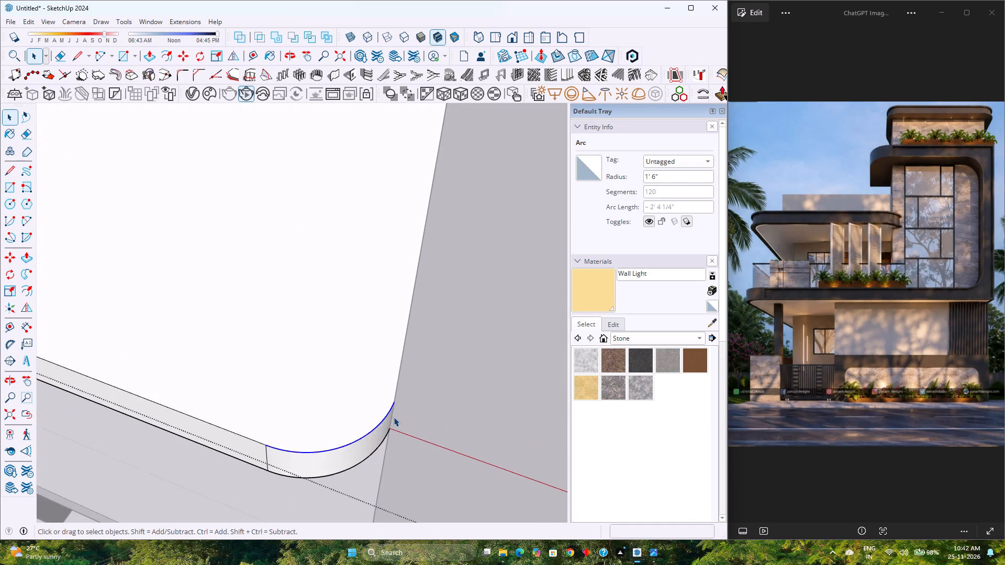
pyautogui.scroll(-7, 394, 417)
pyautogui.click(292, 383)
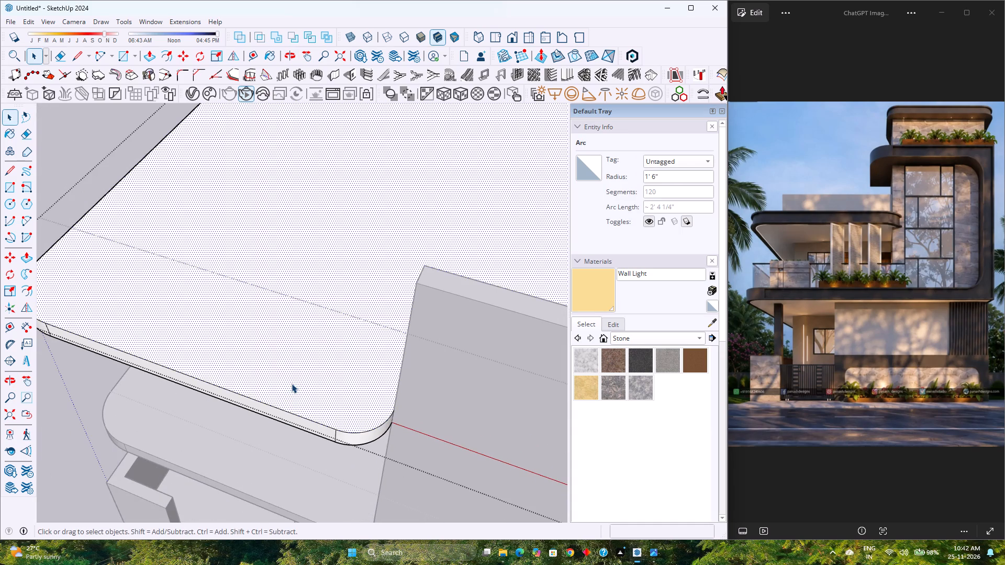
# Offset the roof slab's top front edge, both corner arcs, both side edges and back edge together outward by 3".
pyautogui.click(355, 434)
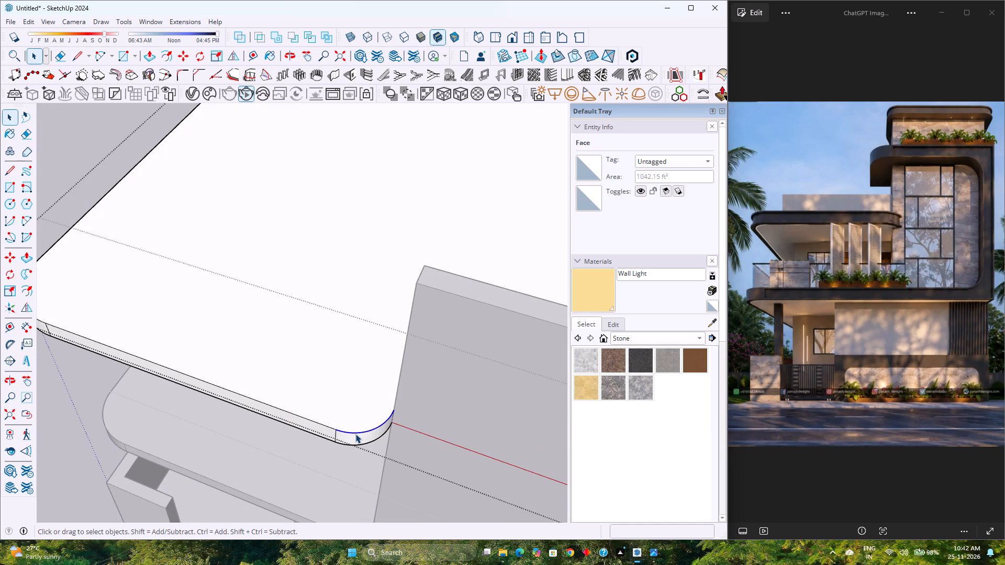
pyautogui.keyDown('ctrl'); pyautogui.click(315, 421); pyautogui.keyUp('ctrl')
pyautogui.scroll(-8, 315, 420)
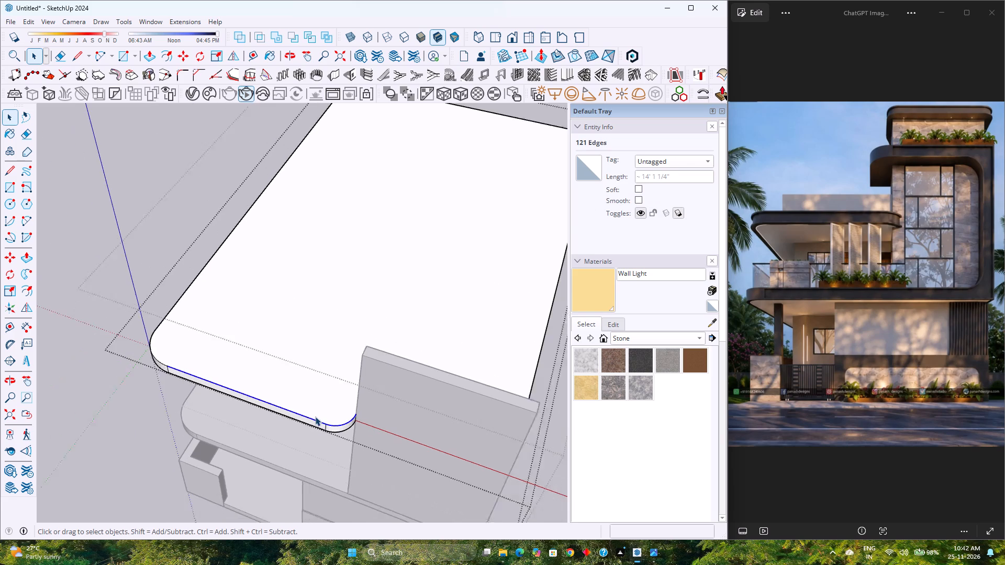
pyautogui.scroll(1, 150, 368)
pyautogui.moveTo(150, 368); pyautogui.dragTo(251, 355, button='middle')
pyautogui.middleClick(251, 355)
pyautogui.scroll(4, 259, 380)
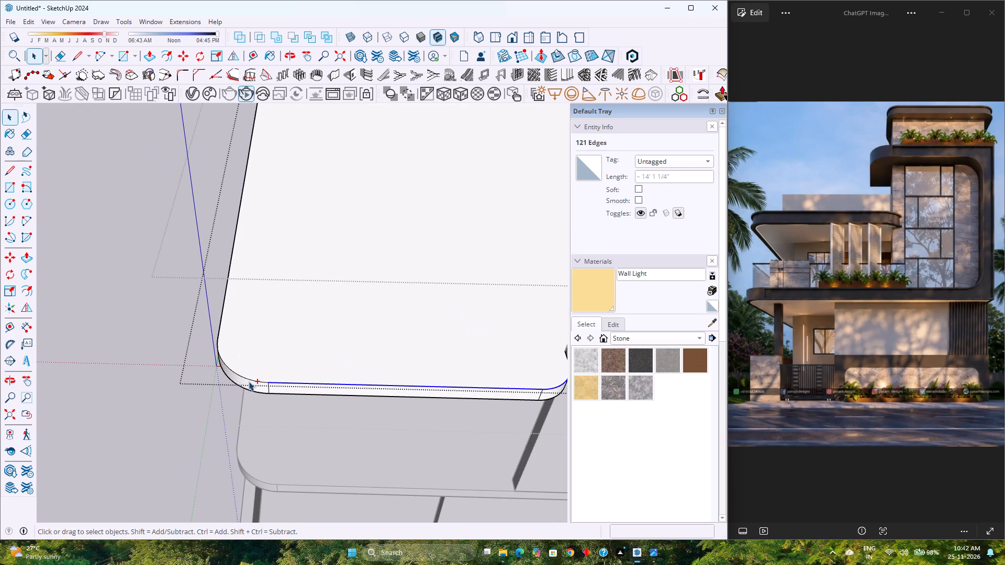
pyautogui.keyDown('ctrl'); pyautogui.click(251, 380); pyautogui.keyUp('ctrl')
pyautogui.moveTo(241, 377); pyautogui.dragTo(334, 341, button='middle')
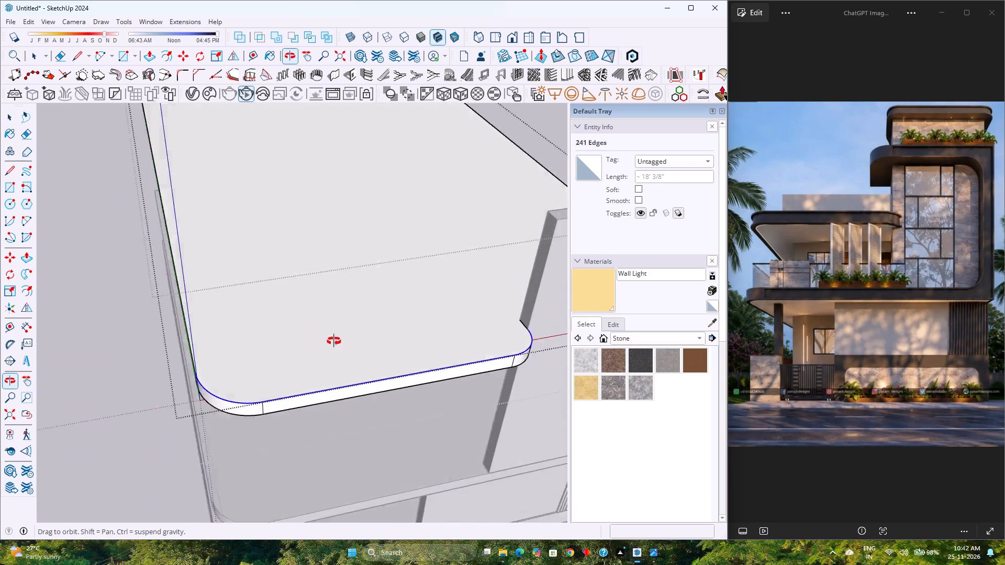
pyautogui.moveTo(334, 341); pyautogui.dragTo(425, 311, button='middle')
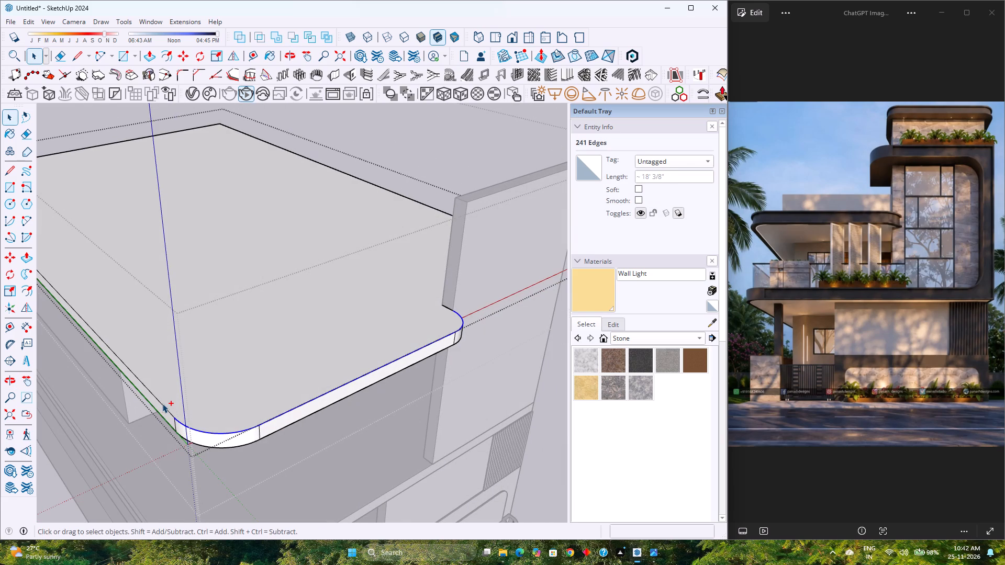
pyautogui.keyDown('ctrl'); pyautogui.click(162, 404); pyautogui.keyUp('ctrl')
pyautogui.scroll(-4, 222, 390)
pyautogui.moveTo(224, 386); pyautogui.dragTo(63, 364, button='middle')
pyautogui.middleClick(63, 364)
pyautogui.middleClick(63, 364)
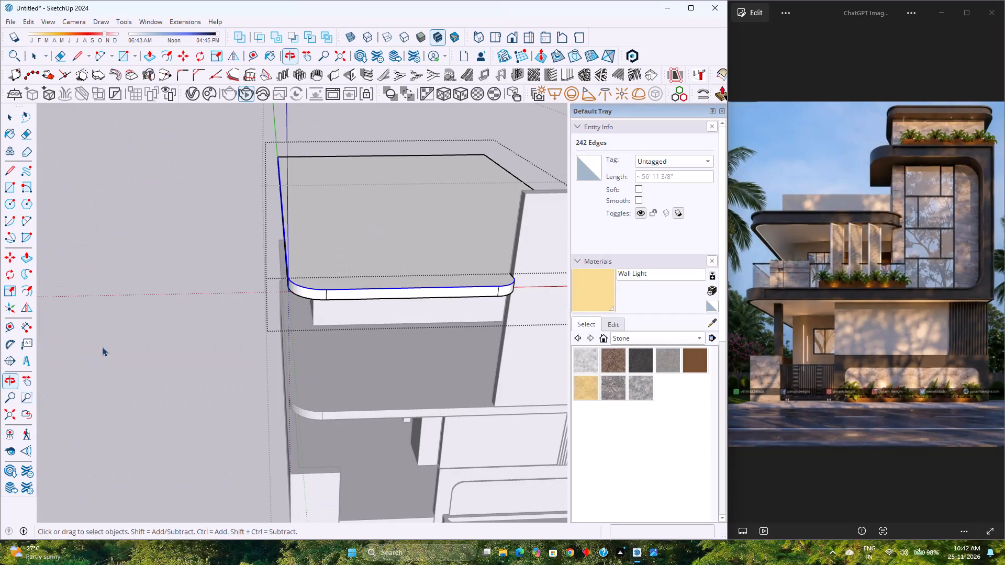
pyautogui.scroll(-3, 126, 339)
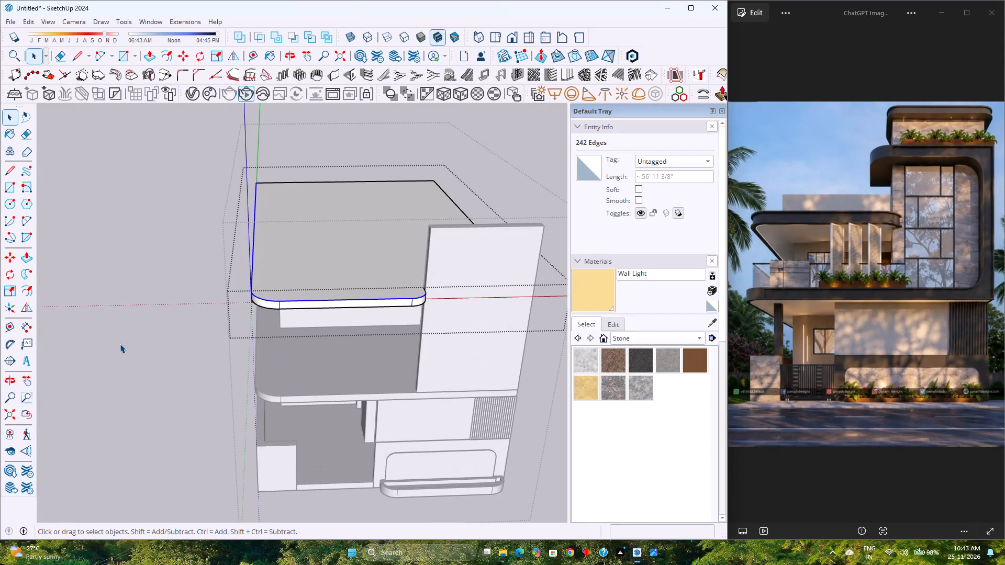
pyautogui.scroll(-4, 118, 345)
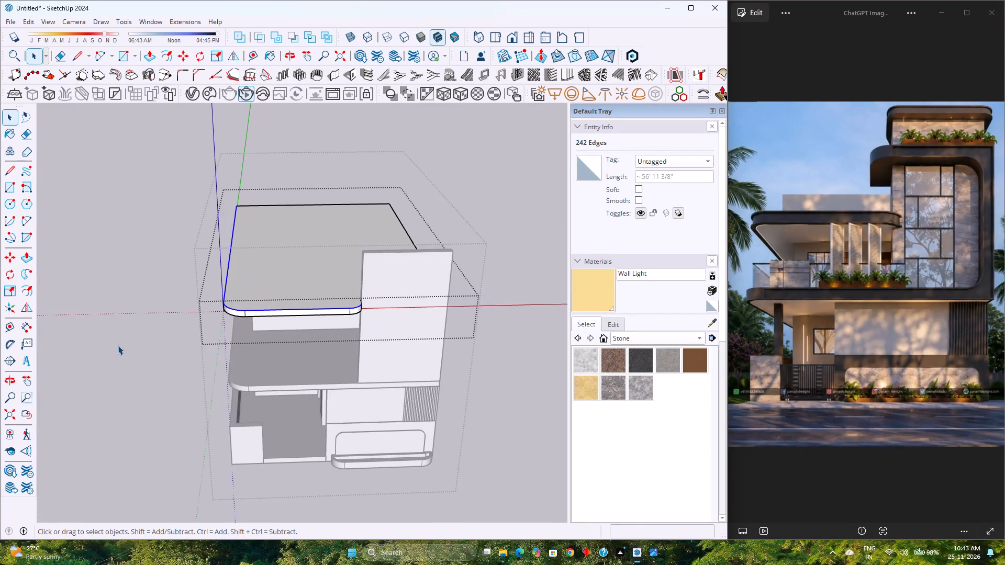
pyautogui.scroll(-2, 118, 345)
pyautogui.moveTo(245, 361); pyautogui.dragTo(0, 414, button='middle')
pyautogui.middleClick(0, 414)
pyautogui.scroll(7, 249, 332)
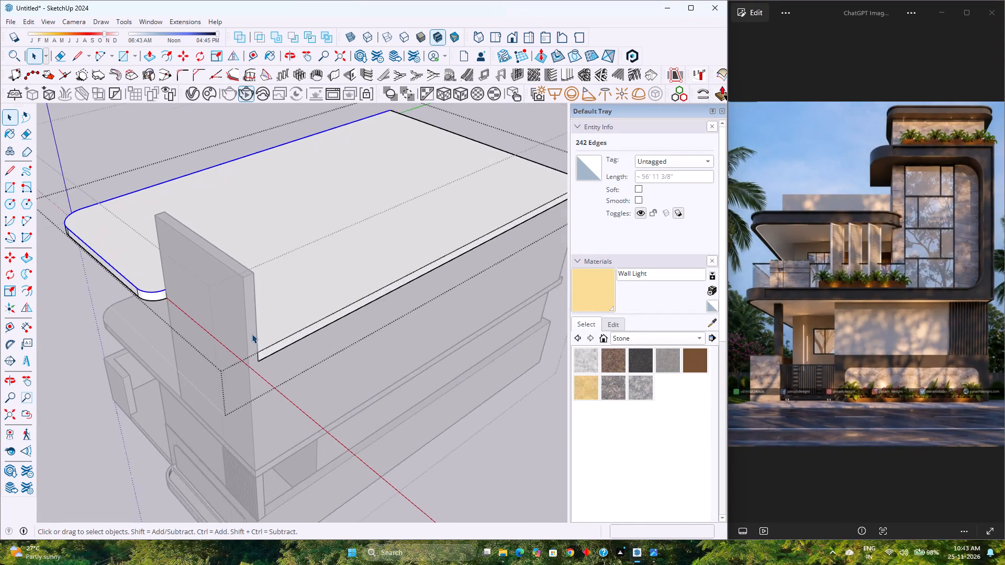
pyautogui.scroll(4, 252, 334)
pyautogui.moveTo(259, 337); pyautogui.dragTo(123, 342, button='middle')
pyautogui.middleClick(123, 342)
pyautogui.scroll(2, 170, 342)
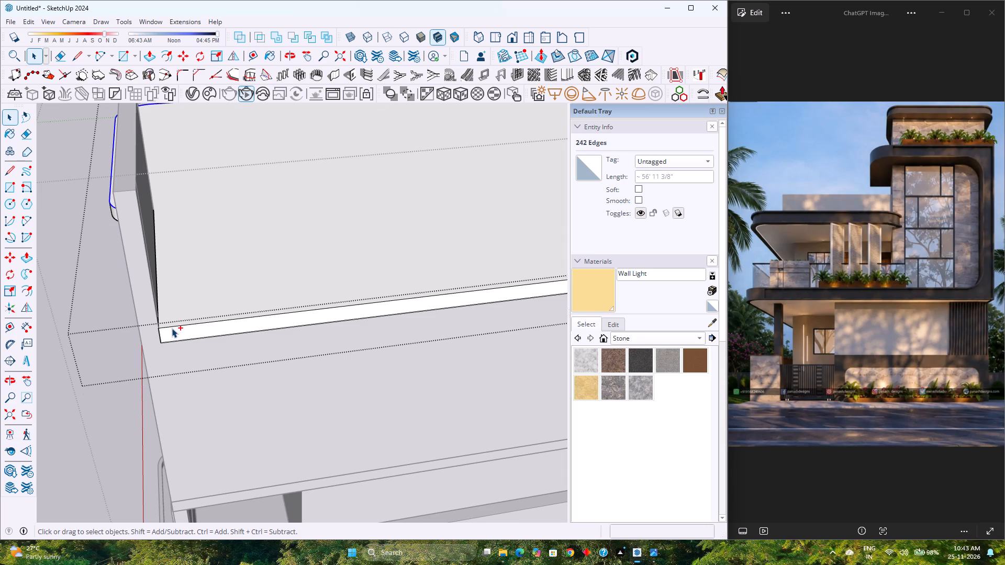
pyautogui.keyDown('ctrl'); pyautogui.click(172, 327); pyautogui.keyUp('ctrl')
pyautogui.scroll(-13, 171, 331)
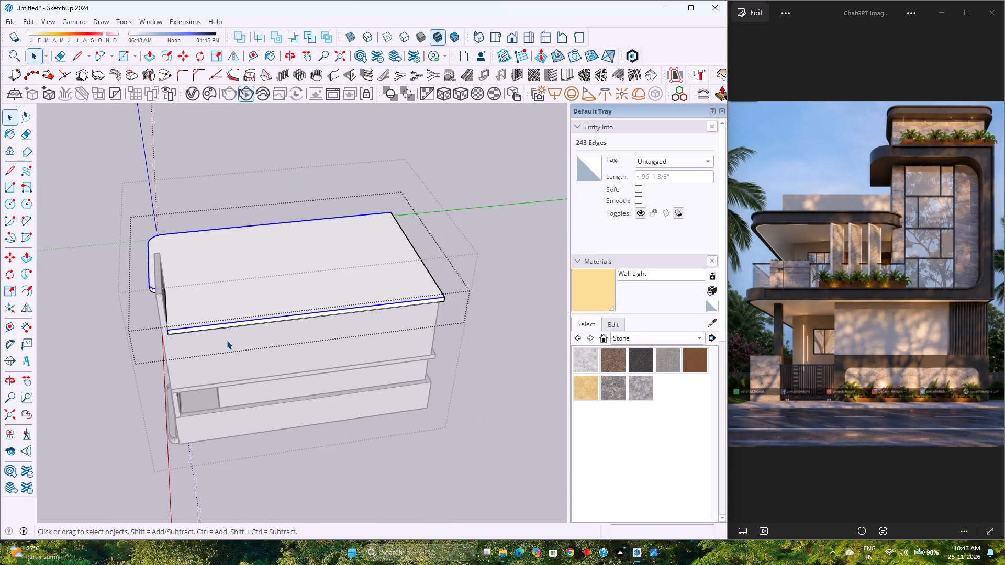
pyautogui.moveTo(293, 342); pyautogui.dragTo(2, 345, button='middle')
pyautogui.scroll(8, 359, 374)
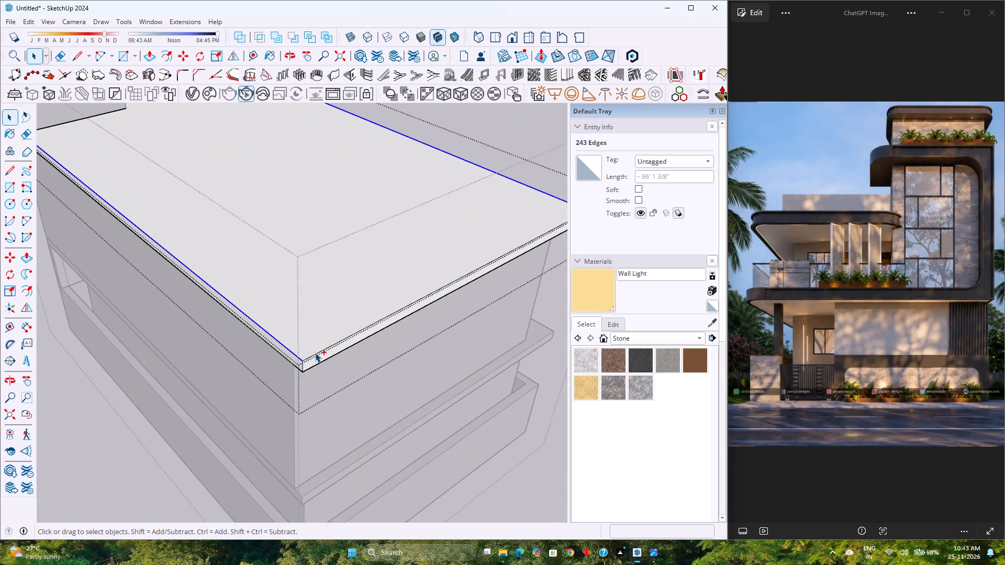
pyautogui.keyDown('ctrl'); pyautogui.click(315, 353); pyautogui.keyUp('ctrl')
pyautogui.click(170, 59)
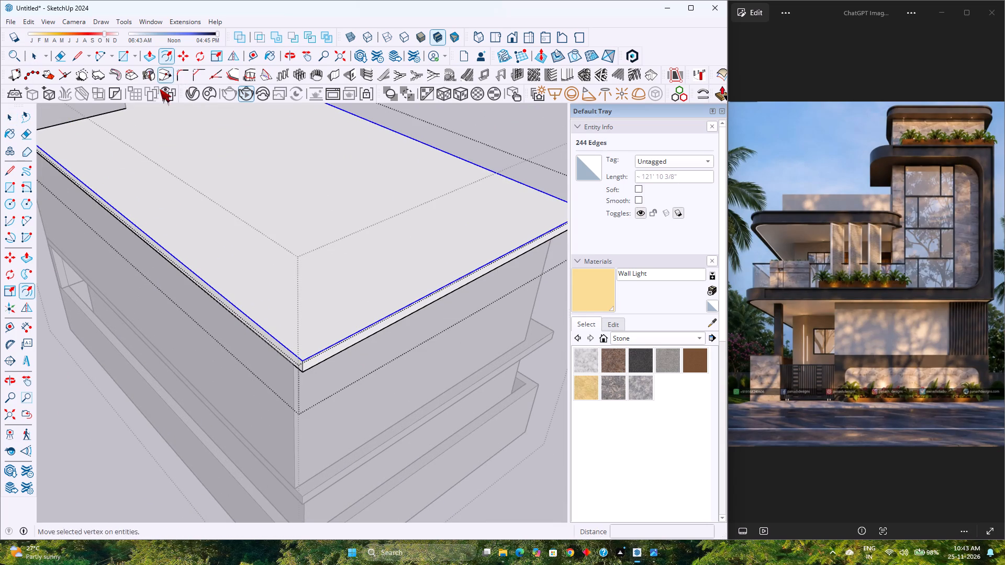
pyautogui.click(236, 320)
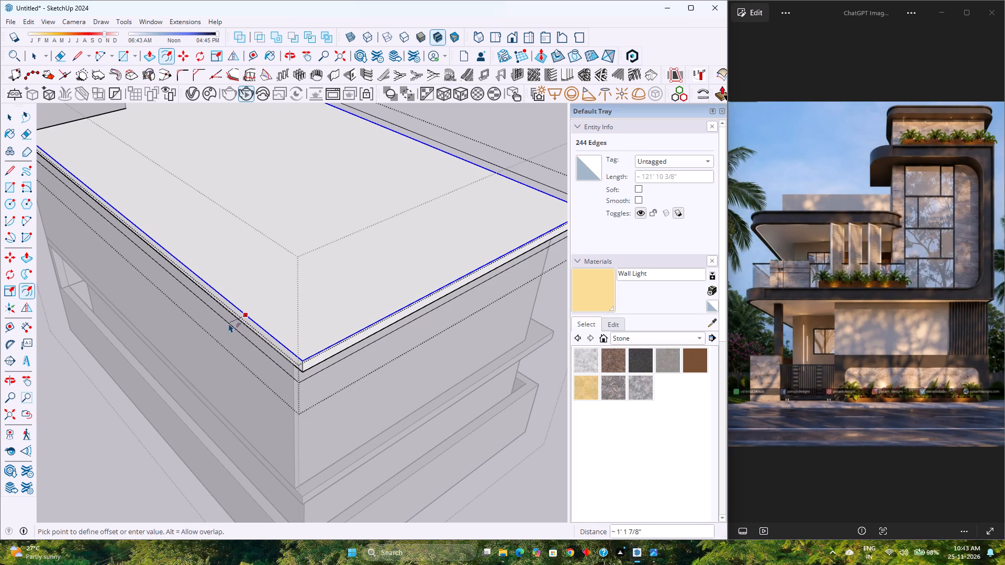
pyautogui.press('3')
pyautogui.press('Return')
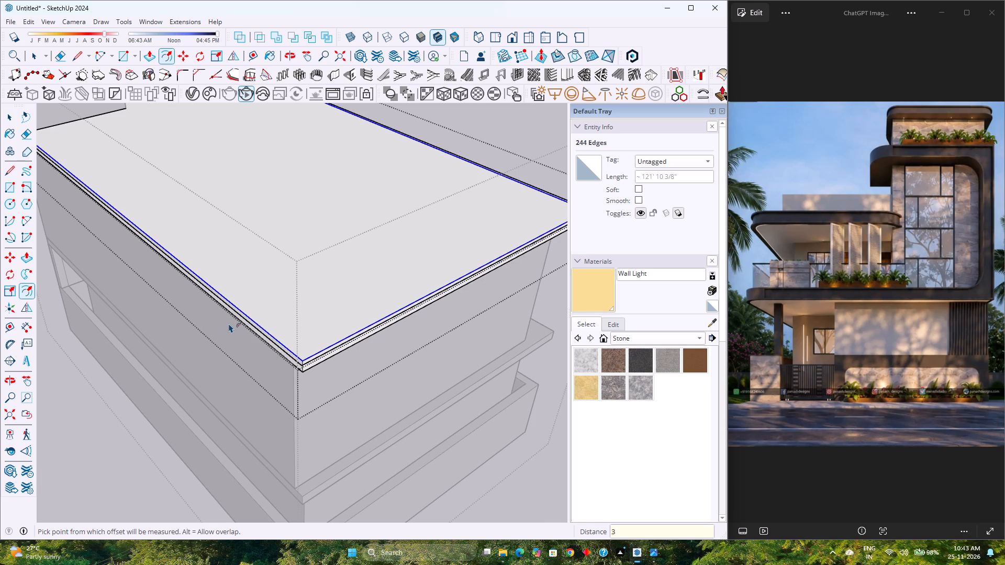
# Draw a 3" line joining the slab's long side edge to its outer offset edge, at the end beside the raised front wall.
pyautogui.scroll(-5, 230, 322)
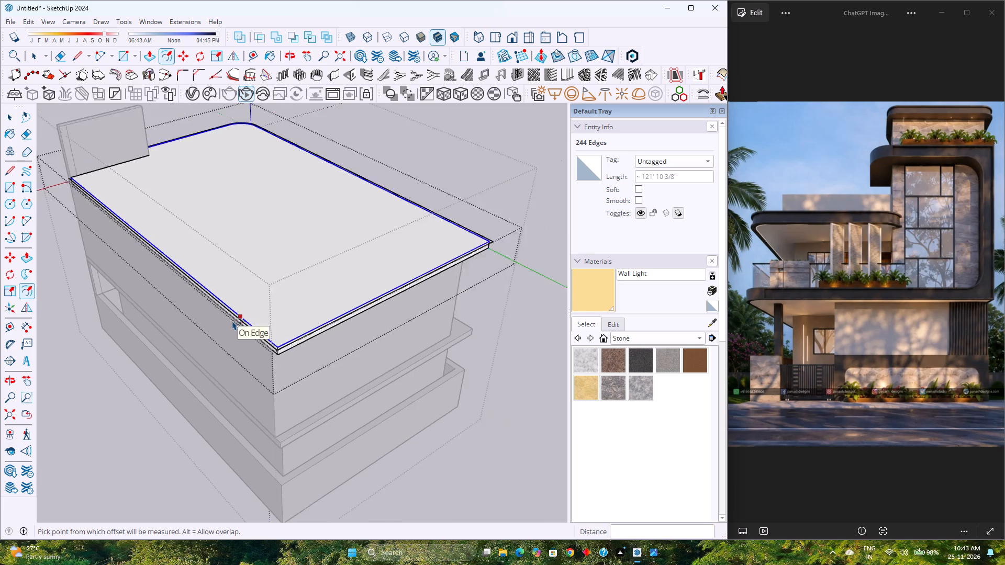
pyautogui.scroll(-1, 232, 321)
pyautogui.scroll(2, 107, 230)
pyautogui.moveTo(107, 230); pyautogui.dragTo(460, 278, button='middle')
pyautogui.middleClick(460, 278)
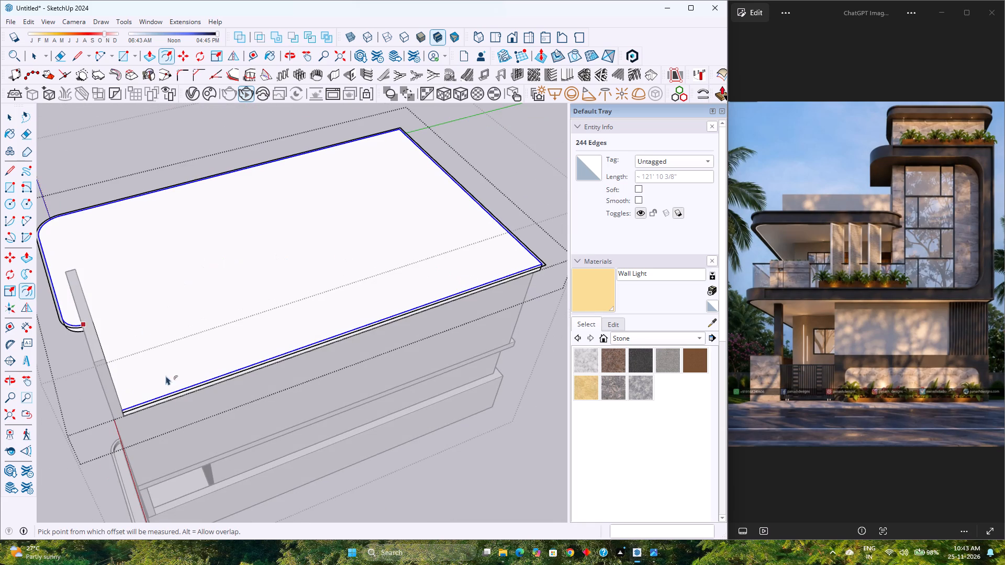
pyautogui.scroll(4, 164, 389)
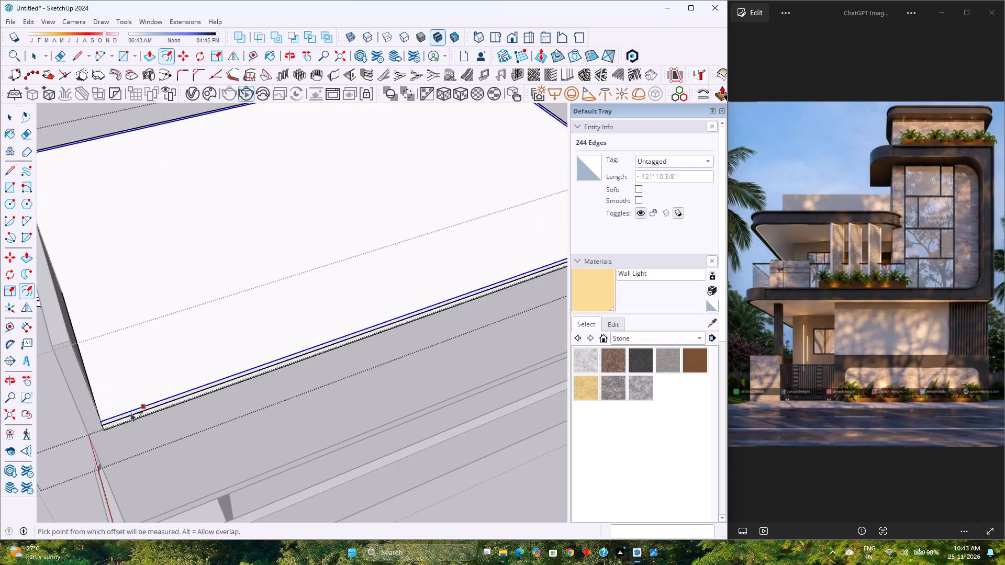
pyautogui.scroll(3, 99, 430)
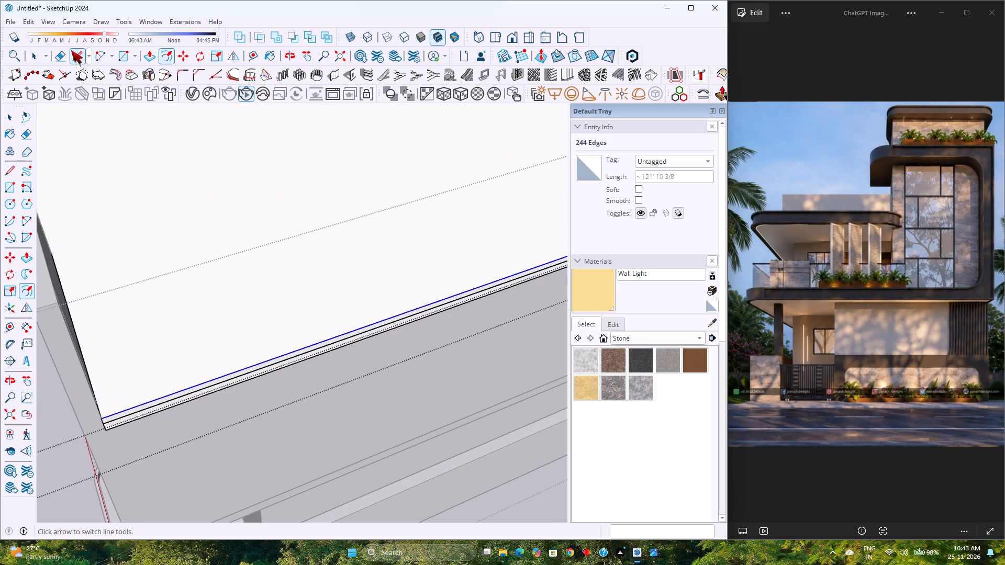
pyautogui.click(77, 51)
pyautogui.scroll(3, 105, 426)
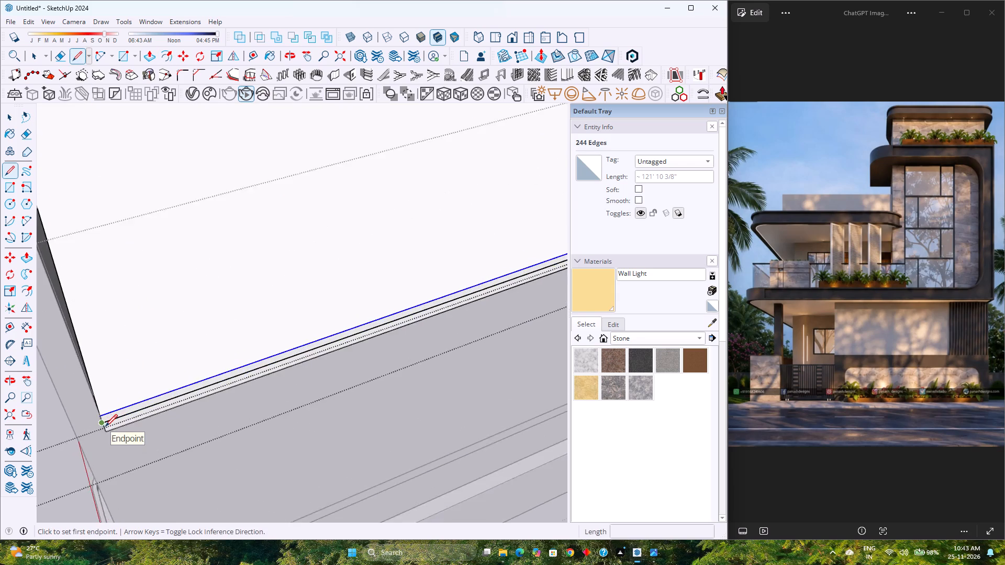
pyautogui.scroll(10, 105, 426)
pyautogui.click(88, 398)
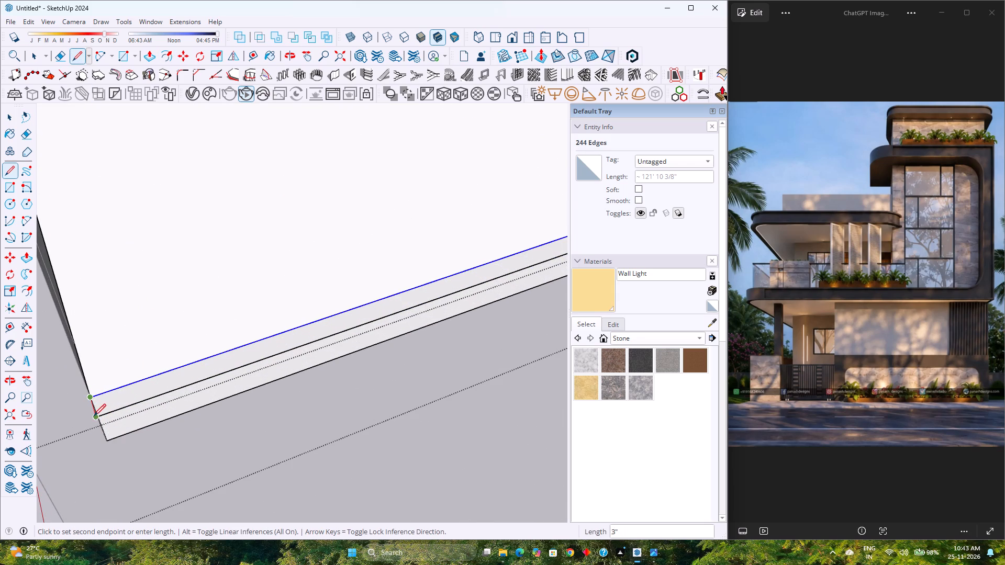
pyautogui.click(97, 420)
pyautogui.scroll(-7, 123, 403)
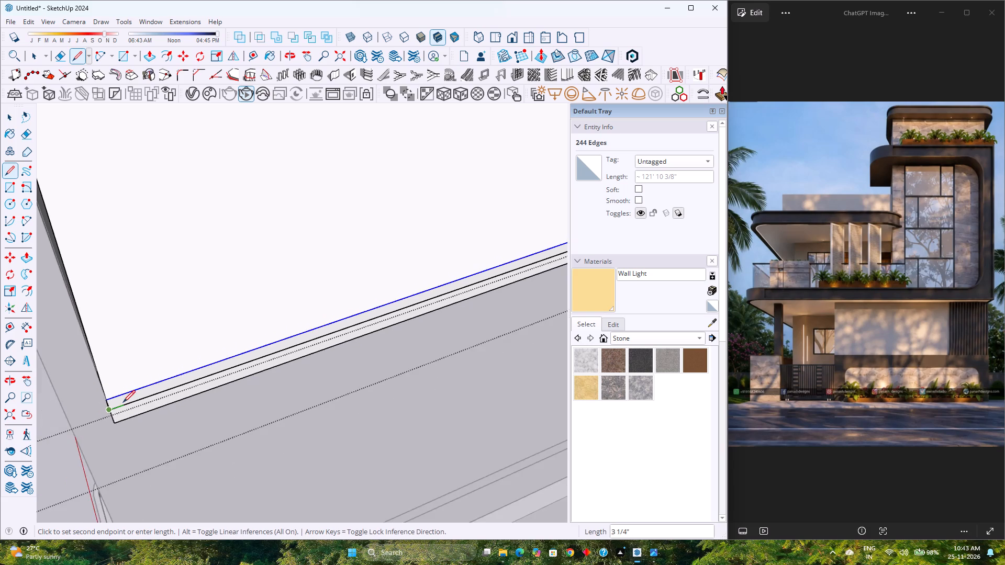
# Draw a closing line from the outer offset arc's end to the slab's inner arc end, at the rounded corner beside the front wall.
pyautogui.moveTo(105, 401); pyautogui.dragTo(283, 261, button='middle')
pyautogui.middleClick(284, 260)
pyautogui.scroll(-8, 293, 261)
pyautogui.scroll(1, 294, 261)
pyautogui.scroll(-4, 294, 261)
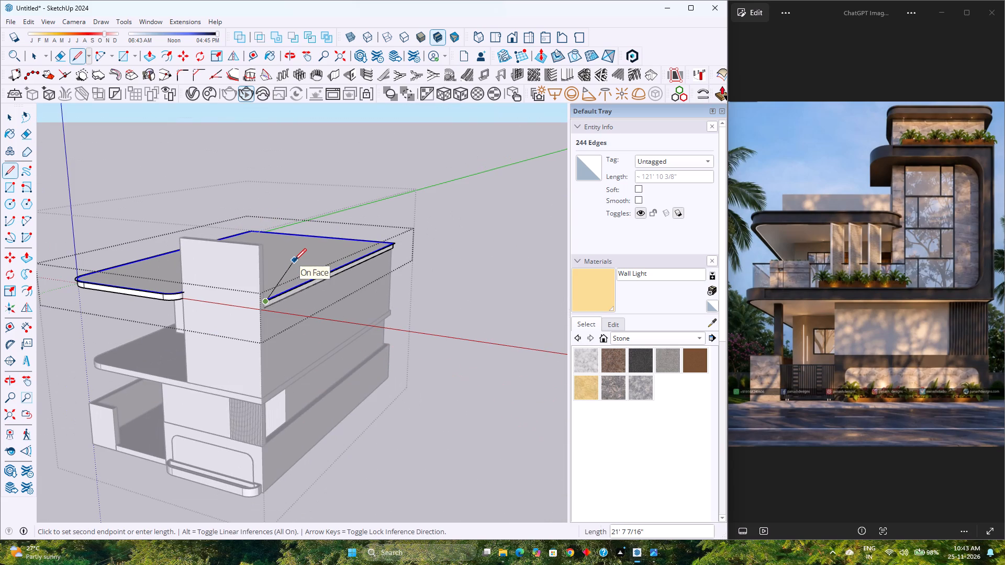
pyautogui.press('Escape')
pyautogui.scroll(1, 172, 276)
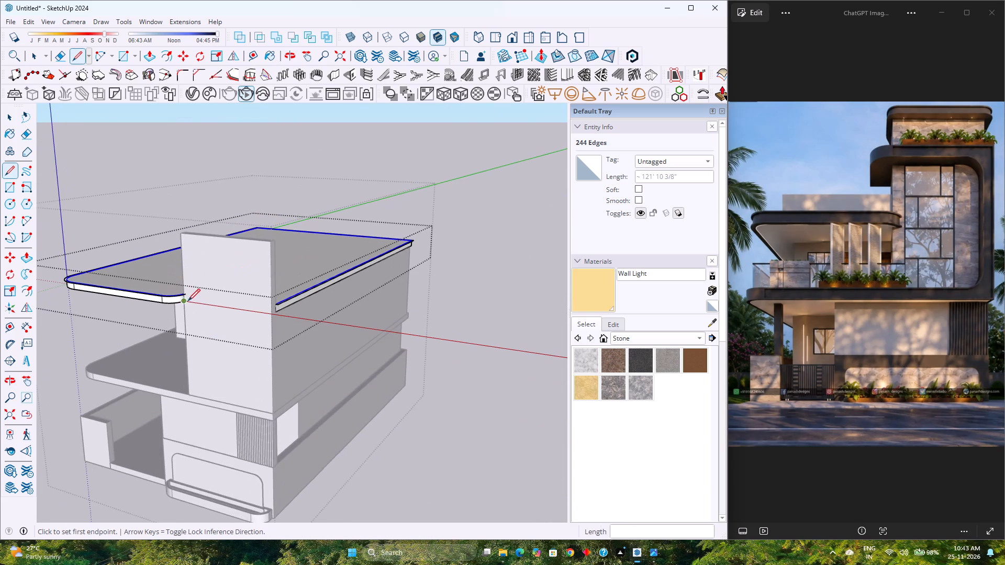
pyautogui.scroll(10, 188, 301)
pyautogui.moveTo(181, 287); pyautogui.dragTo(242, 410, button='middle')
pyautogui.middleClick(242, 410)
pyautogui.scroll(4, 85, 181)
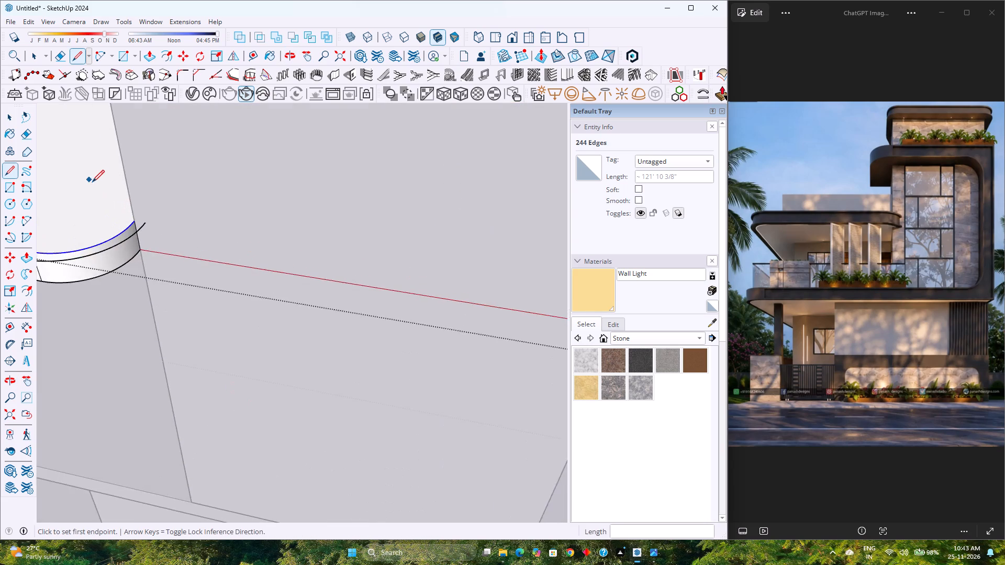
pyautogui.scroll(11, 92, 182)
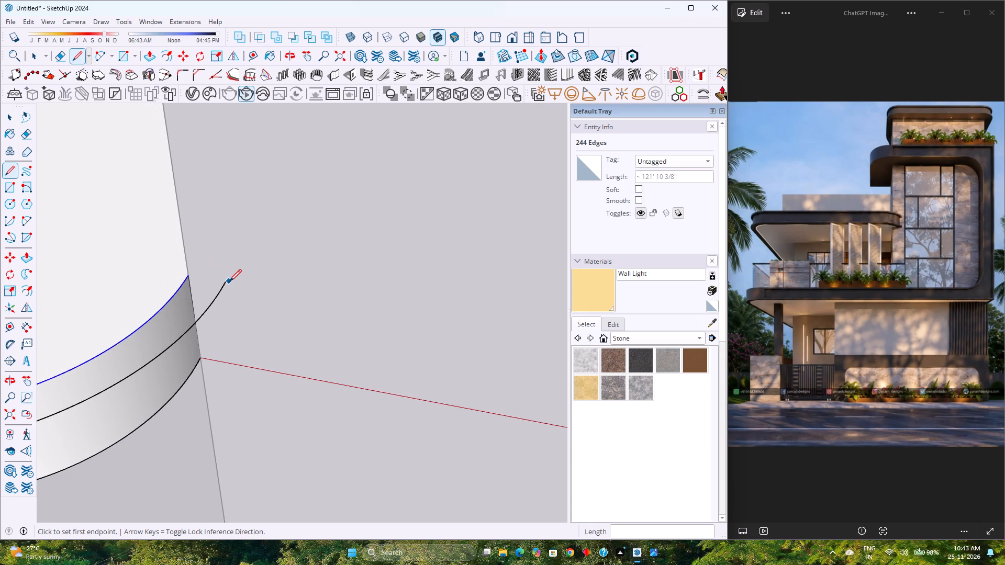
pyautogui.scroll(3, 224, 280)
pyautogui.moveTo(222, 280); pyautogui.dragTo(270, 378, button='middle')
pyautogui.middleClick(270, 378)
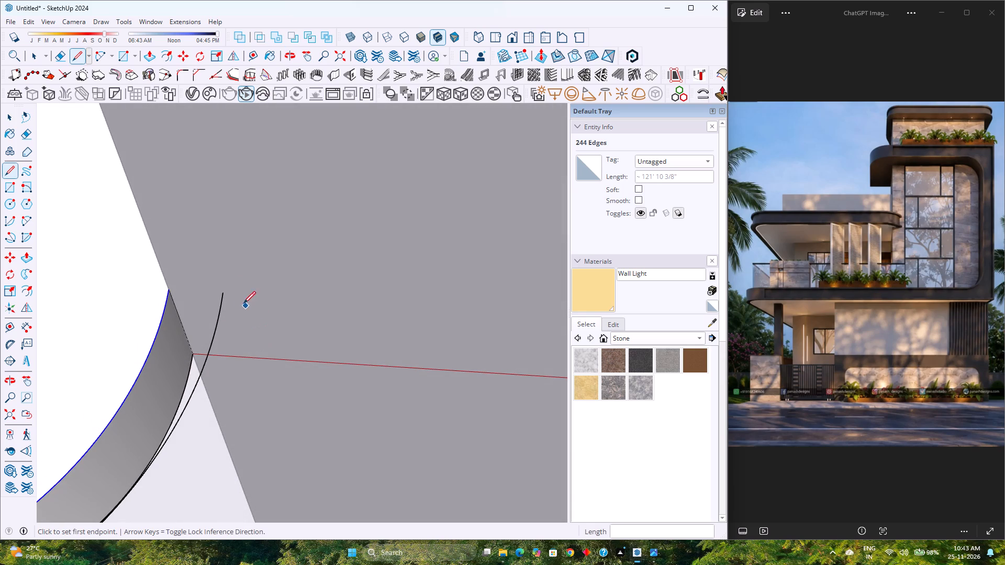
pyautogui.scroll(4, 224, 296)
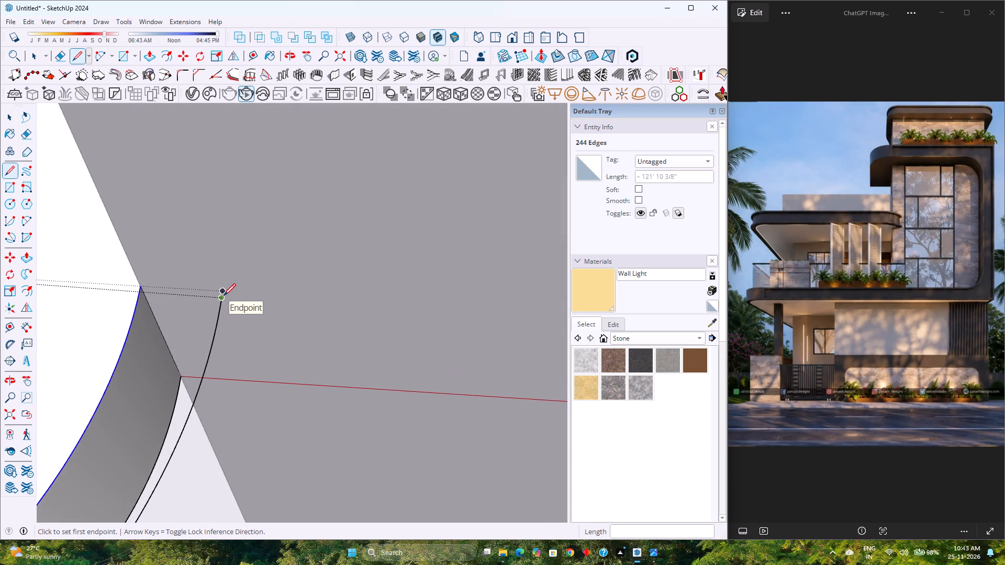
pyautogui.scroll(8, 224, 296)
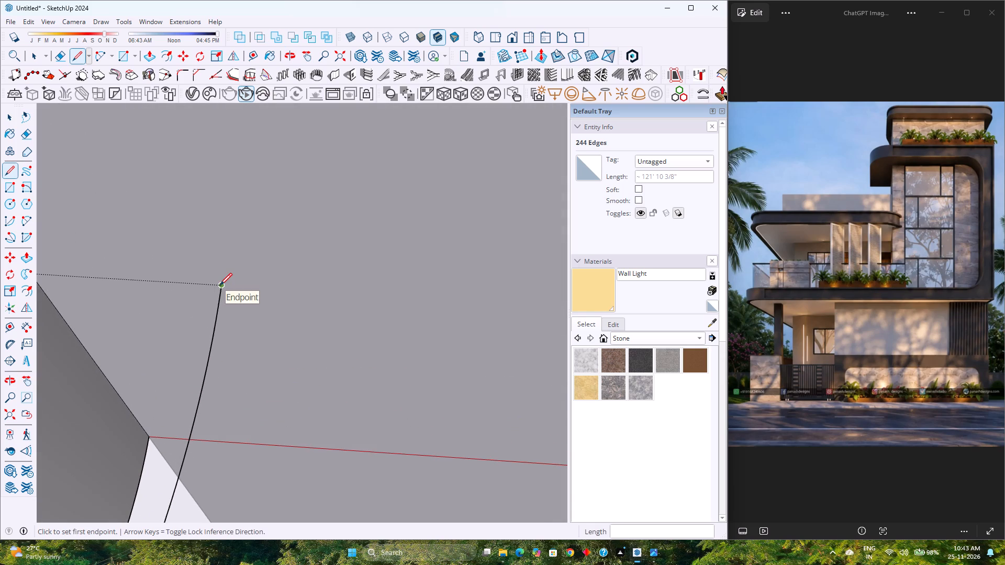
pyautogui.click(220, 285)
pyautogui.scroll(-10, 220, 285)
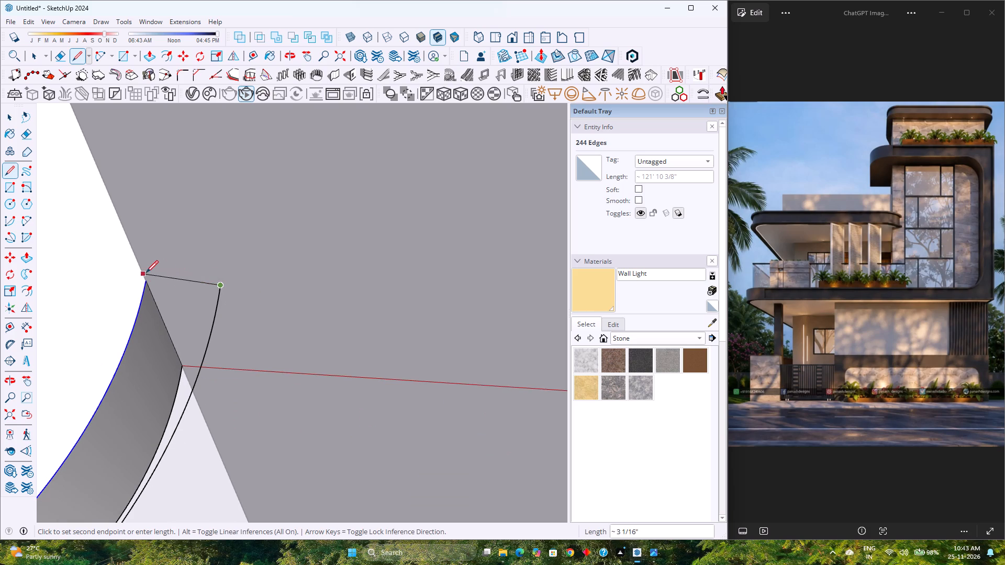
pyautogui.click(144, 279)
pyautogui.scroll(-10, 203, 280)
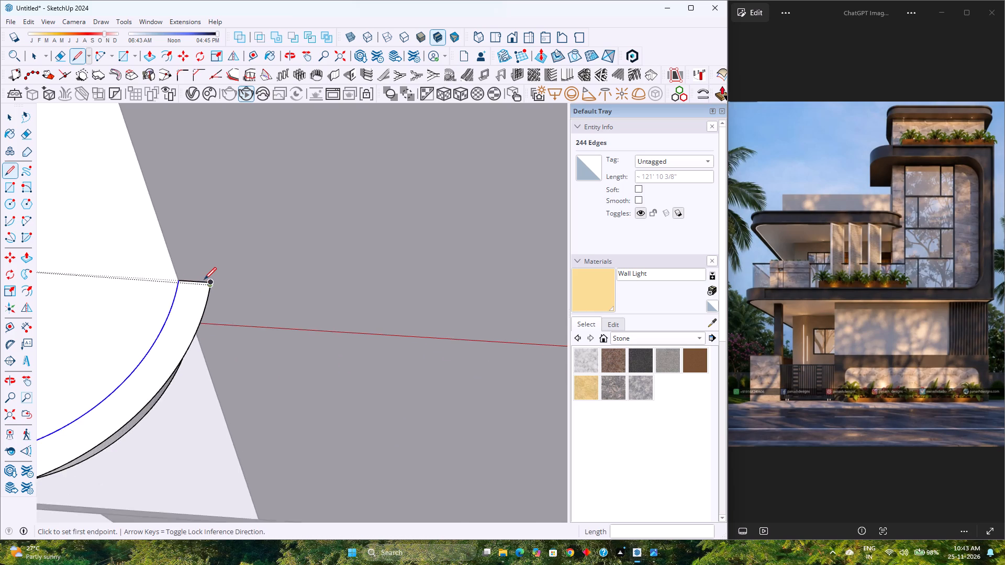
# Copy the closed 3" border strip, face and edges, 9" straight down to the underside of the roof slab.
pyautogui.scroll(-17, 204, 279)
pyautogui.moveTo(167, 282); pyautogui.dragTo(250, 200, button='middle')
pyautogui.middleClick(250, 200)
pyautogui.scroll(-2, 254, 204)
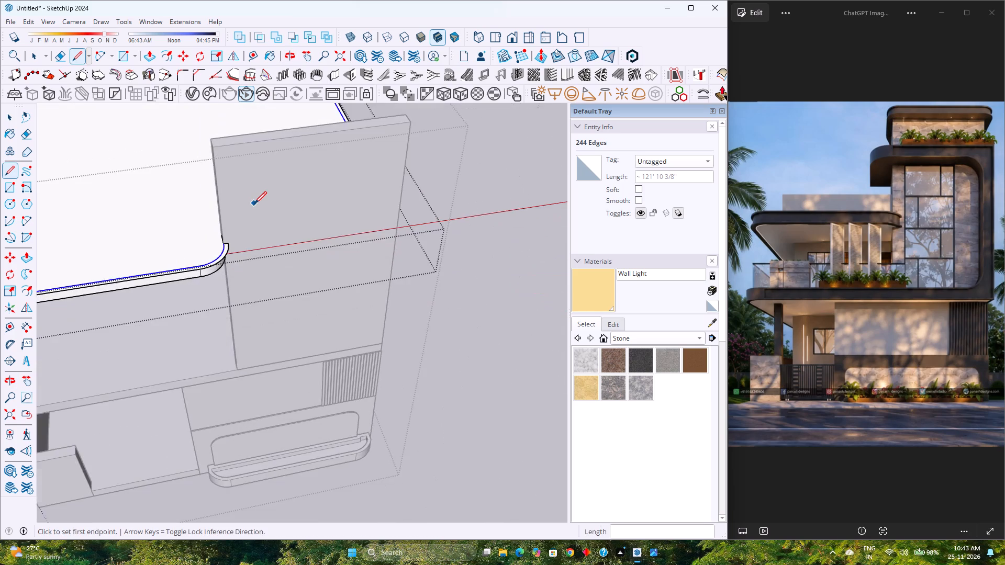
pyautogui.scroll(-5, 254, 204)
pyautogui.scroll(3, 221, 235)
pyautogui.moveTo(221, 232); pyautogui.dragTo(263, 188, button='middle')
pyautogui.middleClick(264, 187)
pyautogui.scroll(-4, 266, 186)
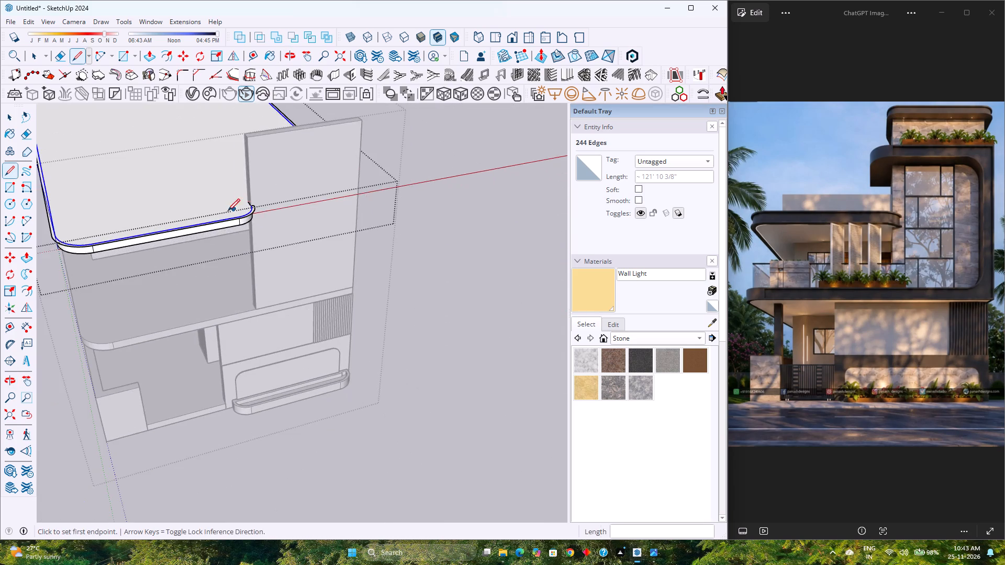
pyautogui.moveTo(227, 207); pyautogui.dragTo(261, 148, button='middle')
pyautogui.middleClick(261, 148)
pyautogui.press('space')
pyautogui.scroll(8, 257, 161)
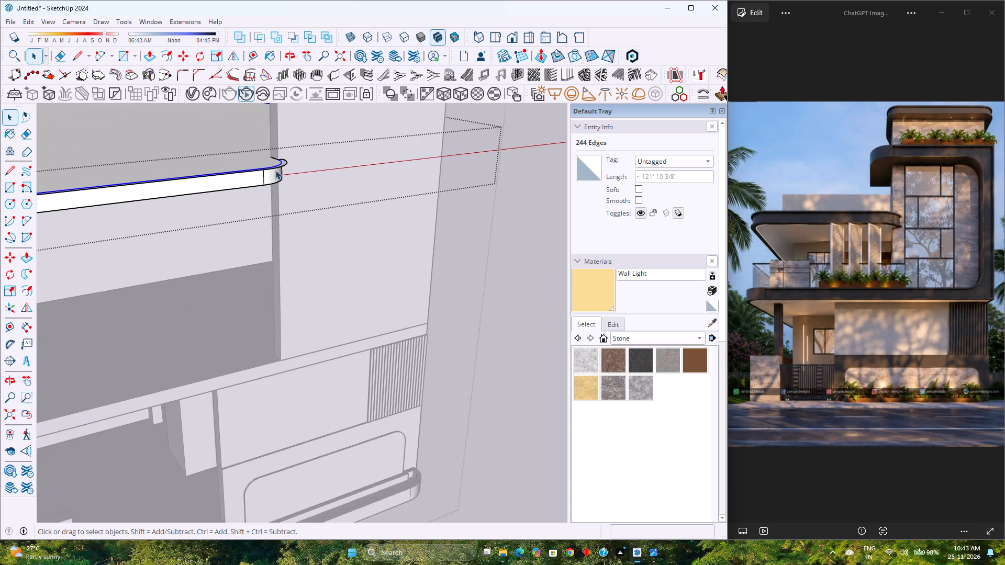
pyautogui.scroll(1, 275, 170)
pyautogui.moveTo(275, 170); pyautogui.dragTo(73, 281, button='middle')
pyautogui.middleClick(73, 281)
pyautogui.scroll(4, 334, 145)
pyautogui.click(387, 176)
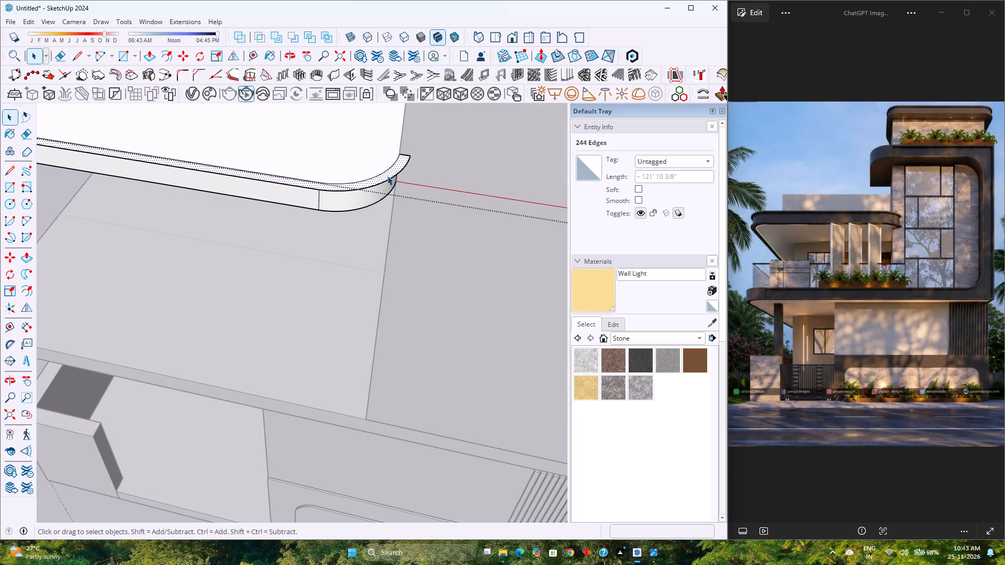
pyautogui.doubleClick(387, 174)
pyautogui.press('m')
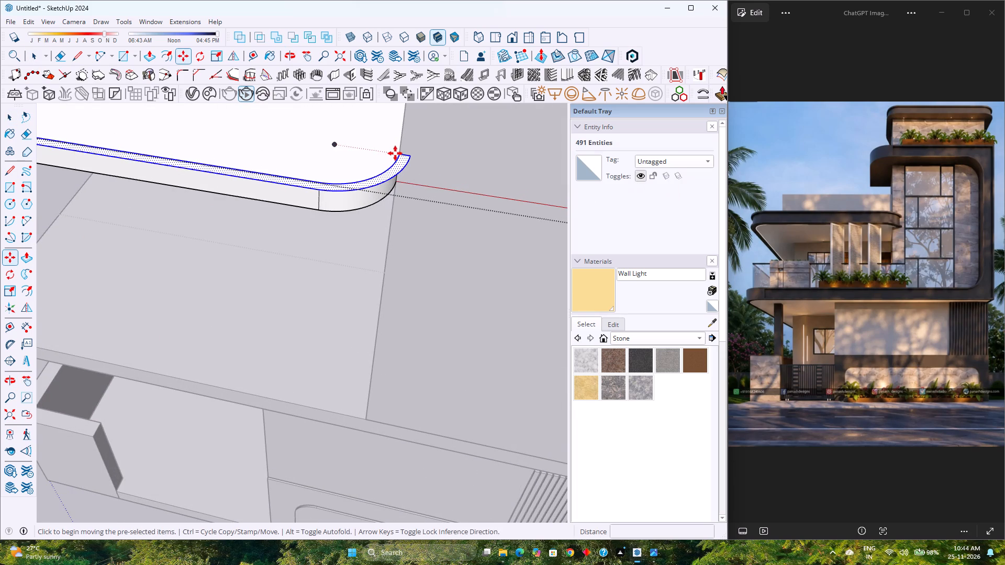
pyautogui.click(411, 155)
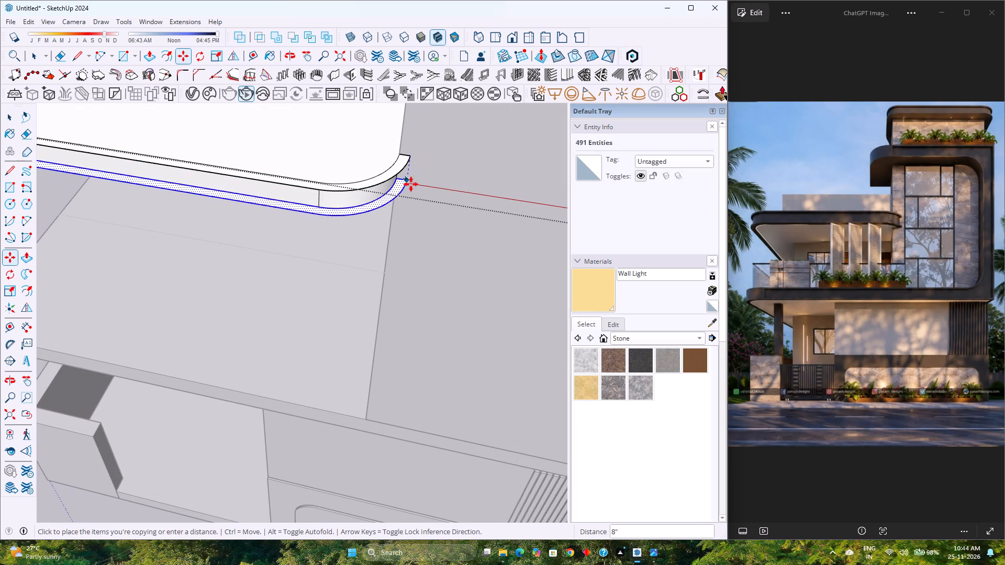
pyautogui.press('Up')
pyautogui.scroll(2, 406, 193)
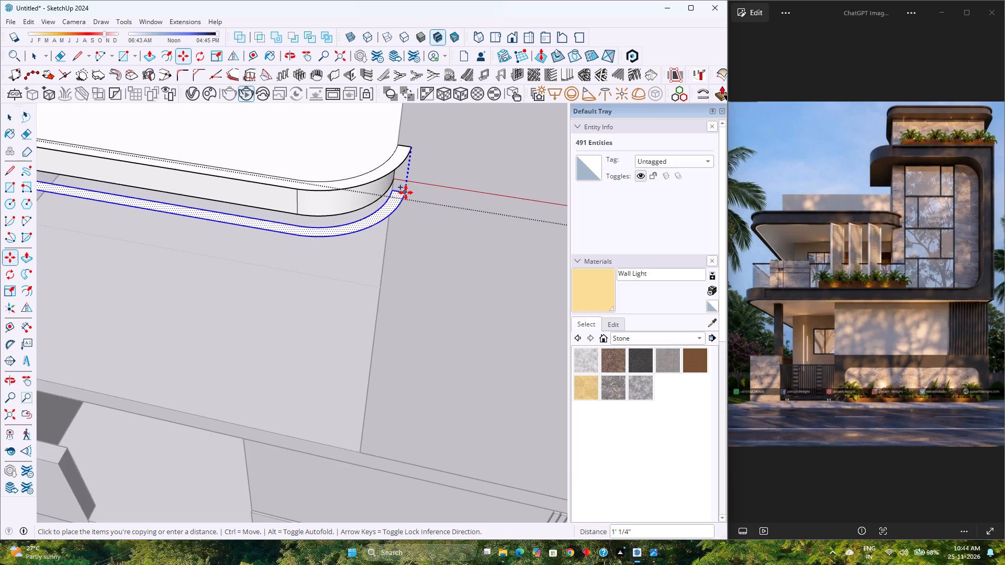
pyautogui.scroll(1, 397, 191)
pyautogui.moveTo(396, 189); pyautogui.dragTo(403, 131, button='middle')
pyautogui.scroll(2, 389, 186)
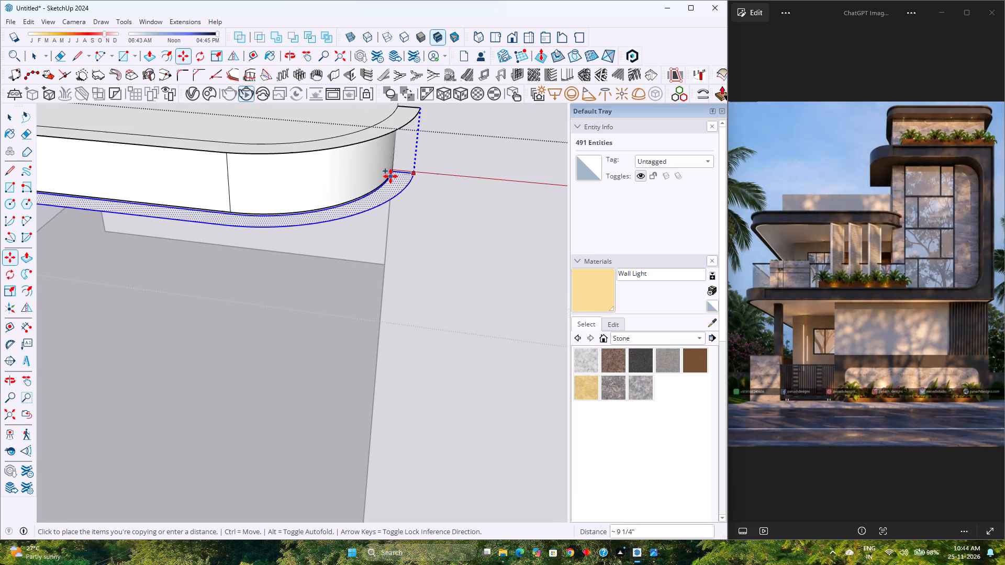
pyautogui.scroll(4, 373, 195)
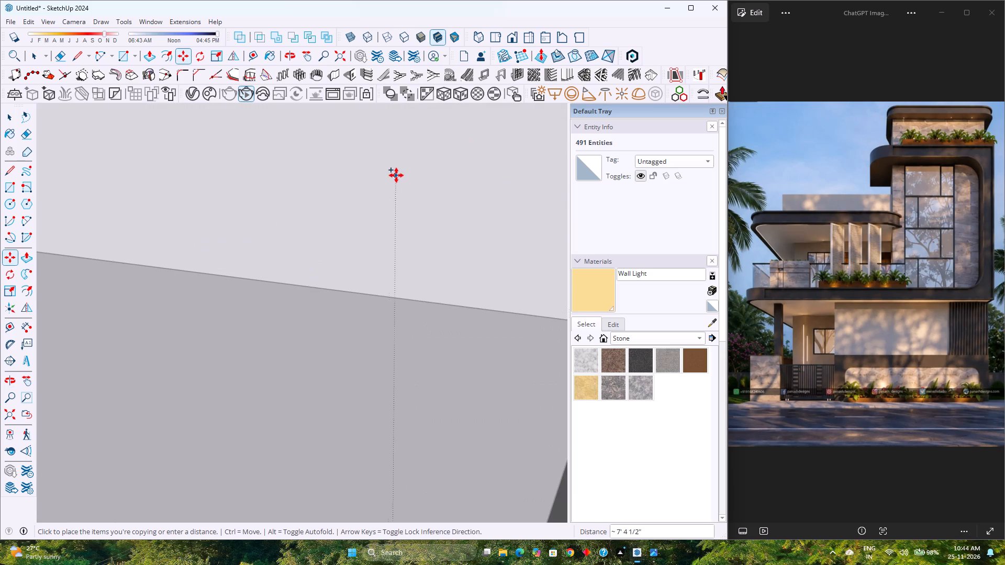
pyautogui.scroll(-4, 396, 174)
pyautogui.moveTo(395, 174); pyautogui.dragTo(378, 146, button='middle')
pyautogui.scroll(-7, 386, 149)
pyautogui.keyDown('shift'); pyautogui.moveTo(379, 145); pyautogui.dragTo(332, 262, button='middle'); pyautogui.keyUp('shift')
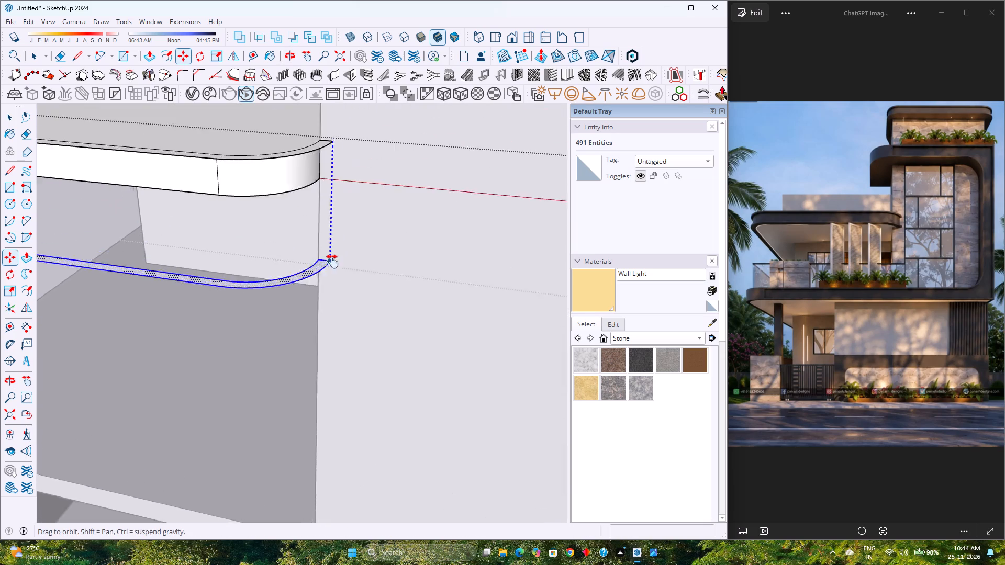
pyautogui.keyDown('shift'); pyautogui.moveTo(332, 262); pyautogui.dragTo(322, 324, button='middle'); pyautogui.keyUp('shift')
pyautogui.keyDown('shift'); pyautogui.middleClick(322, 324); pyautogui.keyUp('shift')
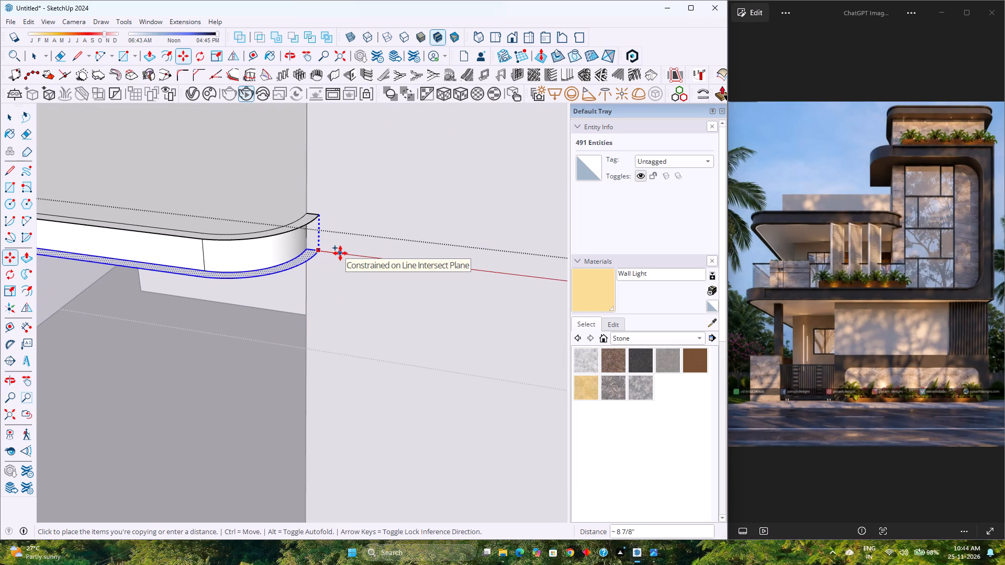
pyautogui.scroll(4, 340, 255)
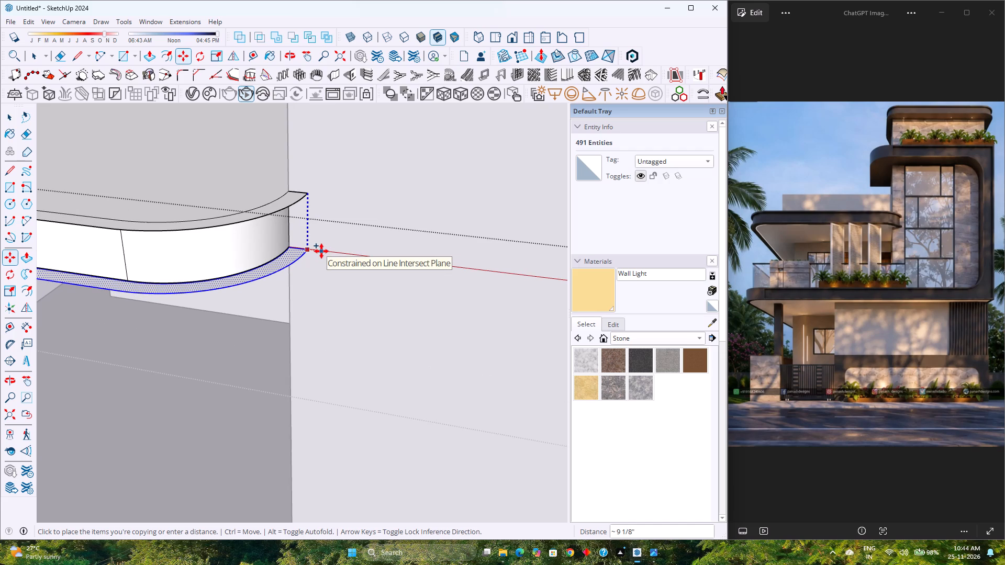
pyautogui.press('9')
pyautogui.press('Return')
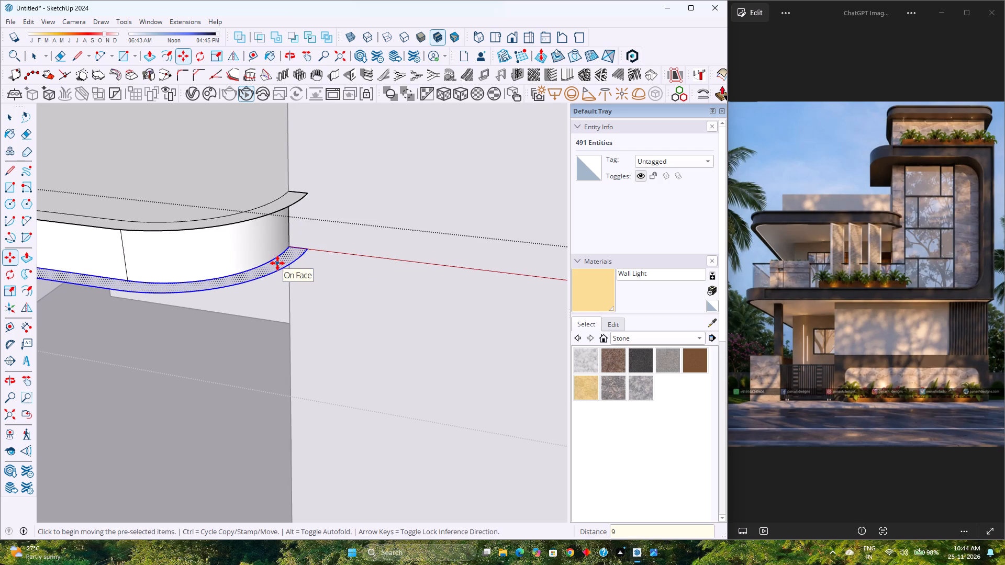
# Push/Pull the lower copied border strip downward by 3".
pyautogui.press('p')
pyautogui.click(284, 261)
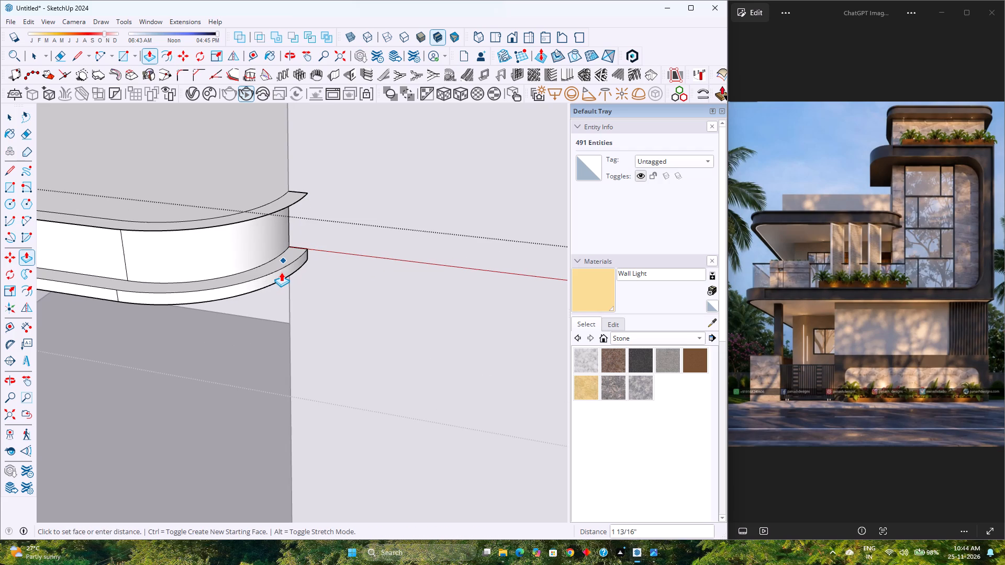
pyautogui.press('3')
pyautogui.press('Return')
# Push/Pull the roof slab's large top face upward by 3".
pyautogui.scroll(-16, 274, 285)
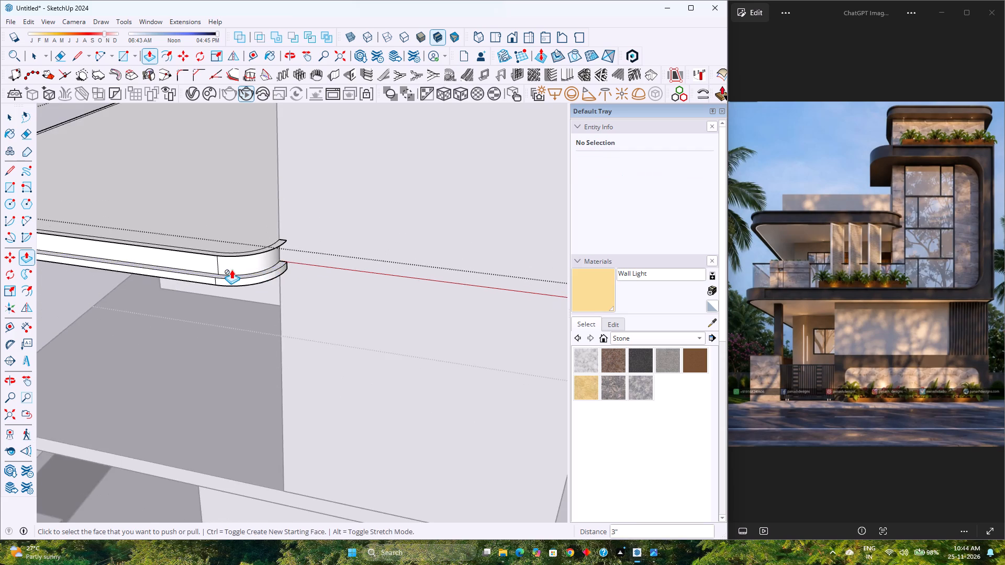
pyautogui.moveTo(229, 268); pyautogui.dragTo(373, 209, button='middle')
pyautogui.scroll(-8, 319, 240)
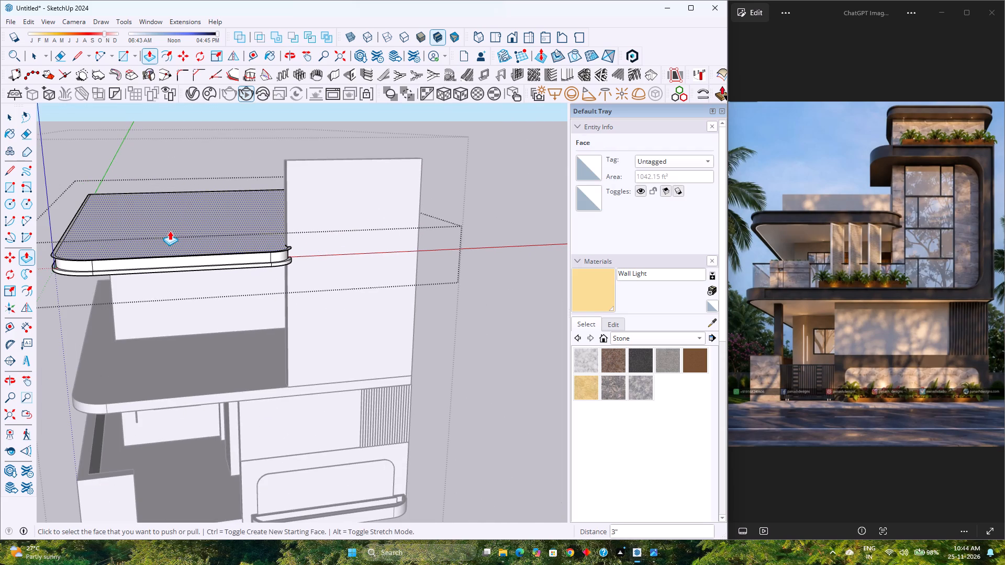
pyautogui.click(170, 231)
pyautogui.press('3')
pyautogui.press('Return')
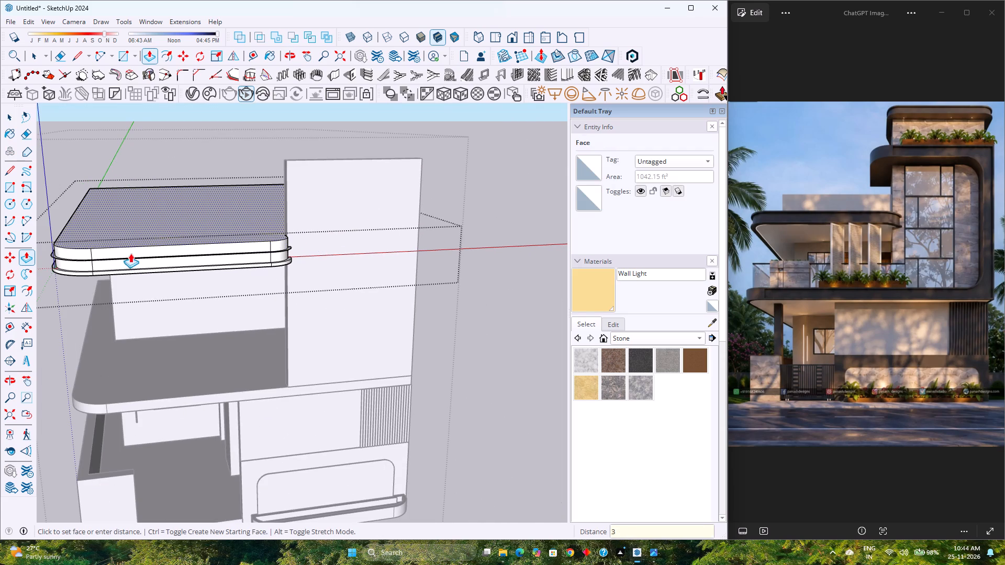
# Raise the upper border strip's face by the same 3" so it sits flush with the slab top.
pyautogui.scroll(-3, 123, 253)
pyautogui.moveTo(117, 245); pyautogui.dragTo(360, 274, button='middle')
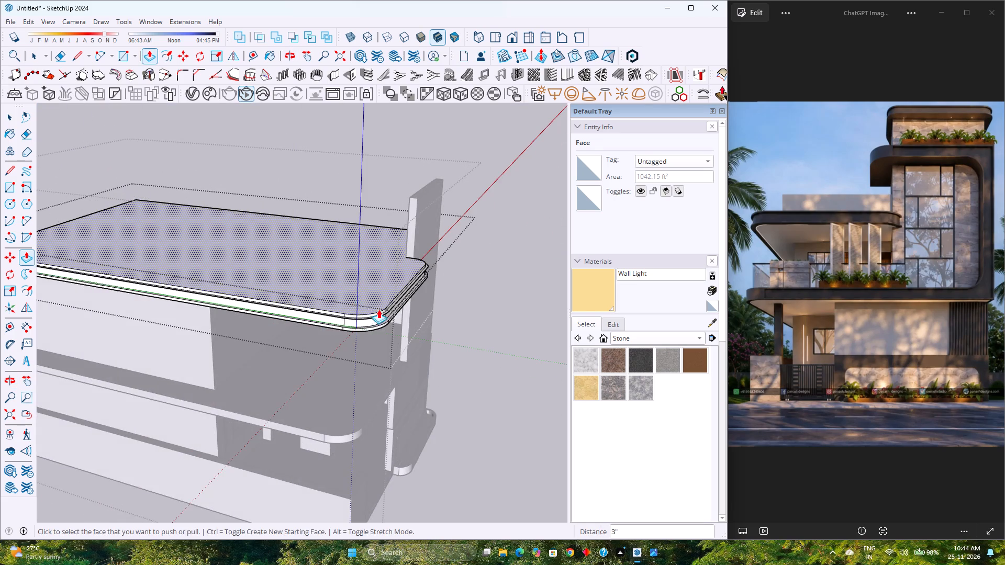
pyautogui.scroll(13, 383, 309)
pyautogui.doubleClick(404, 307)
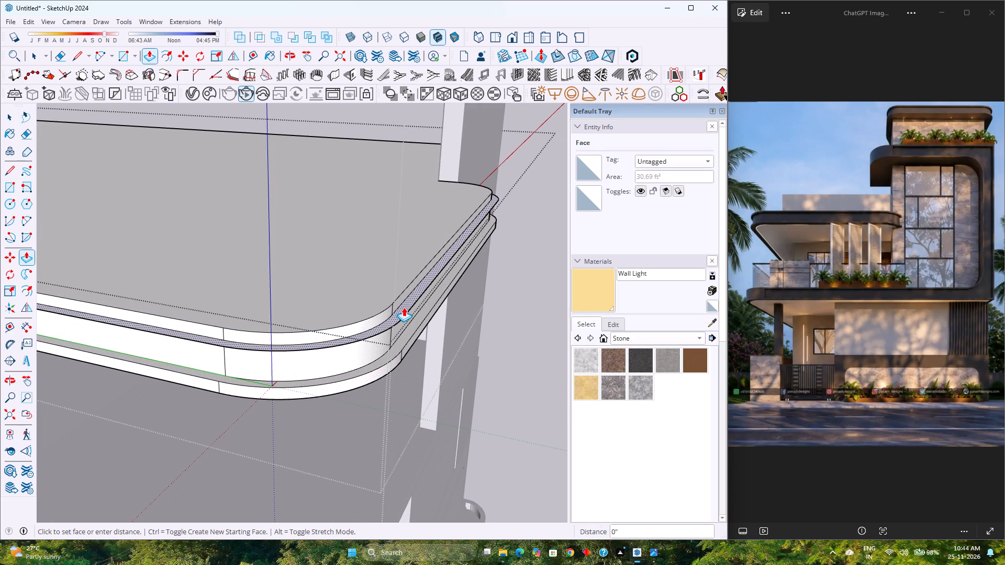
pyautogui.scroll(-8, 381, 297)
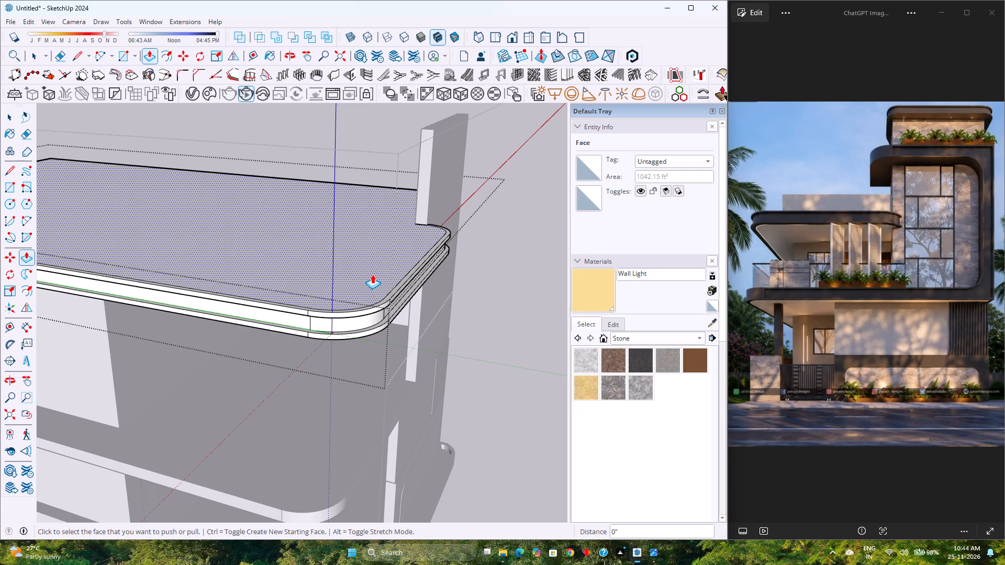
# Erase the inner border edges on the roof slab's top face along the front side, short side and both rounded corners.
pyautogui.press('e')
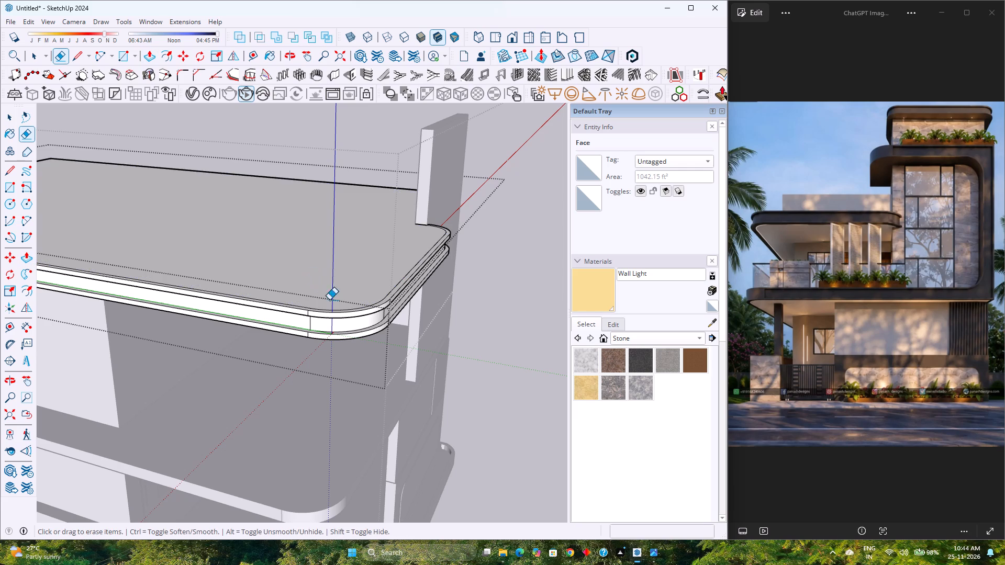
pyautogui.scroll(3, 341, 313)
pyautogui.scroll(-1, 356, 308)
pyautogui.scroll(3, 355, 308)
pyautogui.moveTo(355, 308); pyautogui.dragTo(377, 369, button='middle')
pyautogui.middleClick(377, 369)
pyautogui.scroll(3, 392, 290)
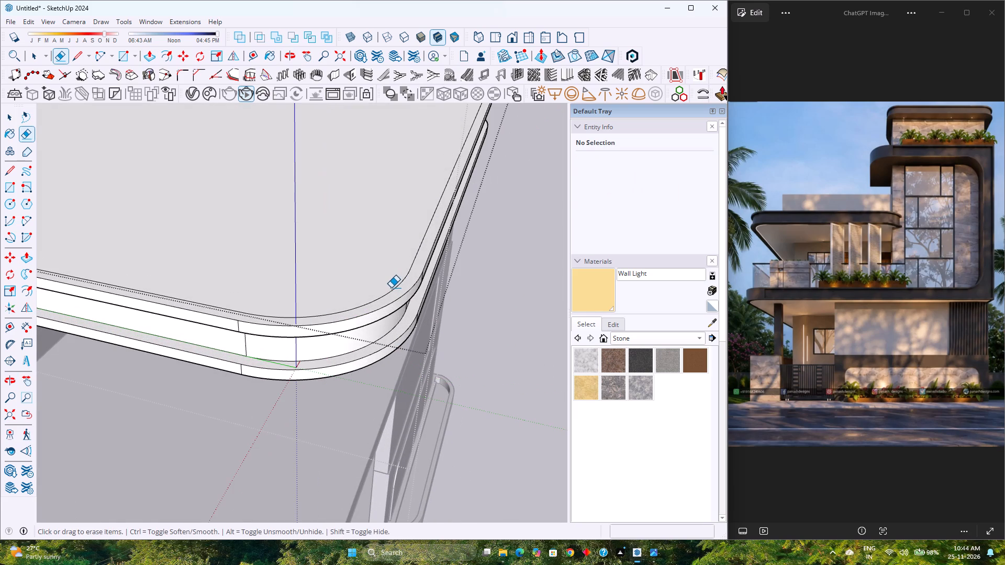
pyautogui.click(391, 288)
pyautogui.click(413, 257)
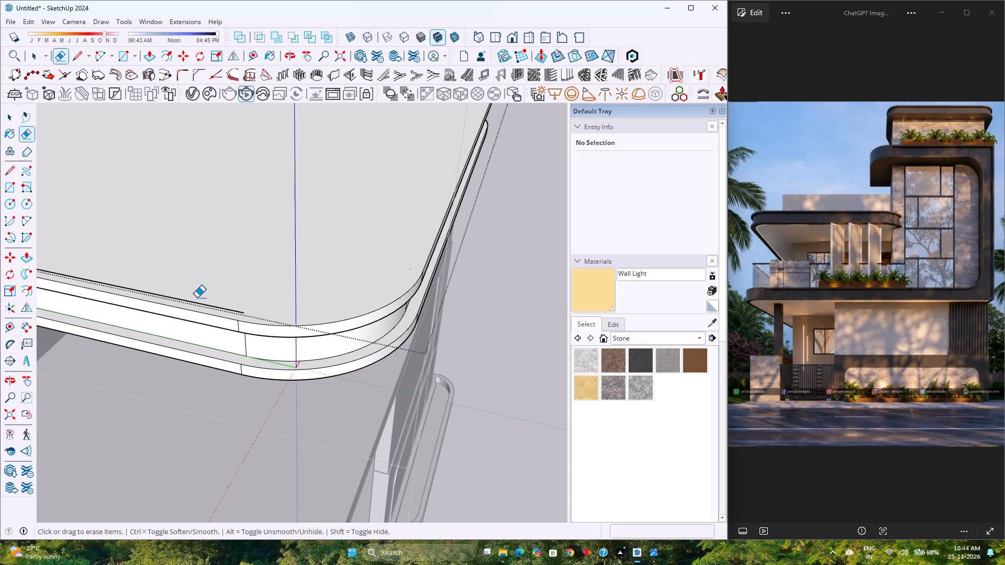
pyautogui.click(201, 304)
pyautogui.scroll(1, 369, 263)
pyautogui.scroll(-11, 369, 263)
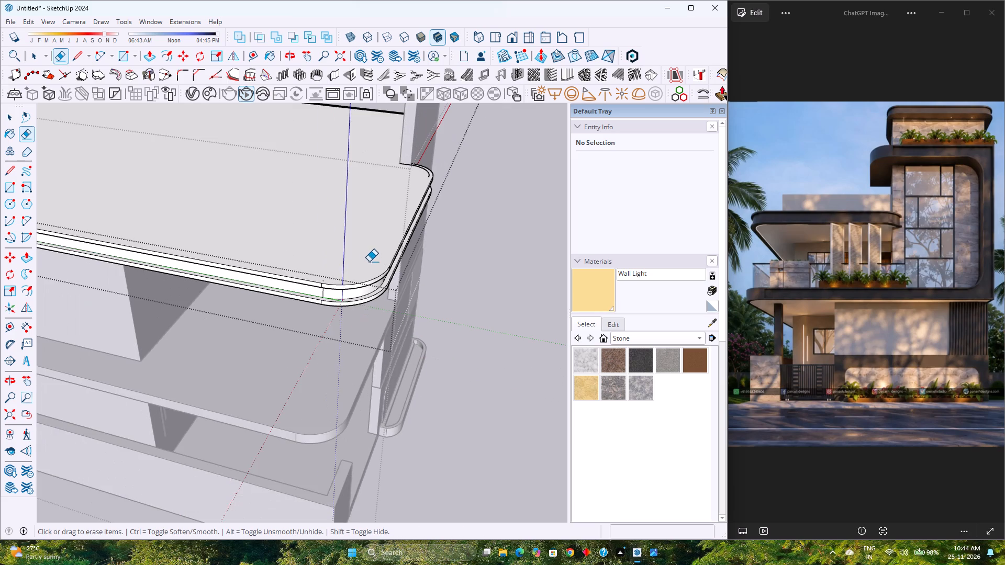
pyautogui.scroll(17, 406, 170)
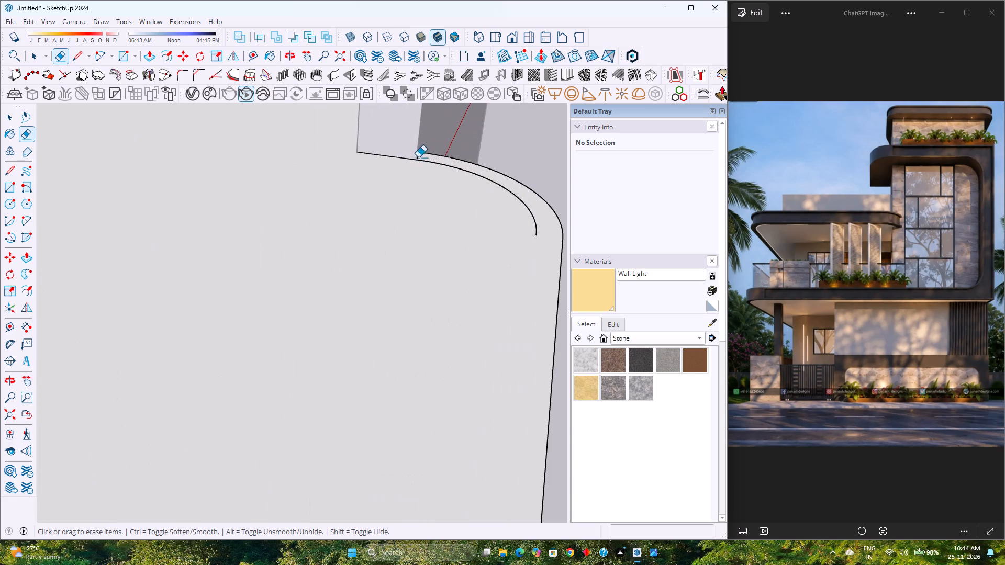
pyautogui.click(431, 164)
pyautogui.scroll(-3, 380, 168)
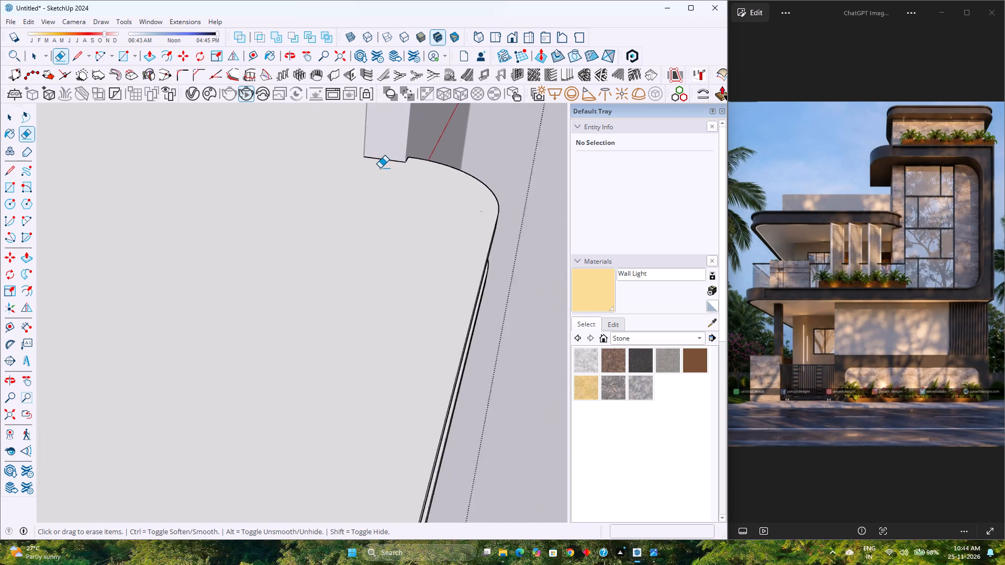
pyautogui.scroll(-12, 380, 168)
pyautogui.scroll(-13, 344, 205)
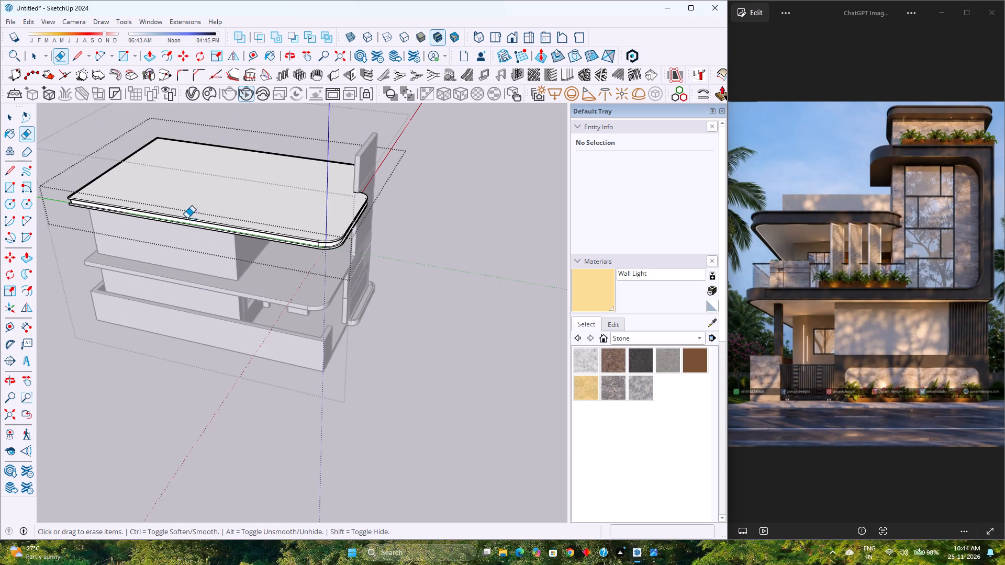
# Erase the remaining inner border edges on the slab's top face, beside the upright wall, along the back and at the far end.
pyautogui.scroll(6, 79, 201)
pyautogui.scroll(-4, 285, 201)
pyautogui.keyDown('shift'); pyautogui.moveTo(362, 191); pyautogui.dragTo(141, 355, button='middle'); pyautogui.keyUp('shift')
pyautogui.moveTo(168, 340); pyautogui.dragTo(198, 347, button='middle')
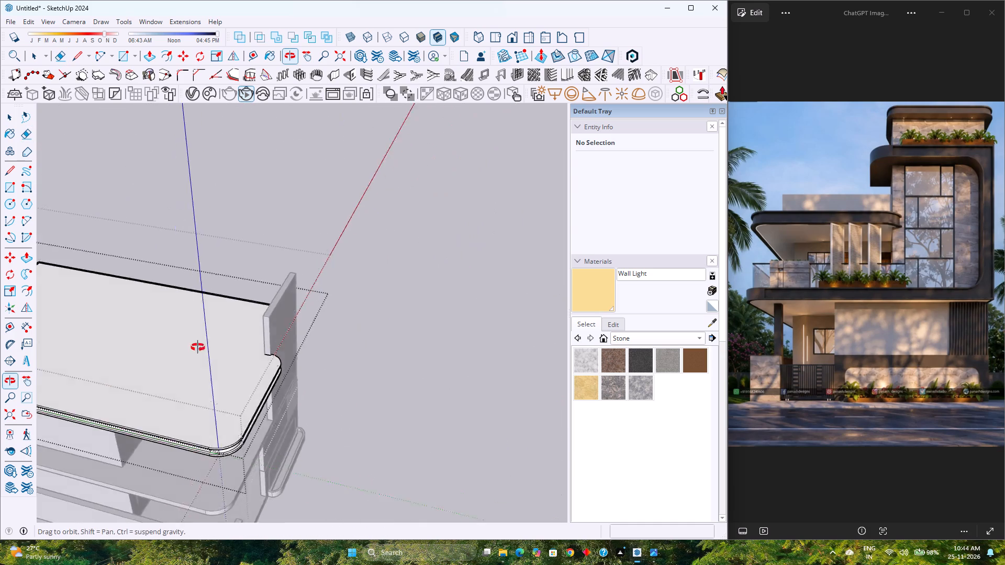
pyautogui.moveTo(198, 347); pyautogui.dragTo(350, 372, button='middle')
pyautogui.scroll(20, 288, 308)
pyautogui.scroll(3, 288, 308)
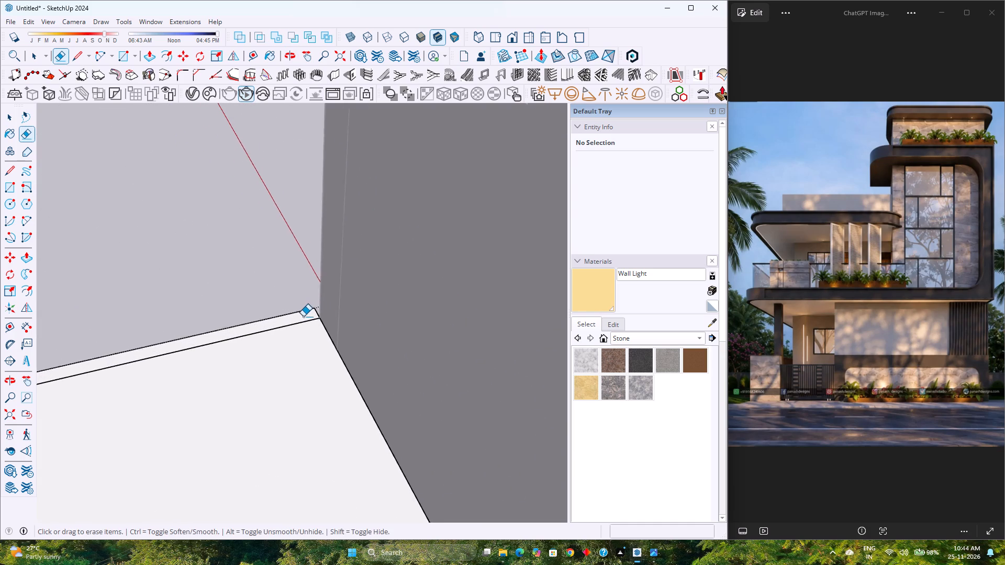
pyautogui.scroll(2, 303, 317)
pyautogui.moveTo(311, 318); pyautogui.dragTo(319, 328)
pyautogui.scroll(-5, 317, 330)
pyautogui.press('space')
pyautogui.scroll(-9, 314, 329)
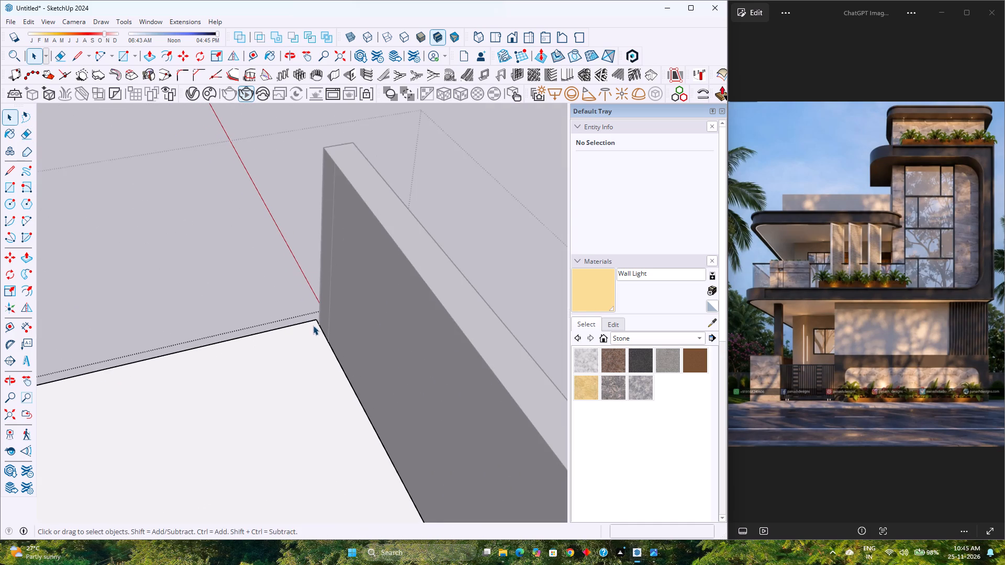
pyautogui.scroll(-13, 313, 325)
pyautogui.scroll(-16, 309, 313)
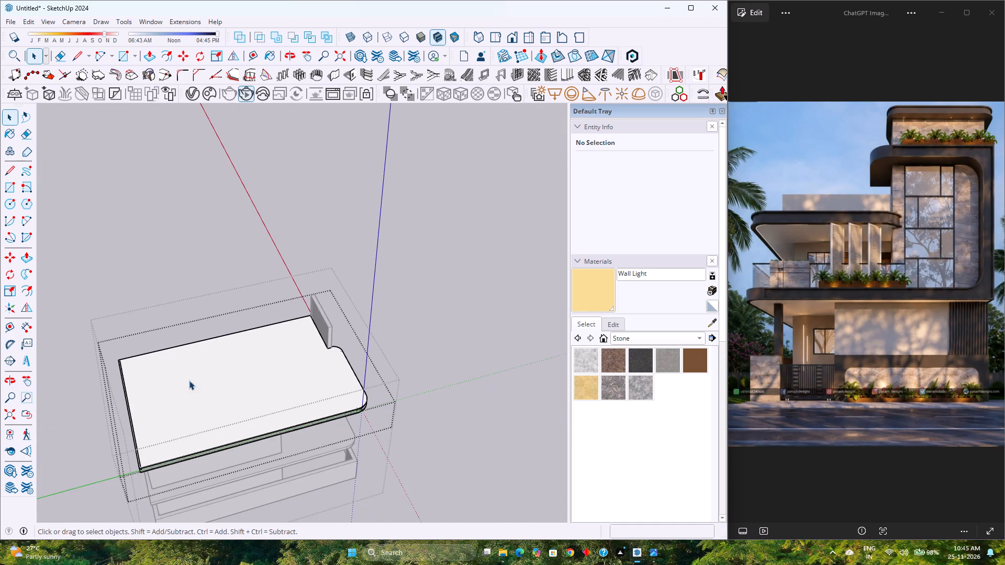
pyautogui.scroll(5, 128, 457)
pyautogui.click(142, 461)
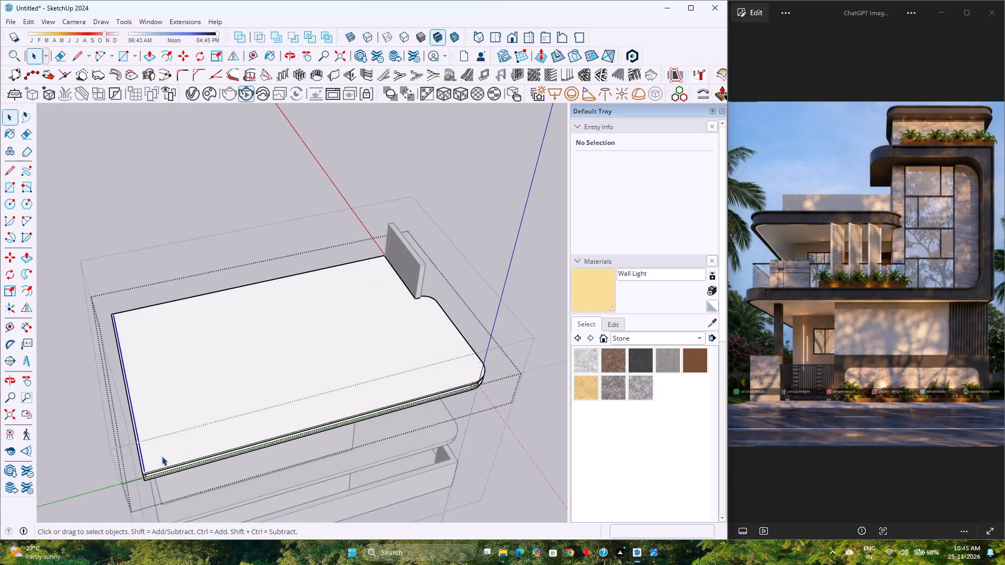
pyautogui.press('Delete')
# Hide the roof slab's large top face to expose the inside of the slab.
pyautogui.scroll(4, 205, 420)
pyautogui.click(205, 420)
pyautogui.rightClick(205, 420)
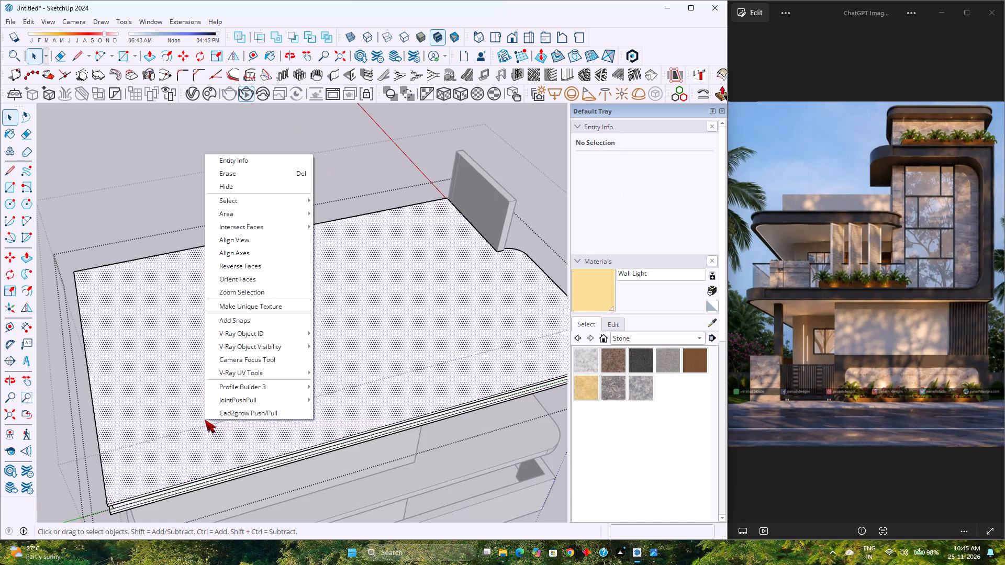
pyautogui.click(255, 188)
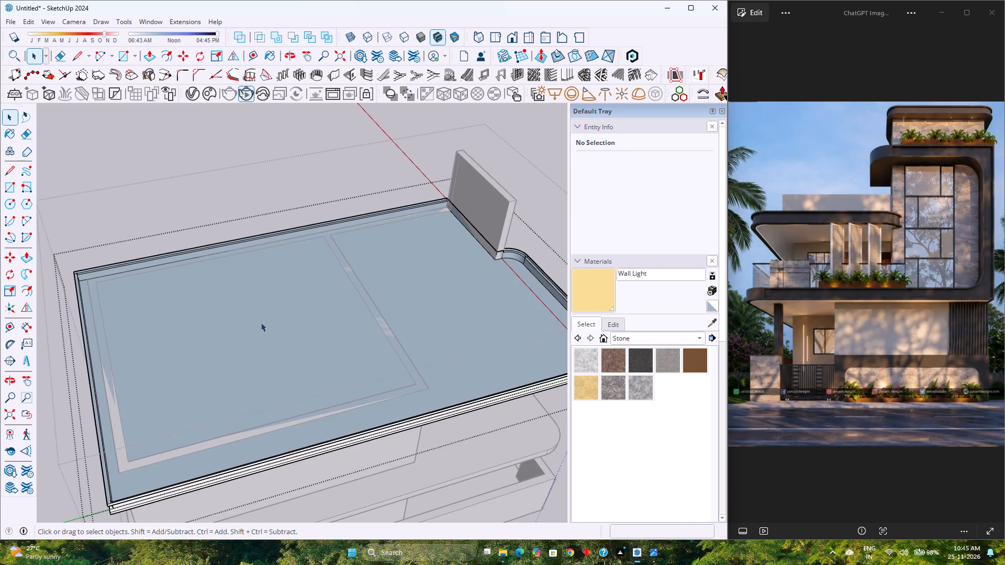
# Delete the stray short edge inside the slab at the square back corner of the far end.
pyautogui.scroll(15, 62, 250)
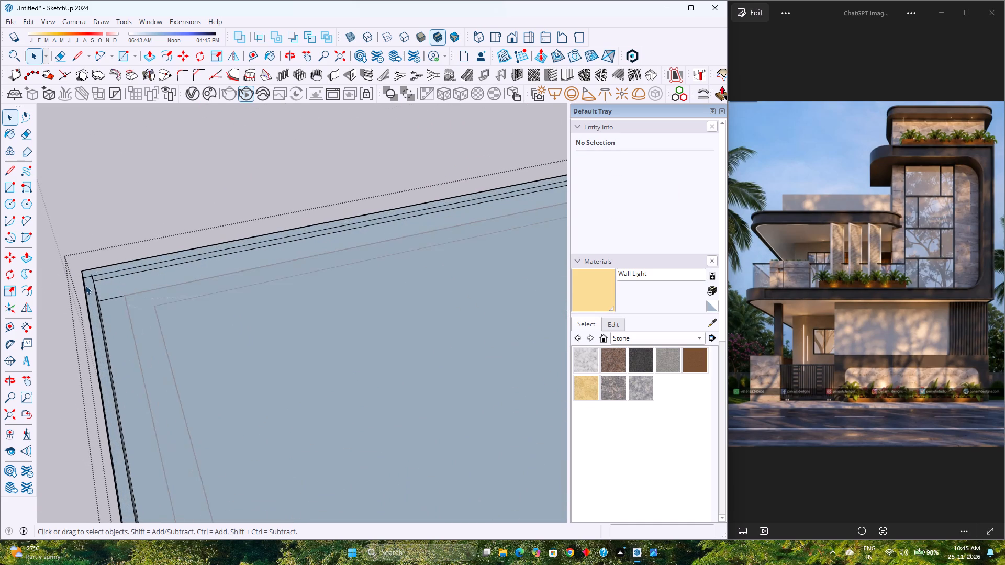
pyautogui.scroll(3, 85, 285)
pyautogui.moveTo(94, 277); pyautogui.dragTo(89, 227, button='middle')
pyautogui.middleClick(89, 227)
pyautogui.moveTo(100, 234); pyautogui.dragTo(94, 385, button='middle')
pyautogui.middleClick(94, 385)
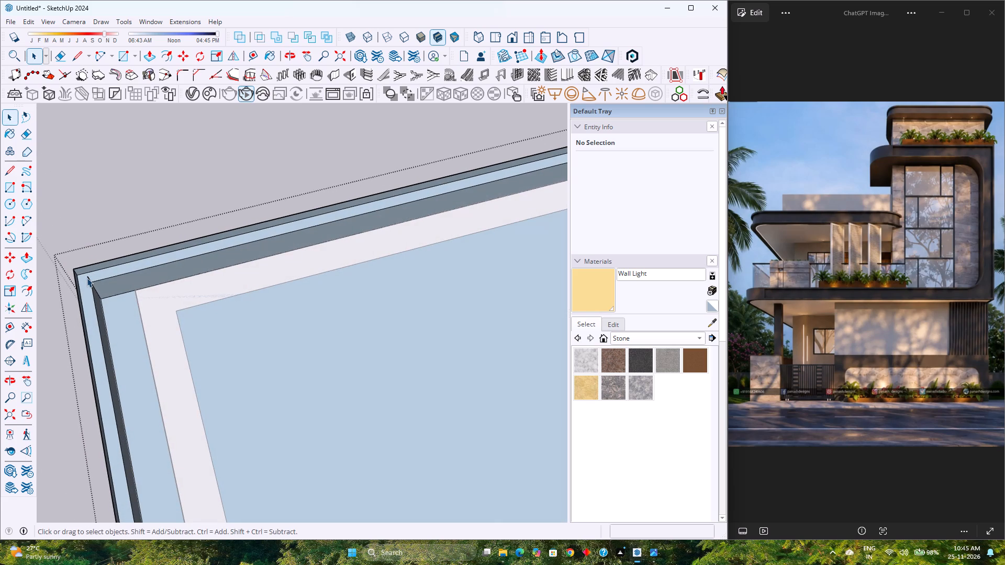
pyautogui.click(88, 278)
pyautogui.press('Delete')
# Delete the three stray short edges inside the slab where the rounded corners meet the straight sides.
pyautogui.scroll(-20, 133, 294)
pyautogui.scroll(-2, 133, 294)
pyautogui.scroll(2, 419, 299)
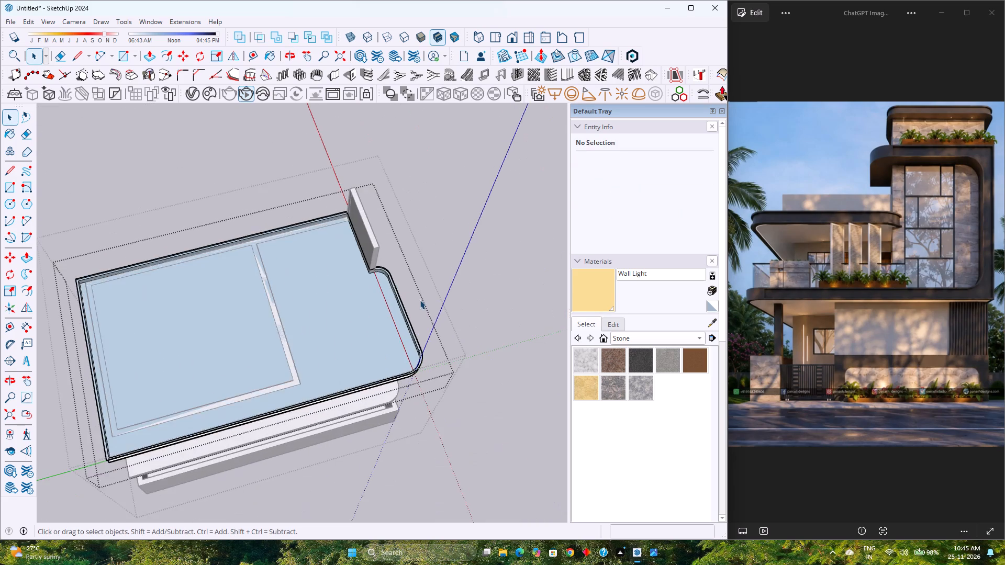
pyautogui.scroll(15, 388, 268)
pyautogui.scroll(5, 337, 288)
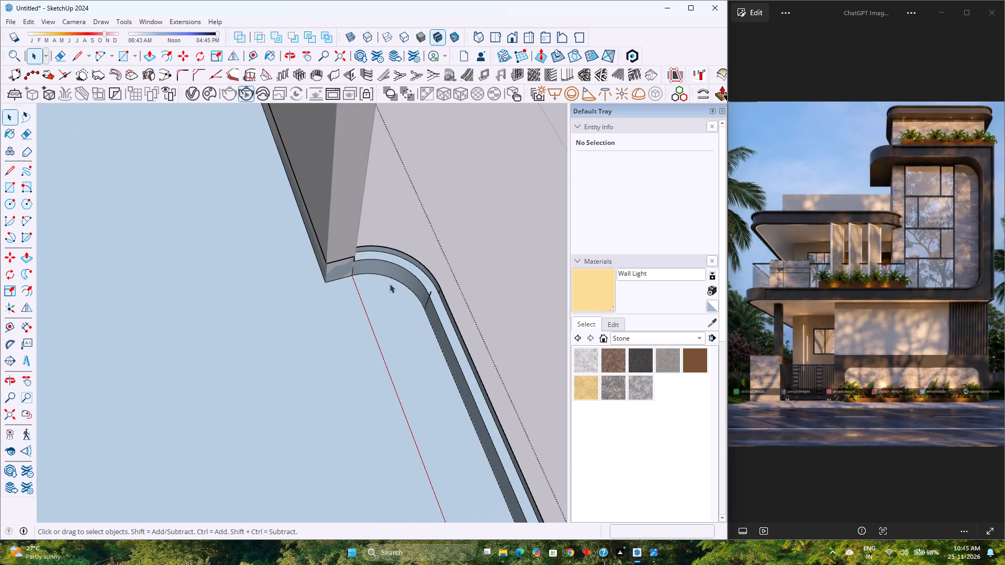
pyautogui.scroll(6, 429, 292)
pyautogui.moveTo(432, 295); pyautogui.dragTo(442, 285, button='middle')
pyautogui.scroll(3, 432, 290)
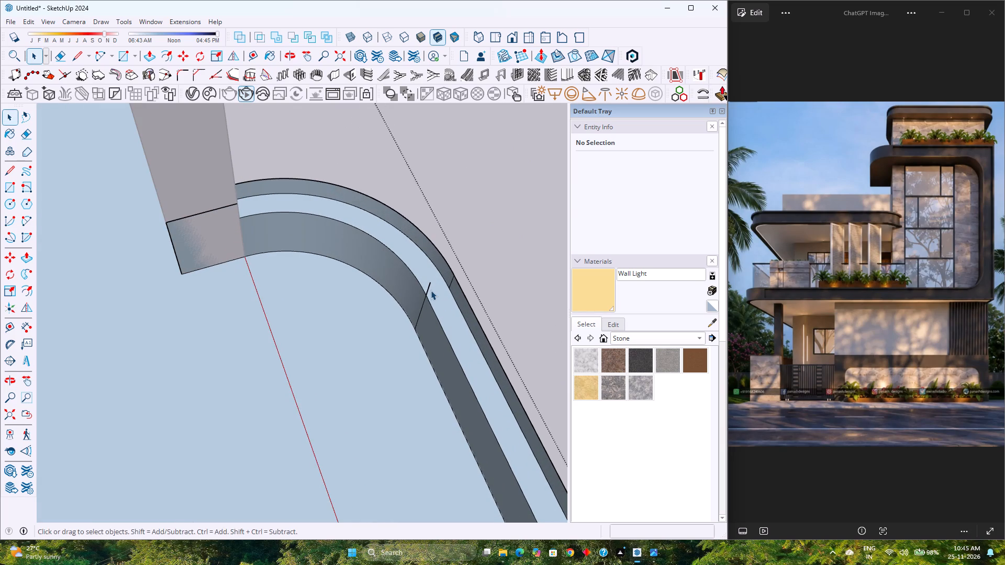
pyautogui.click(428, 285)
pyautogui.press('Delete')
pyautogui.scroll(-7, 332, 286)
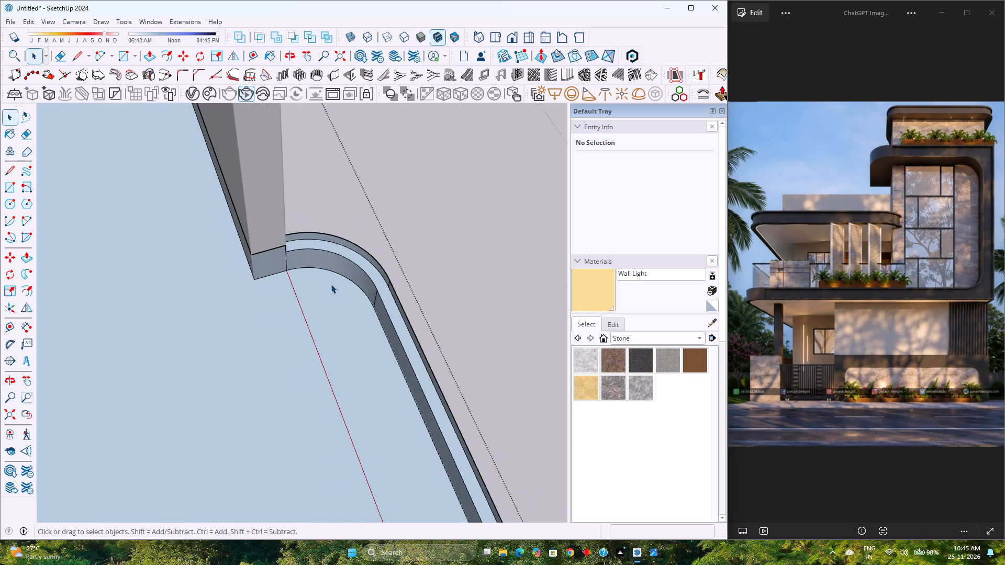
pyautogui.scroll(-16, 331, 284)
pyautogui.scroll(3, 403, 392)
pyautogui.moveTo(404, 399); pyautogui.dragTo(443, 359, button='middle')
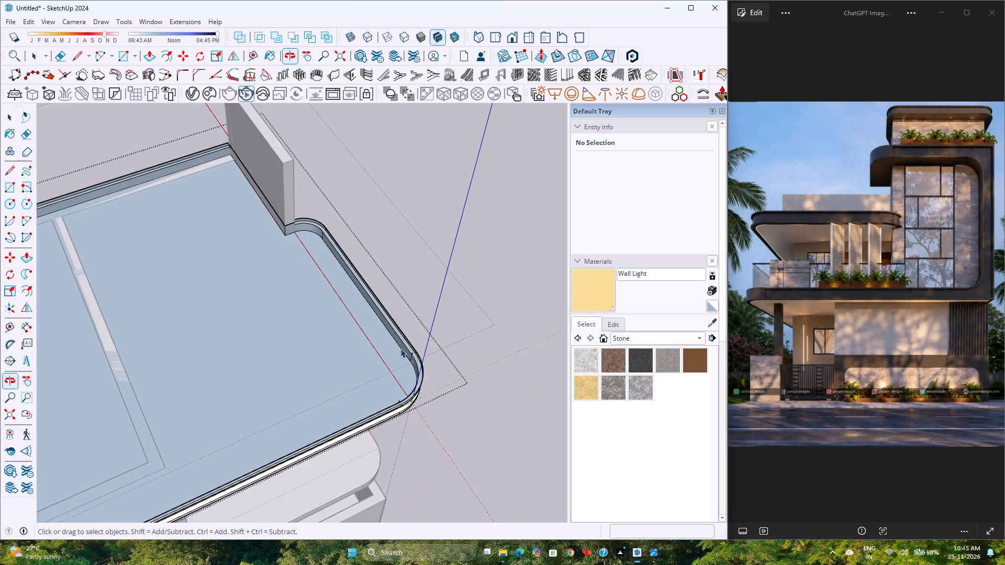
pyautogui.scroll(18, 404, 343)
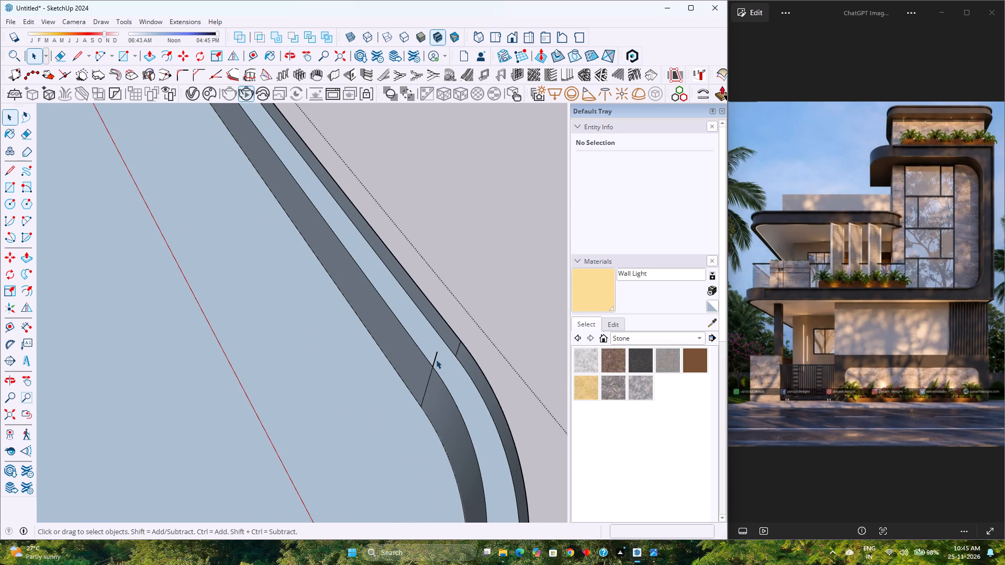
pyautogui.click(436, 359)
pyautogui.press('Delete')
pyautogui.scroll(-13, 390, 282)
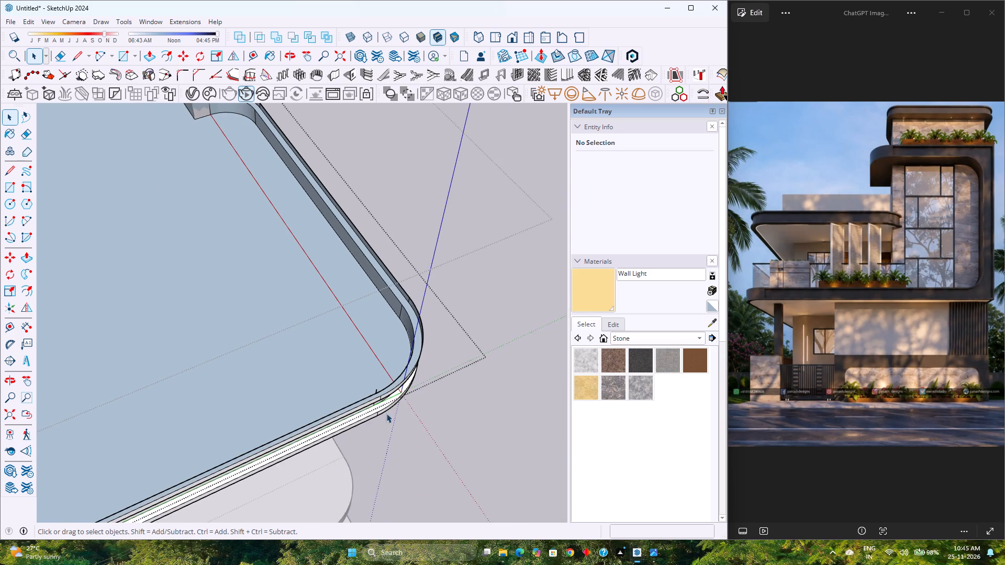
pyautogui.scroll(10, 383, 405)
pyautogui.click(369, 379)
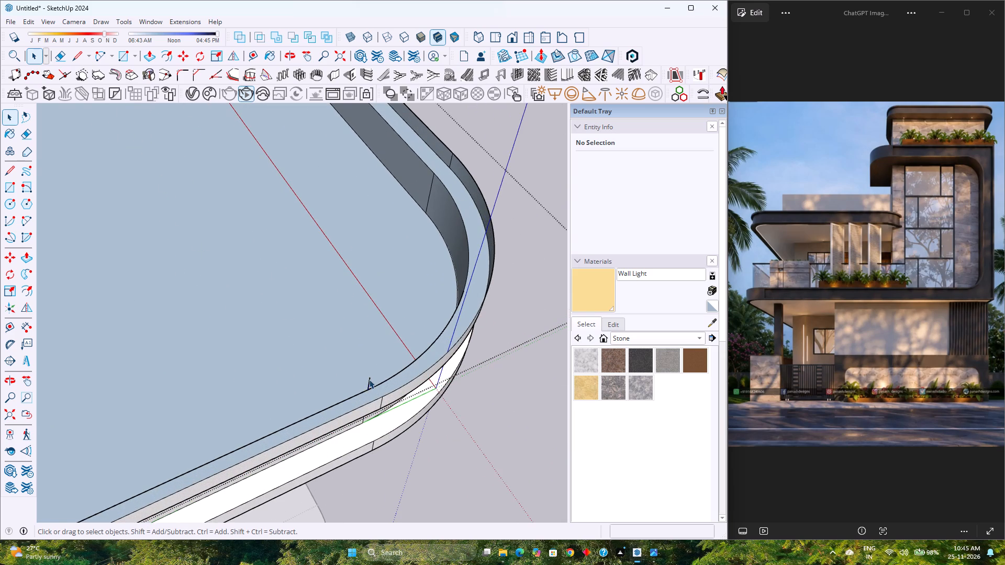
pyautogui.press('Delete')
# Delete the stray 3" edge inside the slab at the square front corner of the far end.
pyautogui.scroll(-20, 398, 328)
pyautogui.scroll(-7, 398, 328)
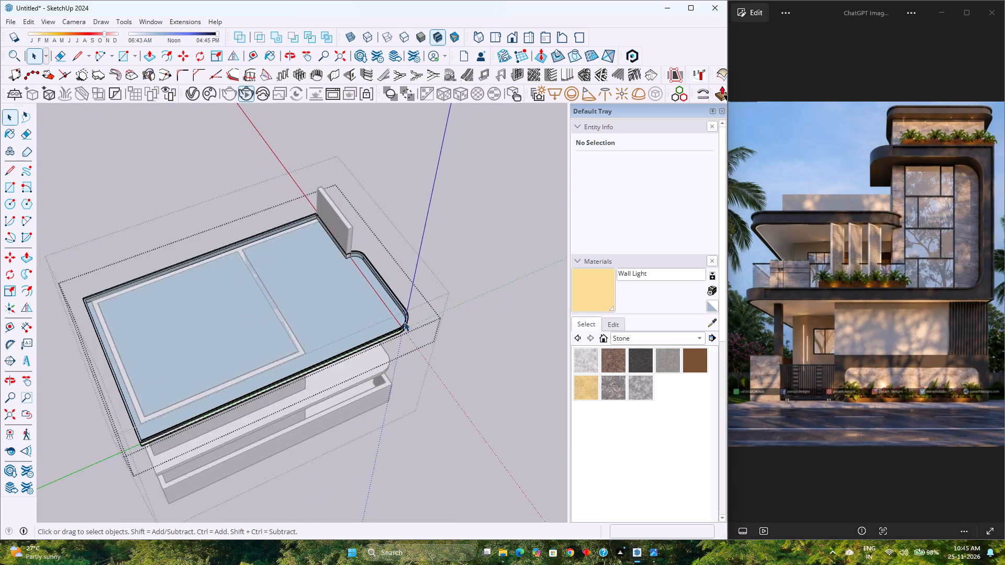
pyautogui.scroll(-3, 404, 322)
pyautogui.moveTo(254, 416); pyautogui.dragTo(146, 423, button='middle')
pyautogui.middleClick(146, 423)
pyautogui.scroll(17, 169, 361)
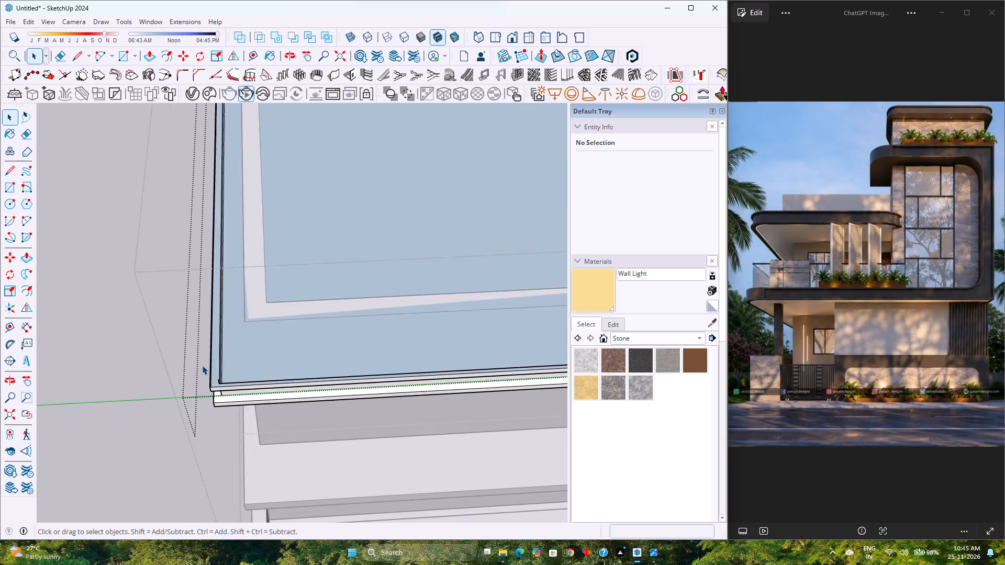
pyautogui.scroll(9, 202, 365)
pyautogui.moveTo(245, 400); pyautogui.dragTo(110, 405, button='middle')
pyautogui.scroll(4, 180, 344)
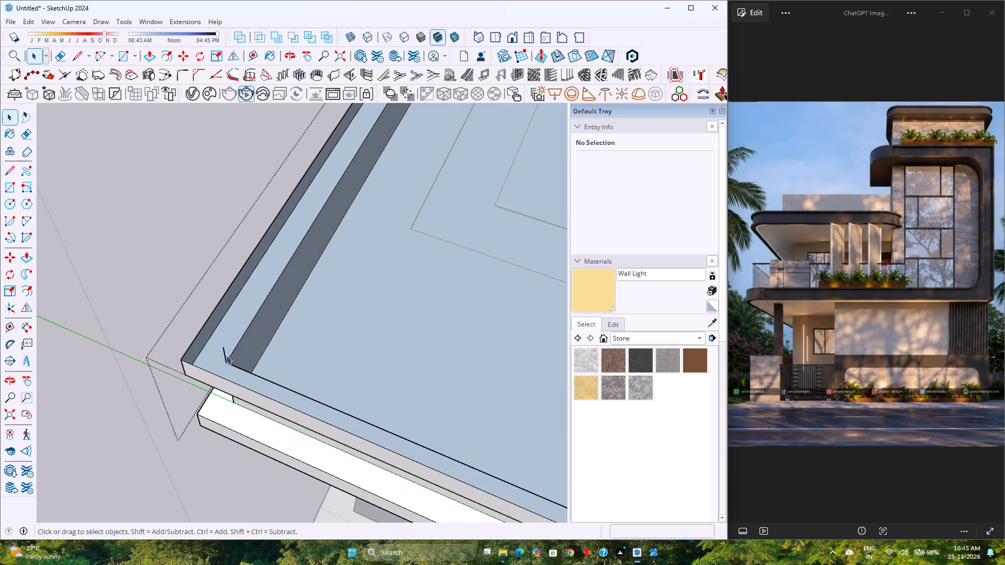
pyautogui.click(225, 352)
pyautogui.press('Delete')
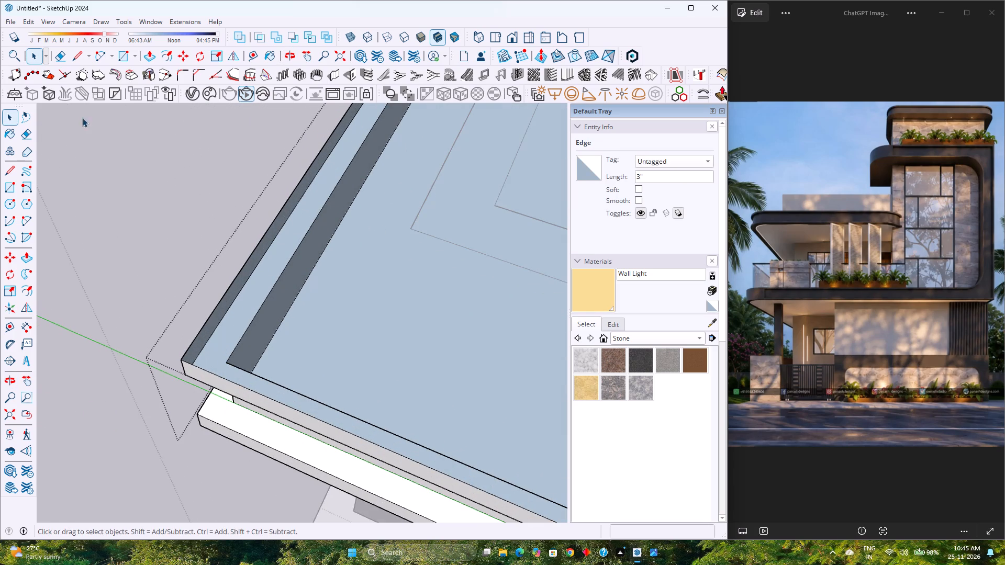
# Unhide the roof slab's large top face.
pyautogui.click(26, 18)
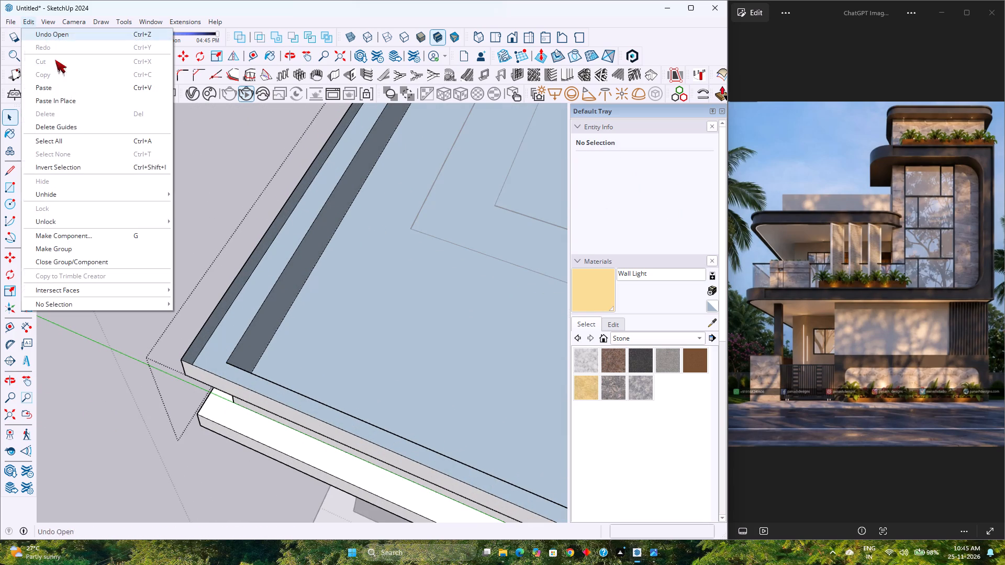
pyautogui.click(207, 219)
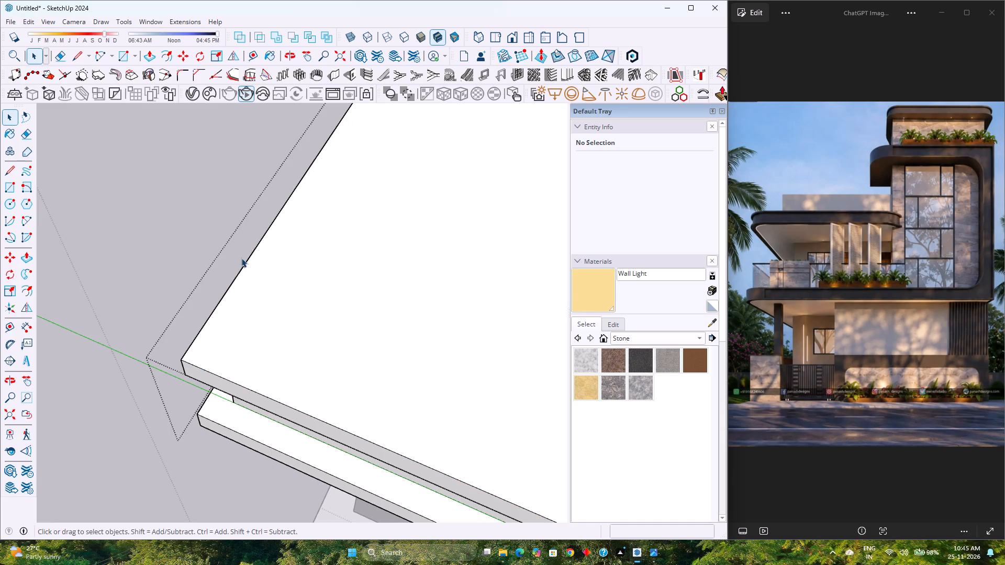
# Examine the roof slab's top, rounded corners and underside around the house from the front and from below.
pyautogui.scroll(-7, 239, 257)
pyautogui.moveTo(283, 375); pyautogui.dragTo(231, 322, button='middle')
pyautogui.scroll(-13, 231, 307)
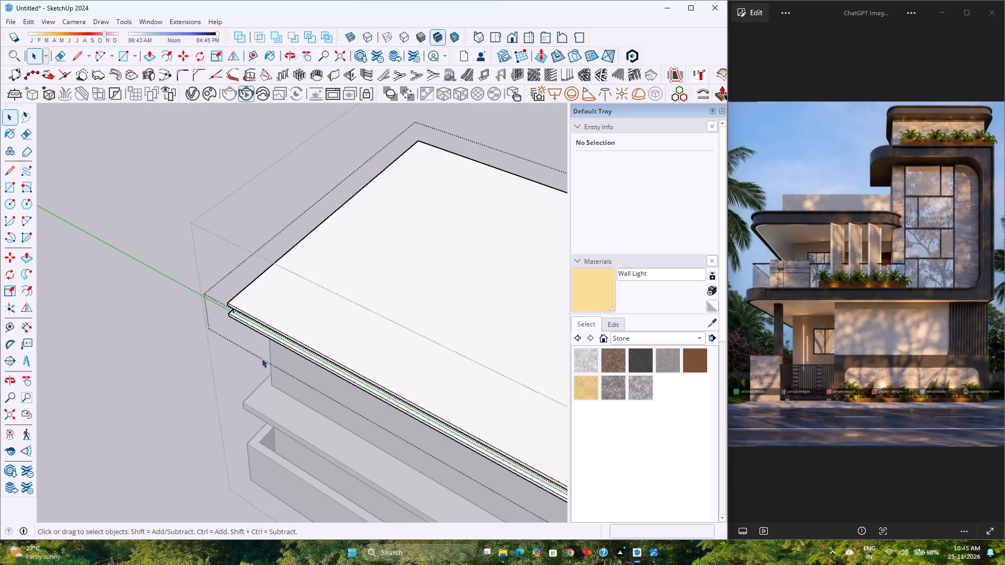
pyautogui.moveTo(257, 355); pyautogui.dragTo(176, 266, button='middle')
pyautogui.scroll(-4, 176, 262)
pyautogui.moveTo(253, 296); pyautogui.dragTo(171, 229, button='middle')
pyautogui.scroll(-4, 166, 228)
pyautogui.moveTo(249, 246); pyautogui.dragTo(157, 224, button='middle')
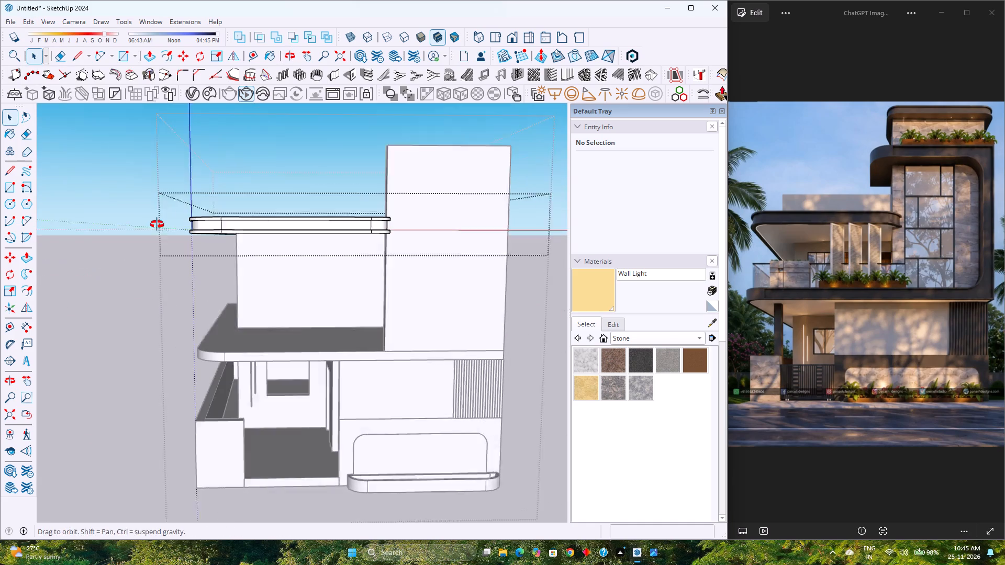
pyautogui.moveTo(157, 224); pyautogui.dragTo(157, 224, button='middle')
pyautogui.scroll(4, 199, 204)
pyautogui.moveTo(214, 268); pyautogui.dragTo(228, 215, button='middle')
pyautogui.scroll(2, 229, 204)
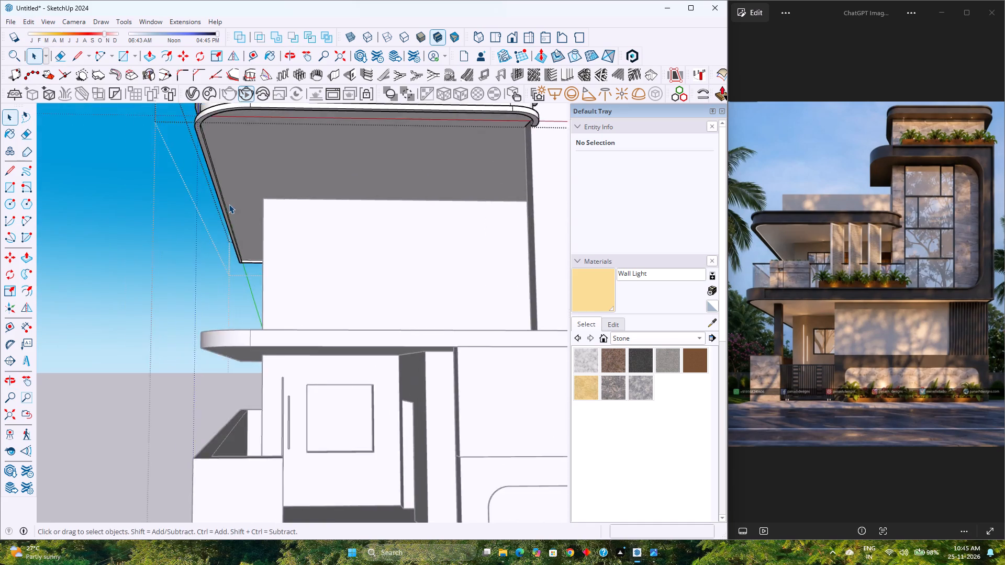
pyautogui.scroll(9, 229, 204)
pyautogui.moveTo(246, 227); pyautogui.dragTo(240, 269, button='middle')
pyautogui.click(281, 198)
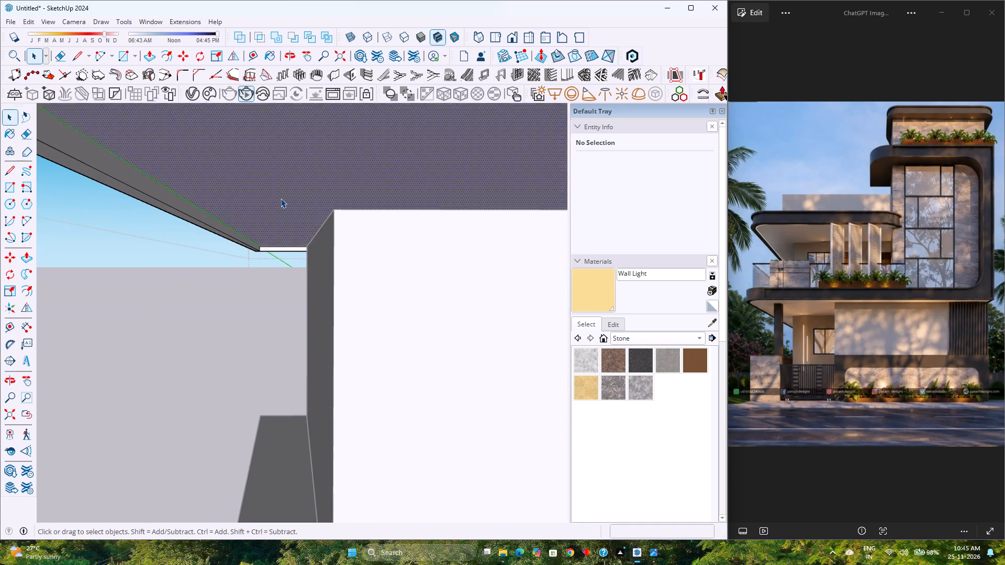
pyautogui.scroll(-8, 279, 198)
pyautogui.moveTo(279, 200); pyautogui.dragTo(210, 206, button='middle')
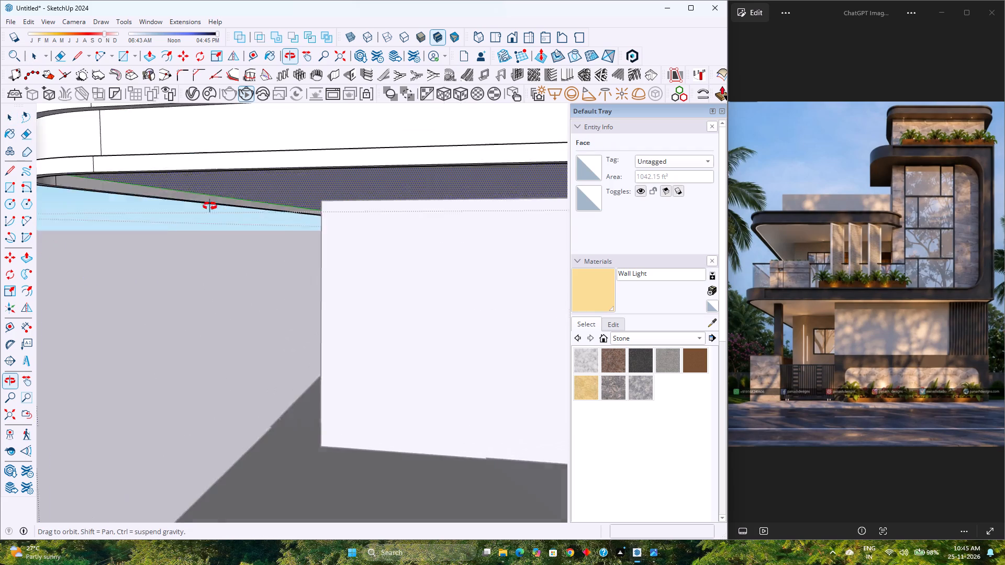
pyautogui.moveTo(210, 206); pyautogui.dragTo(249, 187, button='middle')
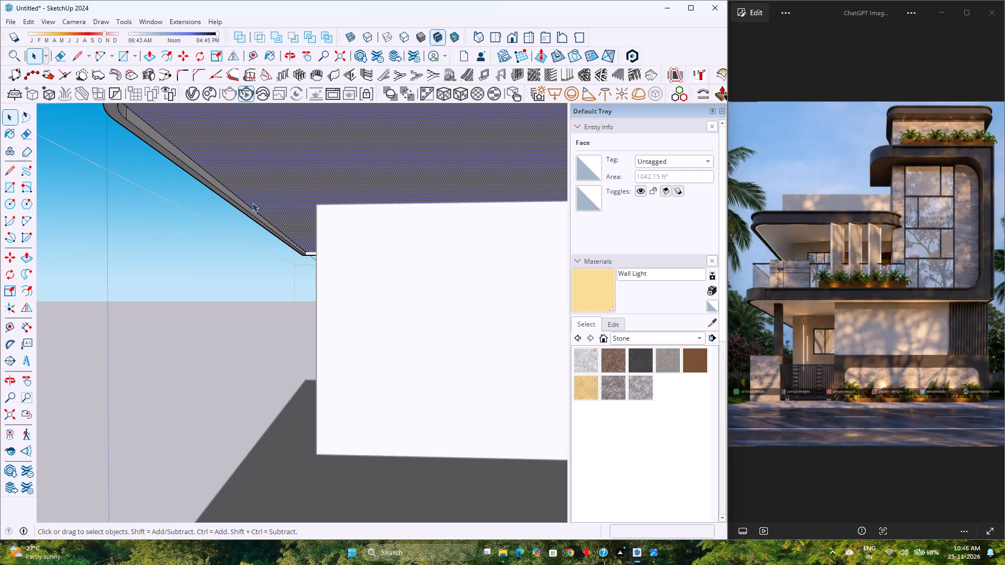
pyautogui.scroll(-12, 107, 189)
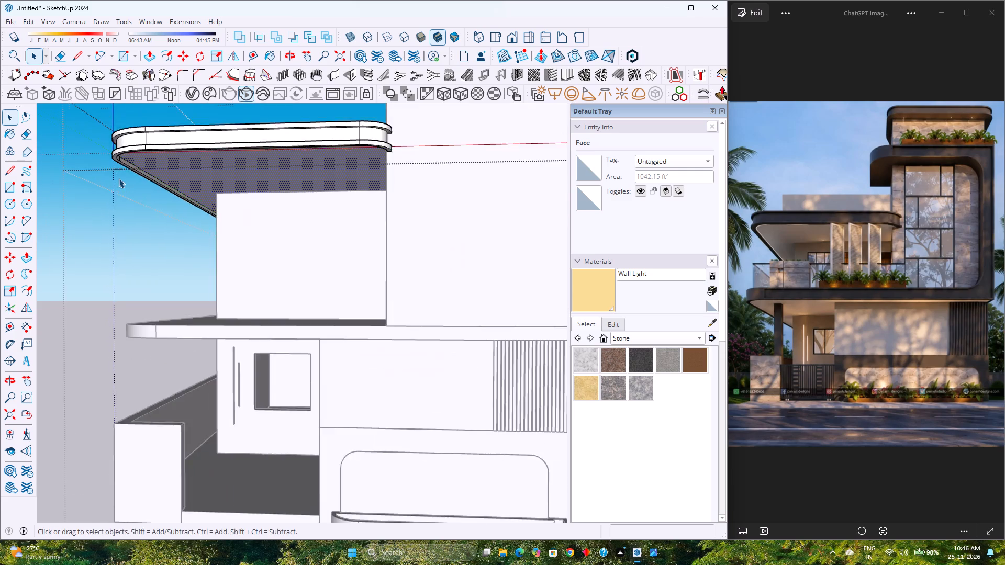
pyautogui.scroll(-2, 119, 178)
pyautogui.press('Escape')
pyautogui.scroll(-2, 119, 178)
pyautogui.moveTo(120, 178); pyautogui.dragTo(211, 212, button='middle')
pyautogui.scroll(5, 351, 176)
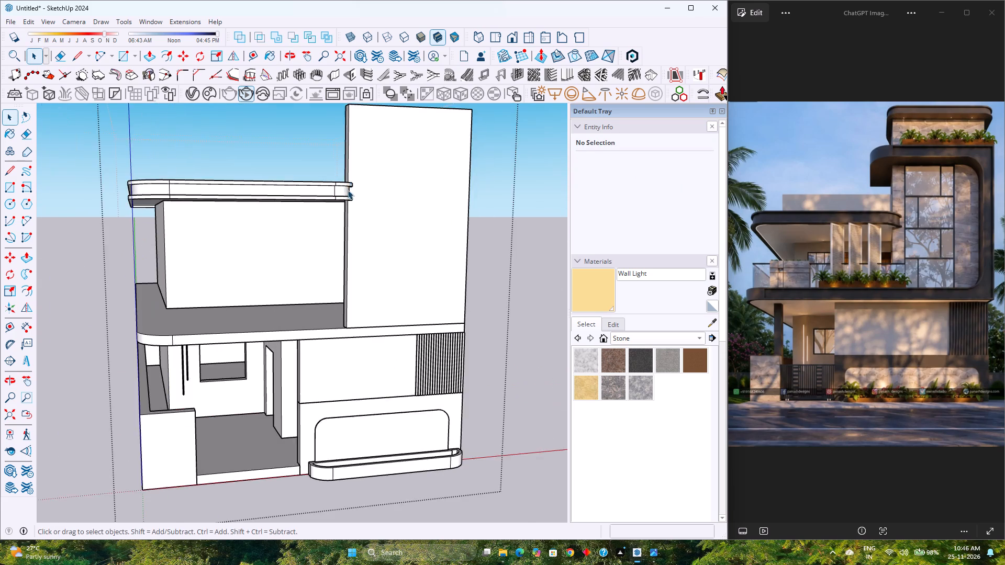
pyautogui.scroll(5, 348, 190)
pyautogui.moveTo(348, 190); pyautogui.dragTo(195, 245, button='middle')
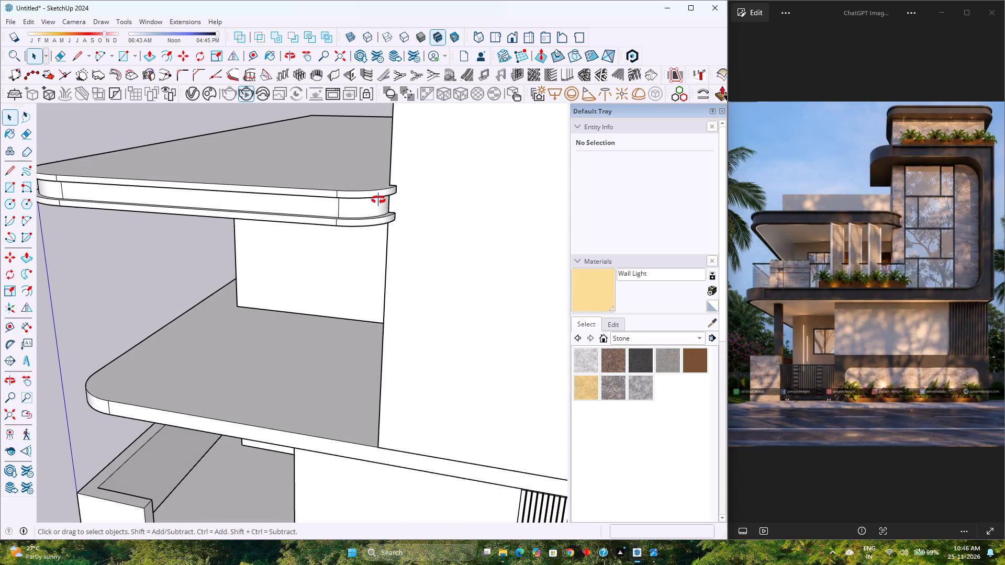
pyautogui.moveTo(378, 200); pyautogui.dragTo(405, 178, button='middle')
pyautogui.scroll(-4, 372, 184)
pyautogui.moveTo(305, 237); pyautogui.dragTo(326, 185, button='middle')
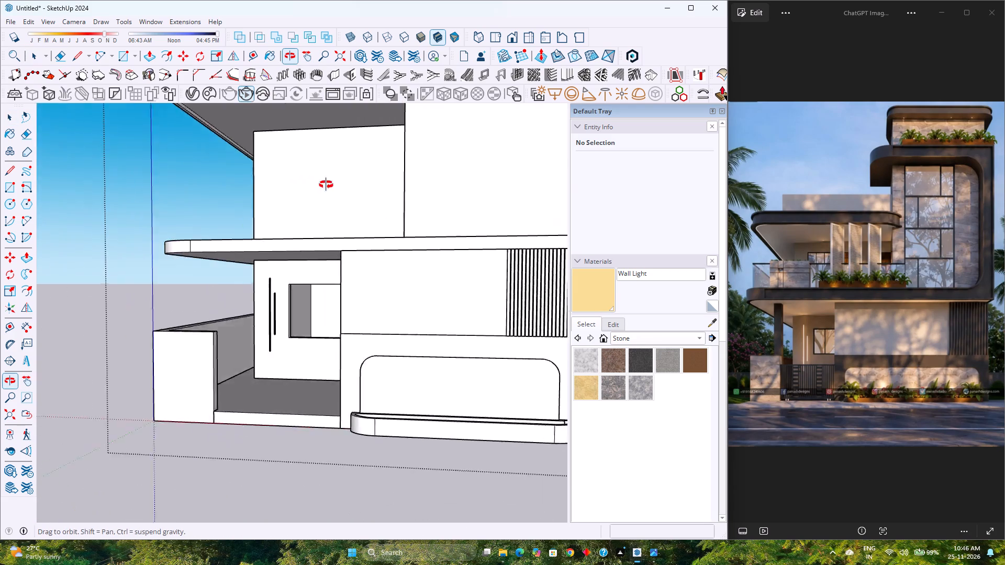
pyautogui.moveTo(326, 185); pyautogui.dragTo(358, 245, button='middle')
pyautogui.scroll(1, 358, 245)
pyautogui.scroll(-7, 352, 242)
pyautogui.moveTo(327, 326); pyautogui.dragTo(331, 182, button='middle')
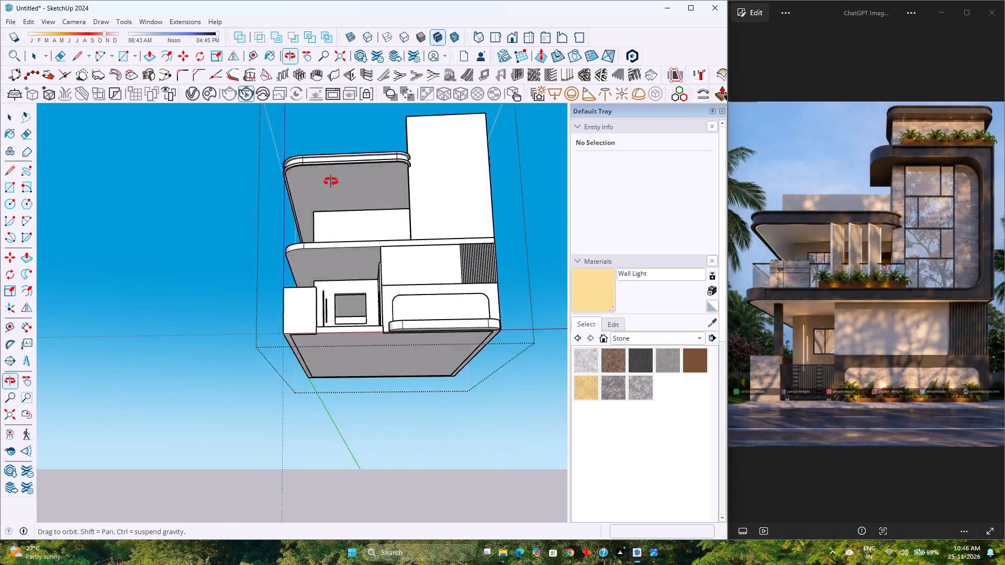
pyautogui.moveTo(331, 182); pyautogui.dragTo(423, 156, button='middle')
pyautogui.scroll(9, 456, 207)
pyautogui.moveTo(437, 195); pyautogui.dragTo(360, 188, button='middle')
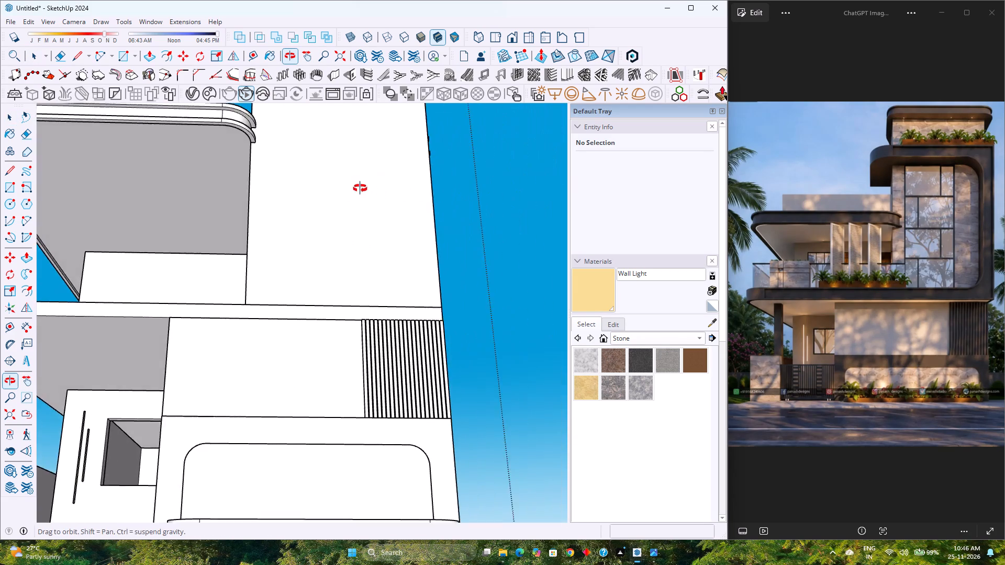
pyautogui.moveTo(360, 188); pyautogui.dragTo(411, 209, button='middle')
pyautogui.scroll(-5, 302, 196)
pyautogui.moveTo(299, 197); pyautogui.dragTo(234, 214, button='middle')
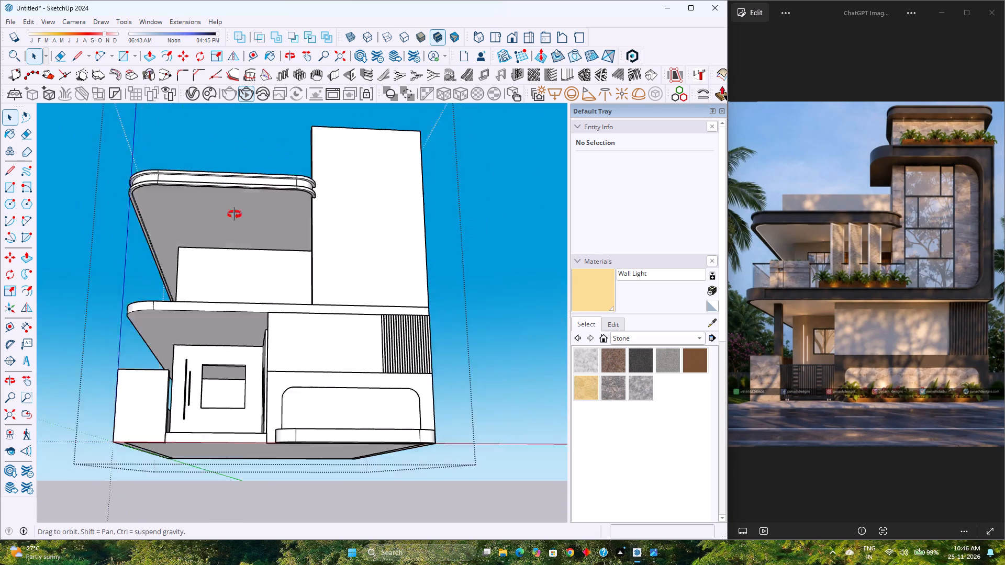
pyautogui.moveTo(234, 214); pyautogui.dragTo(187, 257, button='middle')
pyautogui.scroll(5, 161, 272)
pyautogui.moveTo(127, 255); pyautogui.dragTo(222, 237, button='middle')
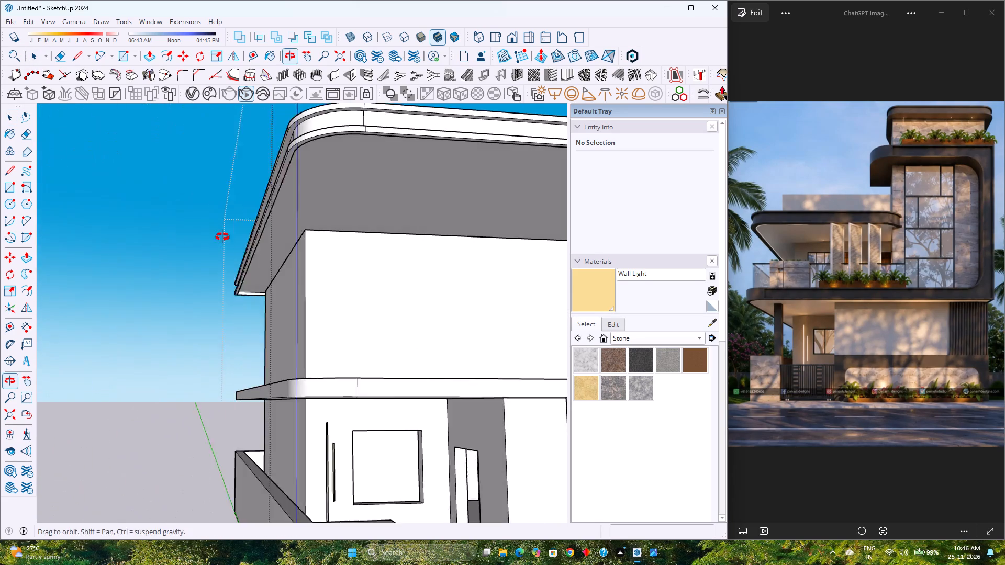
pyautogui.moveTo(222, 237); pyautogui.dragTo(229, 234, button='middle')
pyautogui.middleClick(229, 234)
# Push/Pull the roof slab's recessed underside face 3" until it is flush with the bottom of the lower band.
pyautogui.scroll(5, 291, 223)
pyautogui.doubleClick(291, 223)
pyautogui.scroll(3, 291, 223)
pyautogui.click(293, 222)
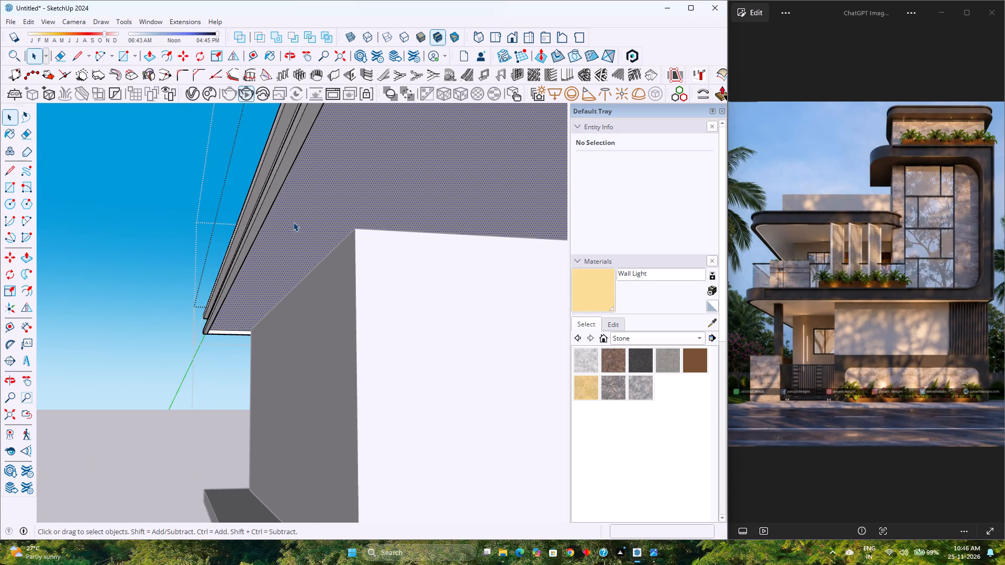
pyautogui.press('p')
pyautogui.click(288, 224)
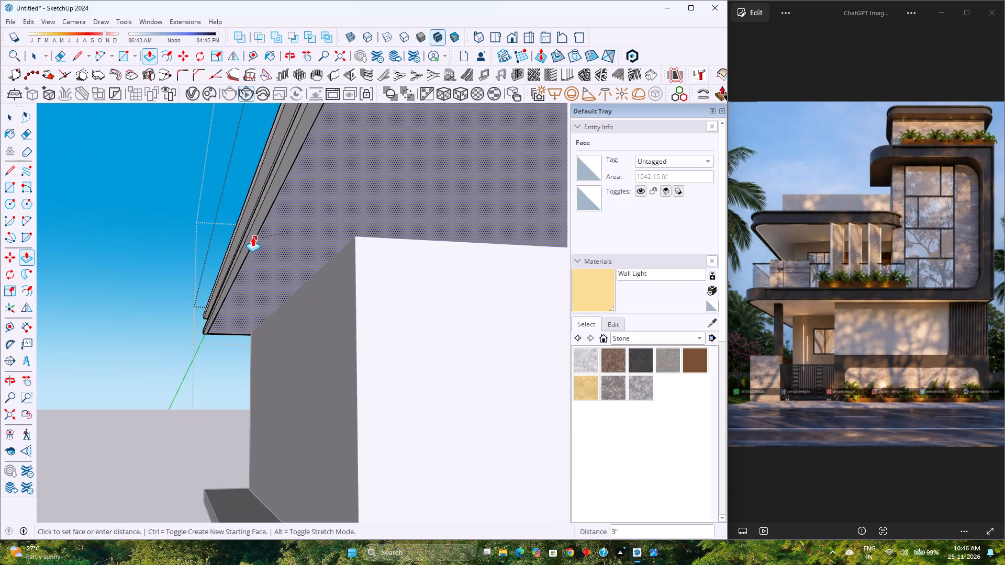
pyautogui.click(252, 237)
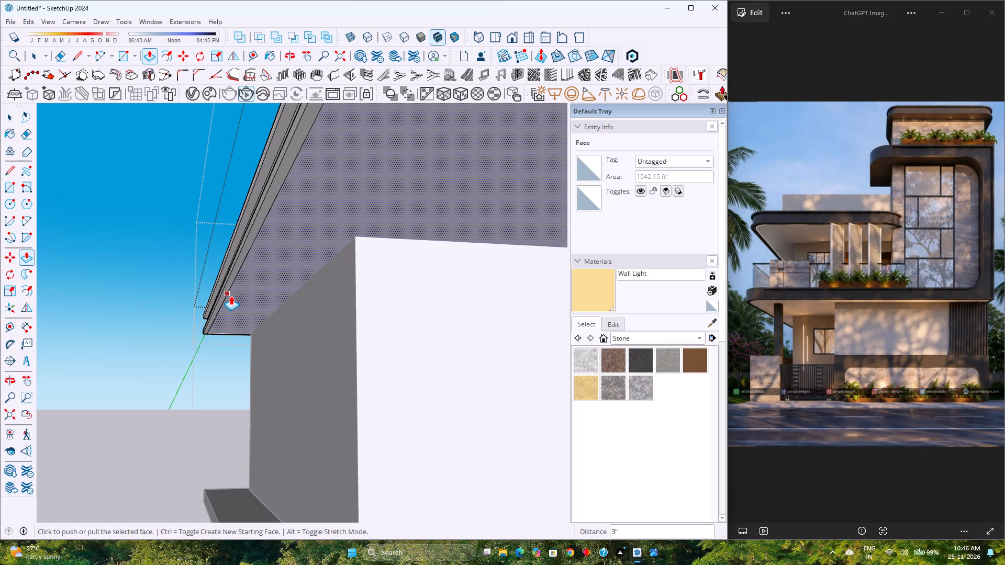
# Erase the leftover inner edge along the long outer side of the roof slab's underside.
pyautogui.scroll(-6, 232, 296)
pyautogui.scroll(4, 232, 296)
pyautogui.press('e')
pyautogui.scroll(4, 231, 288)
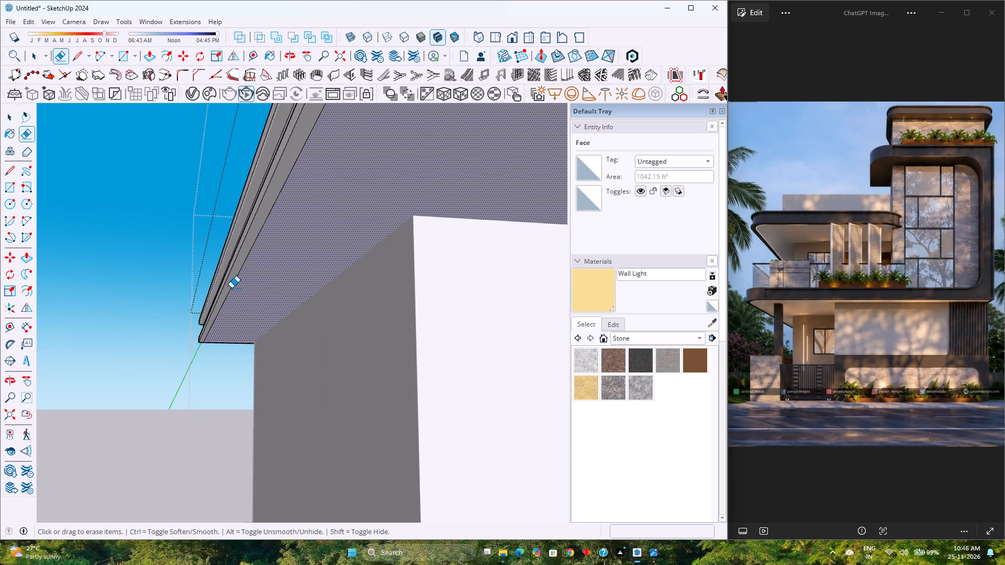
pyautogui.scroll(4, 231, 288)
pyautogui.click(233, 287)
# Erase the leftover arc on the slab's underside at the rounded front corner beside the tall tower wall.
pyautogui.scroll(4, 217, 363)
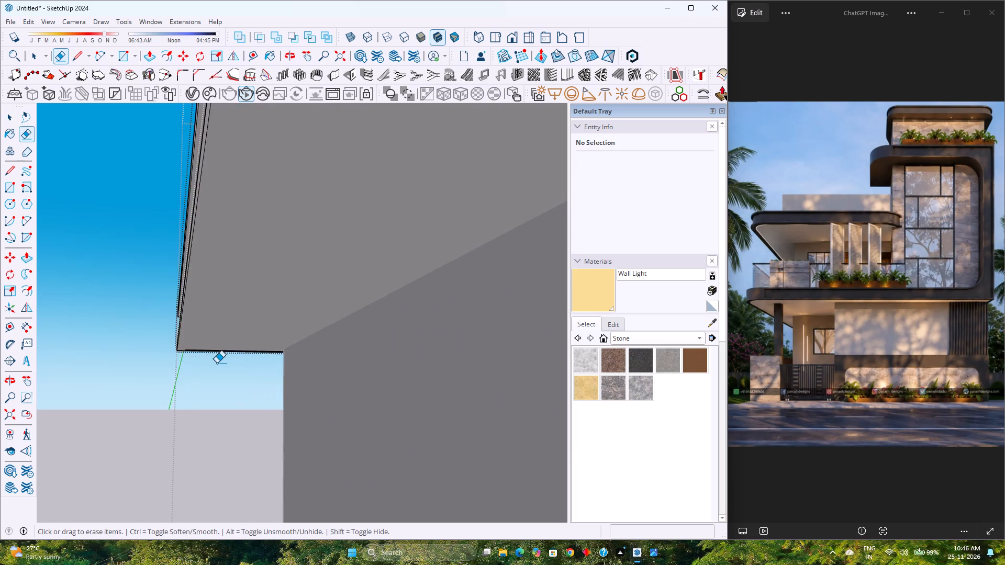
pyautogui.scroll(-15, 214, 358)
pyautogui.scroll(5, 534, 298)
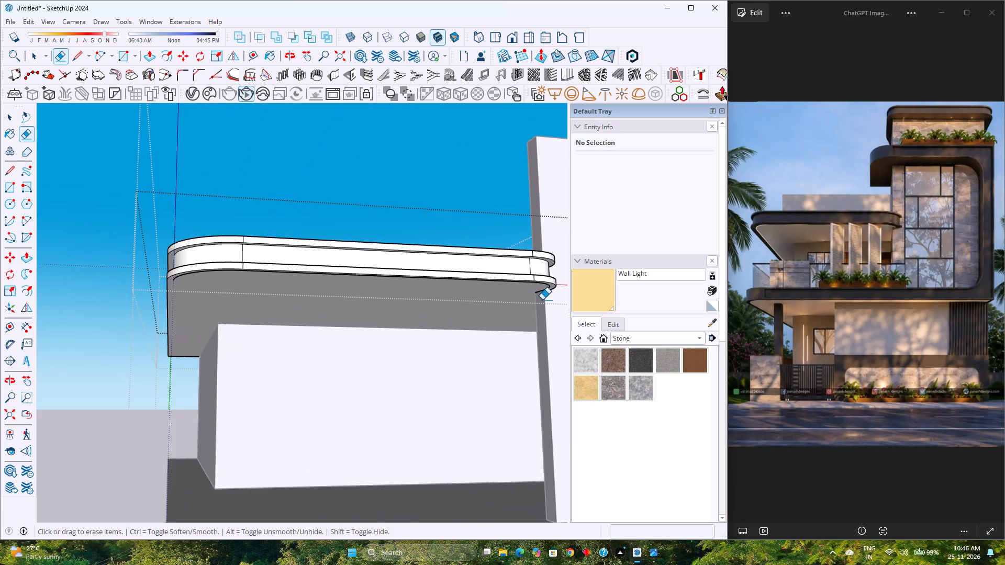
pyautogui.scroll(10, 542, 300)
pyautogui.moveTo(526, 274); pyautogui.dragTo(397, 247, button='middle')
pyautogui.scroll(1, 526, 274)
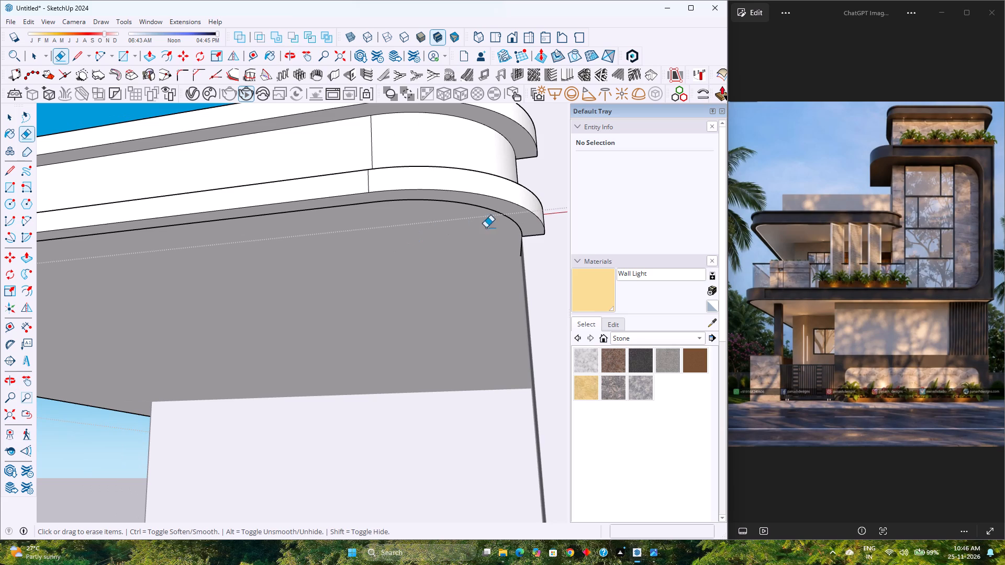
pyautogui.click(515, 220)
pyautogui.press('space')
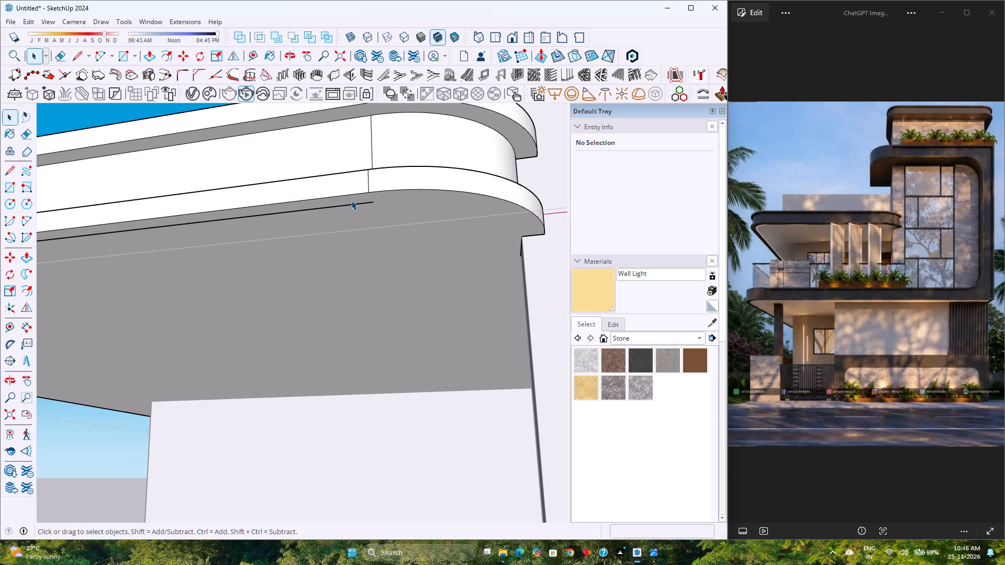
# Delete the leftover straight inner edge along the front of the roof slab's underside.
pyautogui.doubleClick(354, 206)
pyautogui.click(355, 205)
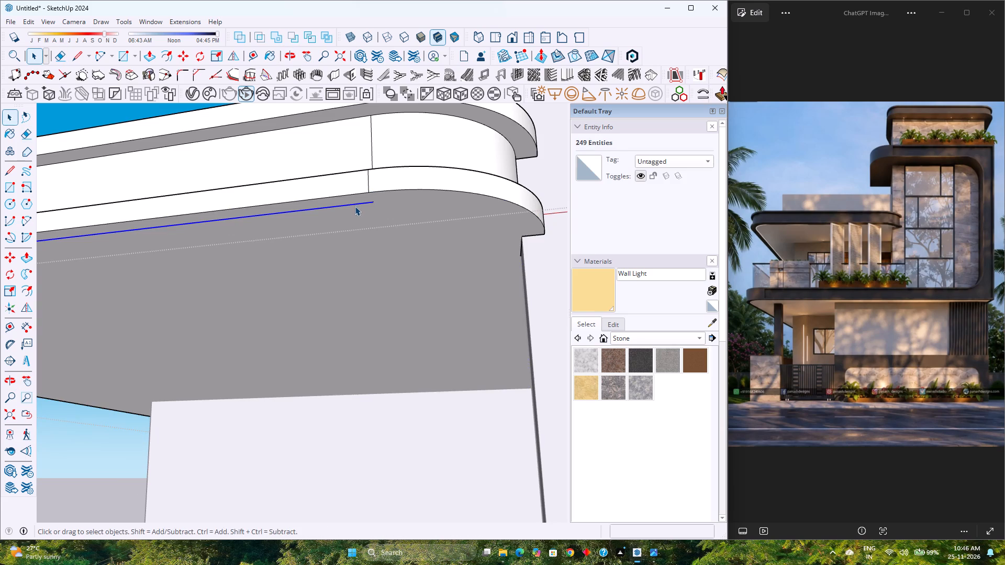
pyautogui.tripleClick(355, 205)
pyautogui.click(355, 205)
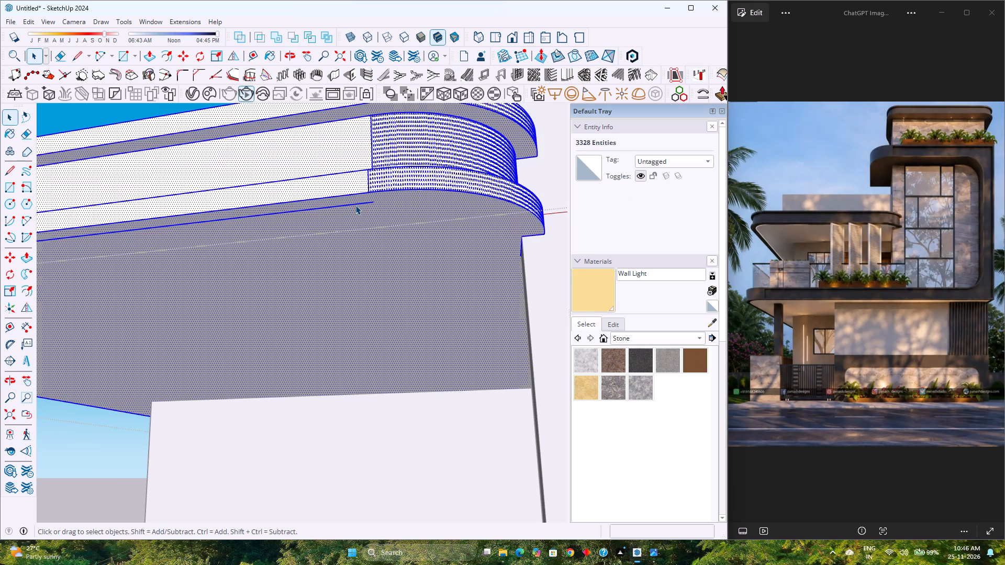
pyautogui.click(355, 205)
pyautogui.press('Delete')
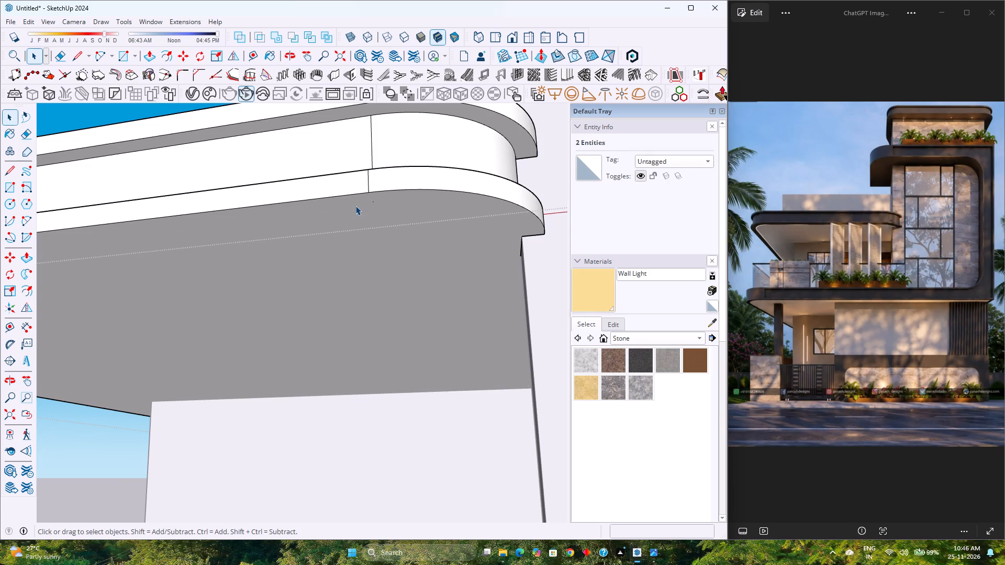
# Delete the leftover 2' 6" radius arc on the slab's underside at the outer rounded front corner.
pyautogui.scroll(-5, 355, 206)
pyautogui.moveTo(286, 241); pyautogui.dragTo(477, 224, button='middle')
pyautogui.middleClick(477, 224)
pyautogui.scroll(-14, 402, 225)
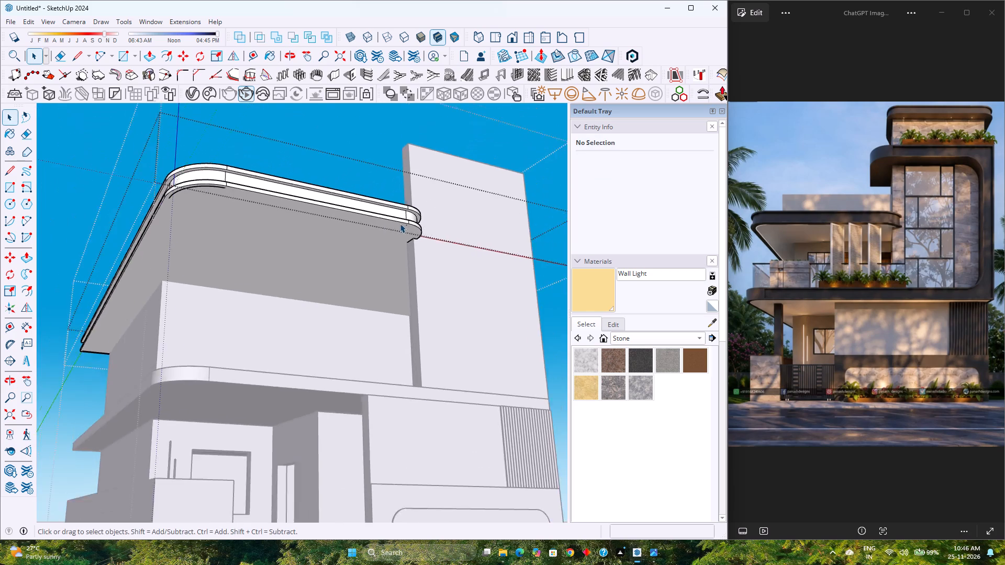
pyautogui.scroll(4, 207, 201)
pyautogui.click(213, 185)
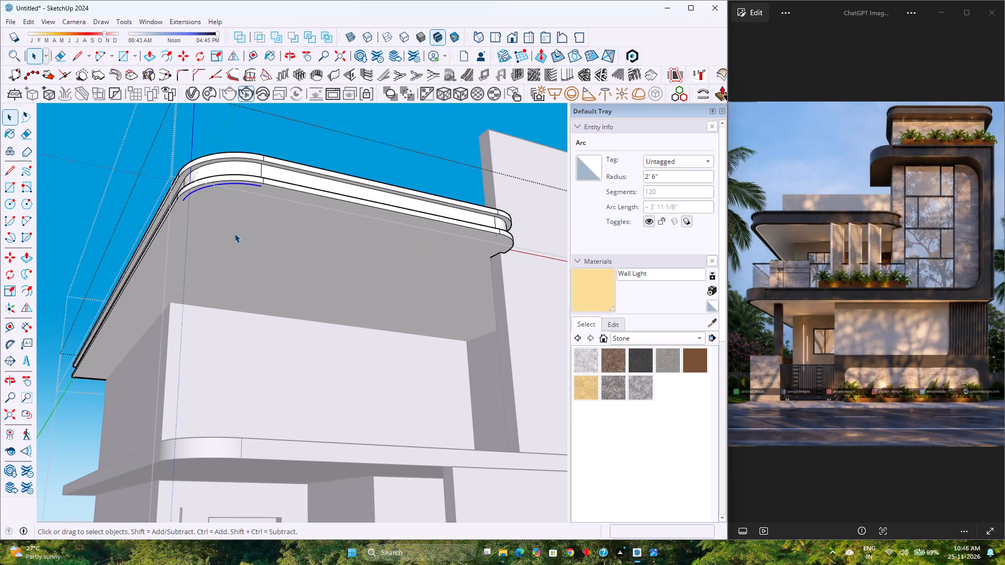
pyautogui.press('Delete')
# Leave the slab group and hide the upper-floor wall and tower group beneath and beside the roof slab.
pyautogui.scroll(-4, 238, 242)
pyautogui.moveTo(329, 253); pyautogui.dragTo(0, 282, button='middle')
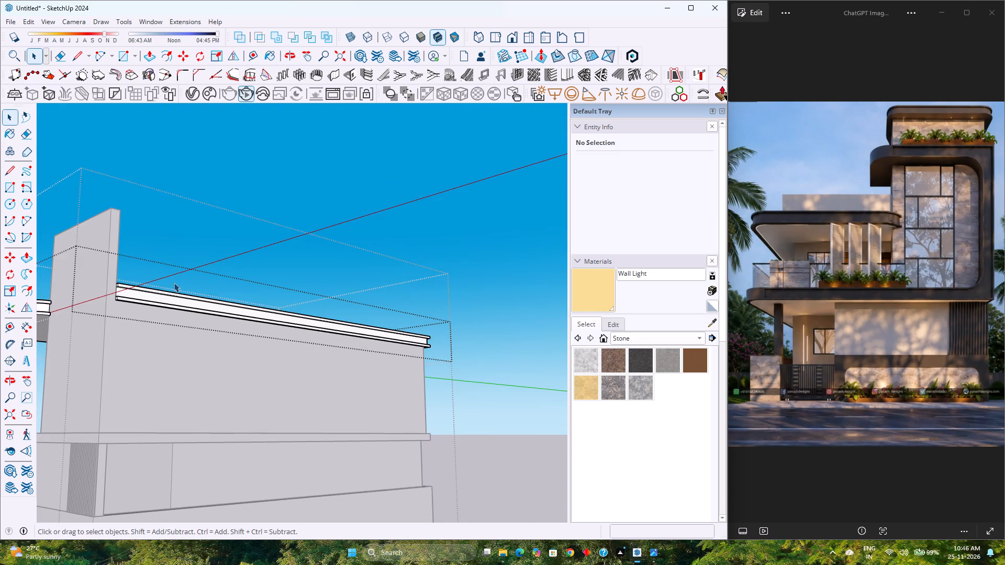
pyautogui.scroll(3, 174, 285)
pyautogui.press('Escape')
pyautogui.click(146, 360)
pyautogui.rightClick(146, 360)
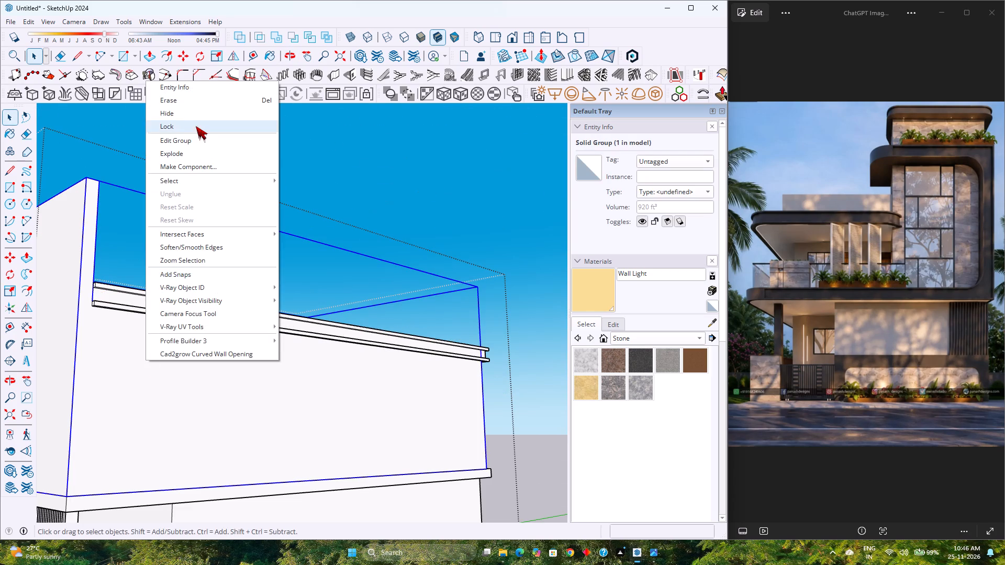
pyautogui.click(203, 115)
# Reopen the roof slab group and delete the leftover inner edge along its underside on the tower side.
pyautogui.moveTo(141, 320); pyautogui.dragTo(322, 225, button='middle')
pyautogui.middleClick(322, 225)
pyautogui.scroll(2, 297, 161)
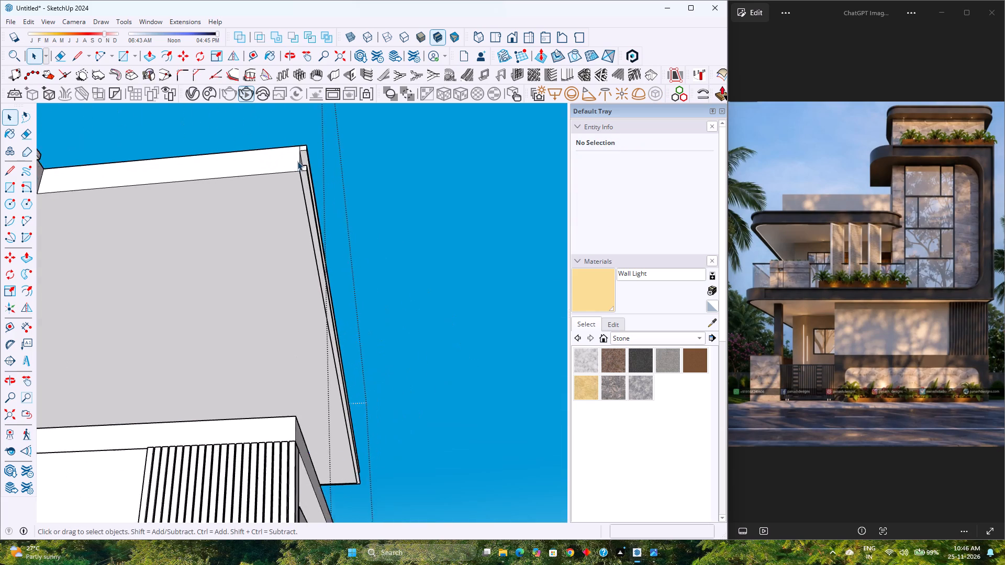
pyautogui.scroll(8, 297, 161)
pyautogui.click(303, 178)
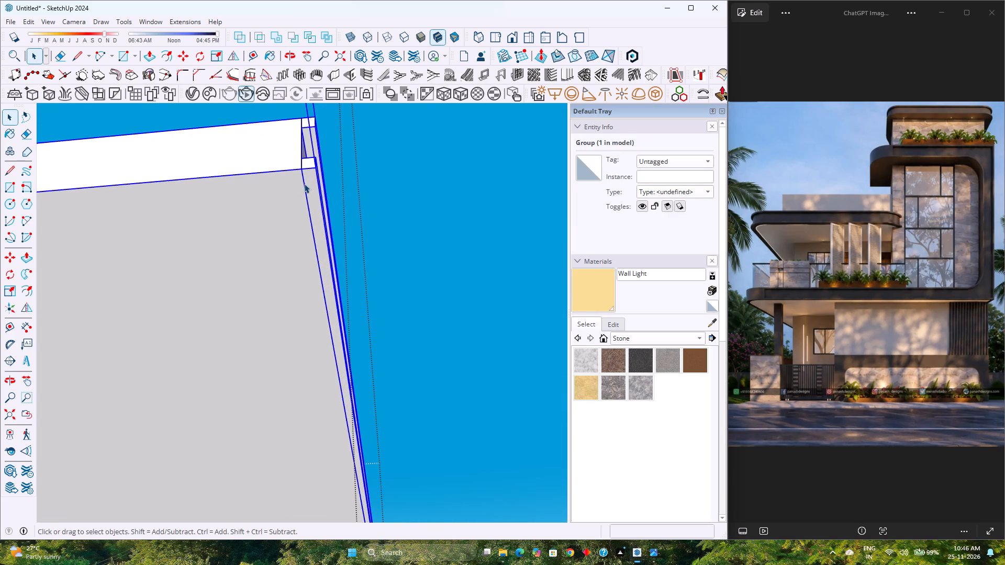
pyautogui.doubleClick(305, 184)
pyautogui.click(304, 186)
pyautogui.click(304, 188)
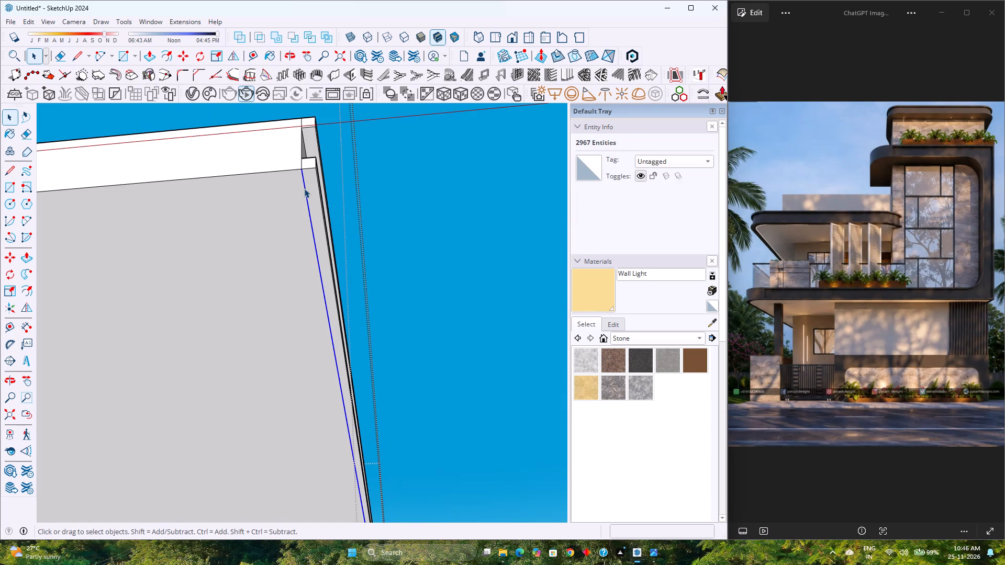
pyautogui.press('Delete')
# Delete the leftover 25' 9" inner edge along the back of the roof slab's underside.
pyautogui.scroll(-9, 304, 189)
pyautogui.keyDown('shift'); pyautogui.moveTo(240, 339); pyautogui.dragTo(284, 264, button='middle'); pyautogui.keyUp('shift')
pyautogui.moveTo(292, 260); pyautogui.dragTo(226, 306, button='middle')
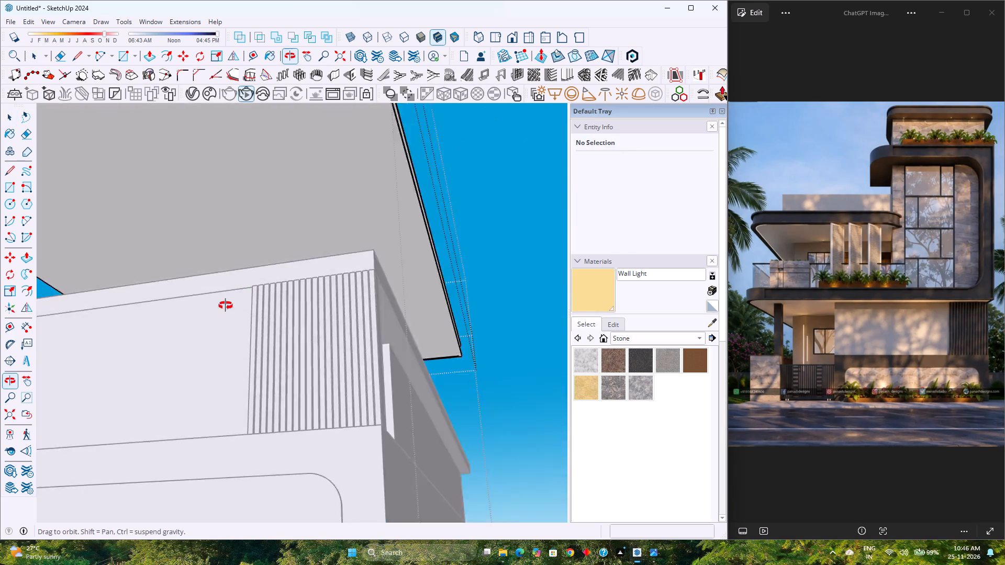
pyautogui.moveTo(226, 306); pyautogui.dragTo(162, 336, button='middle')
pyautogui.keyDown('shift'); pyautogui.moveTo(397, 302); pyautogui.dragTo(138, 337, button='middle'); pyautogui.keyUp('shift')
pyautogui.keyDown('shift'); pyautogui.middleClick(133, 337); pyautogui.keyUp('shift')
pyautogui.scroll(12, 529, 286)
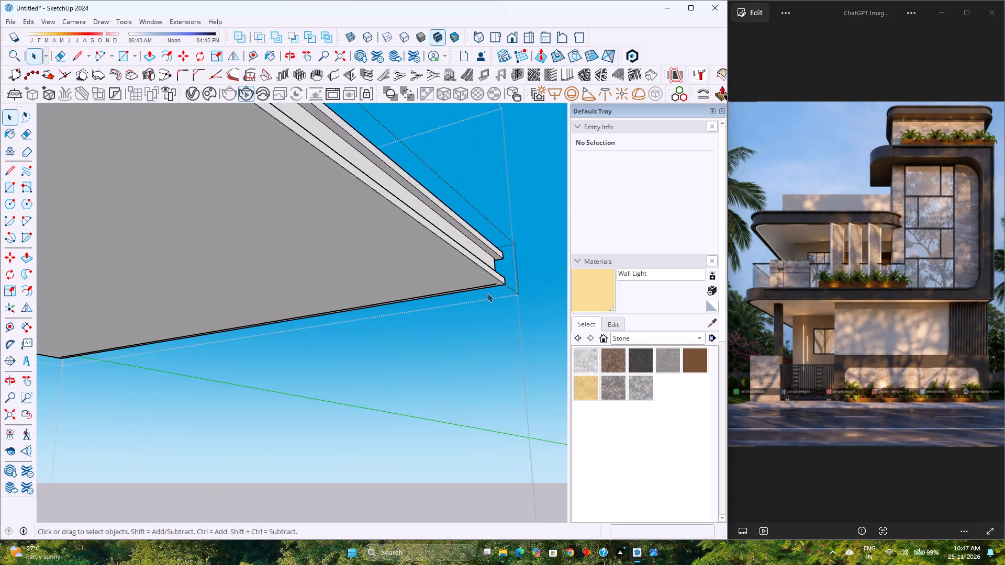
pyautogui.scroll(11, 487, 293)
pyautogui.click(496, 275)
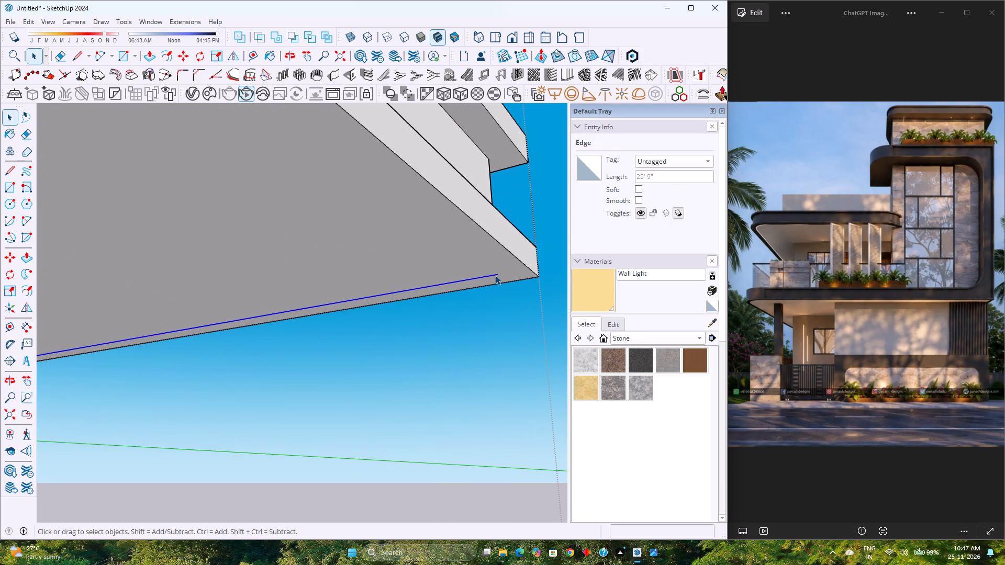
pyautogui.press('BackSpace')
pyautogui.press('Delete')
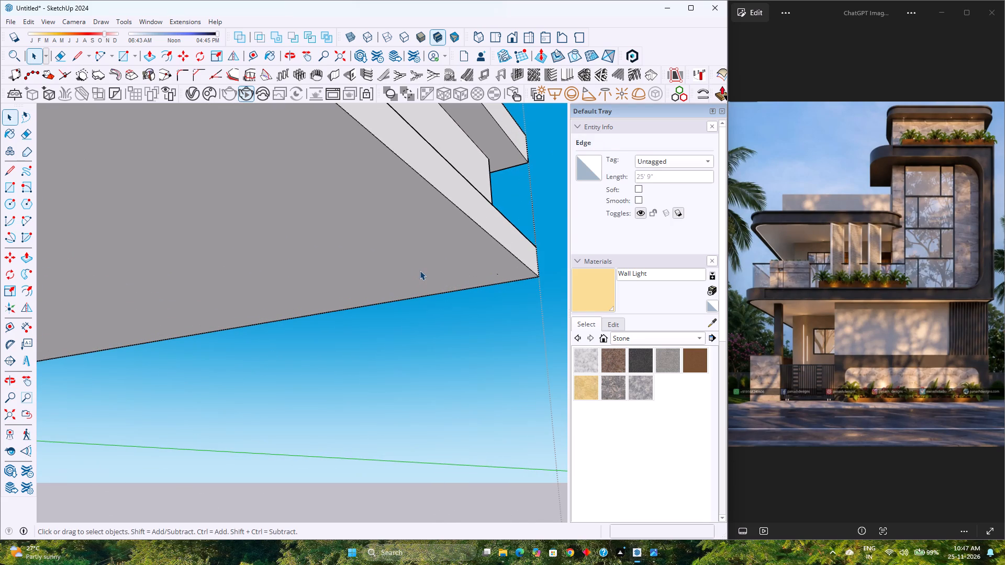
# Hide the roof slab's underside face to expose the inside of the slab rim.
pyautogui.click(420, 270)
pyautogui.rightClick(420, 270)
pyautogui.click(440, 304)
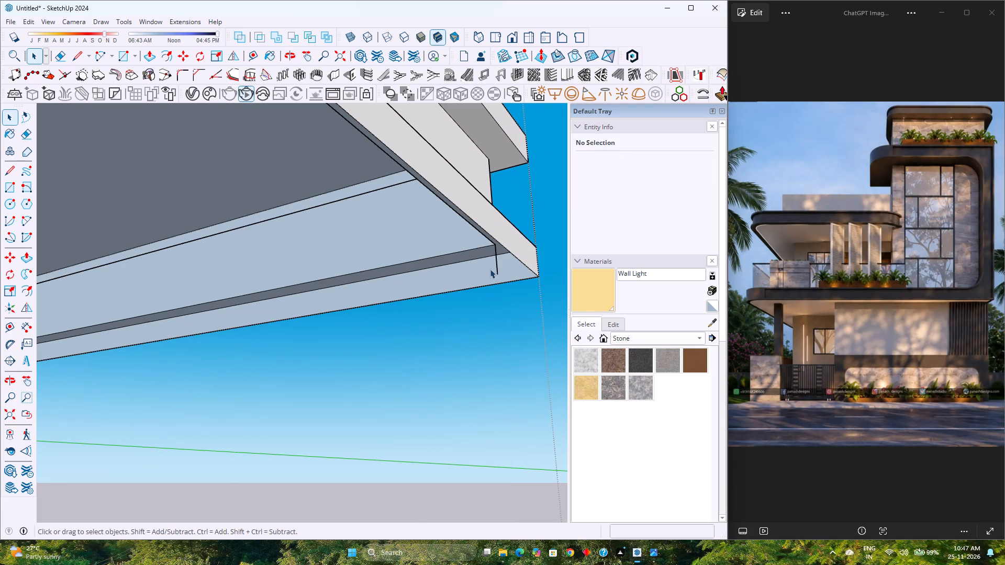
# Delete the leftover 3" vertical edges inside the rim at the slab's two back corners.
pyautogui.click(497, 266)
pyautogui.press('Delete')
pyautogui.scroll(-1, 498, 267)
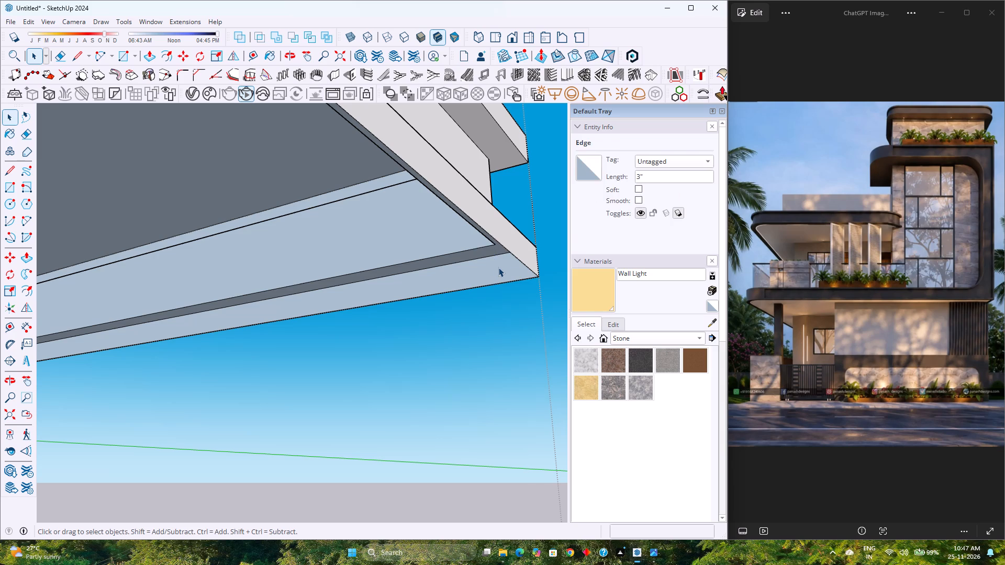
pyautogui.scroll(-9, 498, 267)
pyautogui.keyDown('shift'); pyautogui.middleClick(217, 297); pyautogui.keyUp('shift')
pyautogui.keyDown('shift'); pyautogui.moveTo(217, 297); pyautogui.dragTo(572, 247, button='middle'); pyautogui.keyUp('shift')
pyautogui.scroll(-8, 471, 269)
pyautogui.keyDown('shift'); pyautogui.moveTo(221, 320); pyautogui.dragTo(245, 313, button='middle'); pyautogui.keyUp('shift')
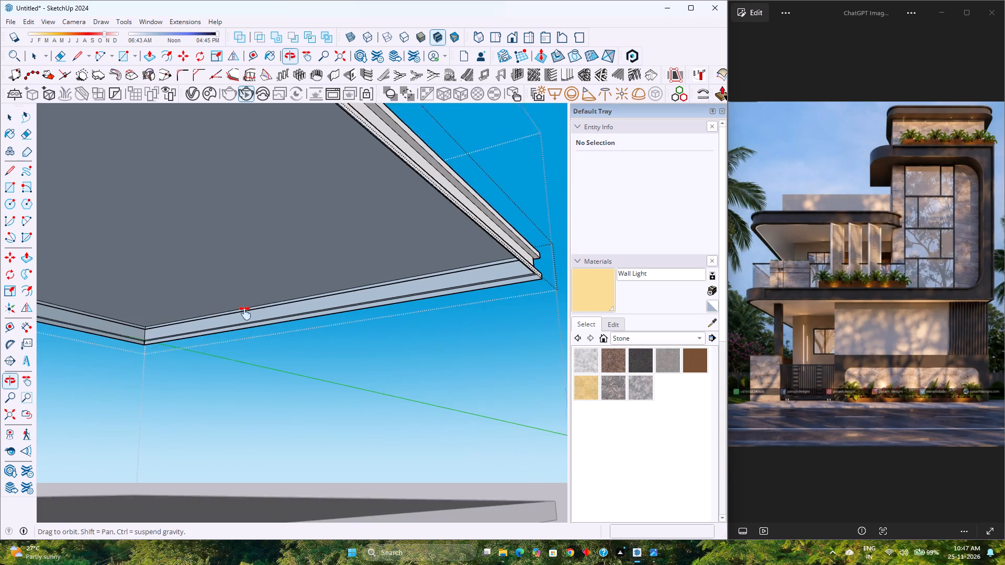
pyautogui.keyDown('shift'); pyautogui.moveTo(245, 313); pyautogui.dragTo(334, 303, button='middle'); pyautogui.keyUp('shift')
pyautogui.scroll(13, 253, 317)
pyautogui.moveTo(238, 332); pyautogui.dragTo(287, 331, button='middle')
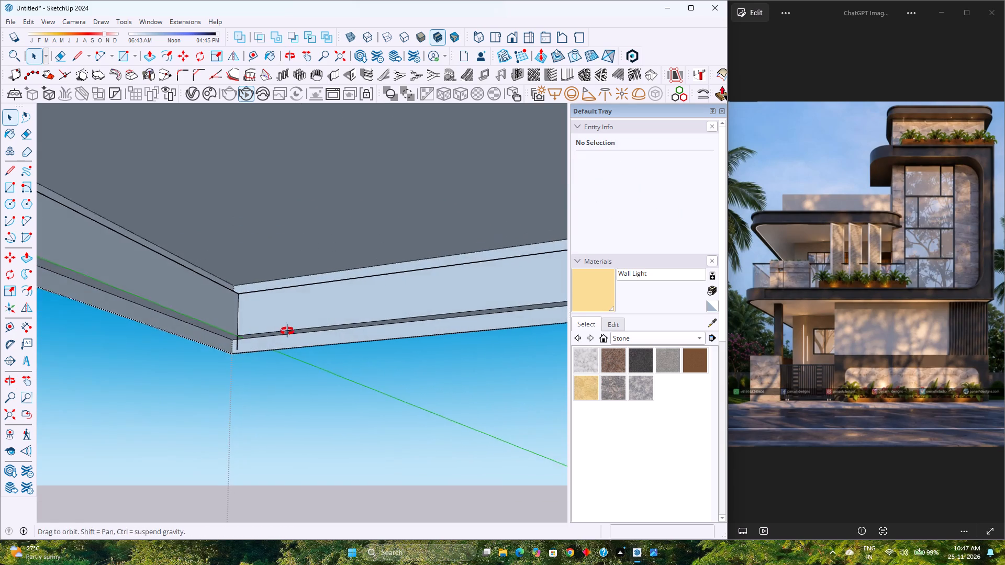
pyautogui.moveTo(287, 331); pyautogui.dragTo(288, 331, button='middle')
pyautogui.scroll(5, 240, 341)
pyautogui.click(237, 344)
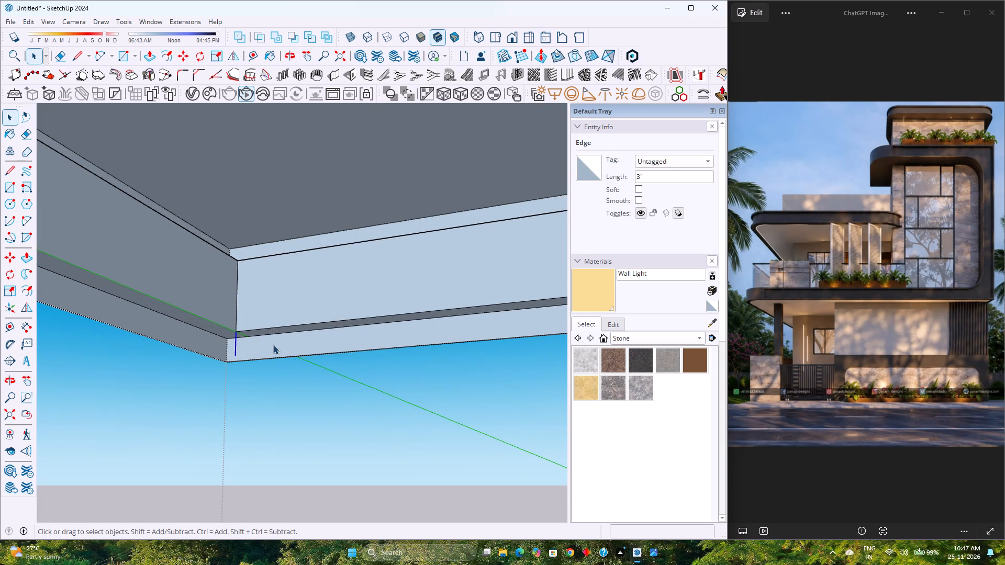
pyautogui.press('Delete')
# Delete the short leftover vertical edge inside the rim where the straight front meets the curved tower-side end.
pyautogui.scroll(-15, 283, 337)
pyautogui.scroll(-9, 284, 333)
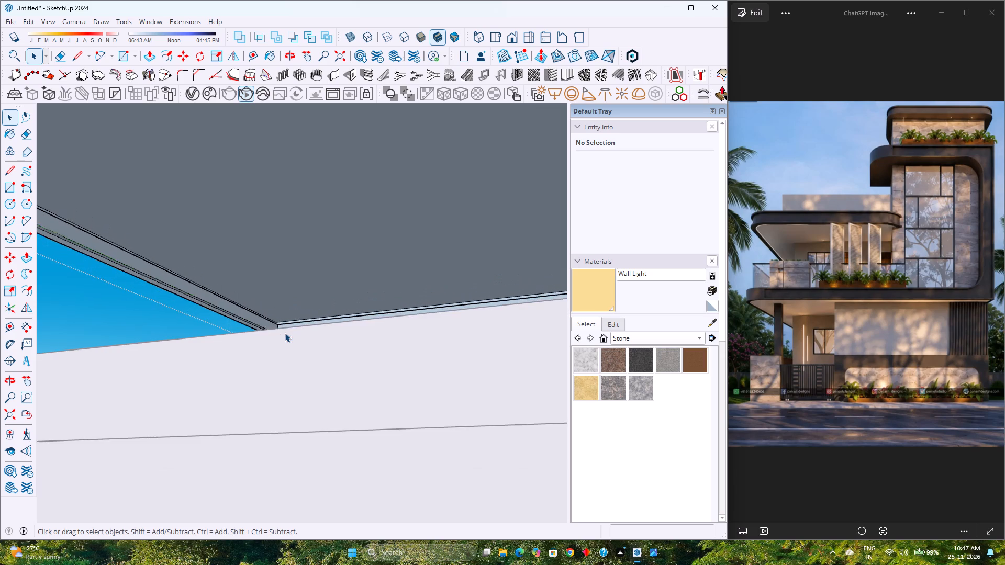
pyautogui.scroll(-14, 285, 333)
pyautogui.scroll(1, 284, 330)
pyautogui.scroll(-8, 284, 330)
pyautogui.scroll(7, 234, 211)
pyautogui.moveTo(227, 239); pyautogui.dragTo(245, 222, button='middle')
pyautogui.scroll(9, 248, 197)
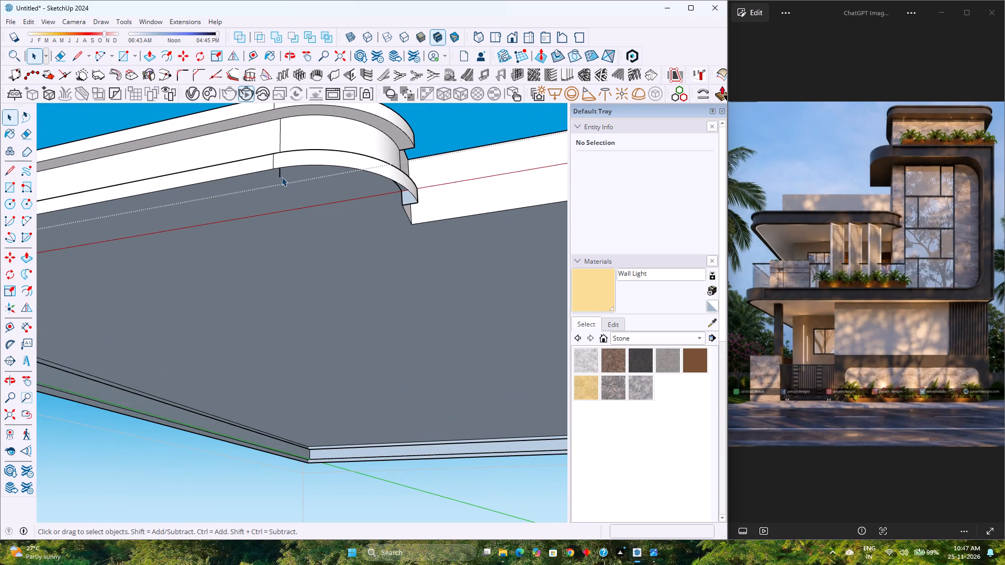
pyautogui.click(280, 177)
pyautogui.press('Delete')
# Delete the two short leftover vertical edges inside the rim at the slab's outer rounded front corner.
pyautogui.scroll(-6, 362, 265)
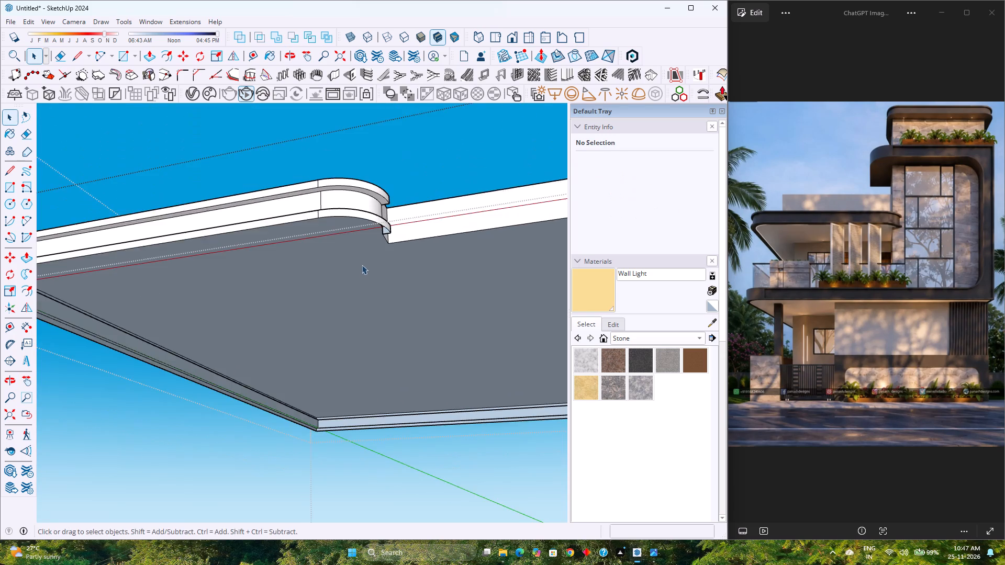
pyautogui.scroll(-3, 362, 265)
pyautogui.scroll(10, 122, 270)
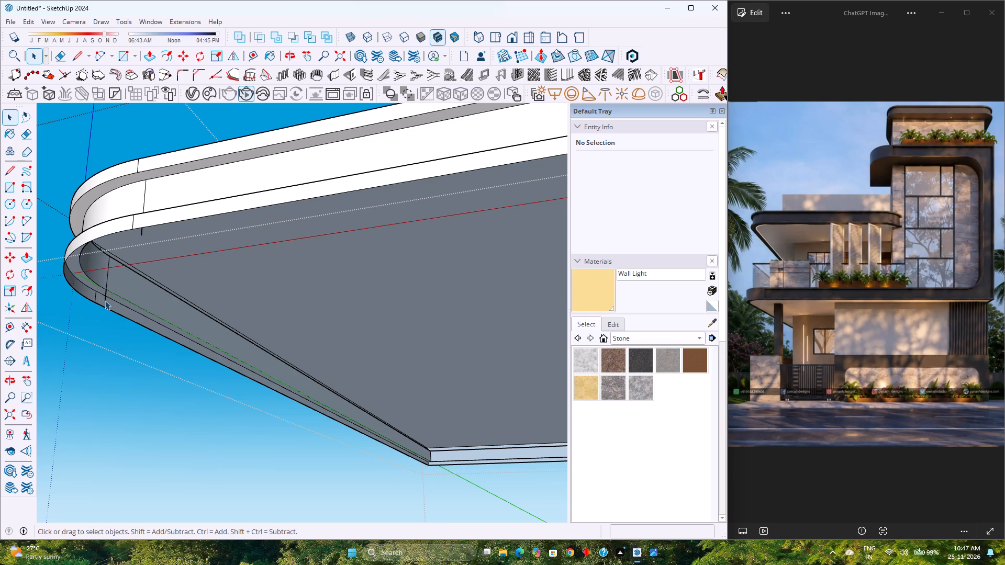
pyautogui.click(105, 300)
pyautogui.press('Delete')
pyautogui.click(142, 236)
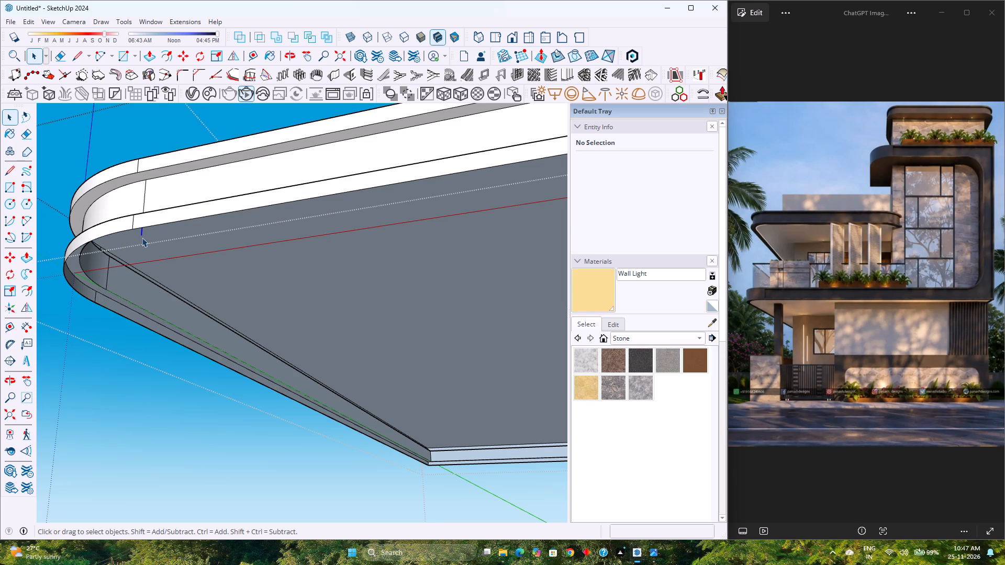
pyautogui.press('Delete')
# Unhide all hidden geometry in the slab group to restore its underside face.
pyautogui.scroll(-9, 171, 253)
pyautogui.scroll(4, 171, 253)
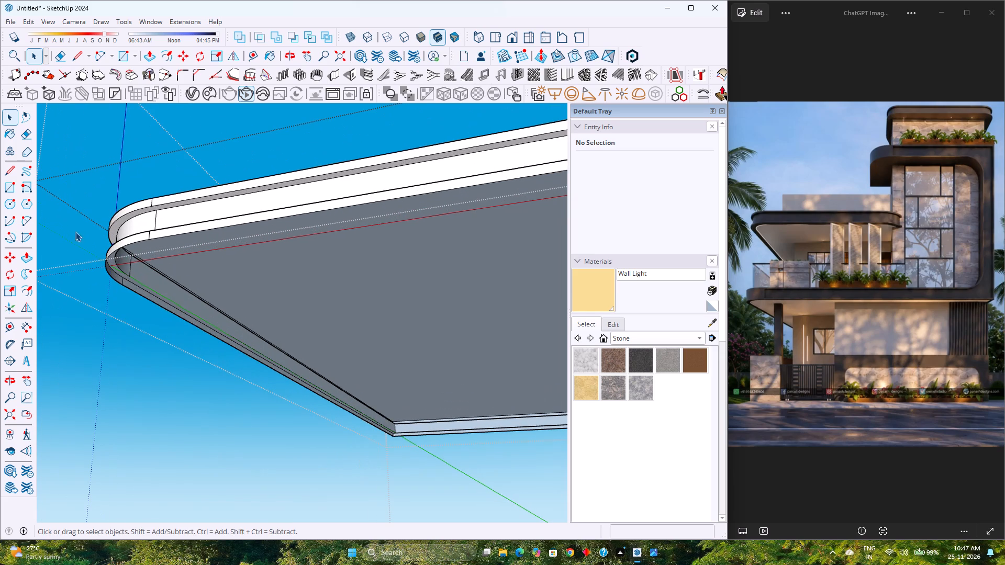
pyautogui.click(36, 24)
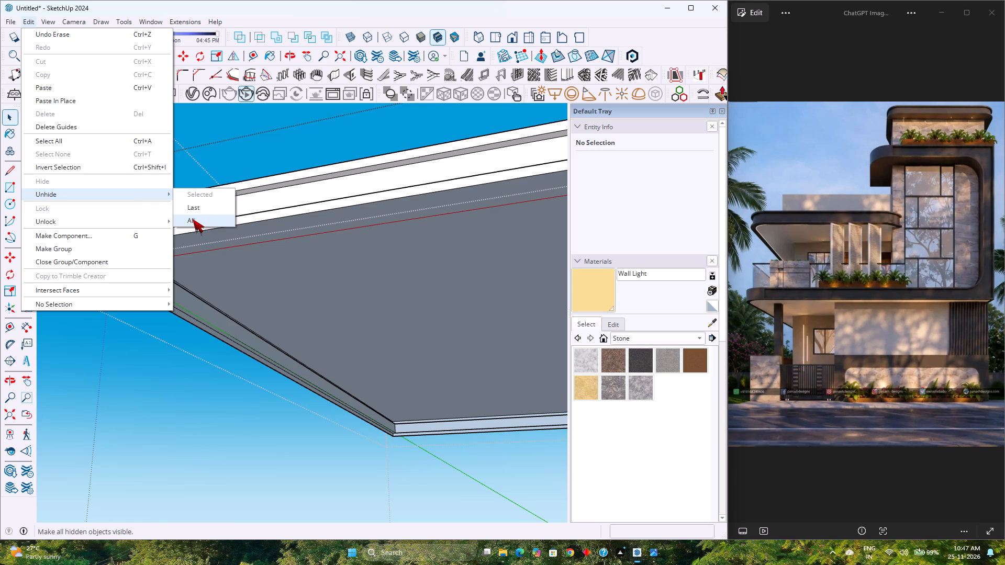
pyautogui.click(193, 219)
pyautogui.scroll(1, 283, 242)
pyautogui.scroll(-4, 287, 246)
pyautogui.moveTo(271, 273); pyautogui.dragTo(263, 273, button='middle')
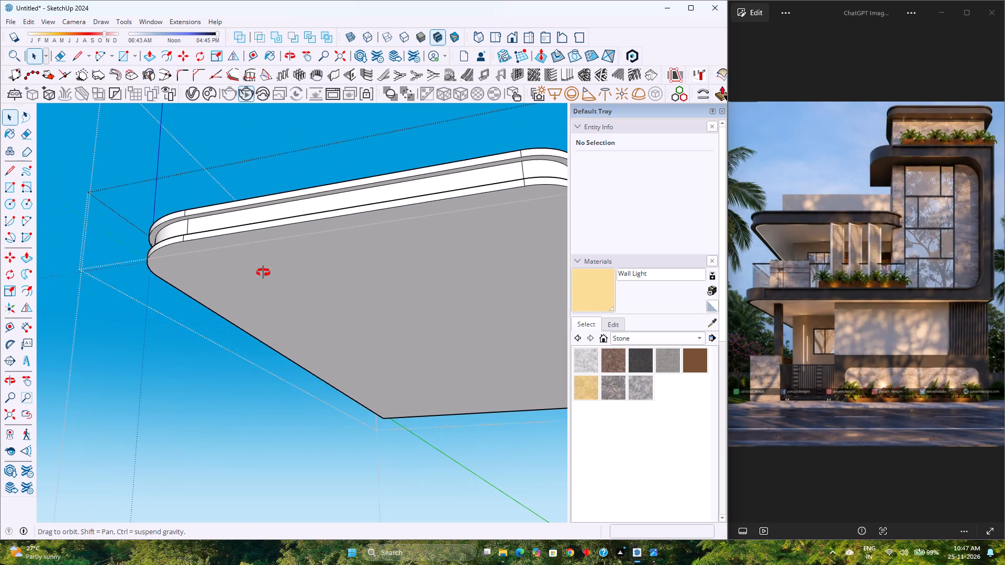
pyautogui.moveTo(263, 273); pyautogui.dragTo(204, 280, button='middle')
pyautogui.scroll(-5, 205, 282)
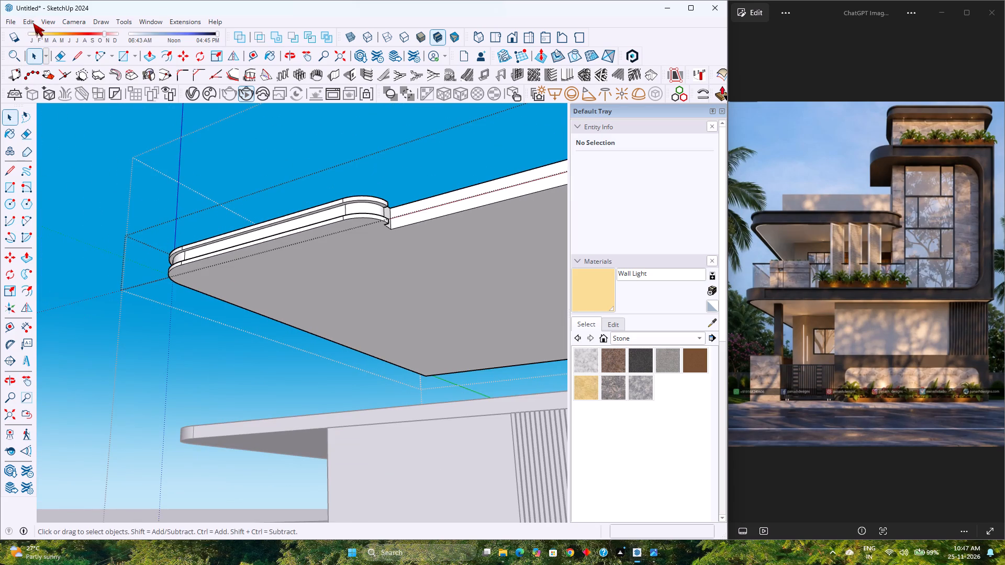
# Leave the slab group and unhide all hidden objects to bring back the upper-floor walls and tower.
pyautogui.click(33, 23)
pyautogui.click(203, 224)
pyautogui.scroll(-4, 237, 268)
pyautogui.moveTo(236, 268); pyautogui.dragTo(255, 327, button='middle')
pyautogui.middleClick(255, 327)
pyautogui.click(138, 312)
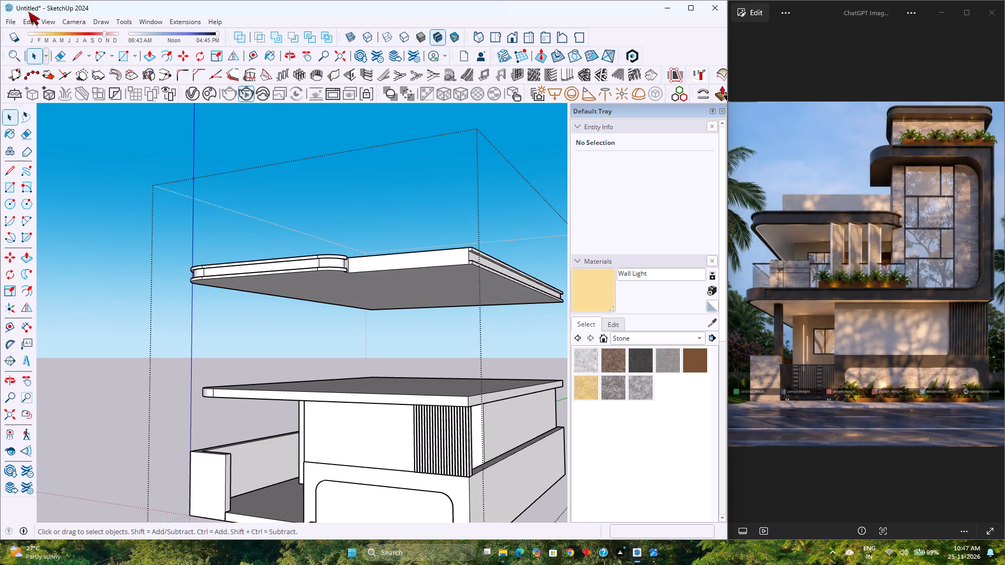
pyautogui.click(25, 24)
pyautogui.click(198, 218)
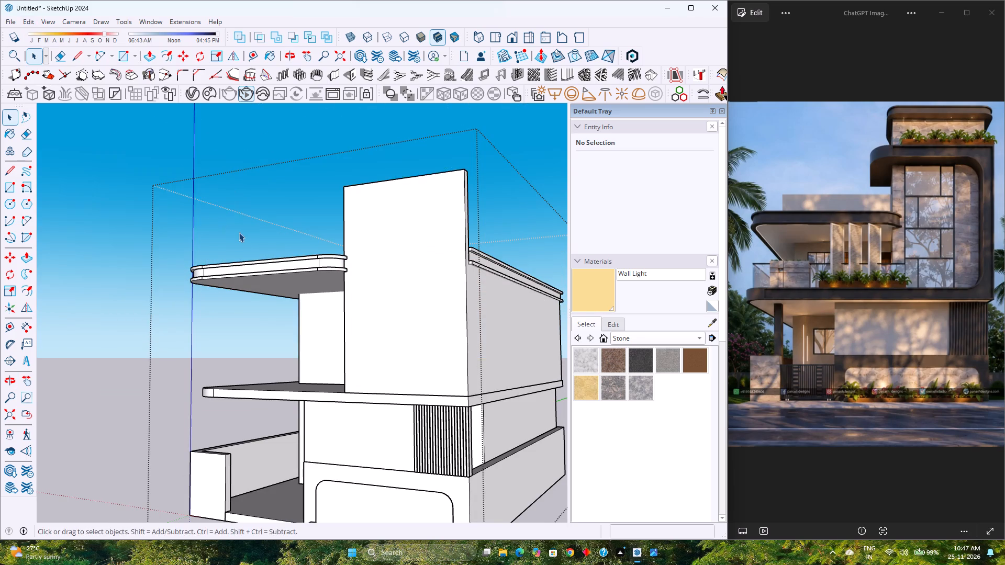
# Examine the overall house massing with the roof slab, upper-floor walls and tower from the front balcony side.
pyautogui.scroll(-2, 241, 232)
pyautogui.moveTo(249, 241); pyautogui.dragTo(536, 329, button='middle')
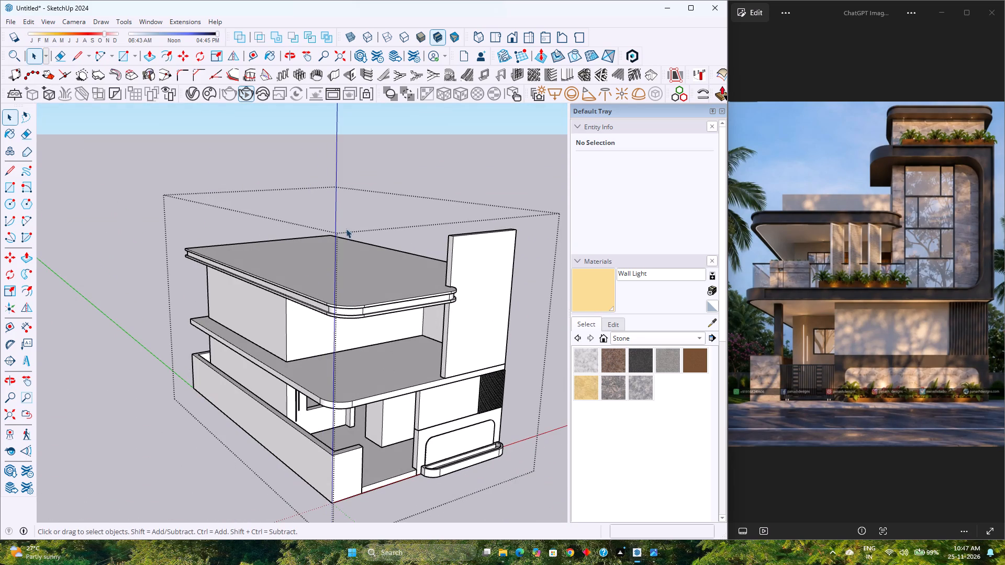
pyautogui.scroll(-3, 384, 321)
pyautogui.scroll(4, 387, 349)
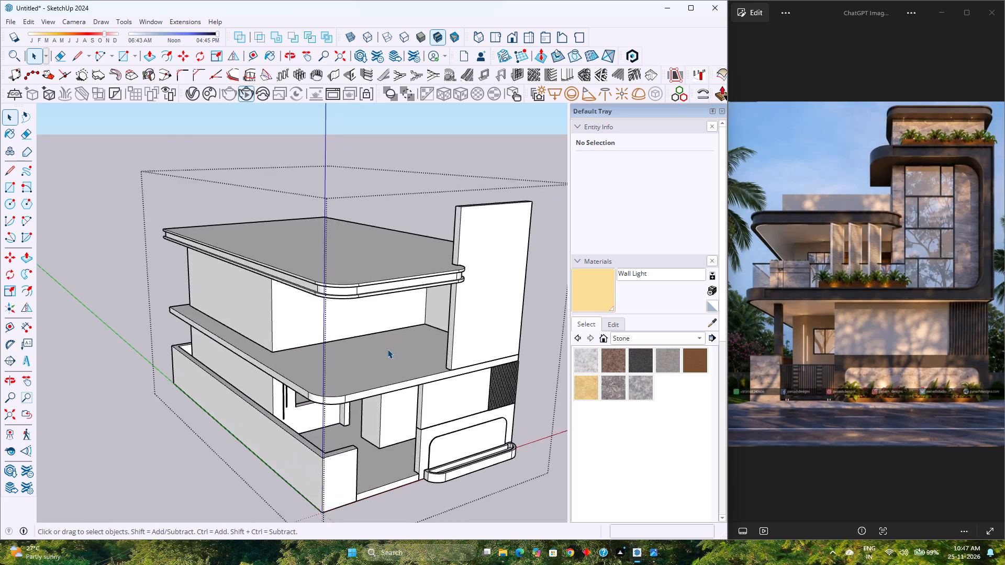
pyautogui.scroll(-4, 387, 349)
pyautogui.scroll(4, 387, 349)
pyautogui.scroll(-4, 384, 345)
pyautogui.scroll(3, 383, 345)
pyautogui.scroll(-3, 383, 344)
pyautogui.scroll(2, 383, 344)
pyautogui.scroll(-2, 383, 344)
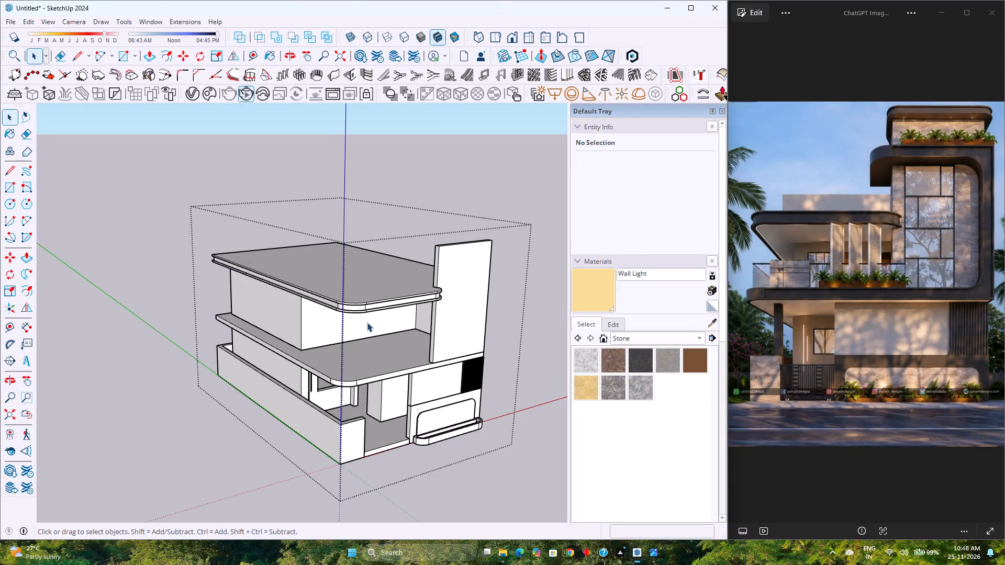
pyautogui.scroll(-3, 367, 328)
pyautogui.scroll(4, 360, 338)
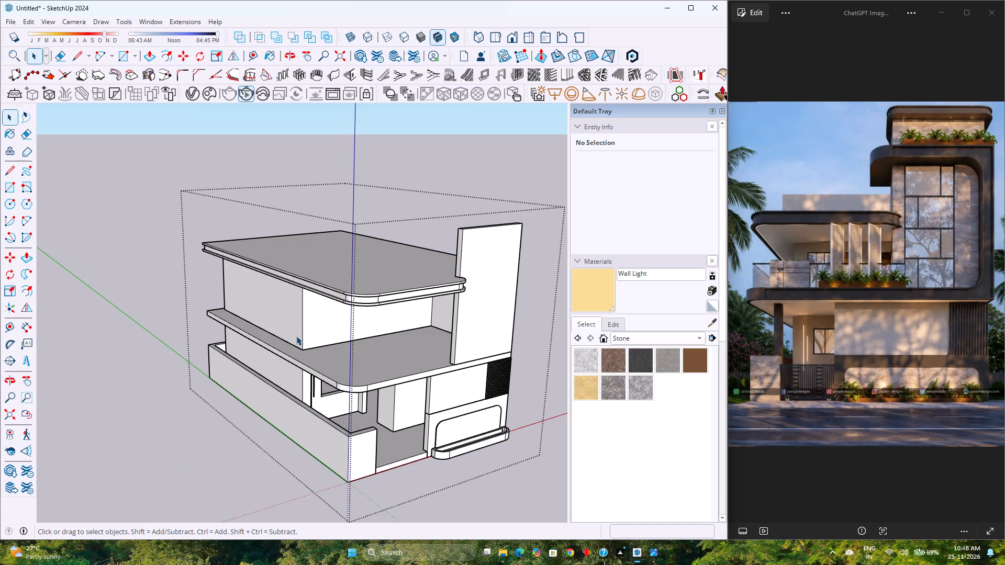
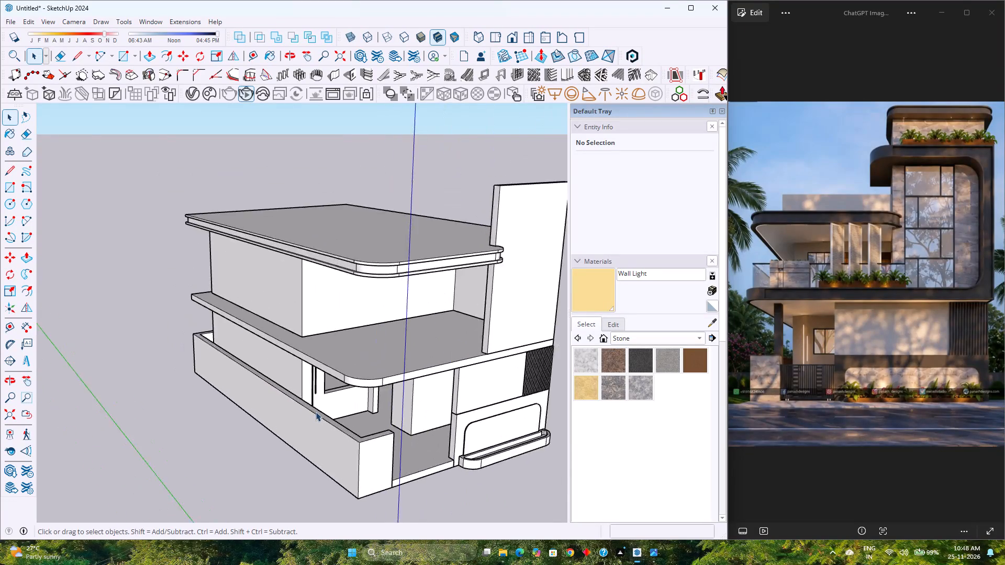
# Examine the front of the house, including the ground-floor porch and window, balcony slab, roof slab and tower.
pyautogui.scroll(2, 316, 412)
pyautogui.scroll(-4, 316, 412)
pyautogui.scroll(4, 316, 412)
pyautogui.scroll(-4, 316, 412)
pyautogui.scroll(4, 316, 412)
pyautogui.scroll(-5, 316, 412)
pyautogui.scroll(5, 316, 412)
pyautogui.scroll(-3, 316, 412)
pyautogui.scroll(1, 316, 412)
pyautogui.scroll(-1, 316, 412)
pyautogui.scroll(4, 316, 412)
pyautogui.scroll(-4, 316, 412)
pyautogui.scroll(4, 316, 412)
pyautogui.scroll(-4, 316, 412)
pyautogui.moveTo(310, 412); pyautogui.dragTo(217, 396, button='middle')
pyautogui.middleClick(217, 396)
pyautogui.scroll(4, 238, 390)
pyautogui.scroll(-6, 238, 390)
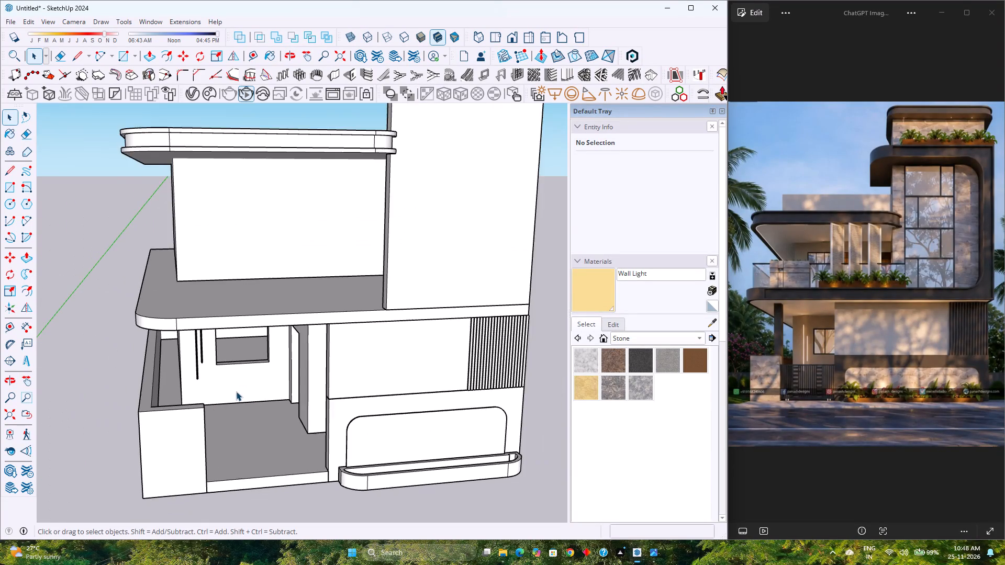
pyautogui.scroll(4, 234, 391)
pyautogui.scroll(-4, 234, 391)
pyautogui.scroll(4, 234, 391)
pyautogui.scroll(-4, 234, 391)
pyautogui.scroll(4, 234, 391)
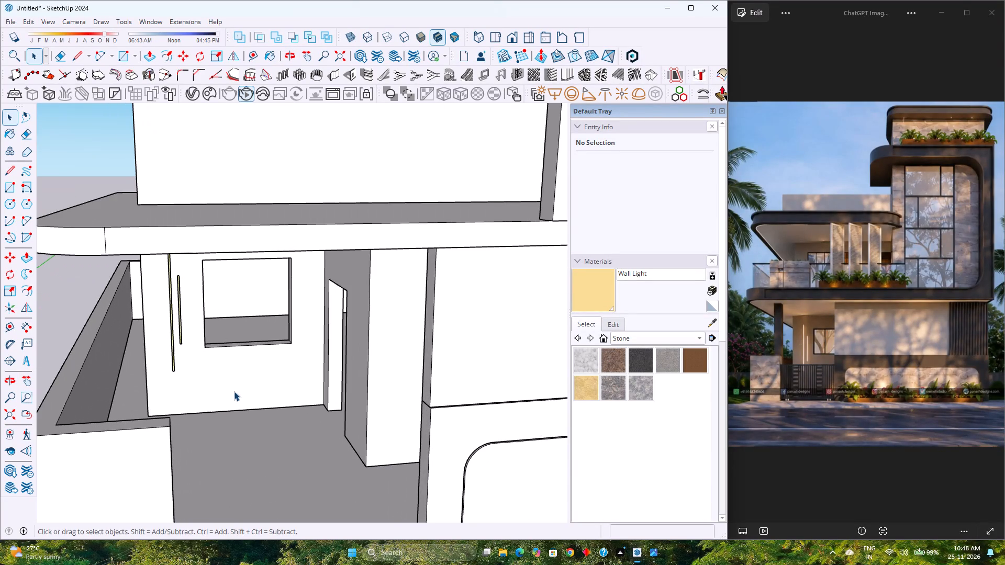
pyautogui.scroll(3, 234, 391)
pyautogui.scroll(-5, 234, 391)
pyautogui.scroll(4, 234, 391)
pyautogui.scroll(-2, 234, 391)
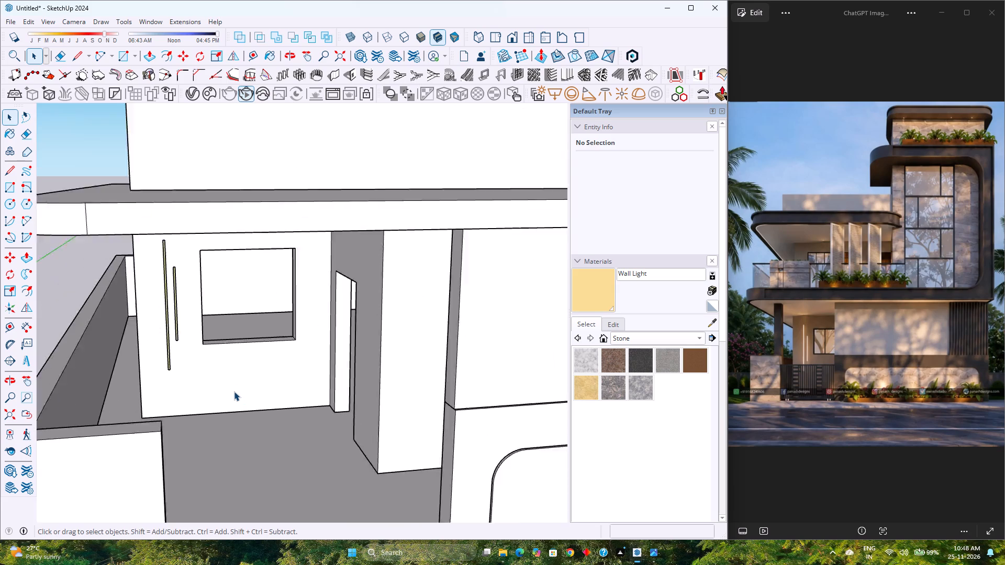
pyautogui.scroll(-2, 234, 391)
pyautogui.scroll(4, 234, 391)
pyautogui.scroll(-4, 234, 391)
pyautogui.scroll(4, 234, 391)
pyautogui.scroll(-4, 234, 391)
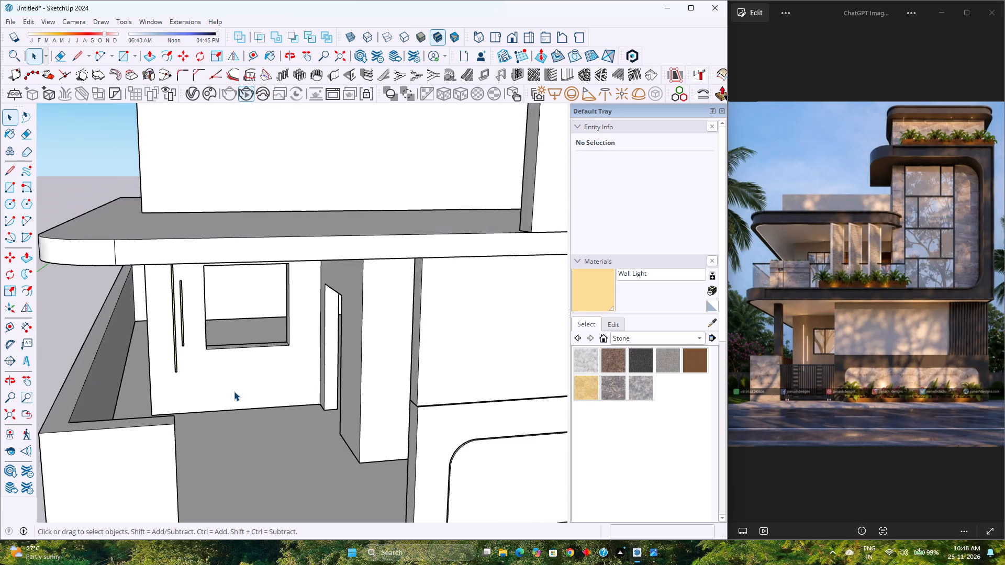
pyautogui.scroll(4, 234, 391)
pyautogui.scroll(-4, 234, 391)
pyautogui.scroll(4, 234, 391)
pyautogui.scroll(-12, 234, 391)
pyautogui.moveTo(234, 391); pyautogui.dragTo(302, 348, button='middle')
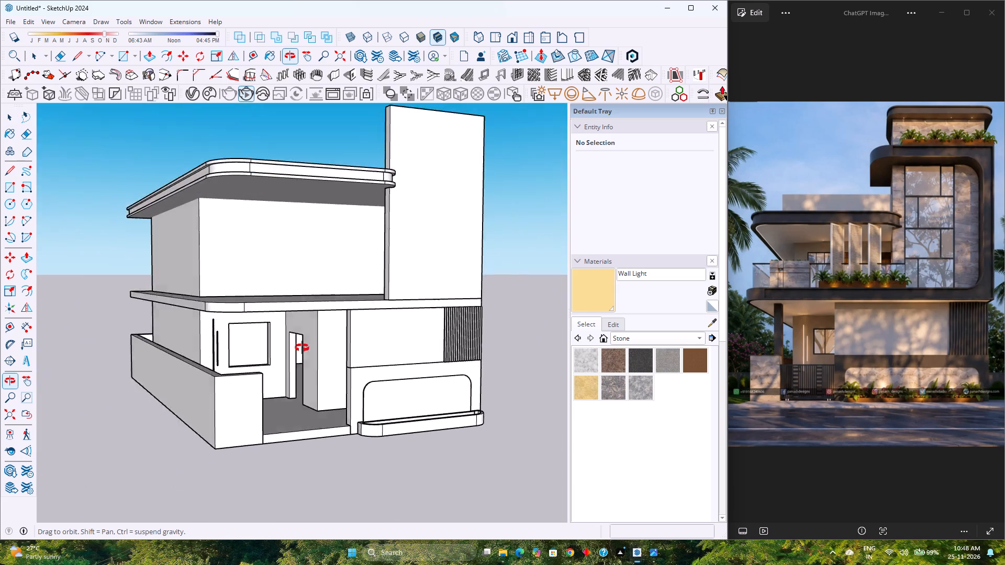
pyautogui.moveTo(302, 348); pyautogui.dragTo(127, 395, button='middle')
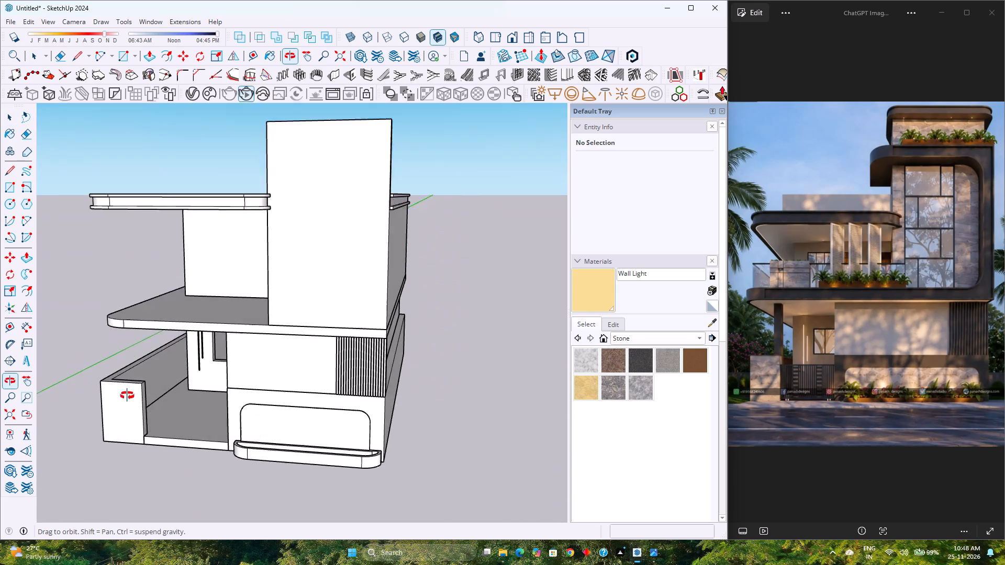
pyautogui.moveTo(127, 395); pyautogui.dragTo(126, 399, button='middle')
pyautogui.scroll(-3, 142, 377)
pyautogui.moveTo(142, 377); pyautogui.dragTo(207, 319, button='middle')
pyautogui.middleClick(208, 319)
pyautogui.scroll(4, 209, 320)
pyautogui.scroll(-3, 209, 320)
pyautogui.scroll(3, 209, 320)
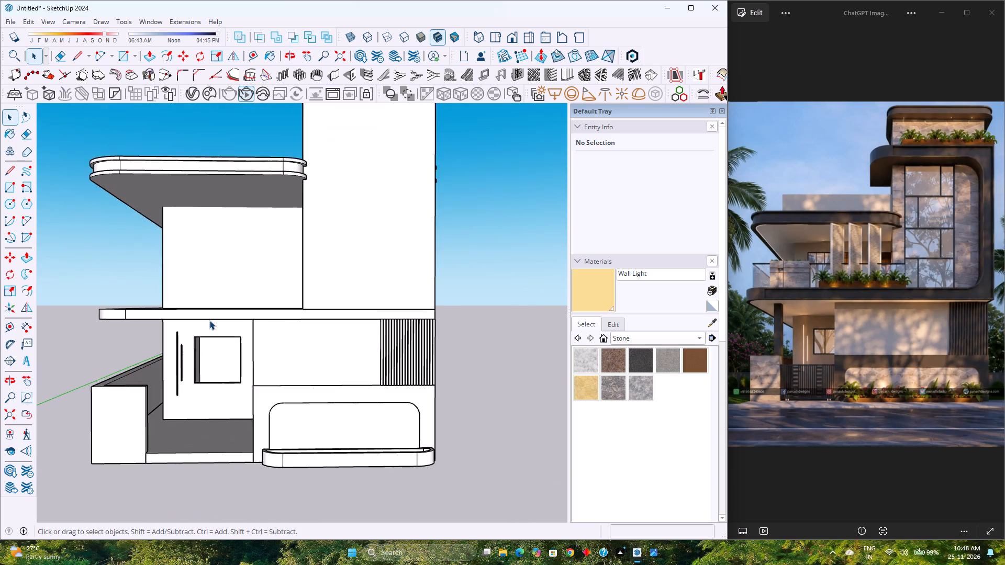
pyautogui.scroll(-2, 208, 320)
pyautogui.scroll(3, 208, 320)
pyautogui.scroll(-1, 208, 321)
pyautogui.scroll(3, 208, 321)
pyautogui.scroll(-3, 208, 321)
pyautogui.scroll(3, 208, 321)
pyautogui.scroll(-3, 208, 321)
pyautogui.scroll(3, 208, 321)
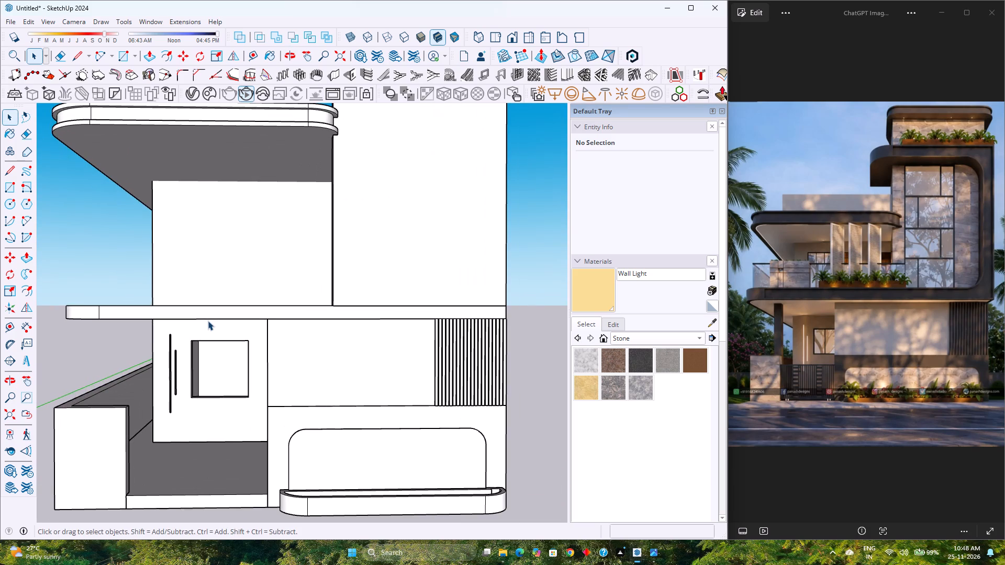
pyautogui.scroll(-2, 208, 321)
pyautogui.scroll(2, 208, 321)
pyautogui.scroll(-3, 208, 321)
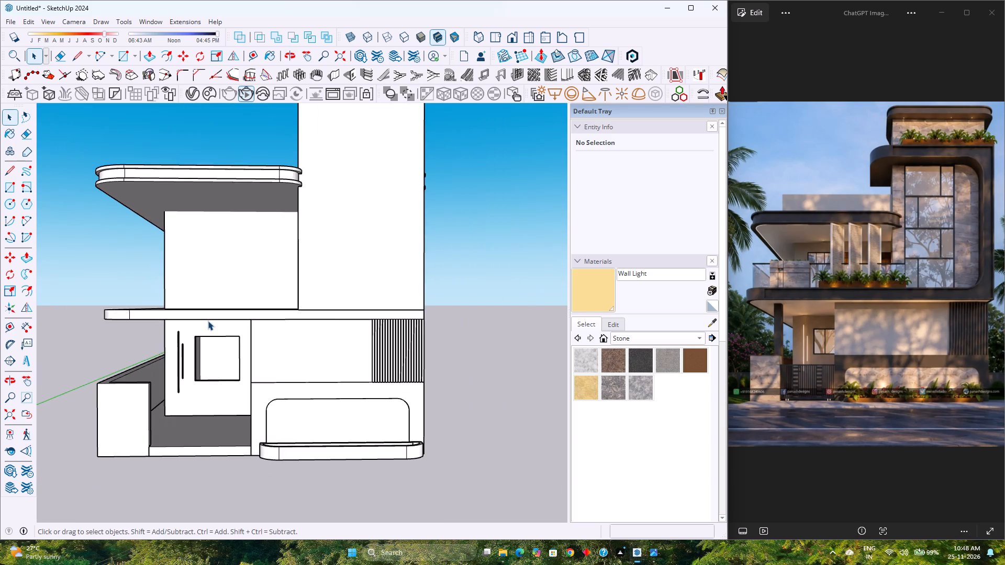
pyautogui.scroll(3, 208, 321)
pyautogui.scroll(-3, 208, 321)
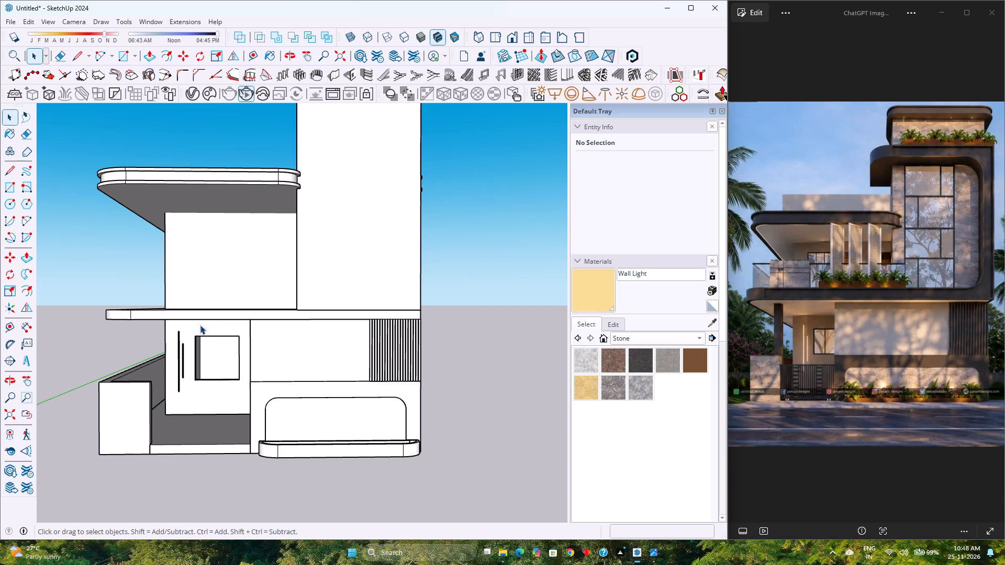
pyautogui.scroll(4, 200, 325)
pyautogui.scroll(-2, 200, 325)
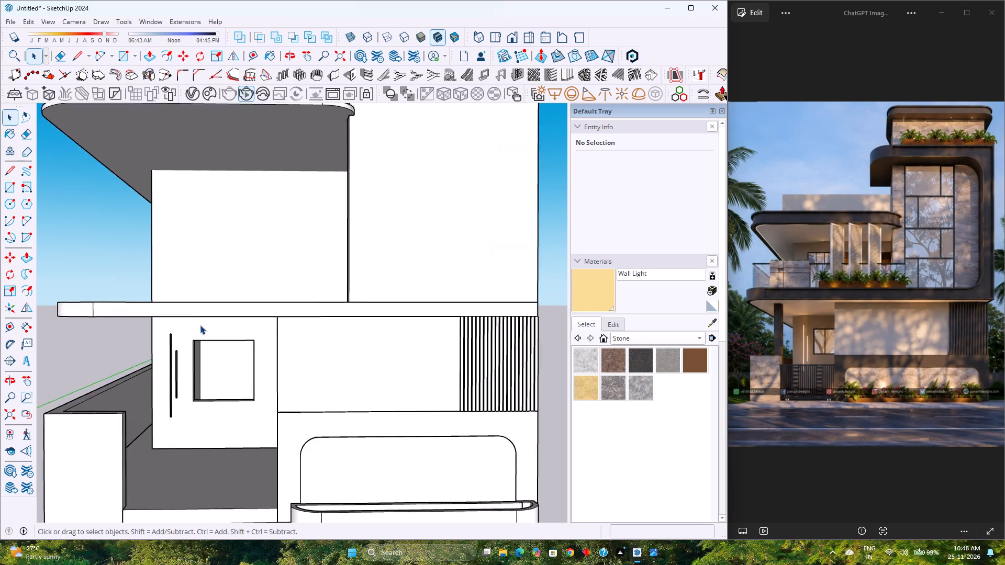
pyautogui.scroll(-2, 200, 325)
pyautogui.scroll(3, 200, 325)
pyautogui.scroll(-3, 200, 325)
pyautogui.scroll(3, 200, 325)
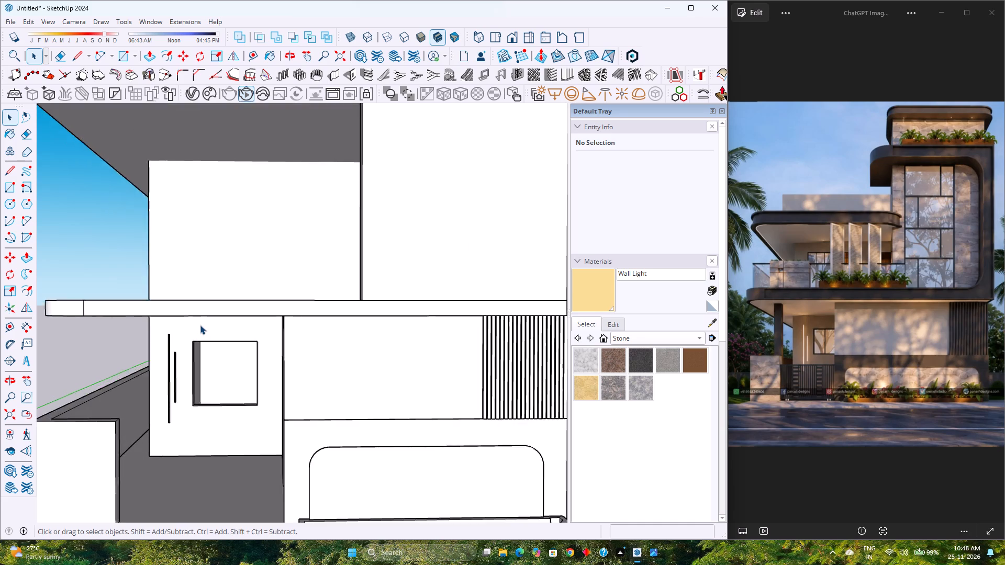
pyautogui.scroll(-4, 200, 325)
pyautogui.scroll(1, 200, 322)
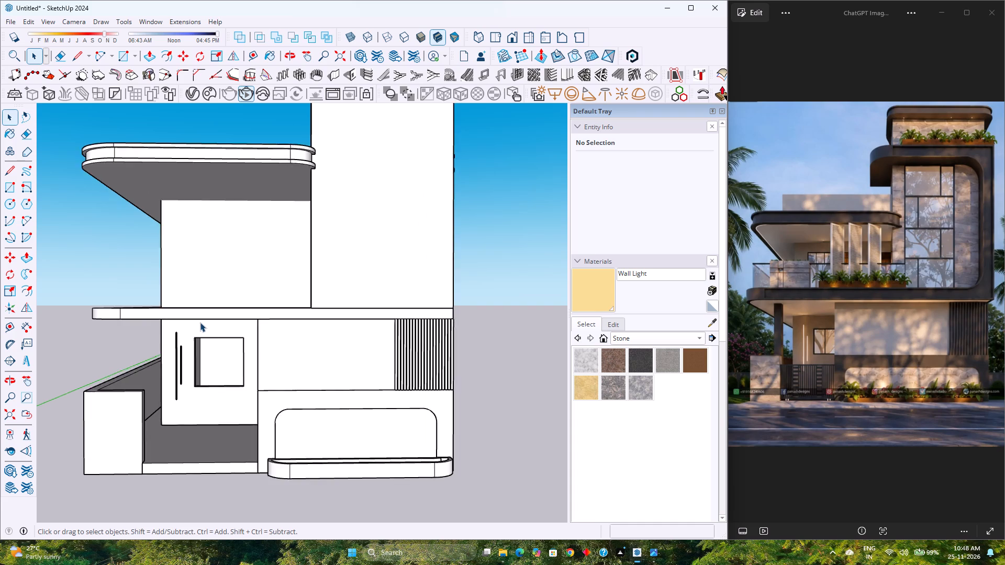
# Open the nested first-floor balcony slab group for editing.
pyautogui.moveTo(200, 322); pyautogui.dragTo(211, 401, button='middle')
pyautogui.middleClick(211, 401)
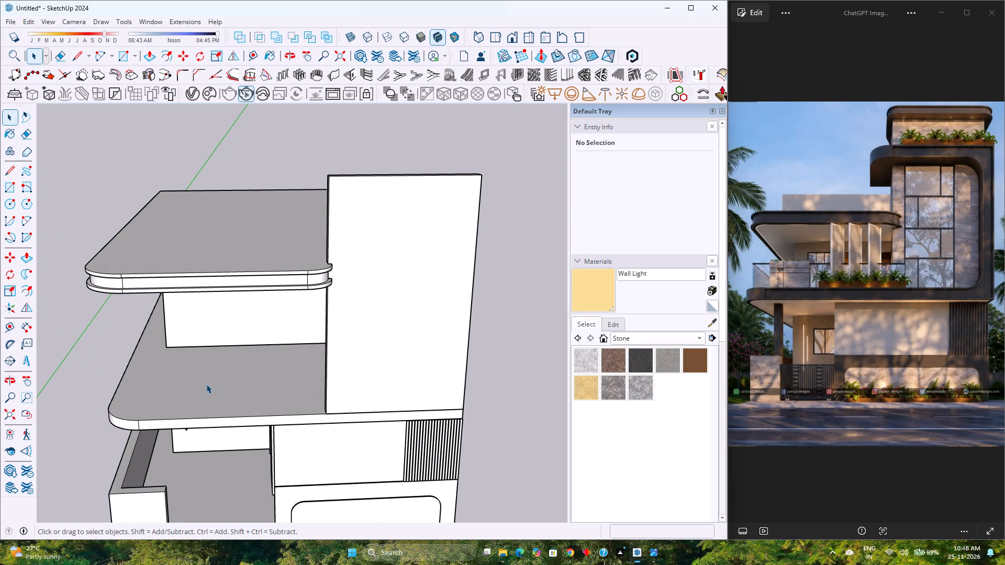
pyautogui.moveTo(205, 383); pyautogui.dragTo(204, 413, button='middle')
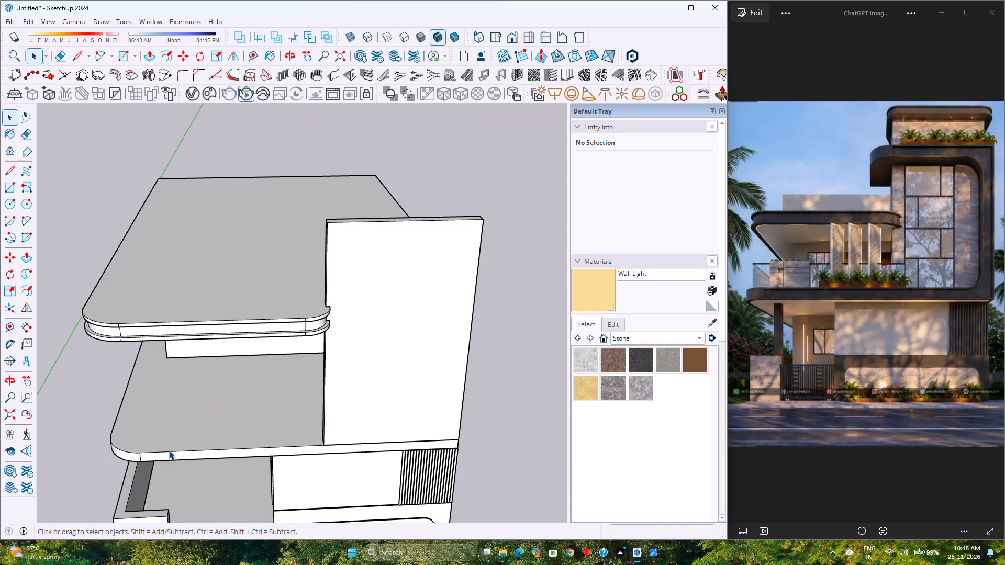
pyautogui.moveTo(165, 454); pyautogui.dragTo(177, 393, button='middle')
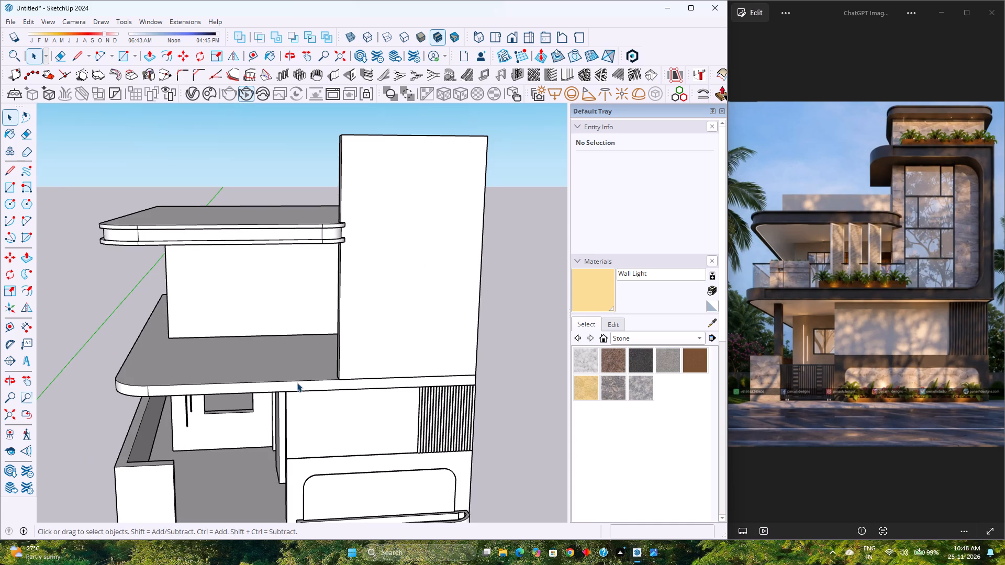
pyautogui.doubleClick(299, 381)
pyautogui.click(299, 380)
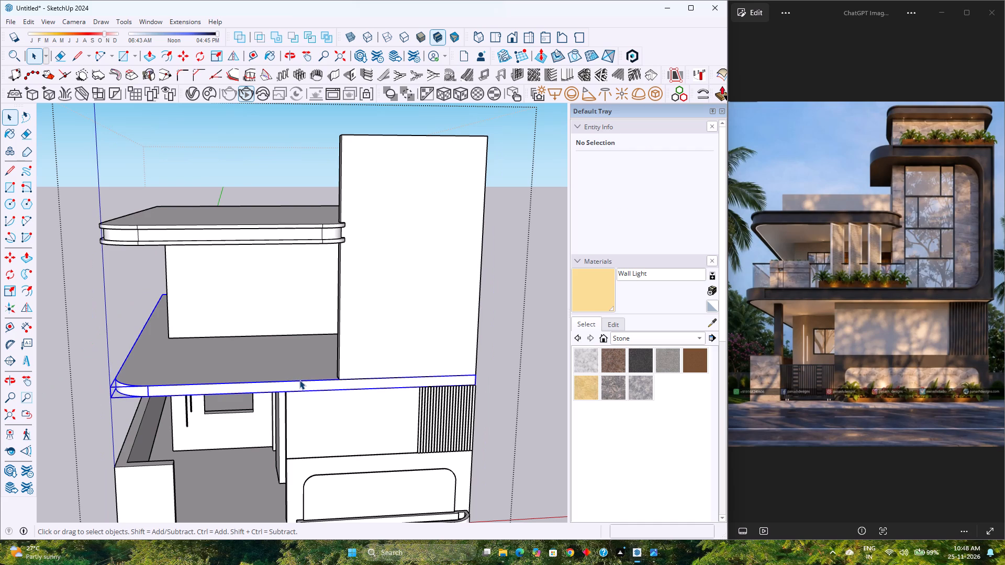
pyautogui.doubleClick(299, 380)
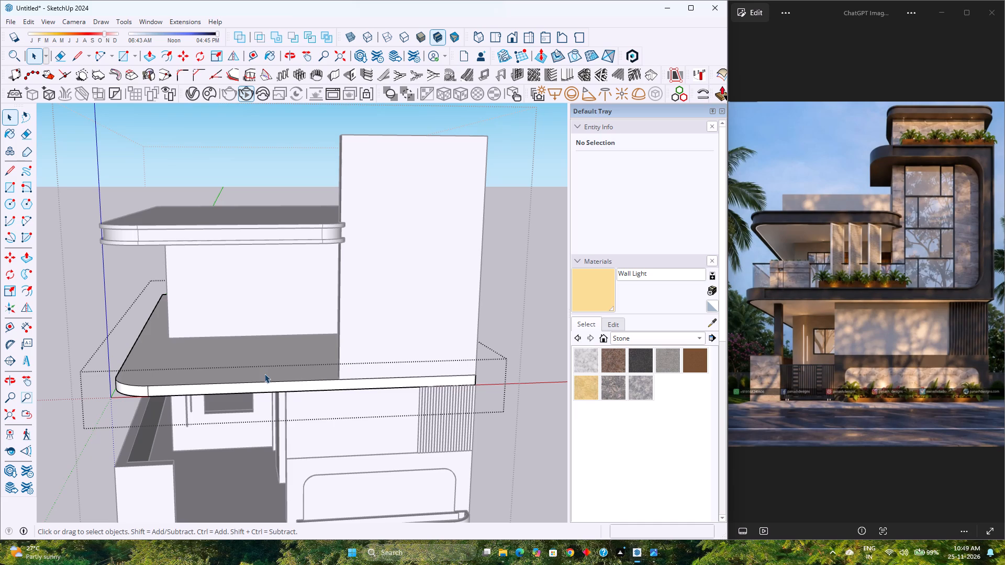
# Offset the first-floor slab's top front edge, rounded corner and long side edge outward by 1'2".
pyautogui.moveTo(256, 371); pyautogui.dragTo(304, 402, button='middle')
pyautogui.scroll(2, 325, 439)
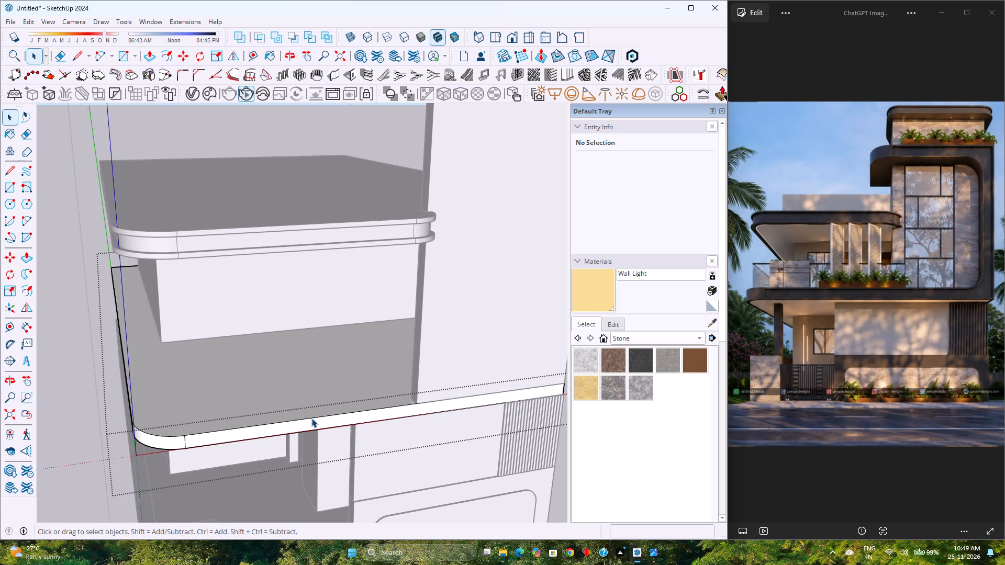
pyautogui.click(311, 418)
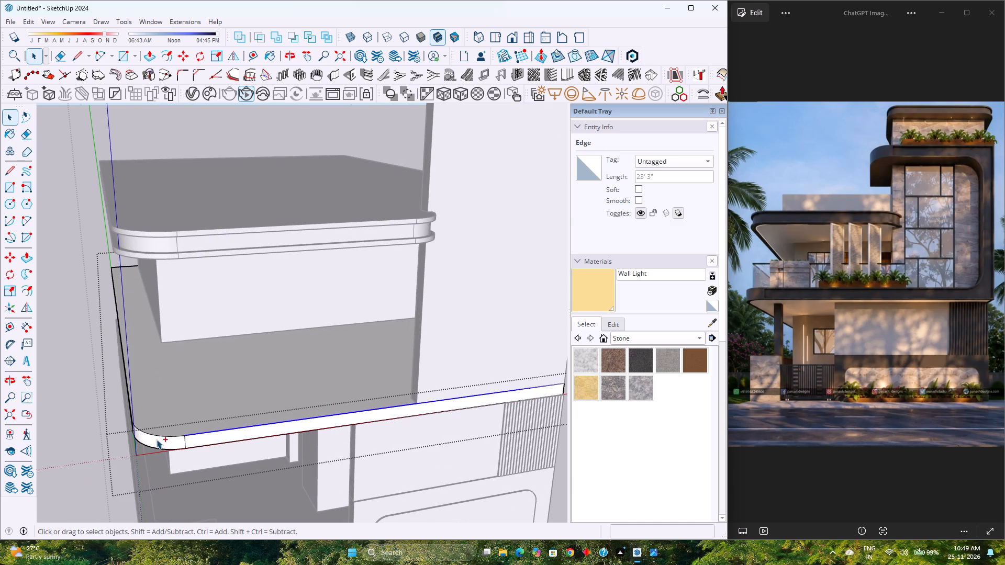
pyautogui.keyDown('ctrl'); pyautogui.click(158, 436); pyautogui.keyUp('ctrl')
pyautogui.moveTo(158, 436); pyautogui.dragTo(356, 447, button='middle')
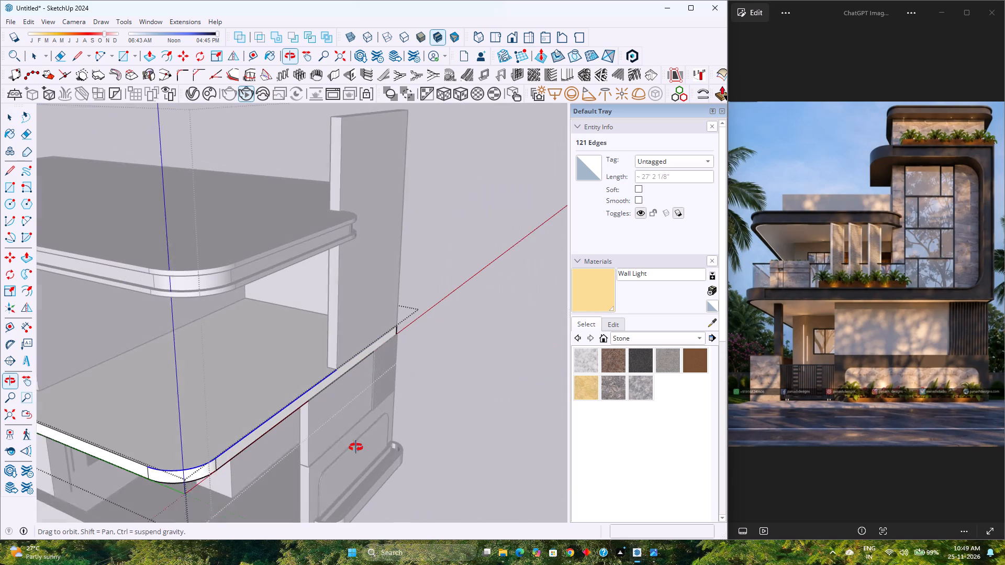
pyautogui.moveTo(356, 447); pyautogui.dragTo(358, 447, button='middle')
pyautogui.middleClick(358, 447)
pyautogui.keyDown('ctrl'); pyautogui.click(141, 465); pyautogui.keyUp('ctrl')
pyautogui.scroll(-3, 167, 451)
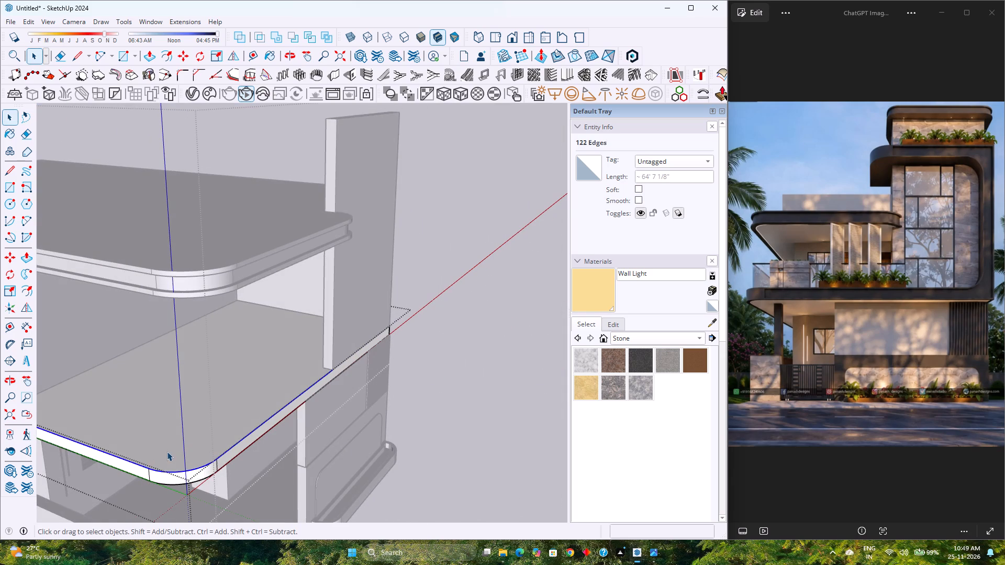
pyautogui.scroll(-2, 167, 451)
pyautogui.keyDown('shift'); pyautogui.moveTo(166, 451); pyautogui.dragTo(281, 402, button='middle'); pyautogui.keyUp('shift')
pyautogui.keyDown('shift'); pyautogui.middleClick(281, 402); pyautogui.keyUp('shift')
pyautogui.scroll(-2, 290, 404)
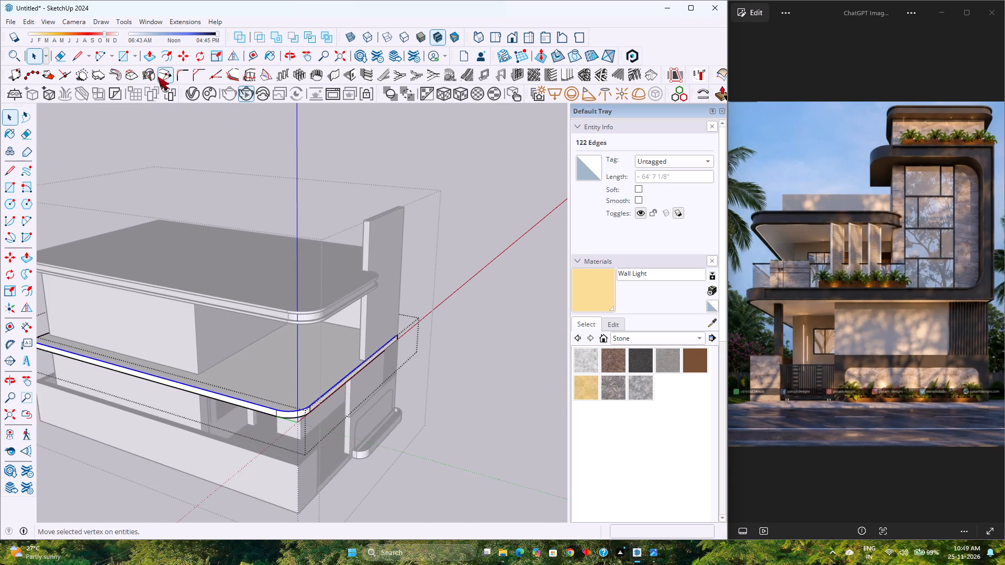
pyautogui.click(165, 62)
pyautogui.click(352, 379)
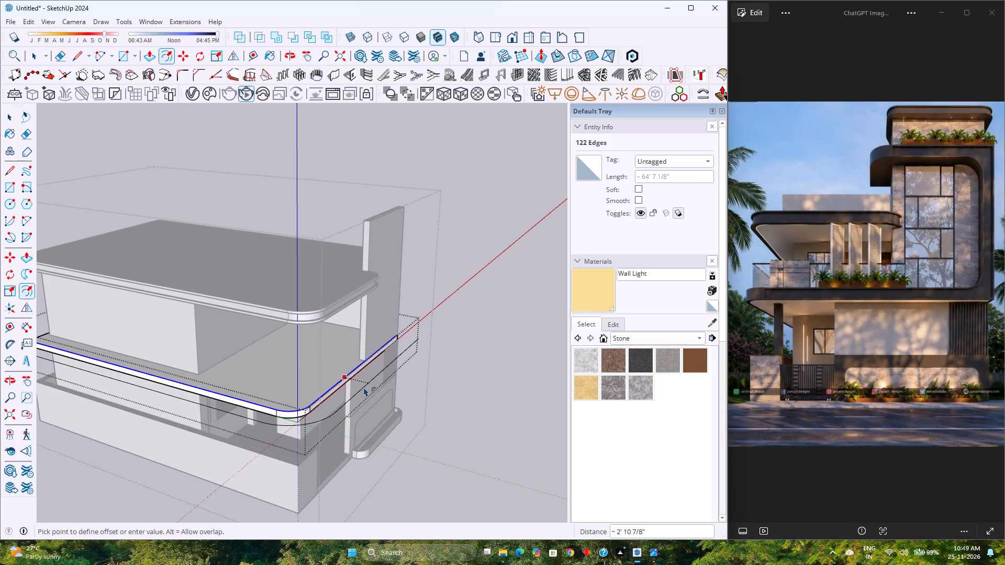
pyautogui.press('1')
pyautogui.press("'")
pyautogui.press('2')
pyautogui.press('Return')
# Copy the slab's original top edge outline 31' along the red axis, clear of the house.
pyautogui.scroll(2, 361, 387)
pyautogui.moveTo(360, 387); pyautogui.dragTo(180, 496, button='middle')
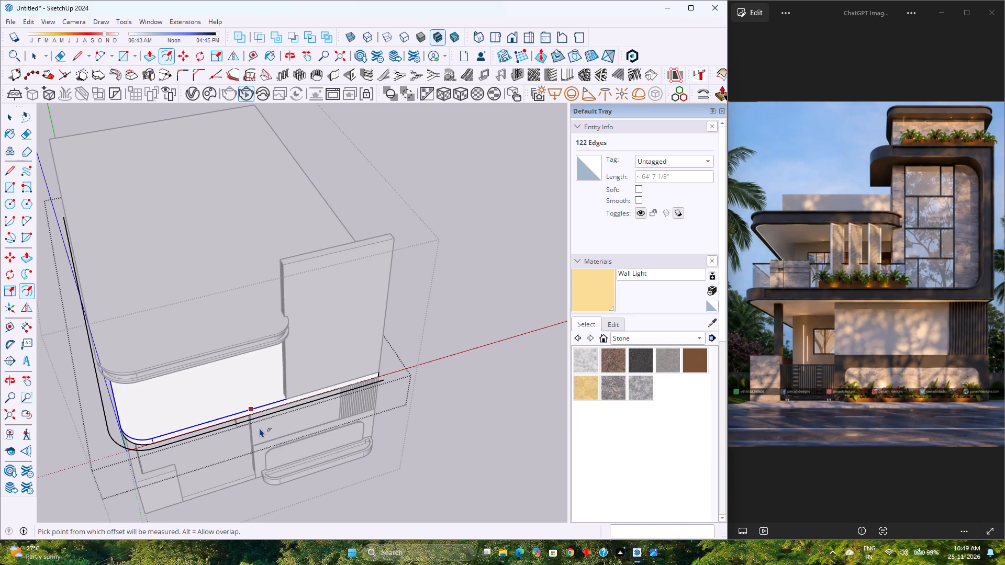
pyautogui.press('m')
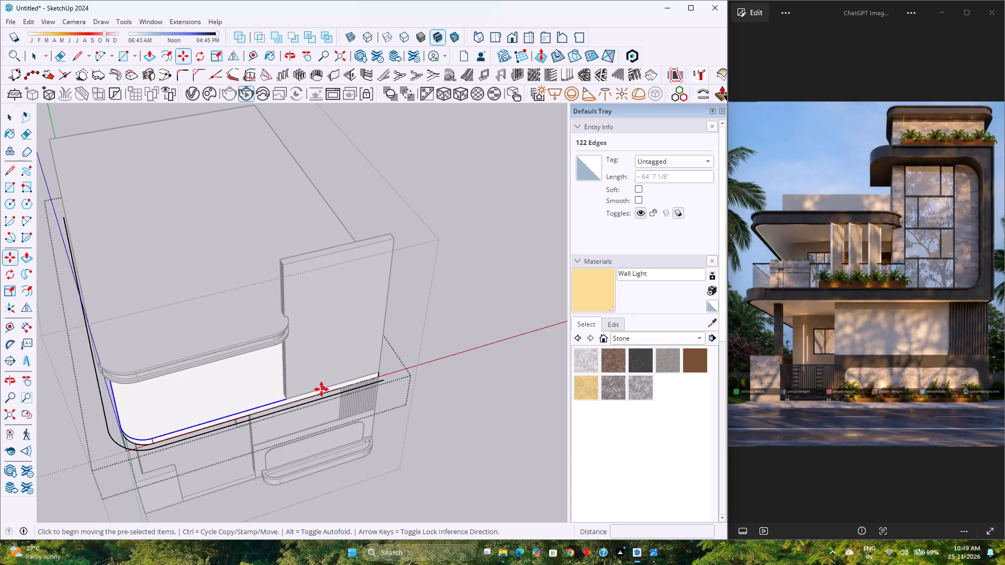
pyautogui.scroll(5, 280, 400)
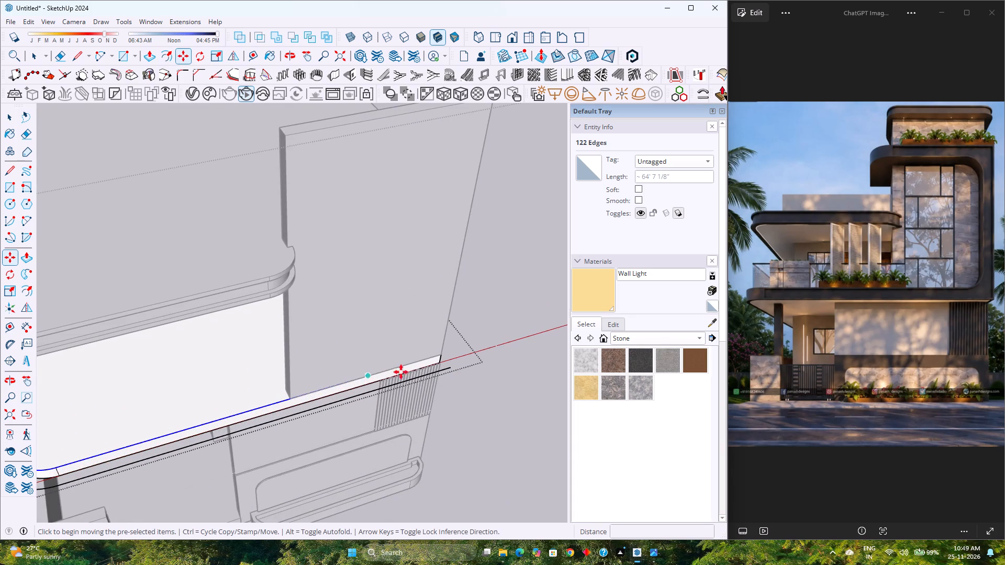
pyautogui.click(442, 354)
pyautogui.scroll(-7, 466, 346)
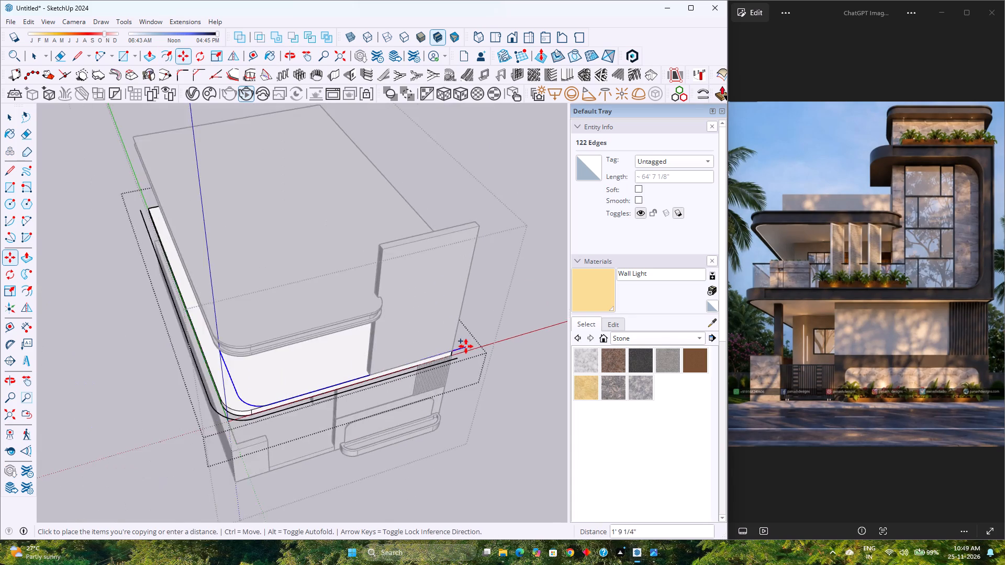
pyautogui.scroll(-6, 466, 346)
pyautogui.keyDown('shift'); pyautogui.moveTo(486, 337); pyautogui.dragTo(252, 380, button='middle'); pyautogui.keyUp('shift')
pyautogui.keyDown('shift'); pyautogui.middleClick(252, 380); pyautogui.keyUp('shift')
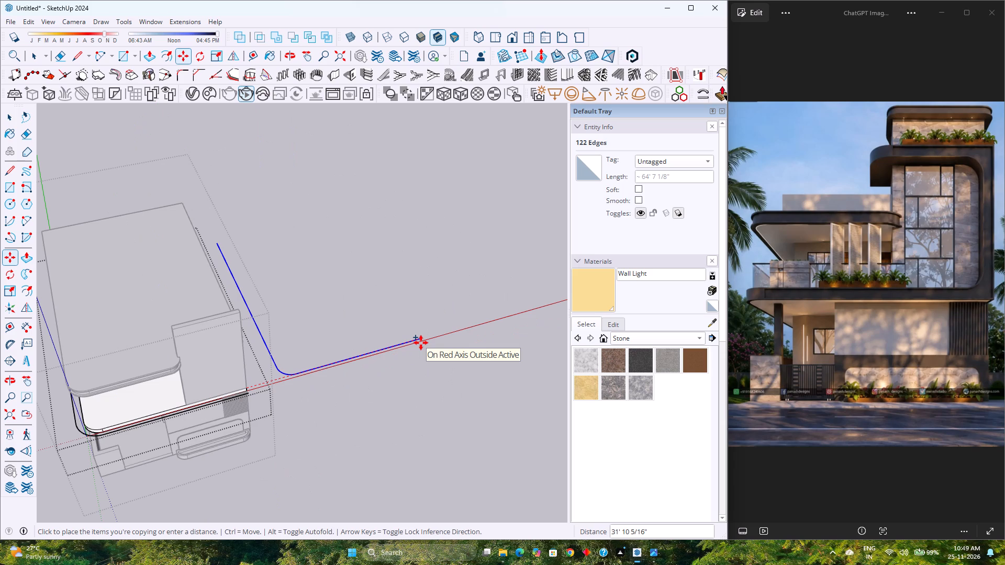
pyautogui.press('3')
pyautogui.write("1'")
pyautogui.press('Return')
pyautogui.press('space')
# Move the offset outline, including front edge, rounded corner and side edge, 31' along the red axis to the copied outline.
pyautogui.scroll(2, 217, 401)
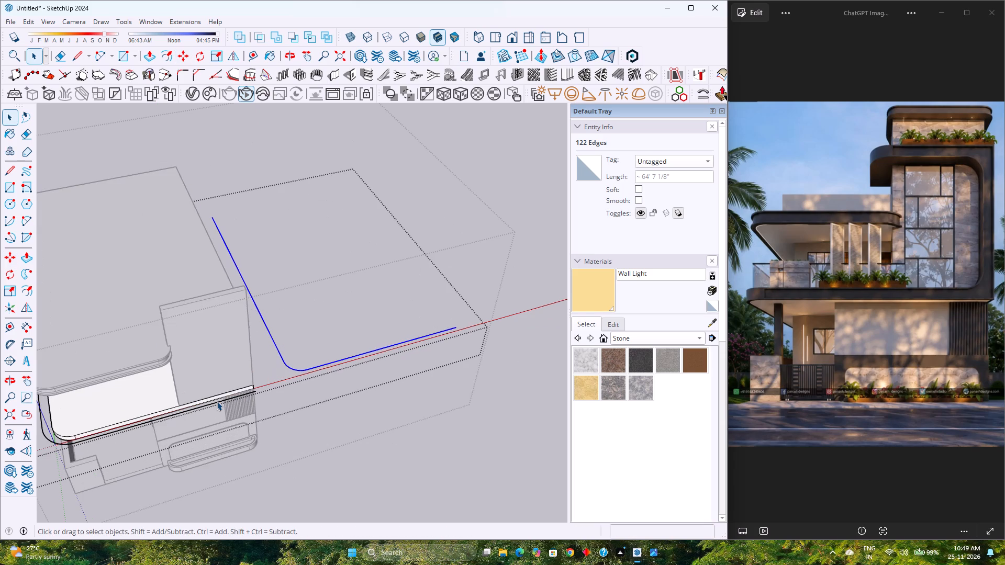
pyautogui.click(217, 402)
pyautogui.click(217, 402)
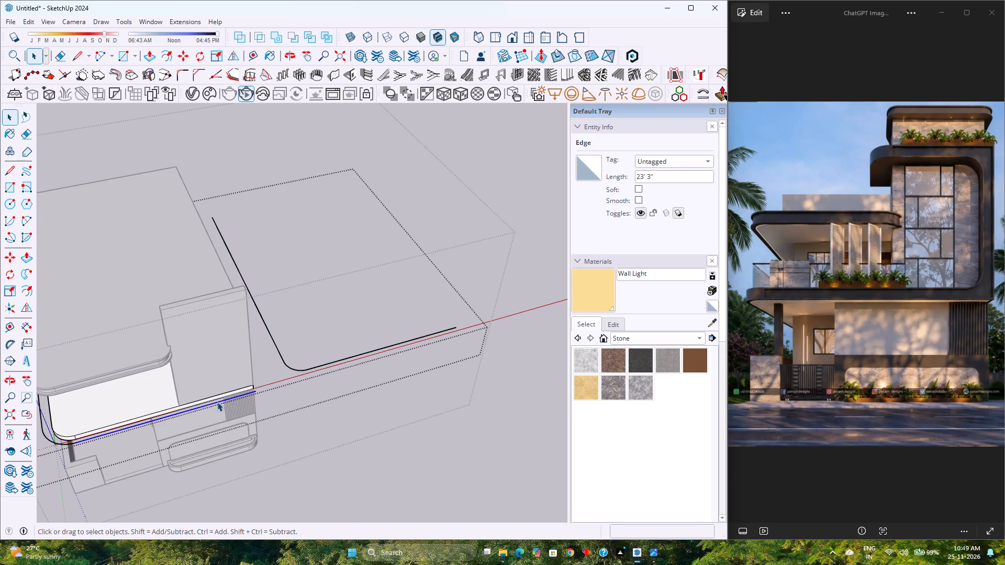
pyautogui.scroll(-3, 217, 402)
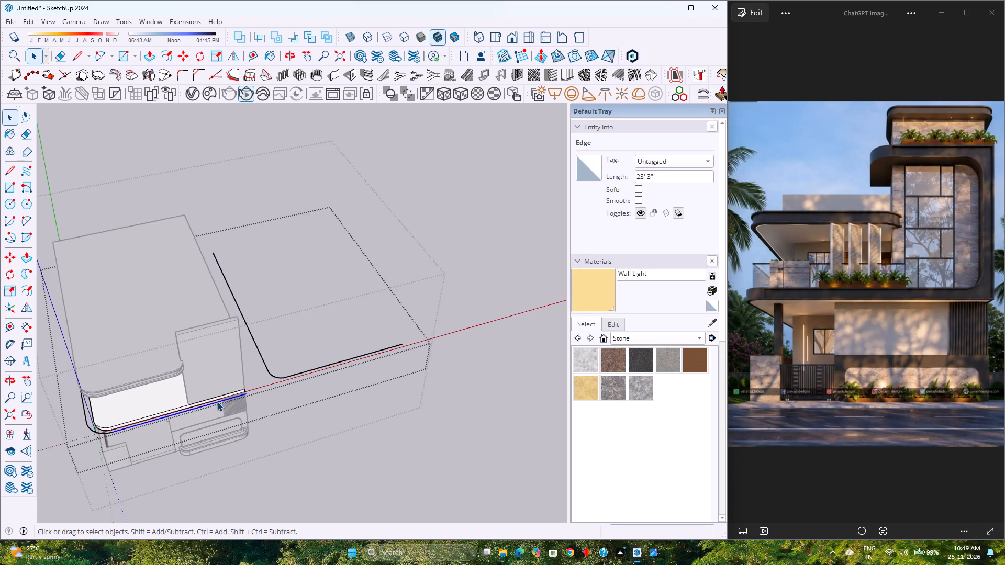
pyautogui.scroll(6, 107, 424)
pyautogui.keyDown('ctrl'); pyautogui.click(83, 428); pyautogui.keyUp('ctrl')
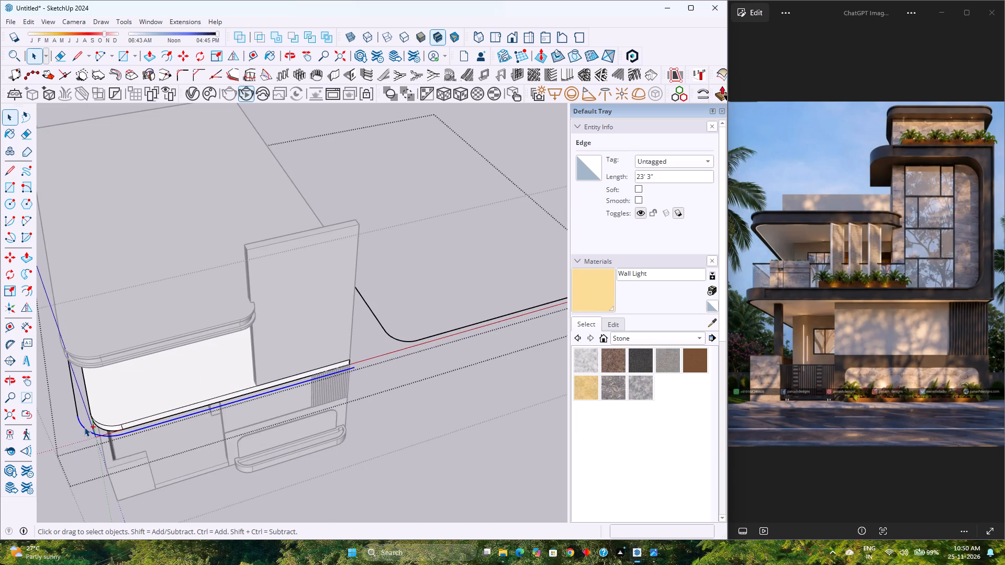
pyautogui.keyDown('ctrl'); pyautogui.click(76, 413); pyautogui.keyUp('ctrl')
pyautogui.press('m')
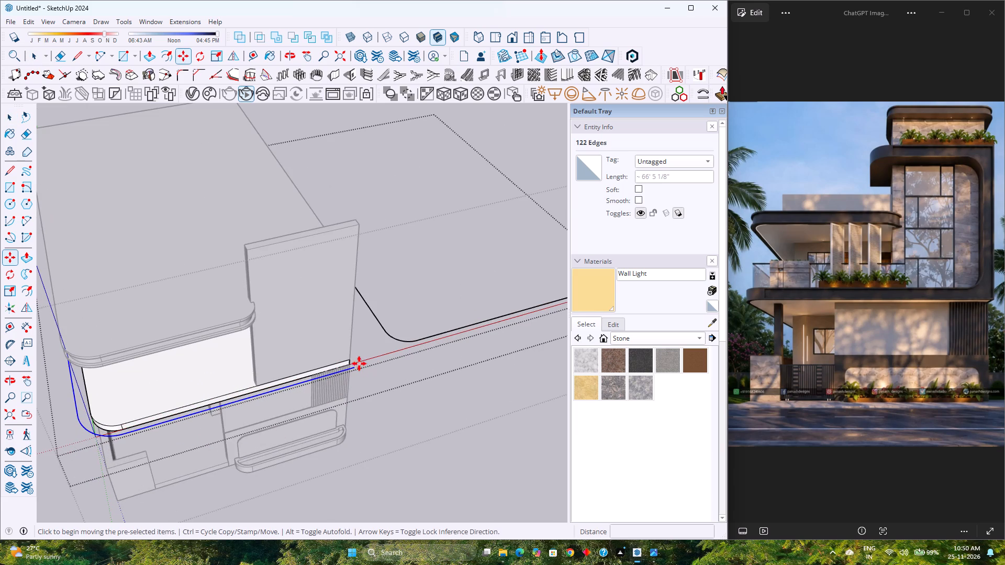
pyautogui.click(356, 367)
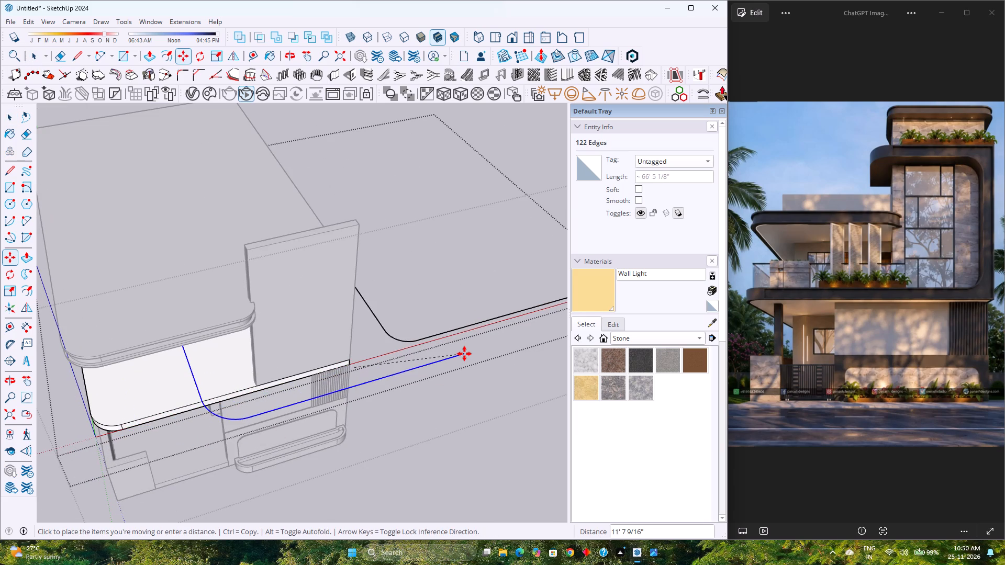
pyautogui.press('Right')
pyautogui.press('3')
pyautogui.write("1'")
pyautogui.press('Return')
# Draw closing lines across both open ends of the two parallel outlines to form an L-shaped face.
pyautogui.scroll(-4, 425, 365)
pyautogui.moveTo(428, 364); pyautogui.dragTo(289, 362, button='middle')
pyautogui.middleClick(288, 362)
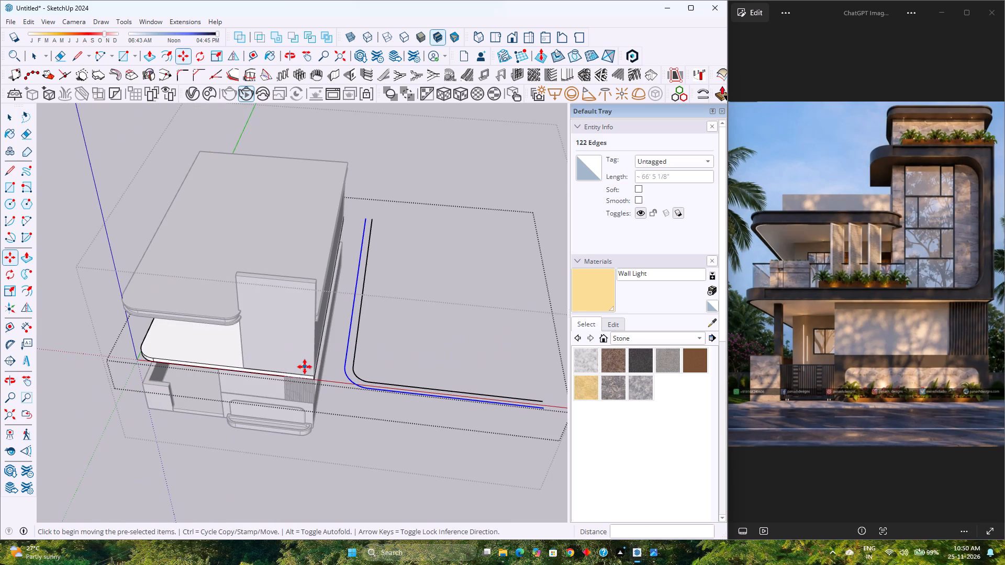
pyautogui.press('l')
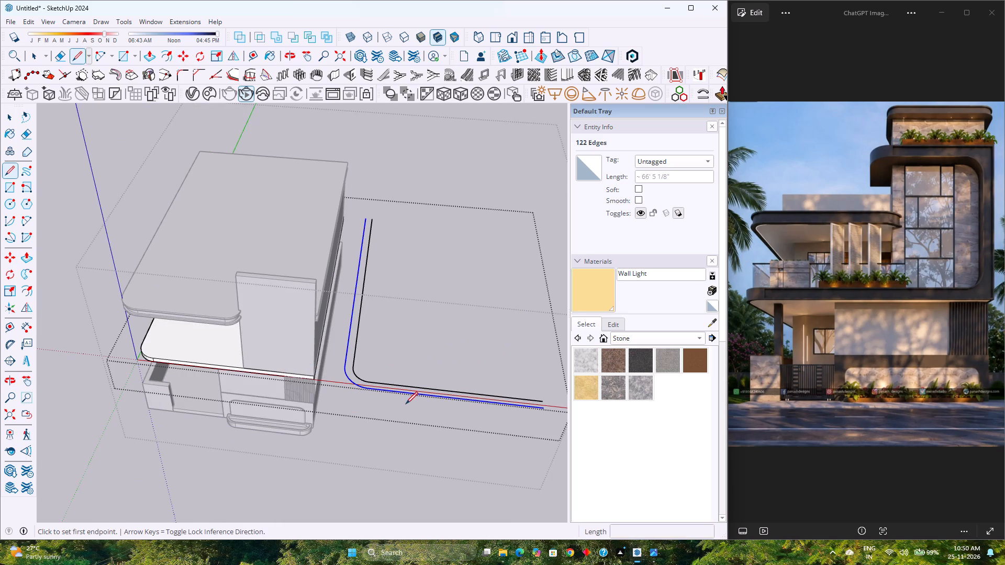
pyautogui.keyDown('shift'); pyautogui.moveTo(404, 404); pyautogui.dragTo(270, 394, button='middle'); pyautogui.keyUp('shift')
pyautogui.scroll(4, 371, 394)
pyautogui.click(423, 387)
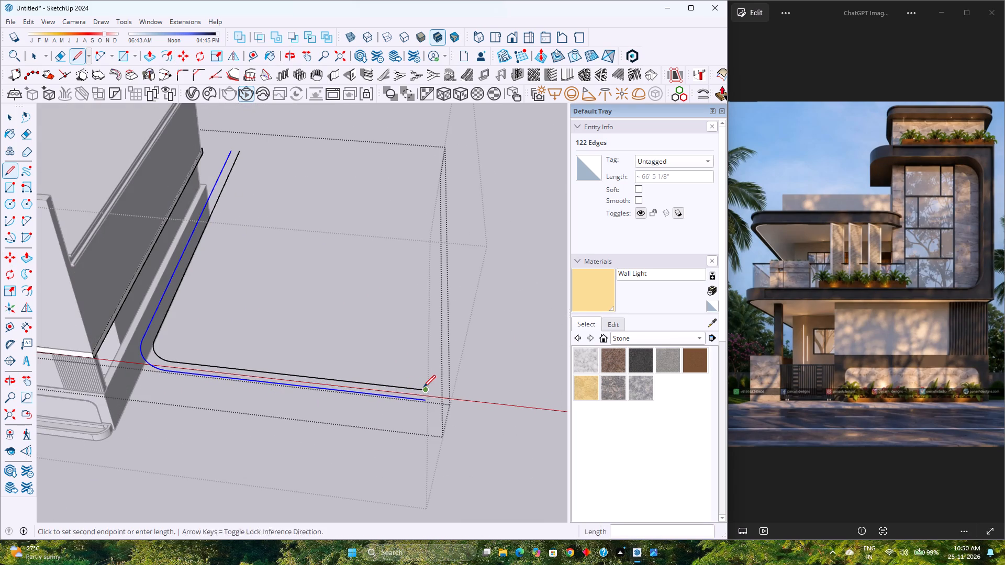
pyautogui.click(425, 400)
pyautogui.press('Escape')
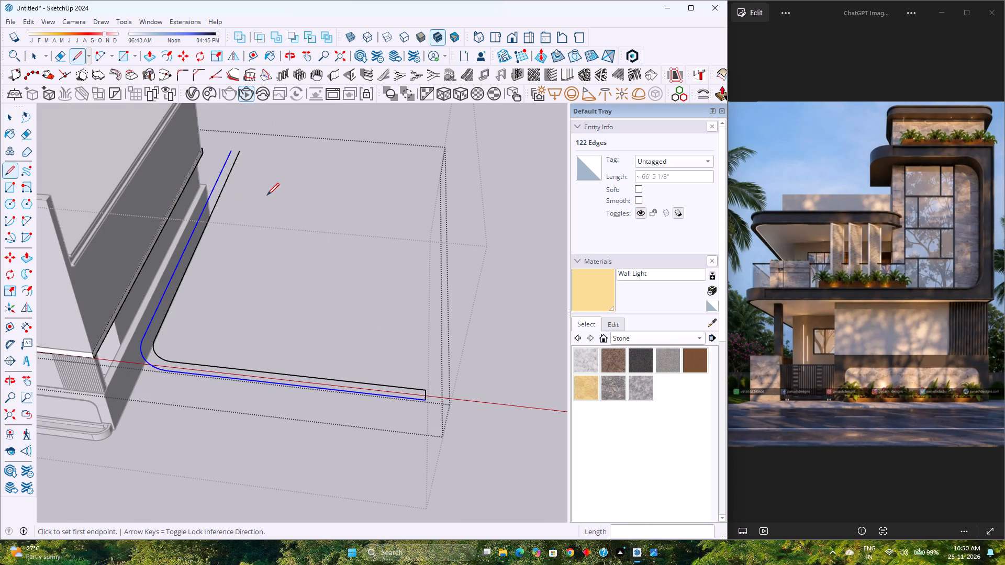
pyautogui.click(231, 150)
pyautogui.click(241, 153)
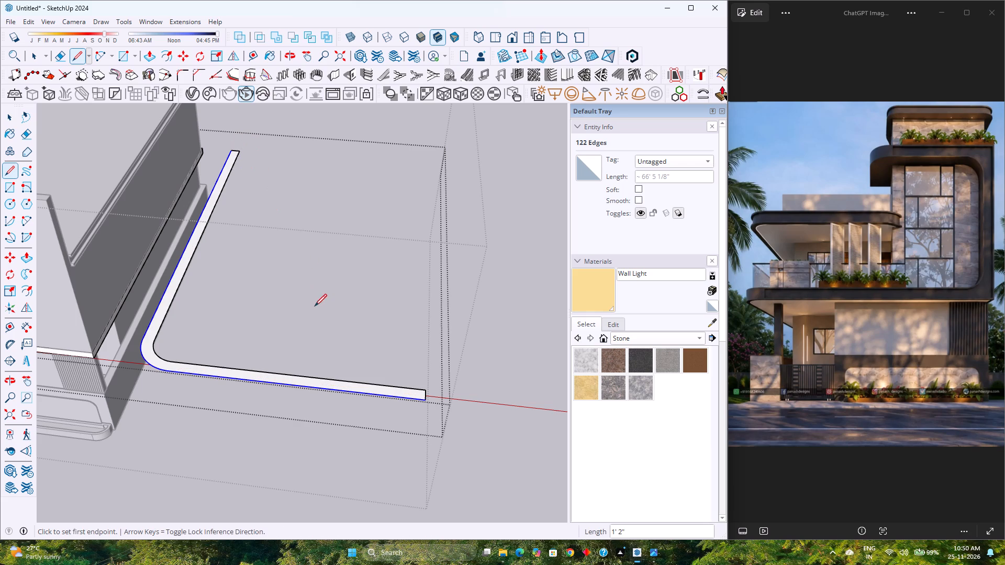
pyautogui.press('space')
# Extrude the L-shaped face upward 9" with Push/Pull.
pyautogui.scroll(-2, 318, 342)
pyautogui.moveTo(235, 369); pyautogui.dragTo(326, 302, button='middle')
pyautogui.middleClick(326, 302)
pyautogui.scroll(2, 277, 325)
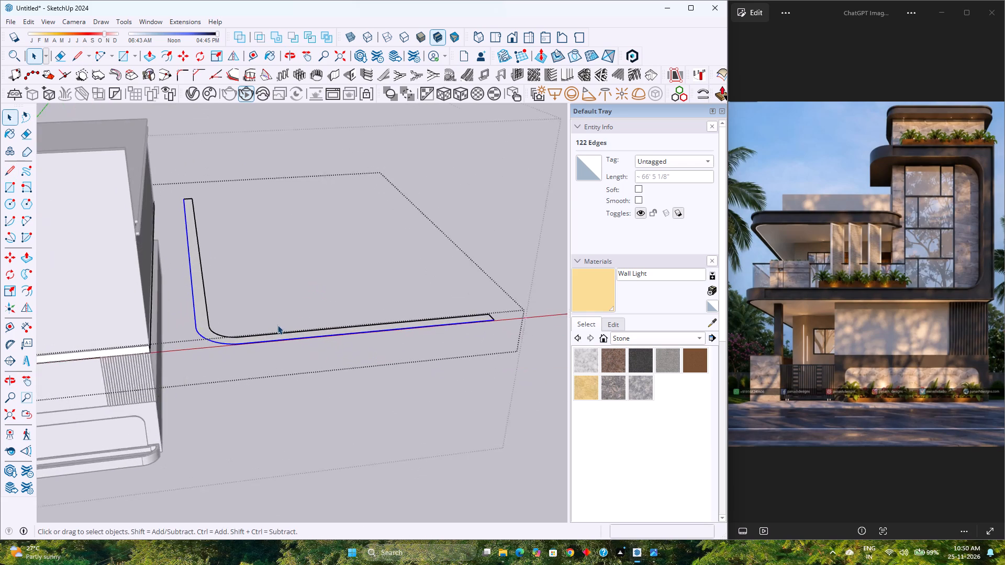
pyautogui.scroll(1, 277, 325)
pyautogui.press('p')
pyautogui.click(248, 342)
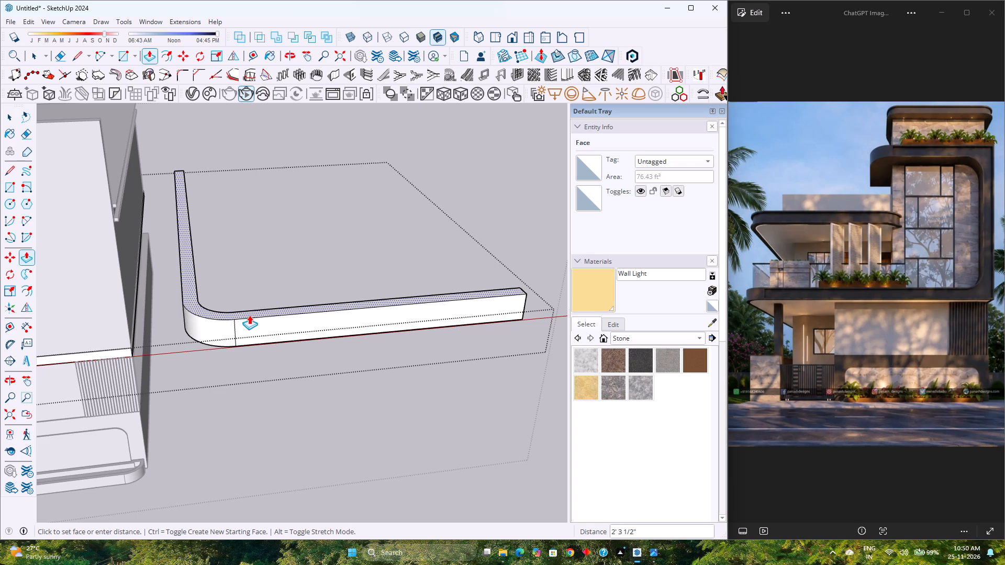
pyautogui.press('9')
pyautogui.press('Return')
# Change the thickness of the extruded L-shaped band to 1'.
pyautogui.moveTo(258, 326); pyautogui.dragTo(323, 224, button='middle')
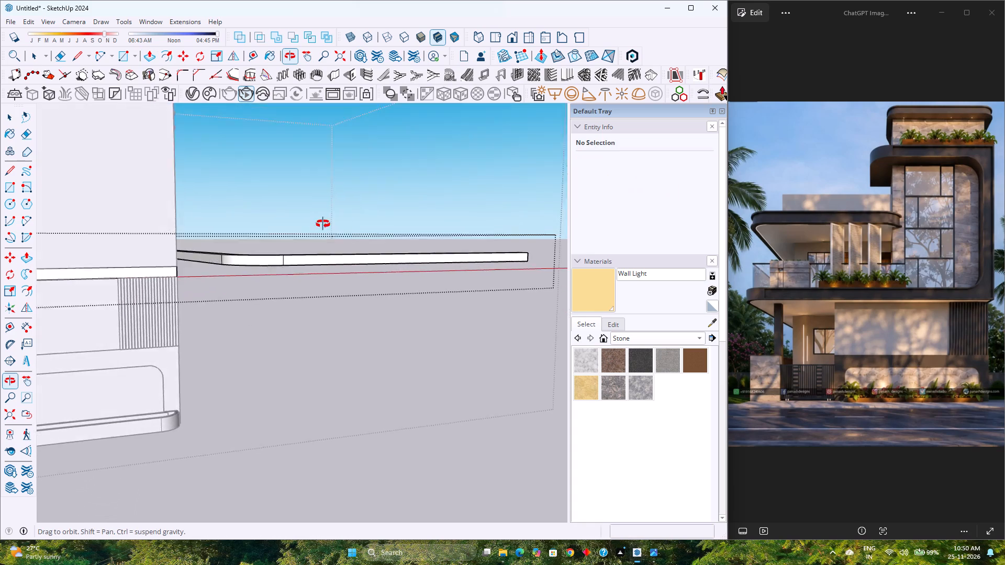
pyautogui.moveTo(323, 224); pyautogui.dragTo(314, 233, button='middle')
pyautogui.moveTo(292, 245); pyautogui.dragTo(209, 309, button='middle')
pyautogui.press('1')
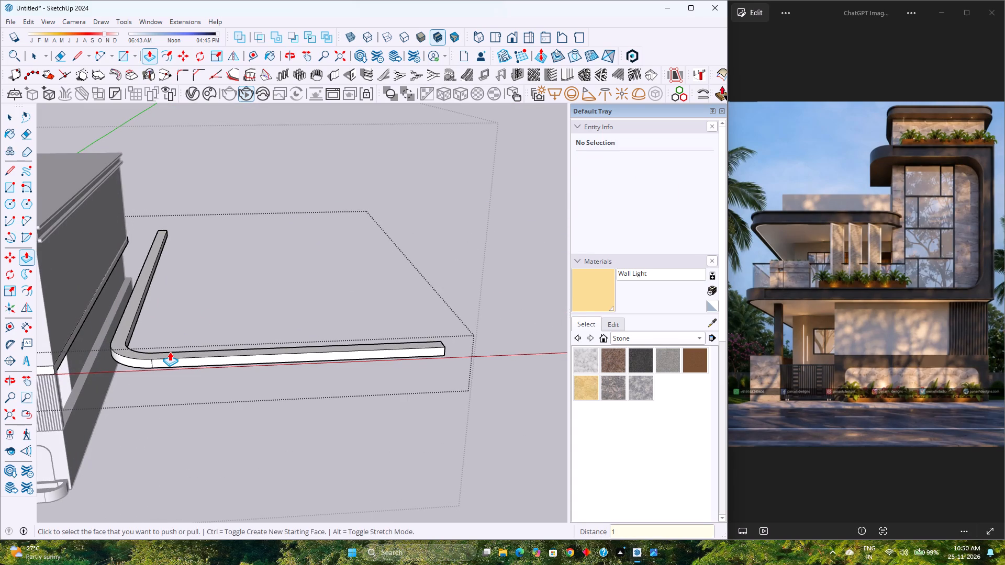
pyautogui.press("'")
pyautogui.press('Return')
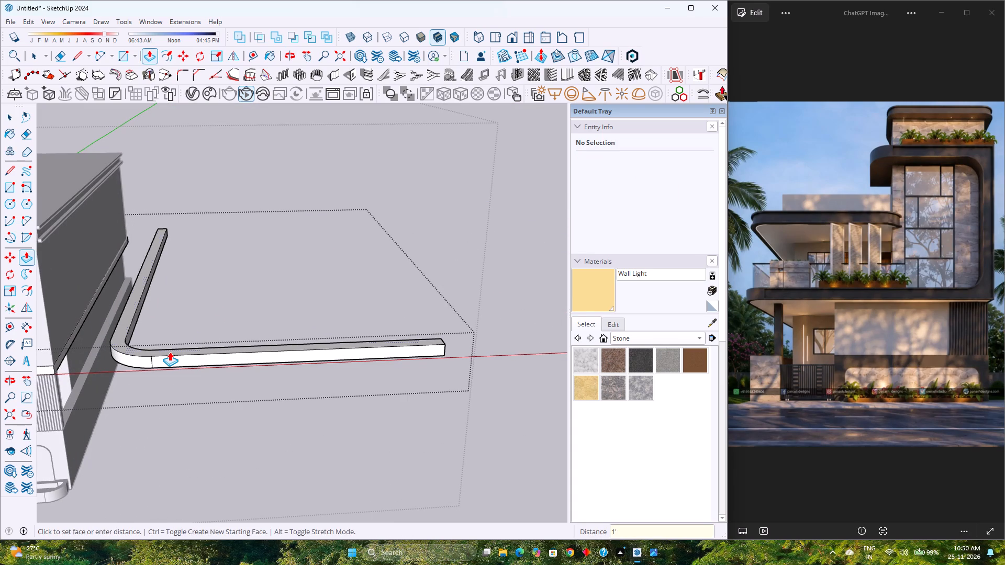
# Set the thickness of the L-shaped band to 1'2".
pyautogui.scroll(-1, 175, 348)
pyautogui.moveTo(175, 348); pyautogui.dragTo(191, 265, button='middle')
pyautogui.scroll(3, 194, 271)
pyautogui.scroll(-13, 194, 271)
pyautogui.keyDown('shift'); pyautogui.moveTo(185, 277); pyautogui.dragTo(261, 294, button='middle'); pyautogui.keyUp('shift')
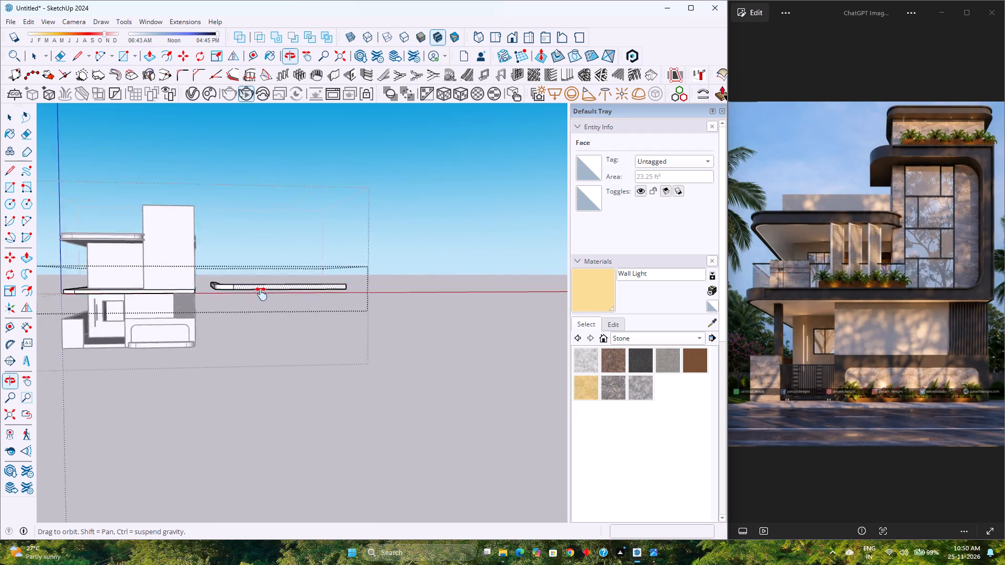
pyautogui.keyDown('shift'); pyautogui.moveTo(261, 294); pyautogui.dragTo(270, 297, button='middle'); pyautogui.keyUp('shift')
pyautogui.scroll(6, 272, 299)
pyautogui.moveTo(271, 299); pyautogui.dragTo(270, 356, button='middle')
pyautogui.scroll(4, 226, 335)
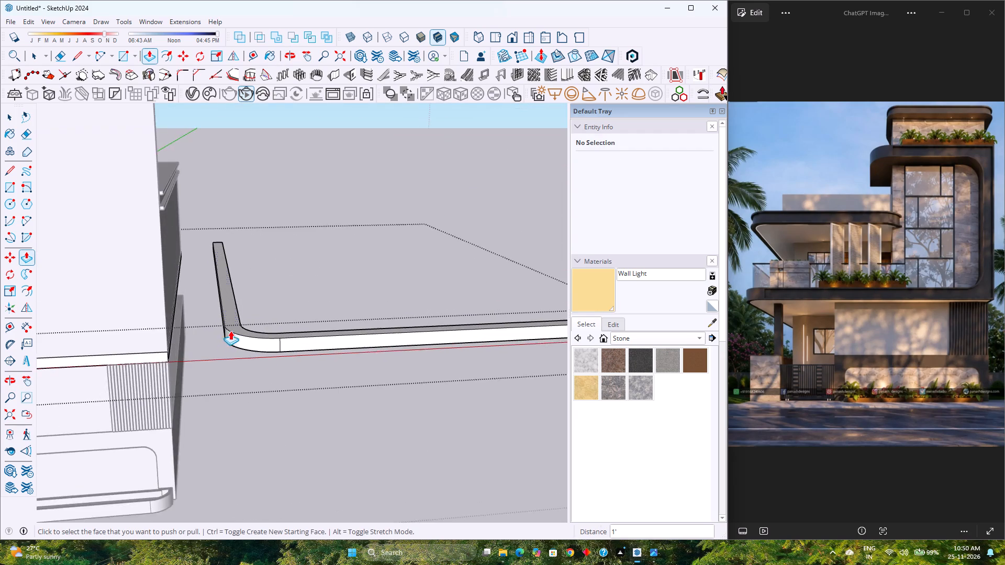
pyautogui.scroll(4, 230, 331)
pyautogui.press('1')
pyautogui.press("'")
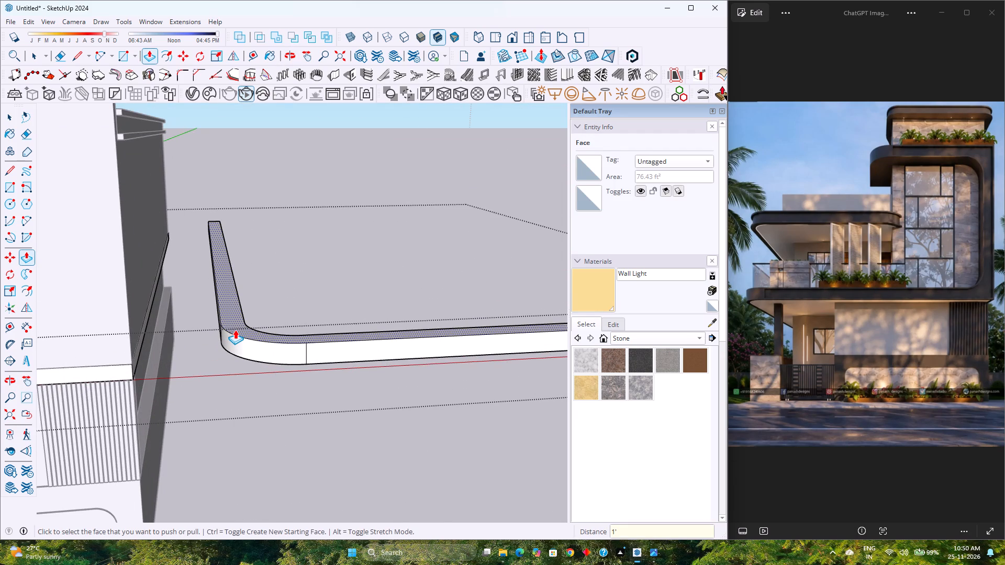
pyautogui.press('2')
pyautogui.press('Return')
pyautogui.press('space')
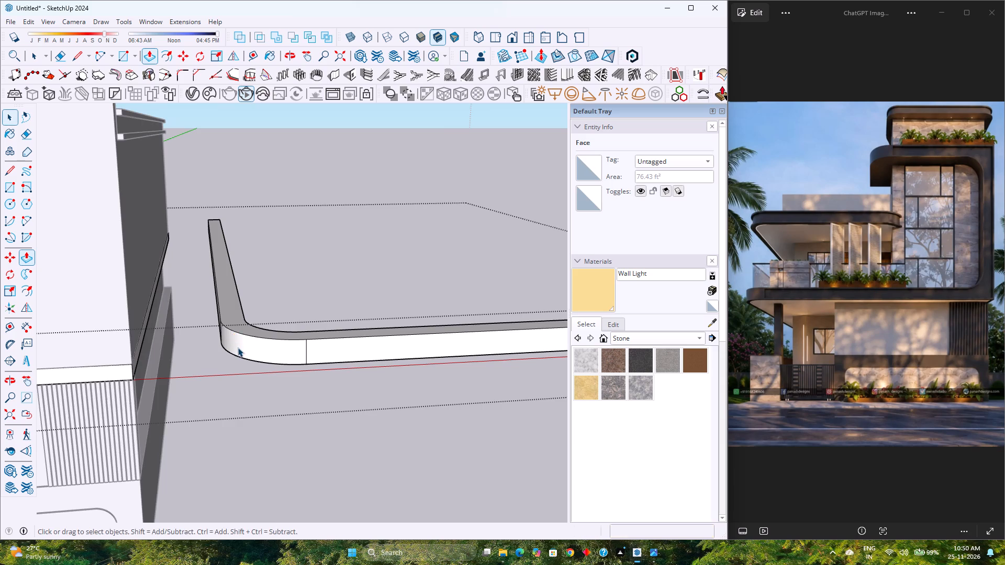
# Group all the connected geometry of the L-shaped band.
pyautogui.scroll(-4, 238, 347)
pyautogui.click(312, 391)
pyautogui.tripleClick(293, 348)
pyautogui.click(293, 348)
pyautogui.rightClick(293, 348)
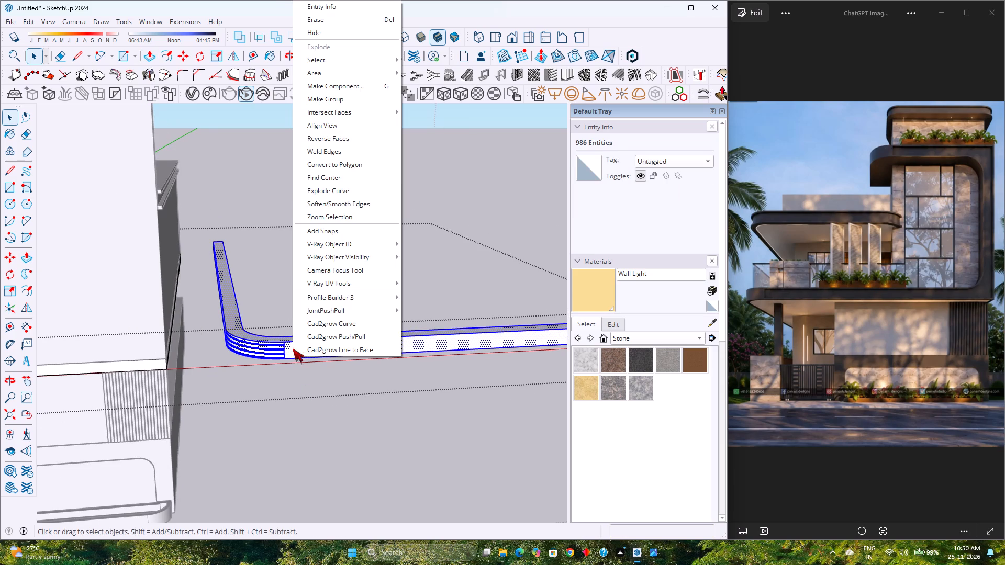
pyautogui.click(347, 102)
# Move the band group 31' back along the red axis onto the first-floor slab's edge.
pyautogui.scroll(-6, 250, 342)
pyautogui.press('m')
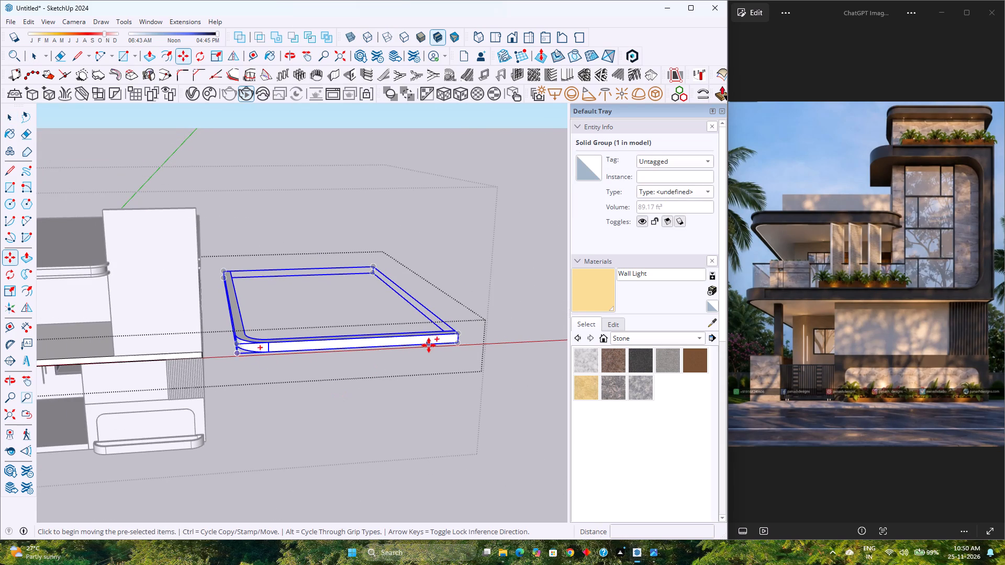
pyautogui.scroll(3, 429, 345)
pyautogui.click(469, 346)
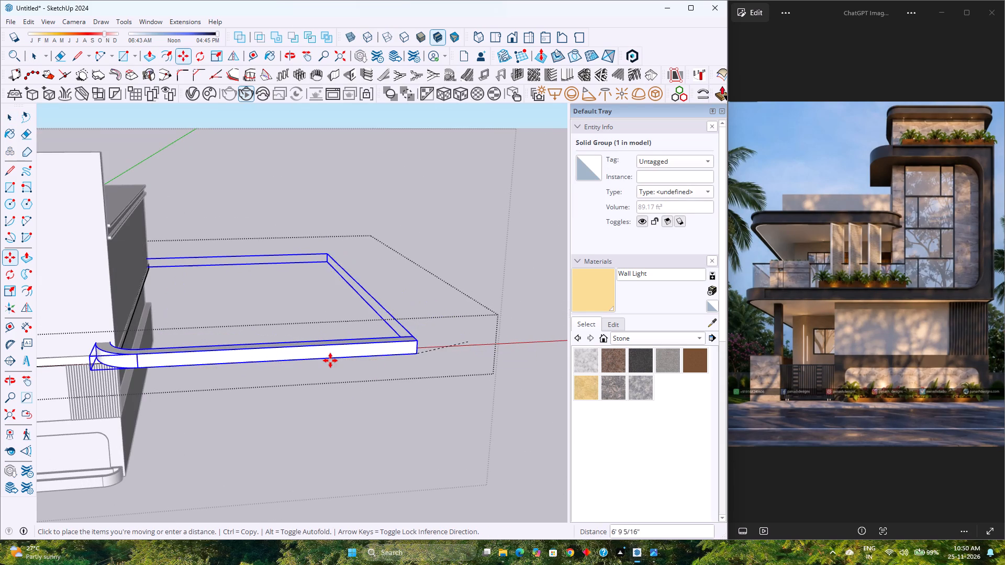
pyautogui.press('Right')
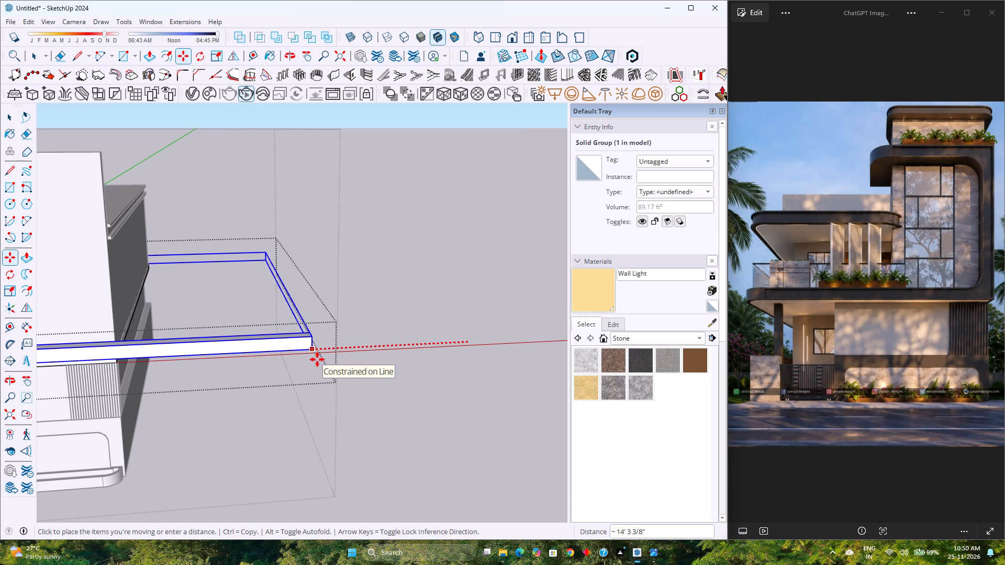
pyautogui.write('31')
pyautogui.press("'")
pyautogui.press('Return')
# Lower the band group 9" so its bottom inner corner meets the slab's bottom corner at the tower end.
pyautogui.scroll(-9, 317, 359)
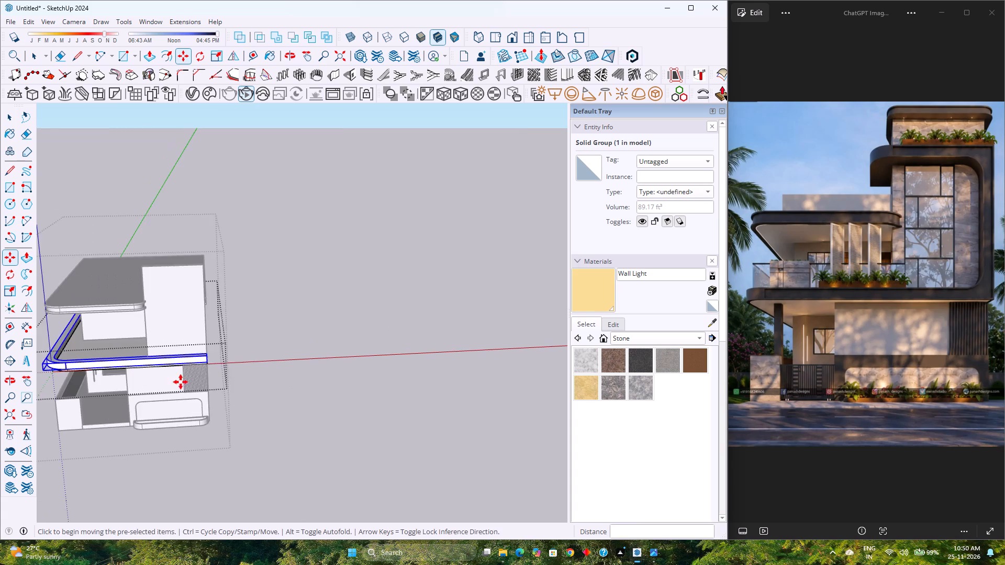
pyautogui.keyDown('shift'); pyautogui.moveTo(167, 382); pyautogui.dragTo(300, 391, button='middle'); pyautogui.keyUp('shift')
pyautogui.scroll(7, 298, 382)
pyautogui.moveTo(288, 377); pyautogui.dragTo(313, 322, button='middle')
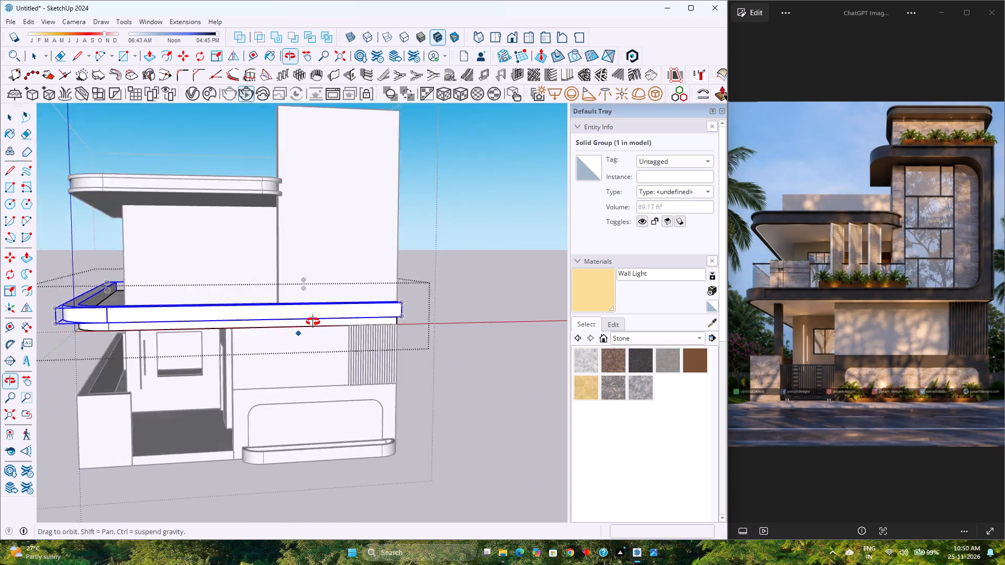
pyautogui.moveTo(313, 322); pyautogui.dragTo(211, 268, button='middle')
pyautogui.middleClick(211, 268)
pyautogui.scroll(12, 266, 250)
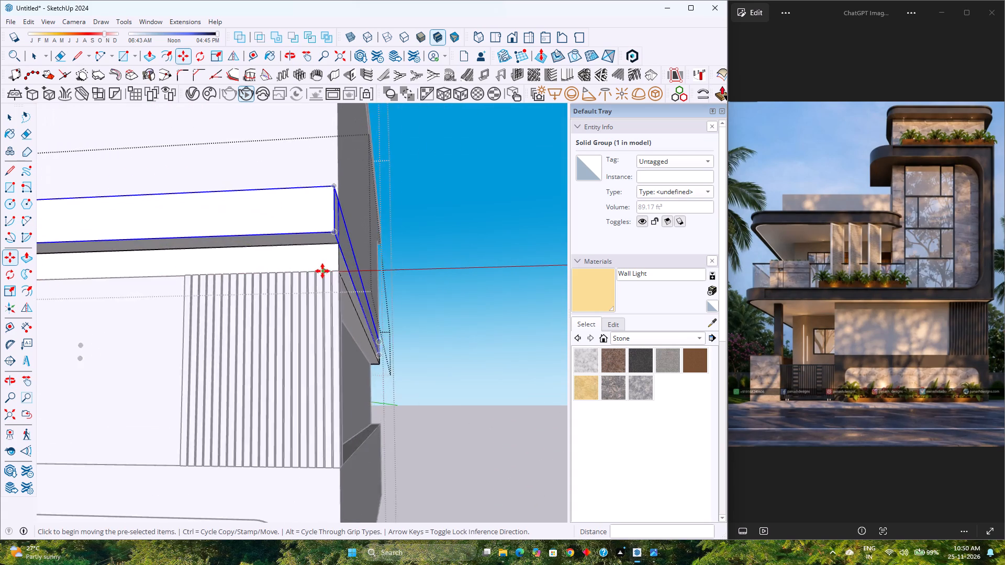
pyautogui.scroll(3, 322, 271)
pyautogui.click(344, 229)
pyautogui.scroll(1, 344, 265)
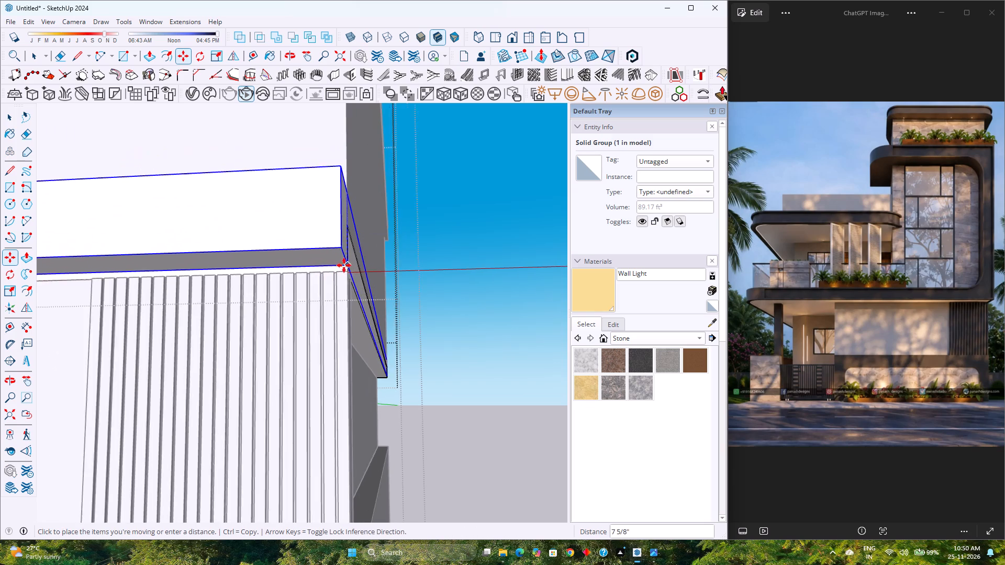
pyautogui.scroll(1, 344, 265)
pyautogui.moveTo(344, 267); pyautogui.dragTo(74, 347, button='middle')
pyautogui.middleClick(74, 347)
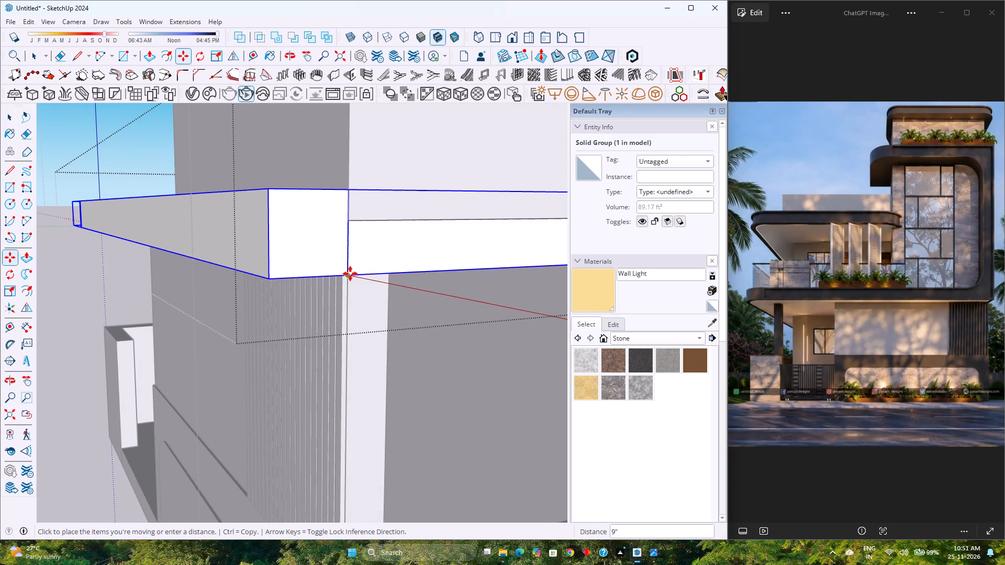
pyautogui.click(350, 274)
# Examine the fitted balcony edge band against the house from the front, the side and underneath.
pyautogui.scroll(-9, 316, 293)
pyautogui.moveTo(259, 301); pyautogui.dragTo(496, 320, button='middle')
pyautogui.middleClick(496, 320)
pyautogui.scroll(-4, 365, 325)
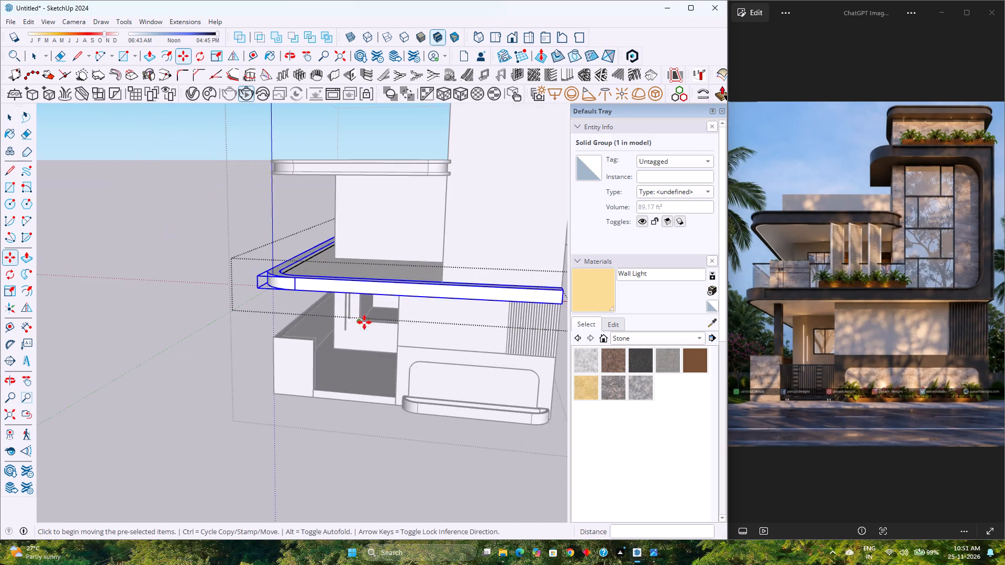
pyautogui.moveTo(364, 322); pyautogui.dragTo(185, 389, button='middle')
pyautogui.keyDown('shift'); pyautogui.moveTo(170, 387); pyautogui.dragTo(127, 394, button='middle'); pyautogui.keyUp('shift')
pyautogui.keyDown('shift'); pyautogui.middleClick(127, 394); pyautogui.keyUp('shift')
pyautogui.moveTo(127, 392); pyautogui.dragTo(456, 308, button='middle')
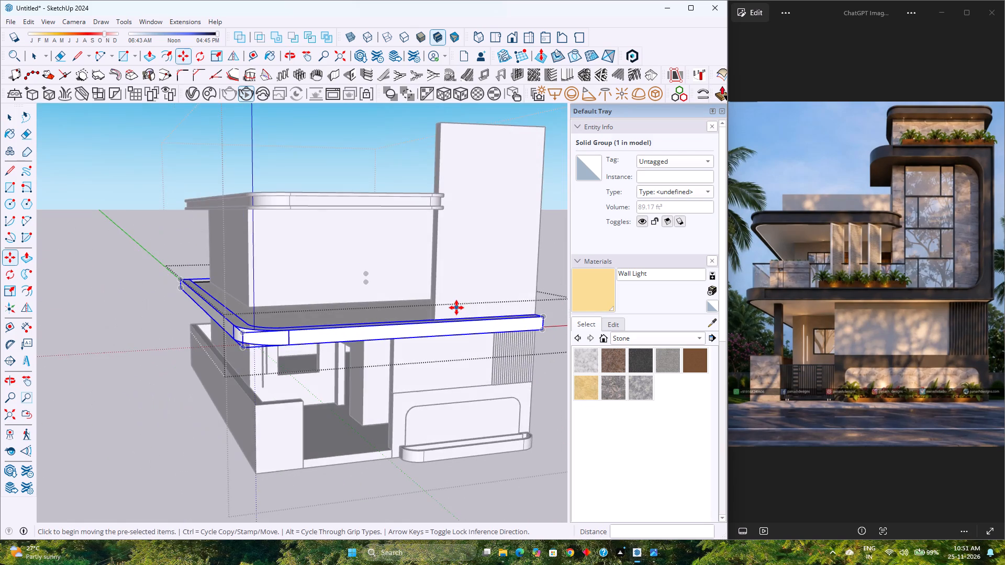
pyautogui.scroll(-4, 456, 308)
pyautogui.scroll(4, 449, 326)
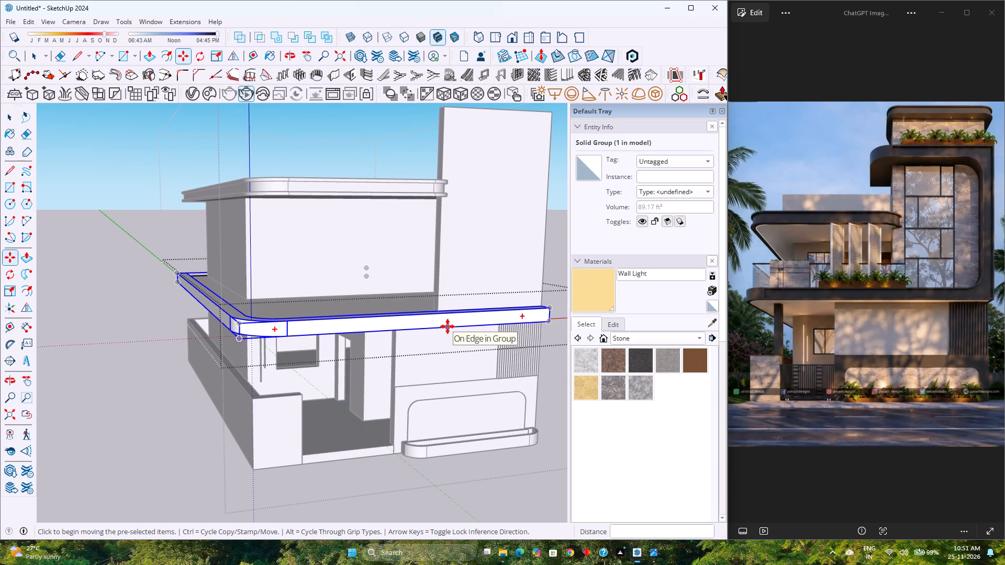
pyautogui.press('space')
pyautogui.scroll(-5, 425, 257)
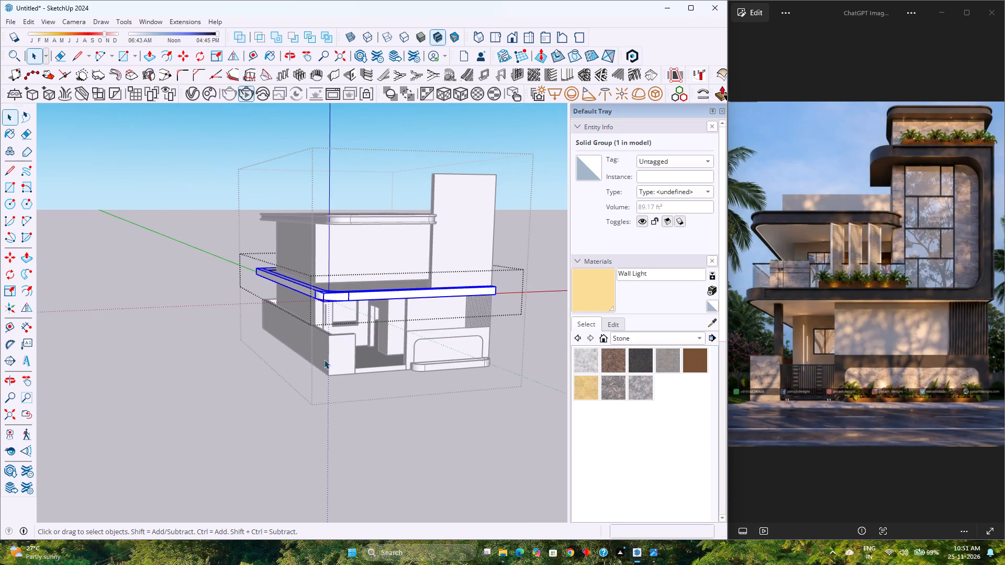
pyautogui.click(237, 386)
pyautogui.moveTo(389, 326); pyautogui.dragTo(288, 195, button='middle')
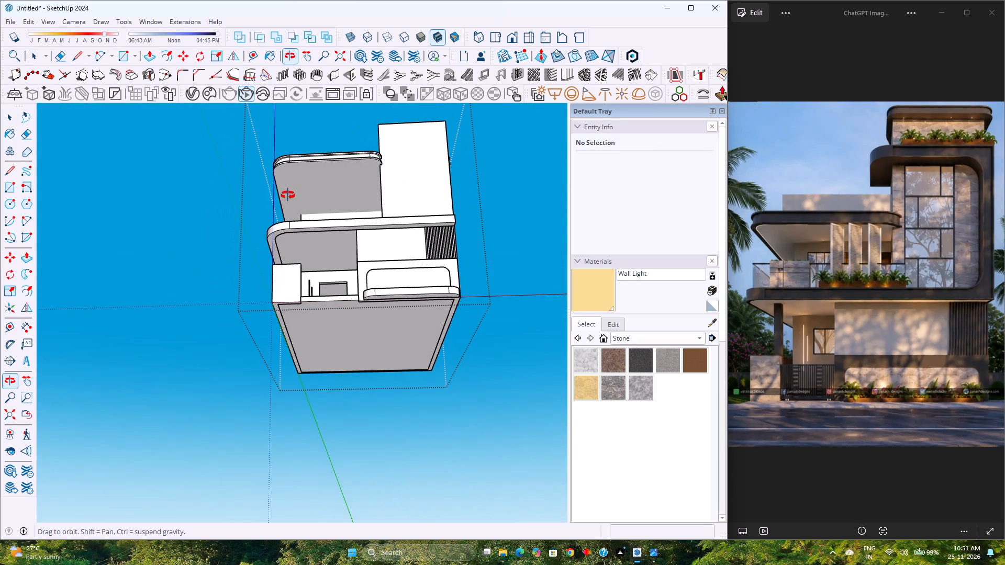
pyautogui.moveTo(288, 195); pyautogui.dragTo(216, 220, button='middle')
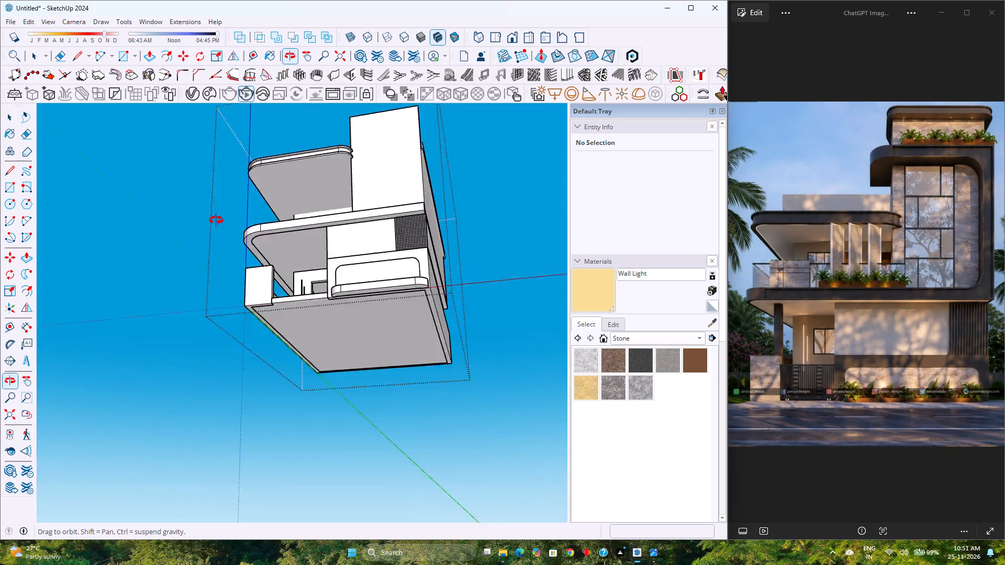
# Inside the balcony band group, copy the tower-side end edge of the top face 1'2" inward along the band.
pyautogui.moveTo(216, 220); pyautogui.dragTo(295, 462, button='middle')
pyautogui.middleClick(295, 462)
pyautogui.scroll(7, 451, 387)
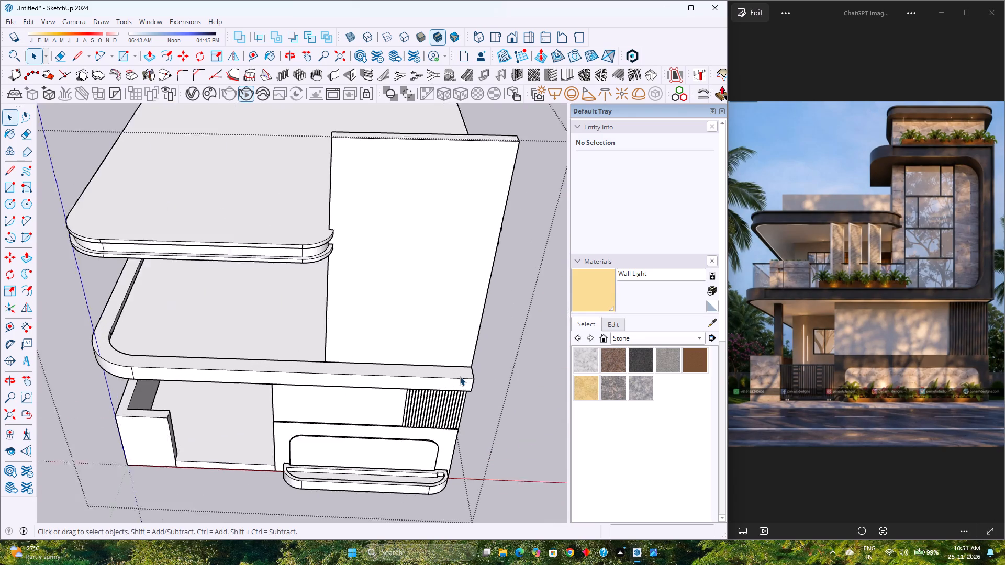
pyautogui.scroll(1, 460, 376)
pyautogui.doubleClick(460, 371)
pyautogui.scroll(4, 460, 371)
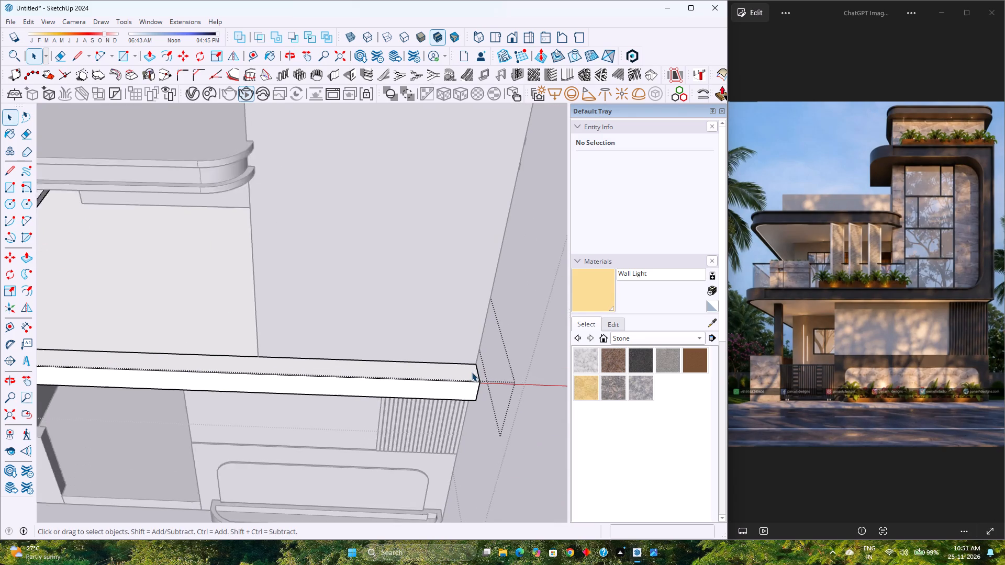
pyautogui.scroll(1, 472, 372)
pyautogui.click(480, 373)
pyautogui.doubleClick(478, 375)
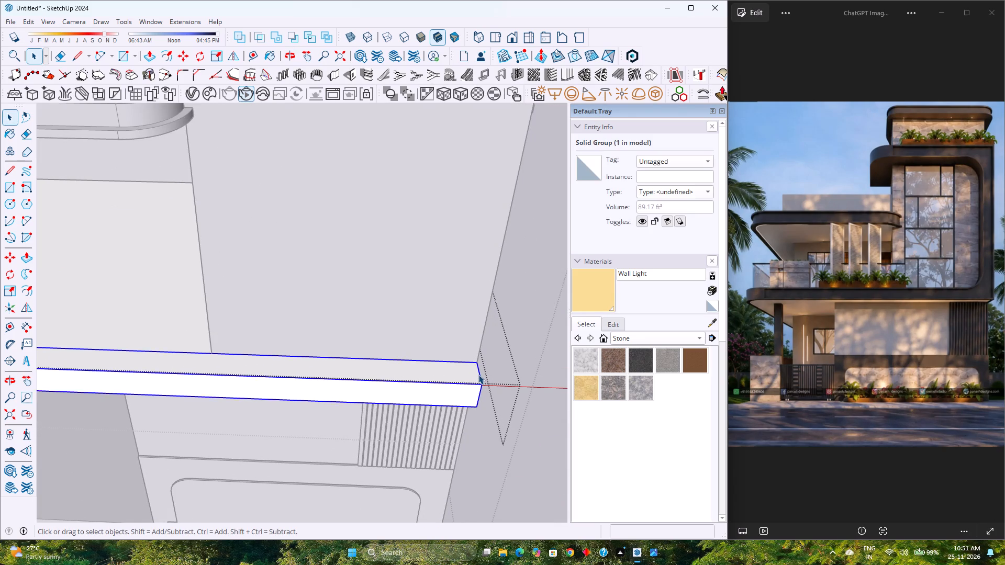
pyautogui.click(478, 375)
pyautogui.press('m')
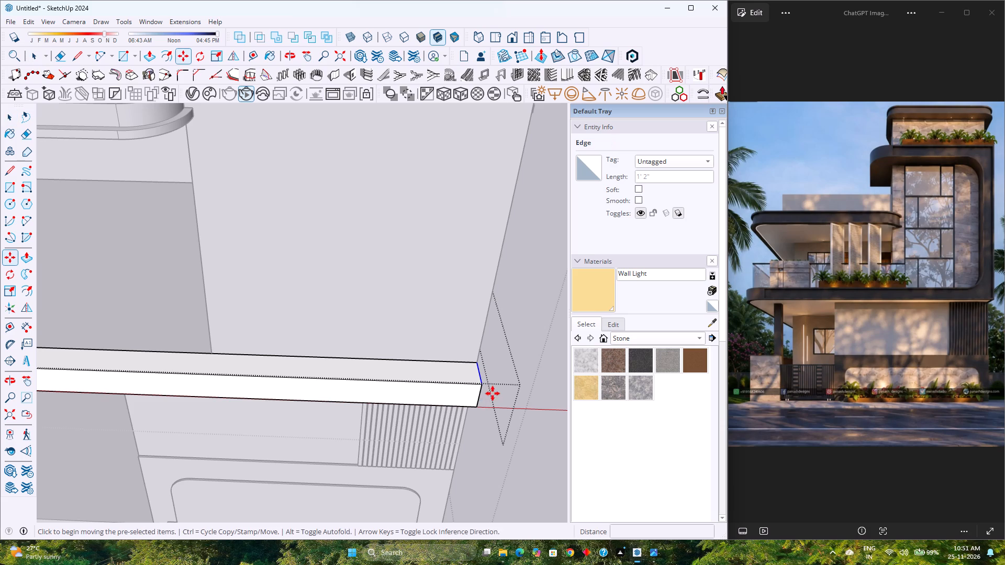
pyautogui.click(481, 384)
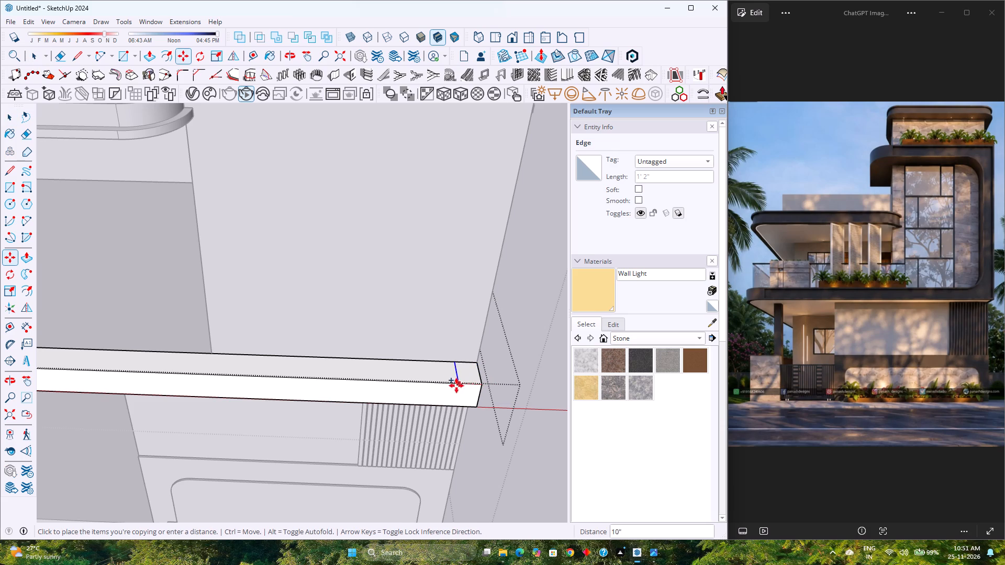
pyautogui.write("1'")
pyautogui.press('Return')
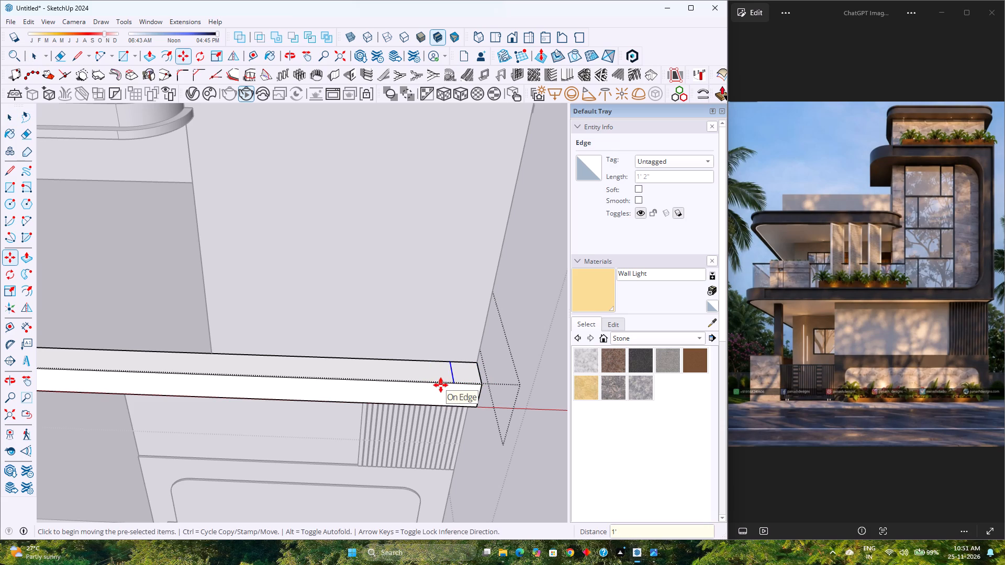
pyautogui.write("1'2")
pyautogui.press('Return')
# Push/Pull the marked-off end section of the band upward 16'4" alongside the tower wall to form a vertical band.
pyautogui.press('p')
pyautogui.click(463, 374)
pyautogui.scroll(-11, 463, 344)
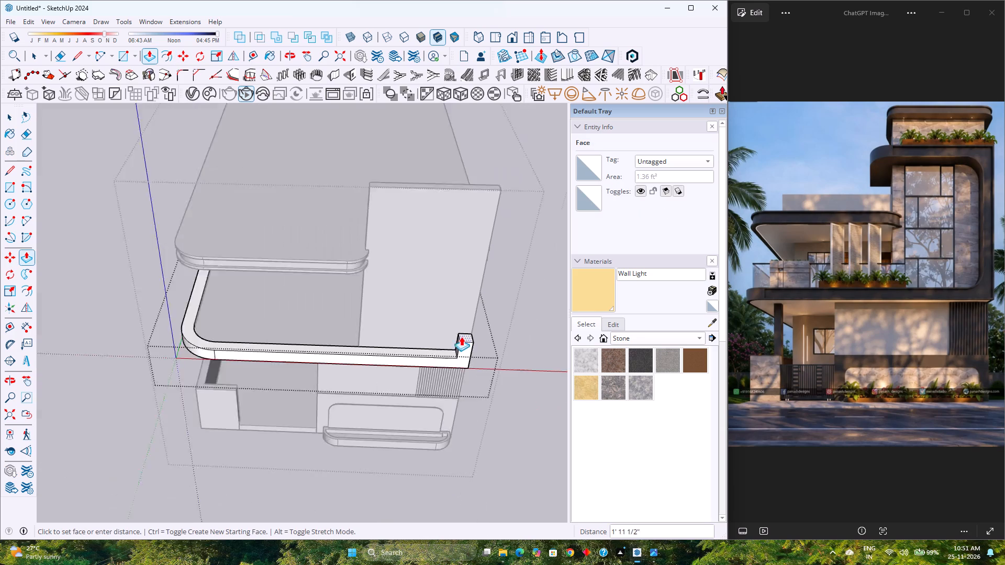
pyautogui.scroll(-3, 461, 336)
pyautogui.click(455, 241)
# Place guides 1'6" inward from the vertical band's inner edge and 1'6" above the horizontal band's top edge.
pyautogui.scroll(-2, 420, 276)
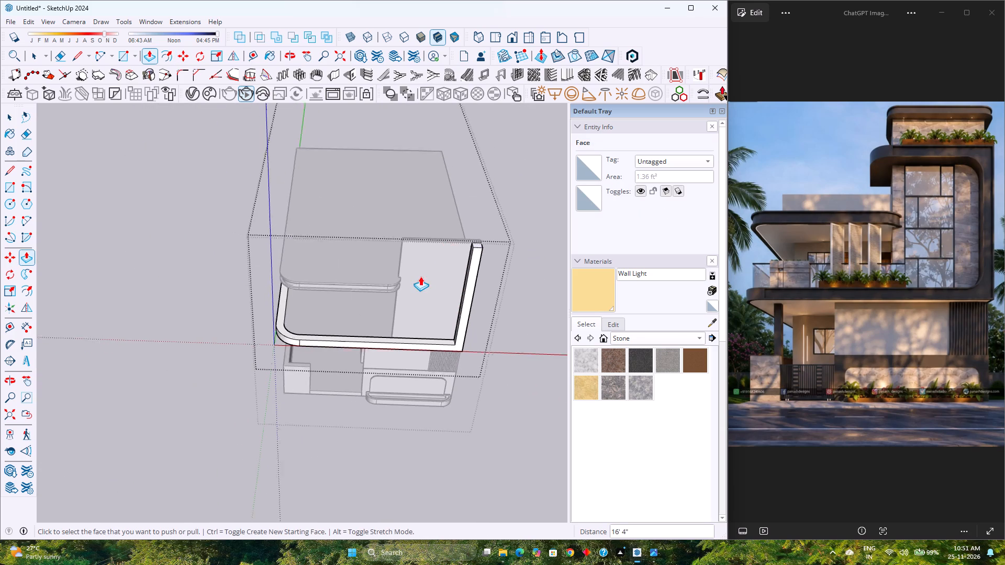
pyautogui.scroll(-3, 420, 276)
pyautogui.scroll(4, 422, 317)
pyautogui.scroll(-1, 426, 313)
pyautogui.keyDown('shift'); pyautogui.moveTo(431, 310); pyautogui.dragTo(339, 371, button='middle'); pyautogui.keyUp('shift')
pyautogui.keyDown('shift'); pyautogui.moveTo(339, 371); pyautogui.dragTo(334, 376, button='middle'); pyautogui.keyUp('shift')
pyautogui.moveTo(317, 393); pyautogui.dragTo(320, 199, button='middle')
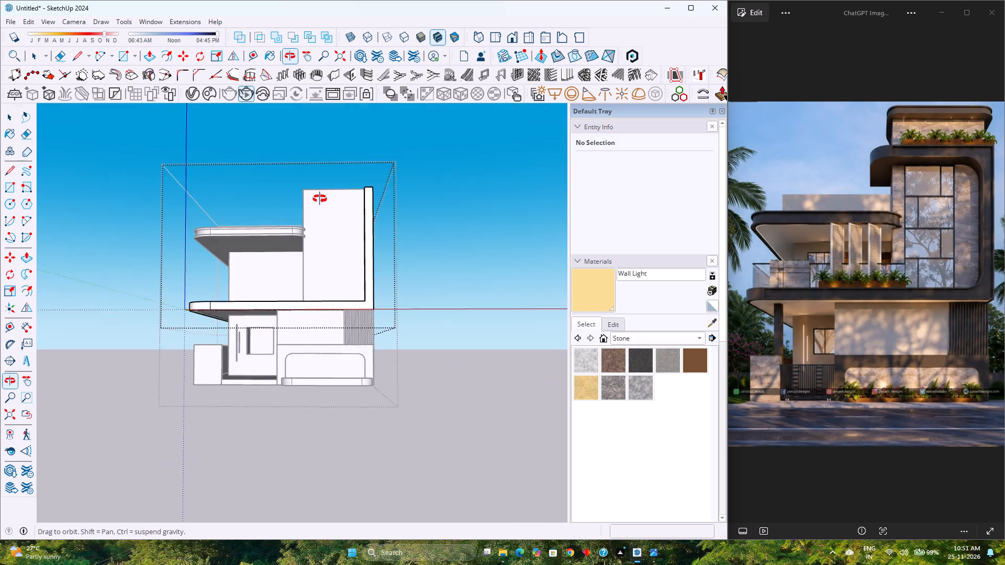
pyautogui.moveTo(320, 199); pyautogui.dragTo(321, 198, button='middle')
pyautogui.middleClick(321, 198)
pyautogui.scroll(4, 329, 256)
pyautogui.moveTo(323, 277); pyautogui.dragTo(347, 307, button='middle')
pyautogui.middleClick(347, 307)
pyautogui.scroll(9, 392, 395)
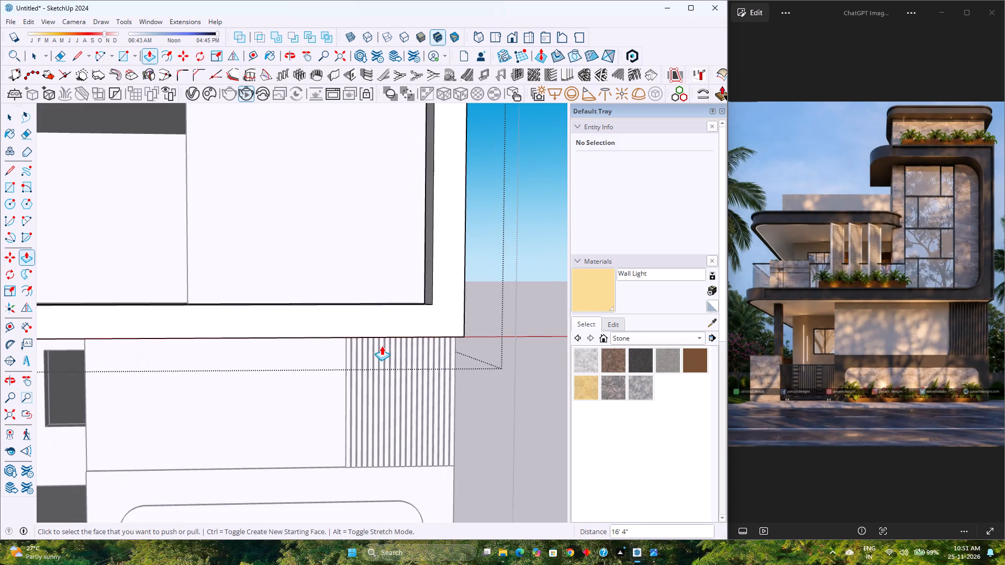
pyautogui.click(253, 61)
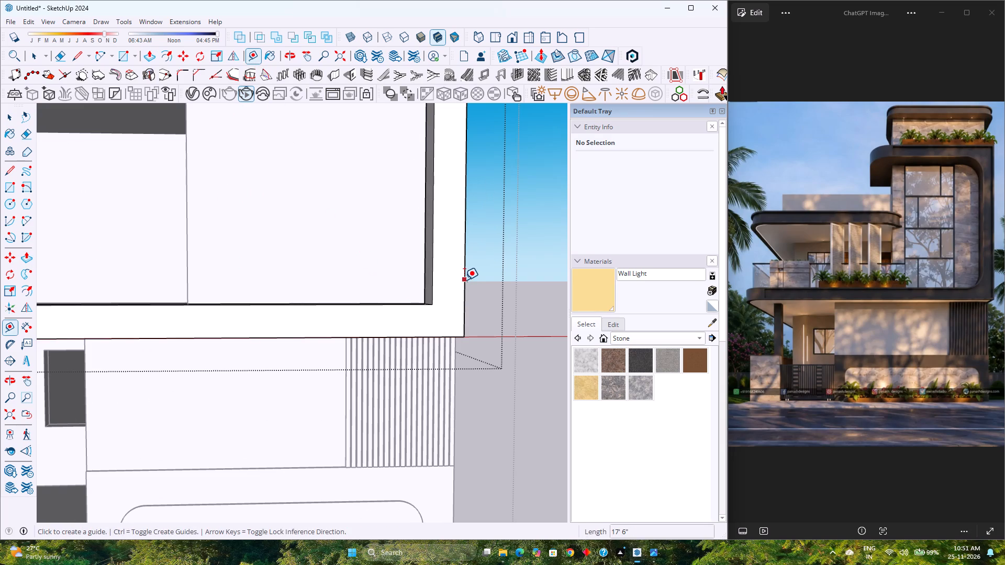
pyautogui.click(434, 282)
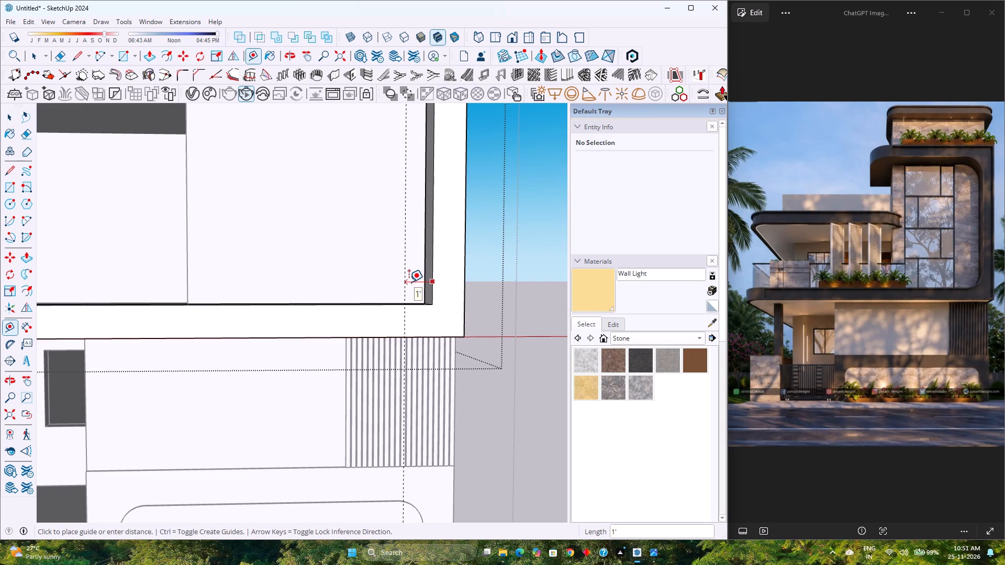
pyautogui.write("1'6")
pyautogui.press('Return')
pyautogui.click(352, 304)
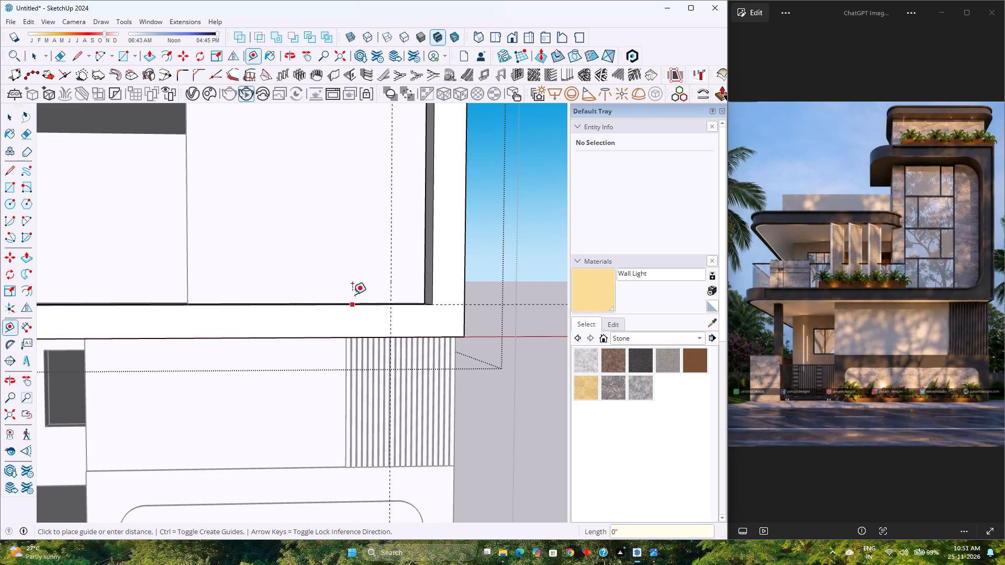
pyautogui.write("1'6")
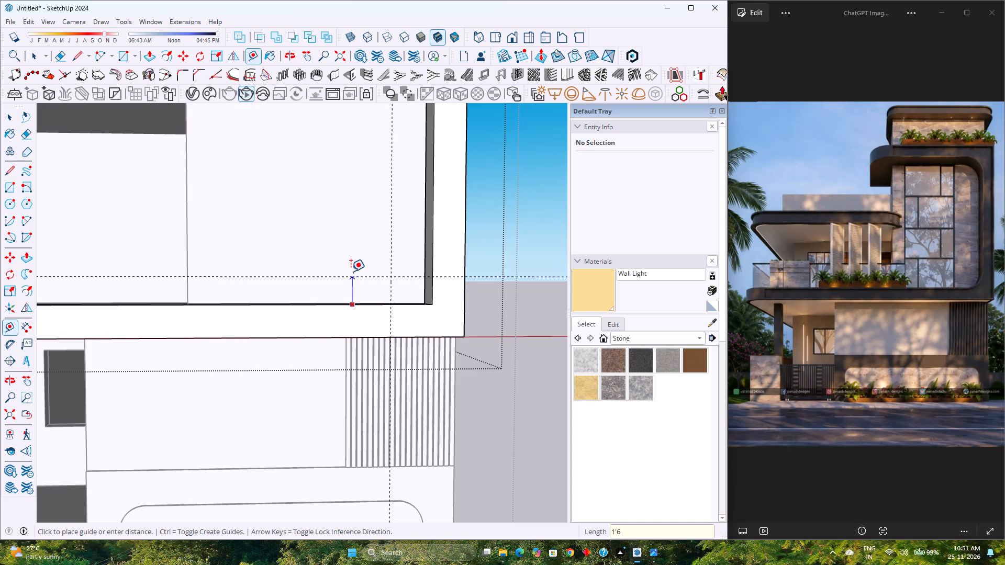
pyautogui.press('Return')
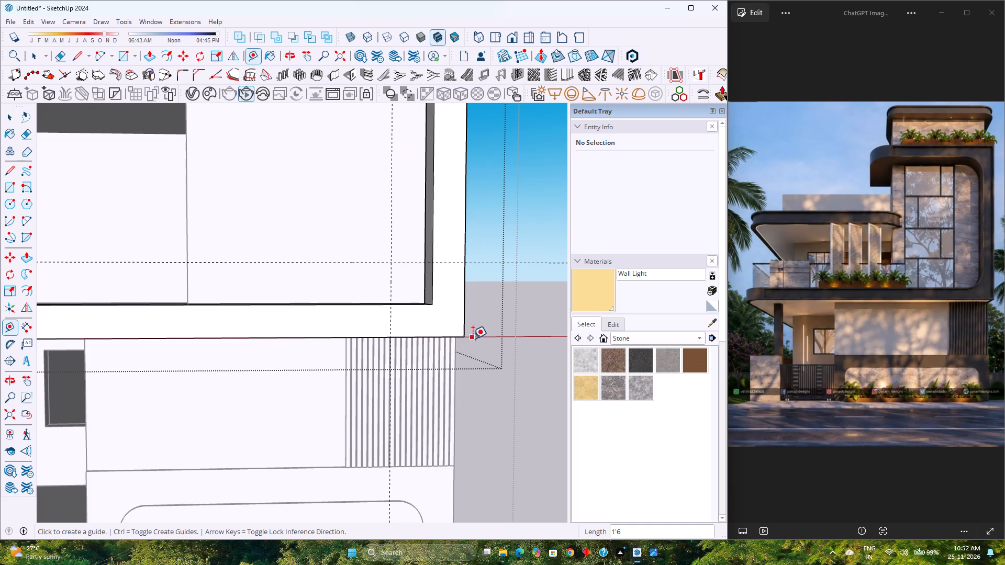
# Draw a tangent arc of 1'6" radius across the front inner corner of the bands, between the two guide intersections.
pyautogui.press('a')
pyautogui.scroll(3, 426, 309)
pyautogui.moveTo(426, 309); pyautogui.dragTo(307, 387, button='middle')
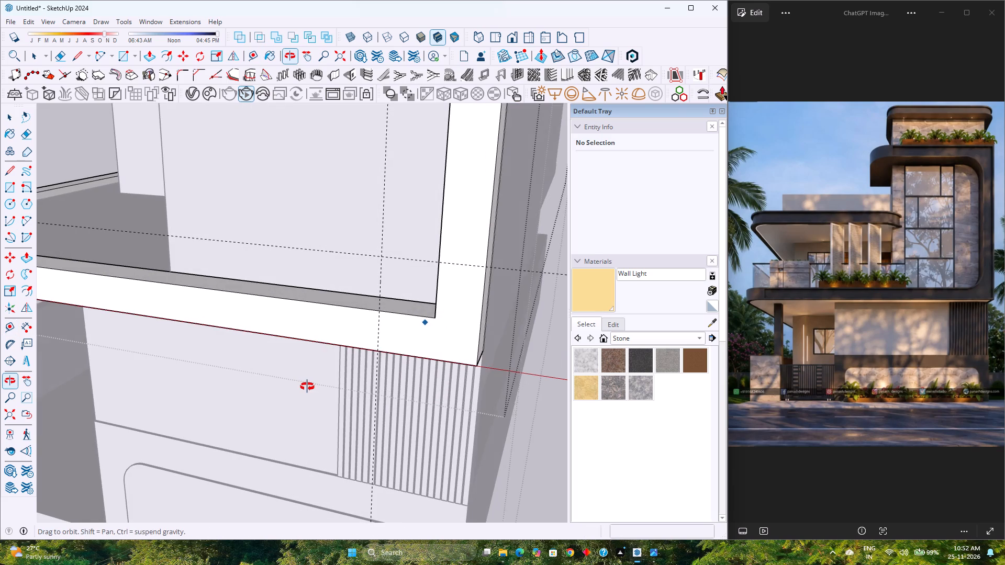
pyautogui.moveTo(307, 387); pyautogui.dragTo(309, 387, button='middle')
pyautogui.middleClick(309, 387)
pyautogui.click(378, 310)
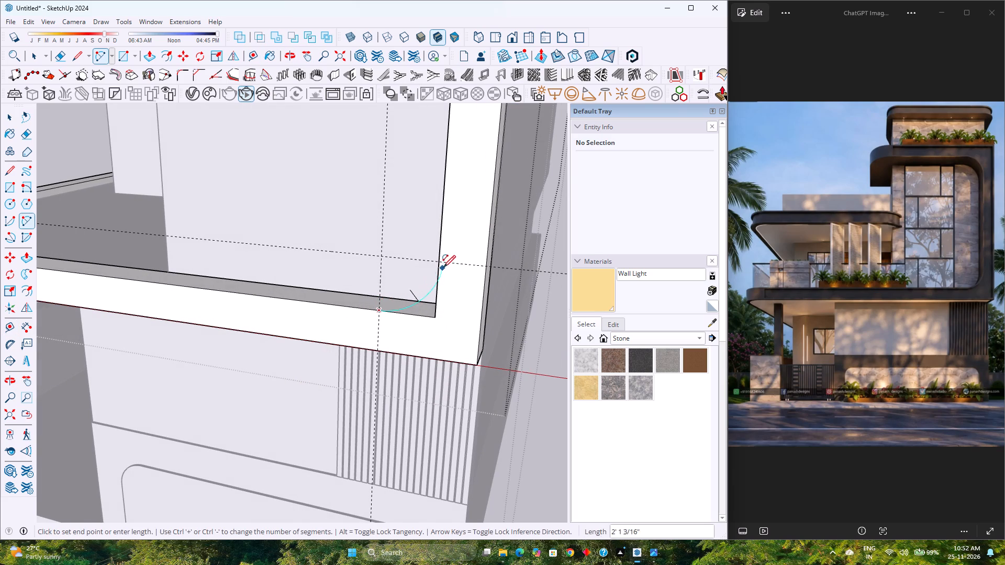
pyautogui.doubleClick(440, 259)
pyautogui.press('space')
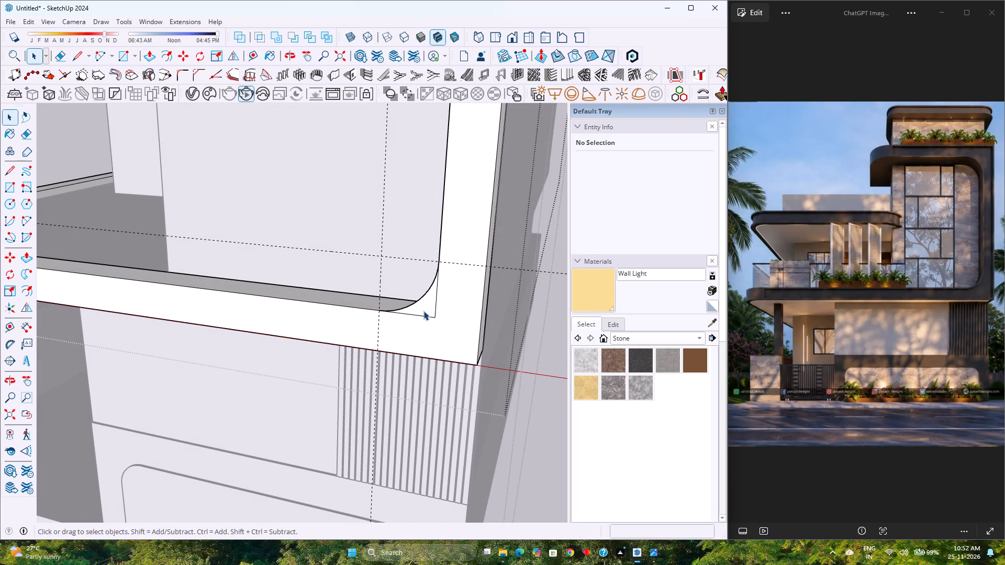
# Set the inner corner arc to 120 segments.
pyautogui.scroll(2, 423, 311)
pyautogui.click(423, 293)
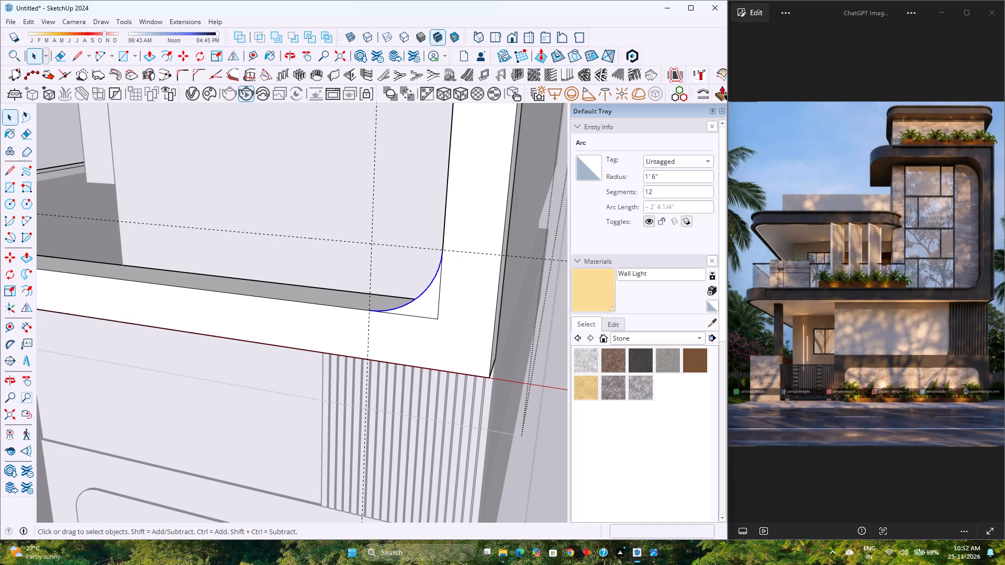
pyautogui.click(667, 194)
pyautogui.press('0')
pyautogui.press('Return')
# Push/Pull the small face between the arc and the square corner back to the band's rear edge.
pyautogui.moveTo(412, 322); pyautogui.dragTo(629, 357, button='middle')
pyautogui.scroll(3, 390, 276)
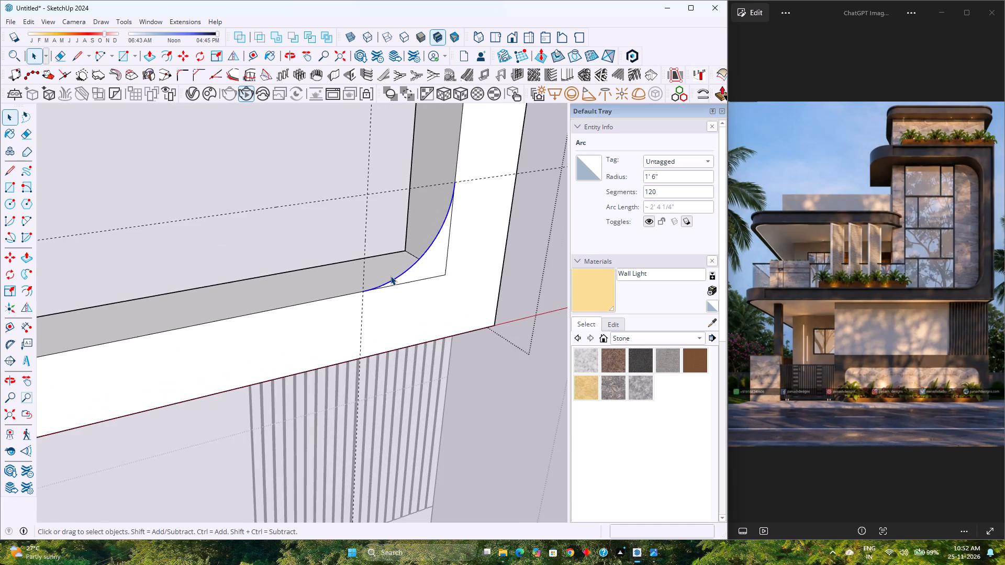
pyautogui.scroll(-1, 390, 276)
pyautogui.click(416, 273)
pyautogui.press('p')
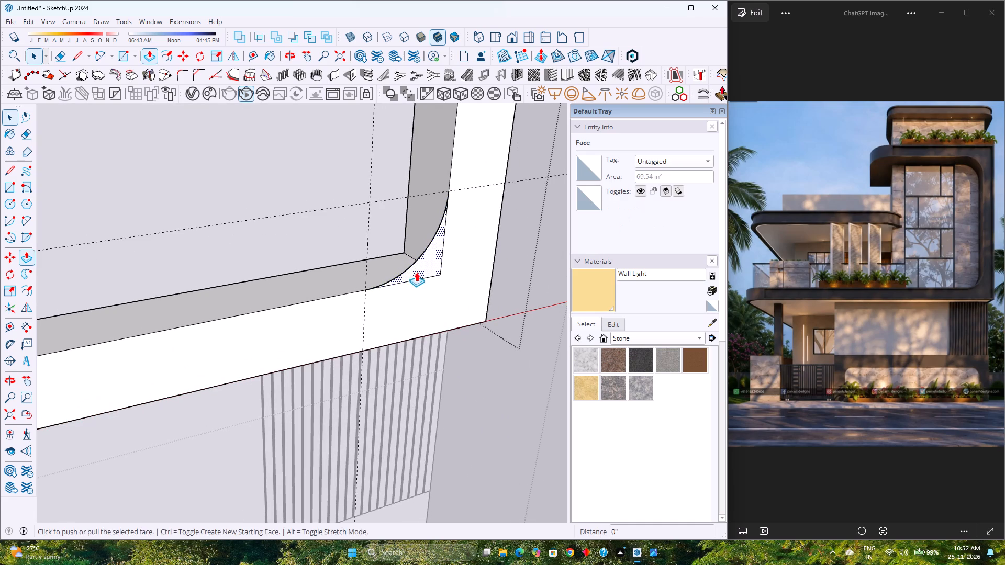
pyautogui.click(425, 269)
pyautogui.click(325, 268)
# Draw a 1'6" line from the arc's lower end to the square corner to close the front corner face.
pyautogui.moveTo(325, 268); pyautogui.dragTo(426, 288, button='middle')
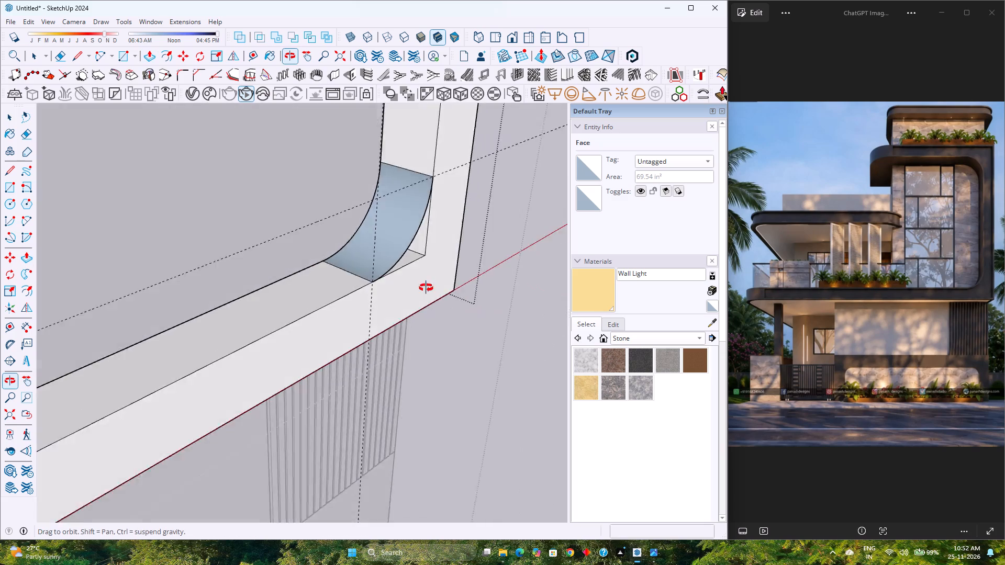
pyautogui.moveTo(426, 288); pyautogui.dragTo(141, 248, button='middle')
pyautogui.press('l')
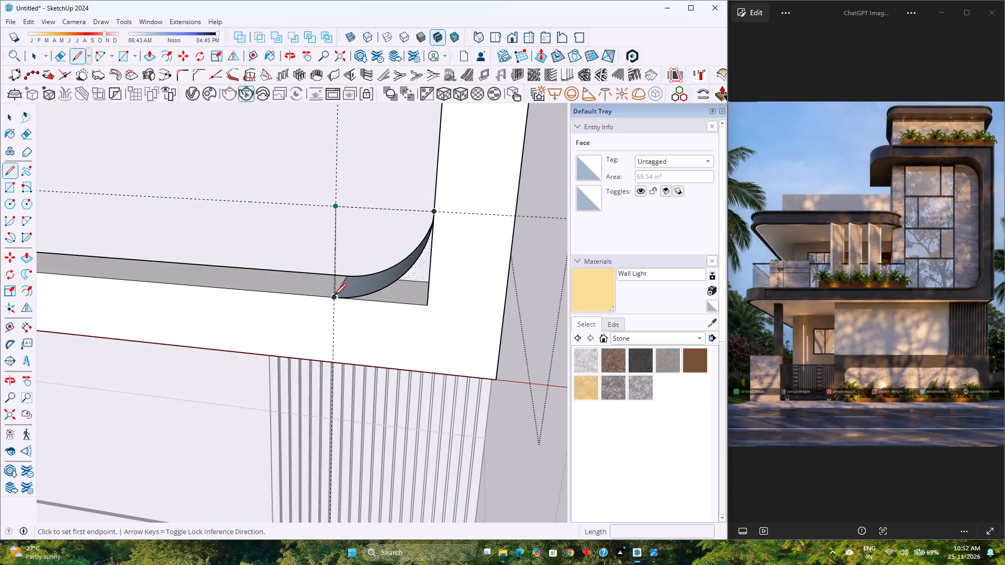
pyautogui.click(332, 297)
pyautogui.click(426, 303)
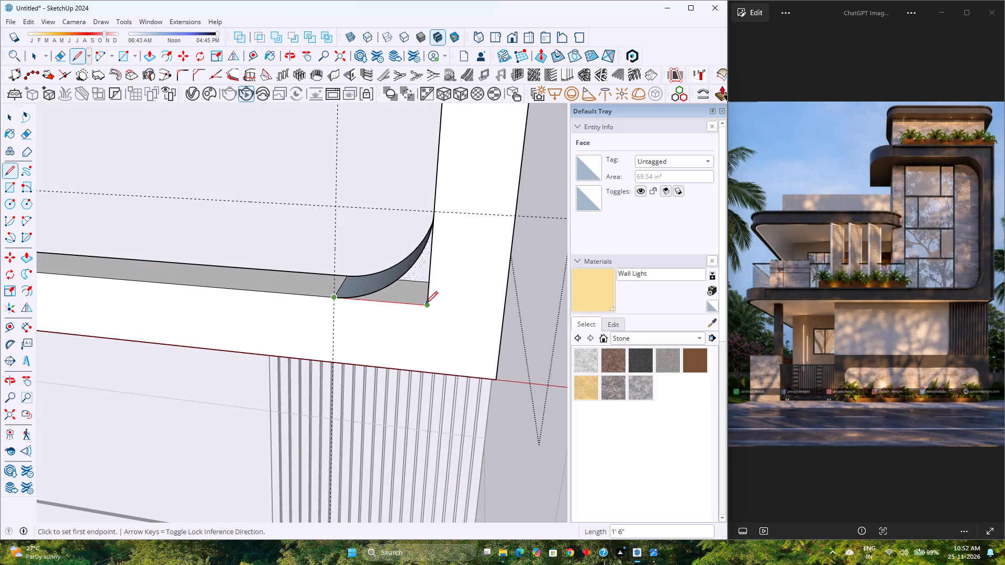
# Erase the two leftover square-corner edges on the band's front face, outside the arc.
pyautogui.press('e')
pyautogui.moveTo(416, 300); pyautogui.dragTo(415, 302)
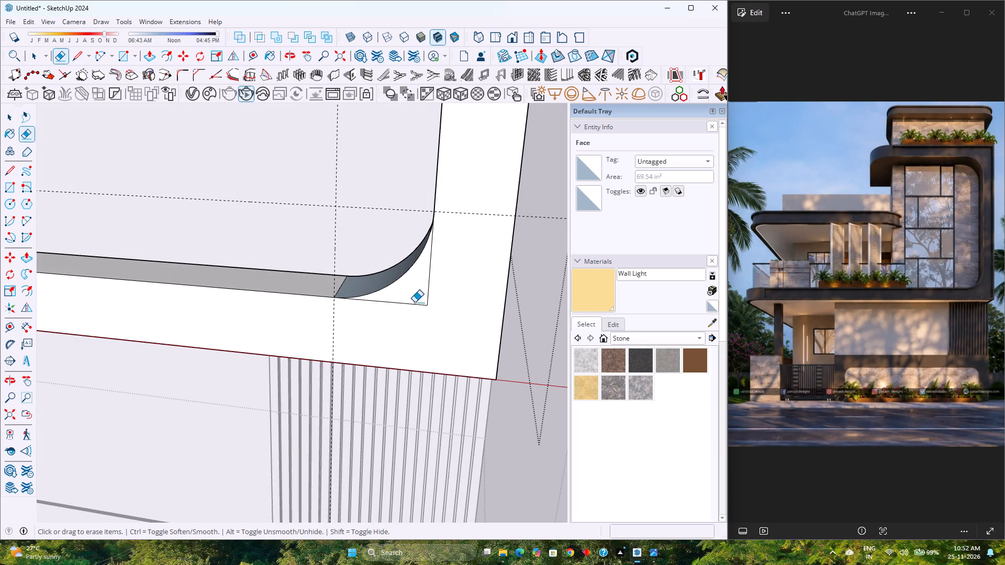
pyautogui.moveTo(415, 302); pyautogui.dragTo(414, 308)
pyautogui.moveTo(426, 297); pyautogui.dragTo(433, 297)
# Reverse the curved inner corner surface so its front side faces outward.
pyautogui.moveTo(388, 298); pyautogui.dragTo(543, 335, button='middle')
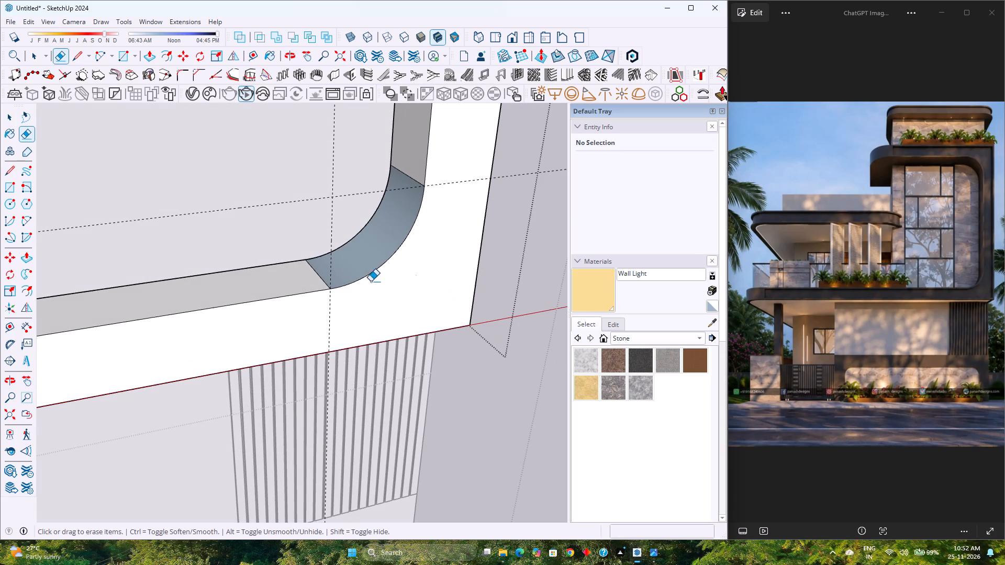
pyautogui.press('space')
pyautogui.click(361, 267)
pyautogui.rightClick(361, 267)
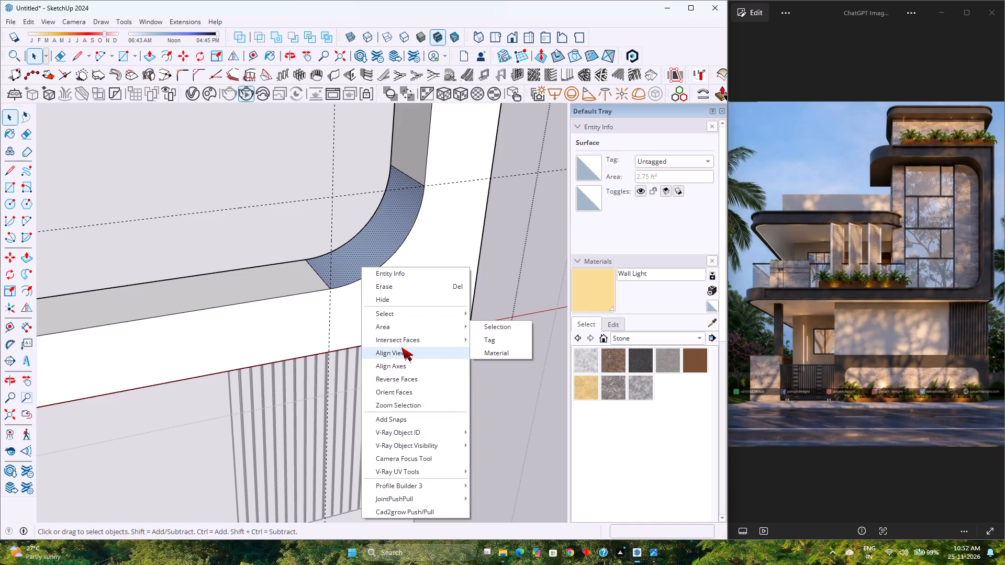
pyautogui.click(402, 378)
# Reverse the small corner face at the rear of the rounded inner corner.
pyautogui.scroll(1, 319, 298)
pyautogui.moveTo(320, 298); pyautogui.dragTo(612, 323, button='middle')
pyautogui.middleClick(612, 323)
pyautogui.scroll(2, 247, 293)
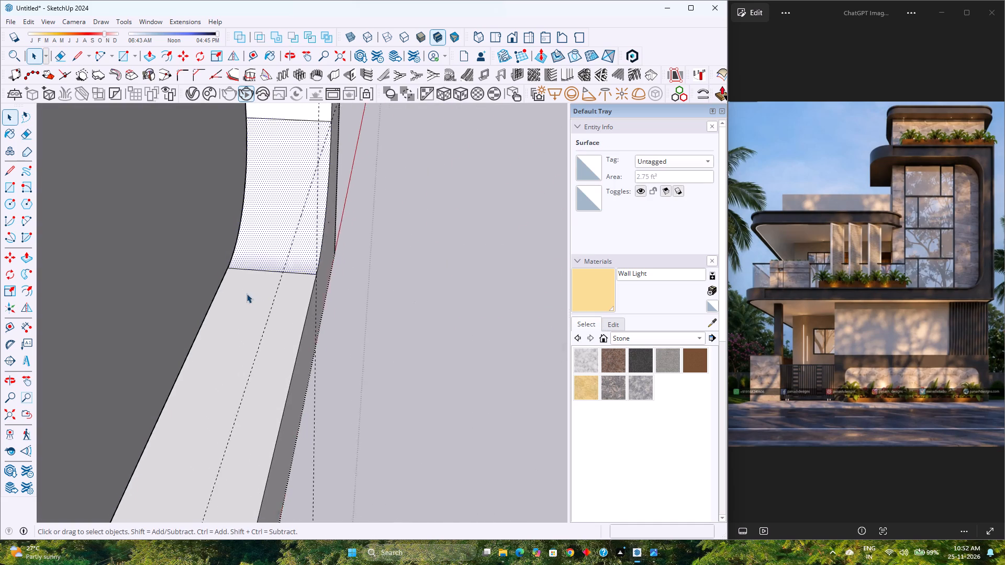
pyautogui.scroll(9, 247, 293)
pyautogui.moveTo(204, 268); pyautogui.dragTo(364, 232, button='middle')
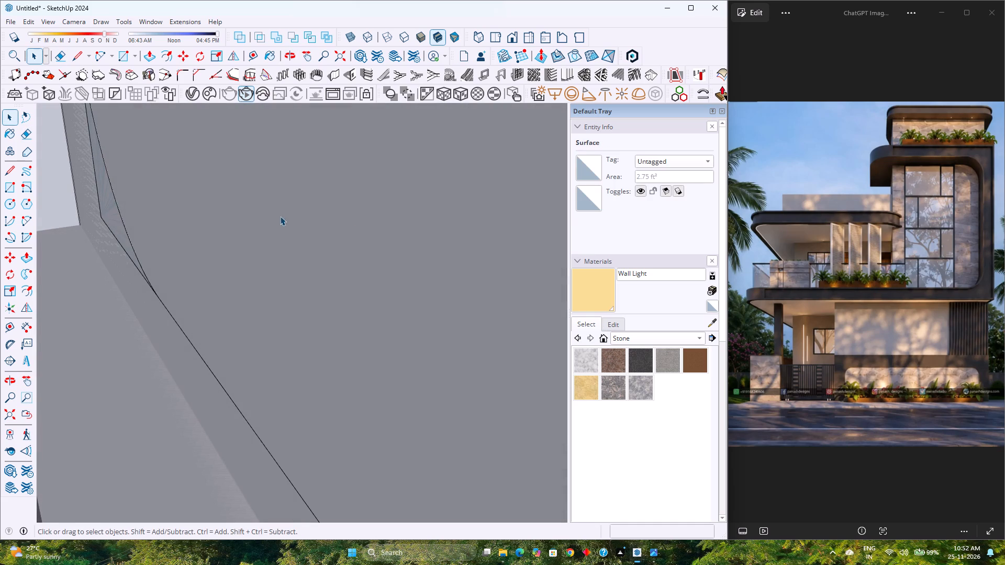
pyautogui.click(108, 209)
pyautogui.rightClick(108, 209)
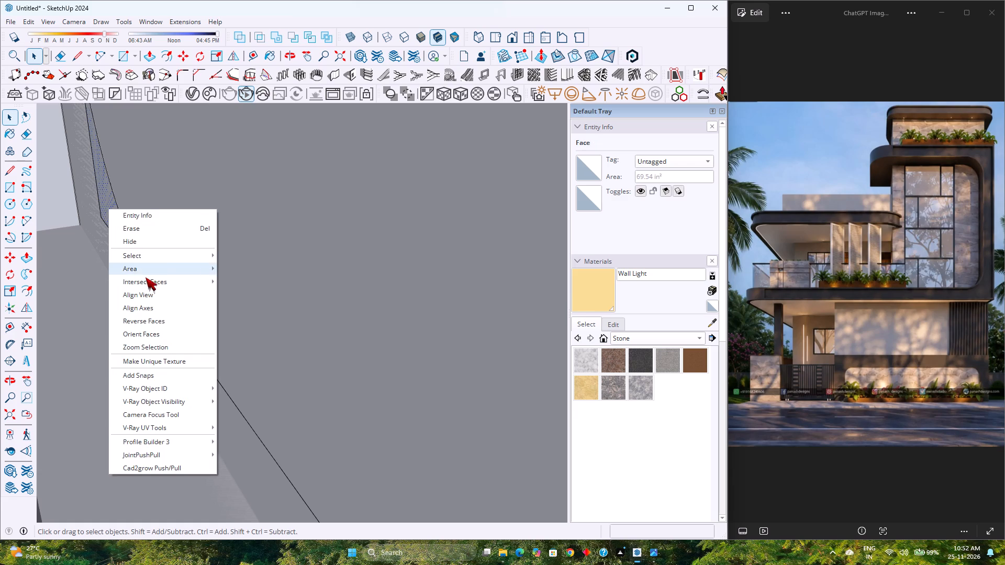
pyautogui.click(154, 319)
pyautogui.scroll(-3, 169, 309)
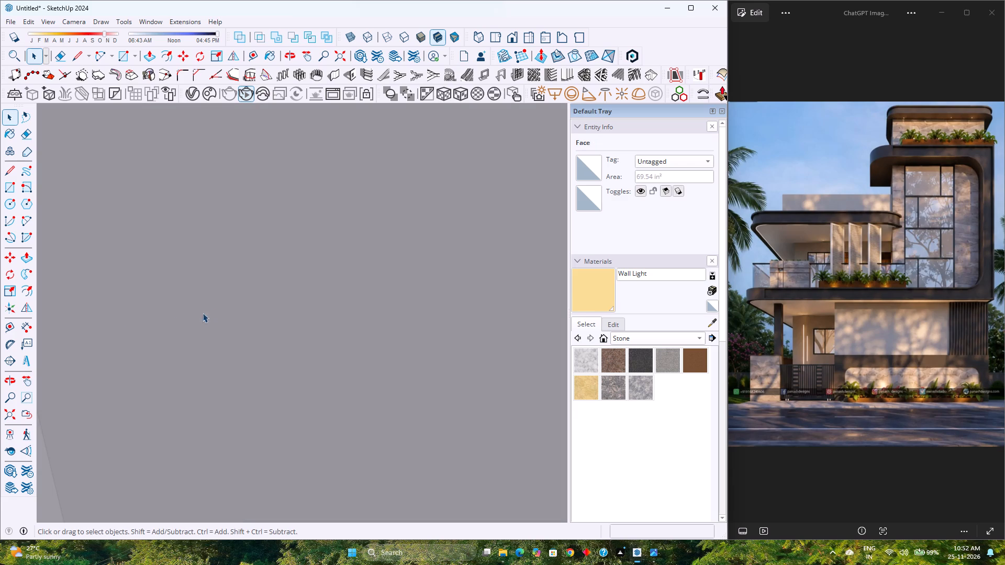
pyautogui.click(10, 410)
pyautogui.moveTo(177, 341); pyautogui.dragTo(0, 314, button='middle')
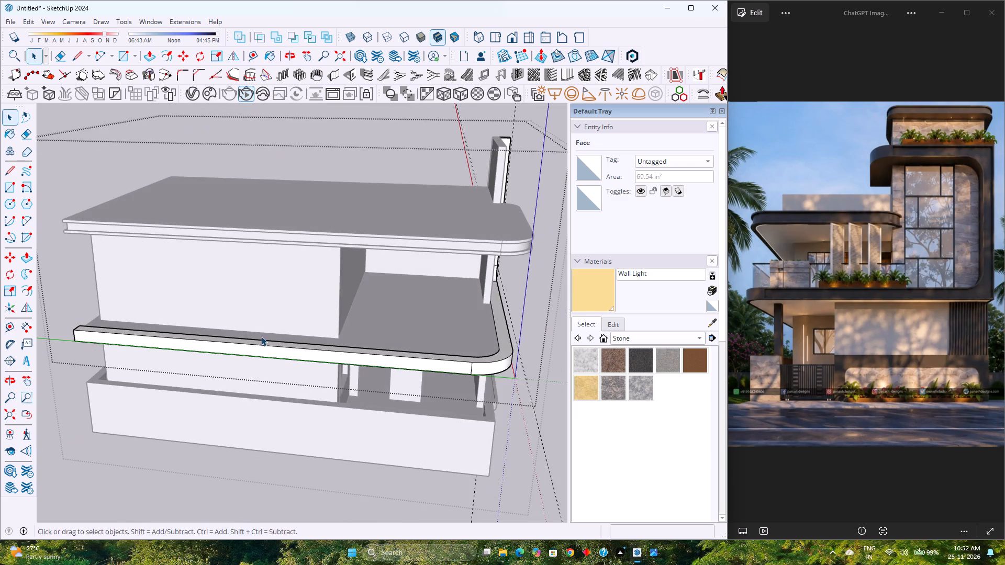
# Open the edge band for editing and extend the top of its vertical leg beside the tower wall upward by 2'.
pyautogui.moveTo(260, 336); pyautogui.dragTo(13, 289, button='middle')
pyautogui.scroll(3, 278, 340)
pyautogui.scroll(-3, 371, 345)
pyautogui.keyDown('shift'); pyautogui.moveTo(372, 345); pyautogui.dragTo(362, 343, button='middle'); pyautogui.keyUp('shift')
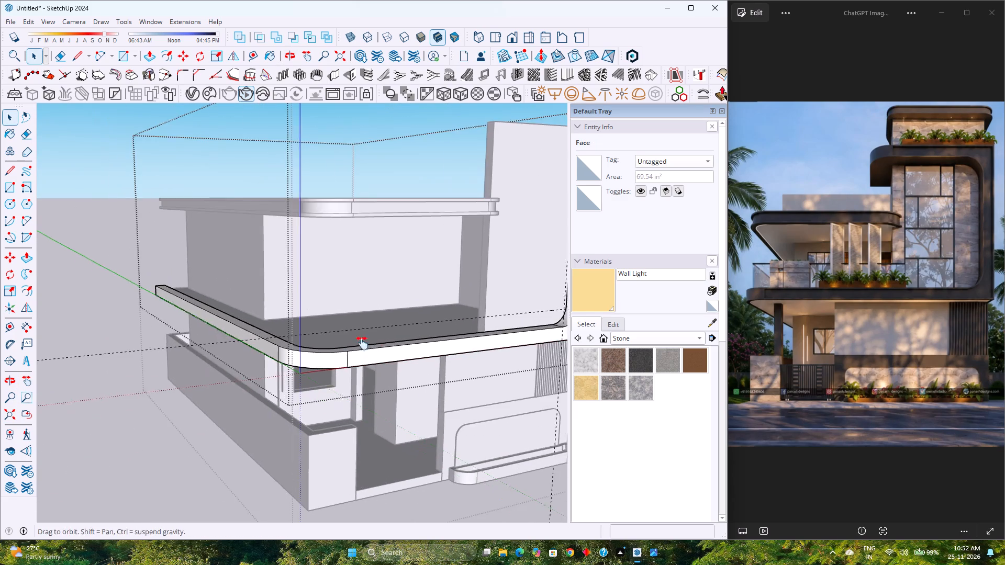
pyautogui.keyDown('shift'); pyautogui.moveTo(362, 343); pyautogui.dragTo(171, 335, button='middle'); pyautogui.keyUp('shift')
pyautogui.moveTo(406, 327); pyautogui.dragTo(238, 335, button='middle')
pyautogui.middleClick(238, 335)
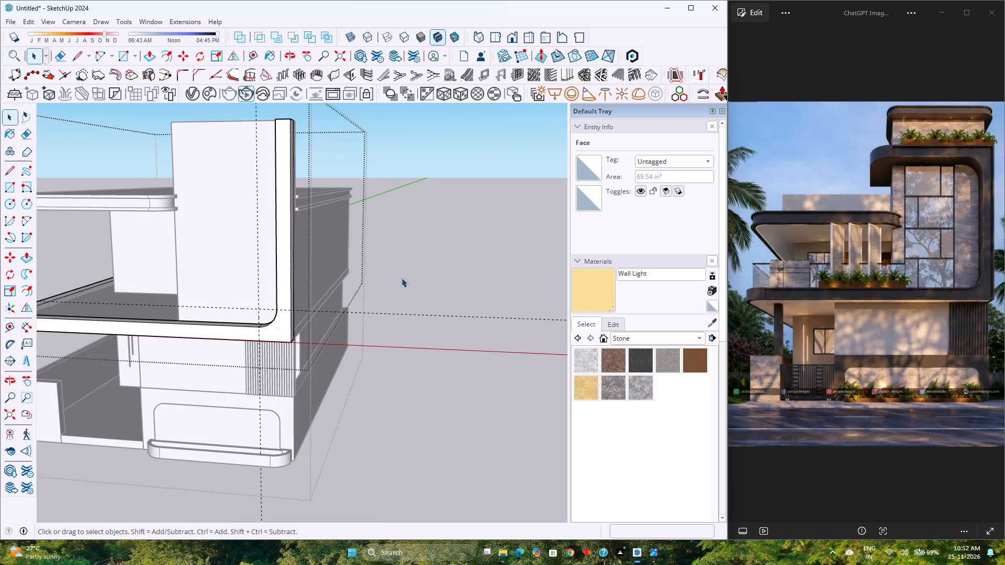
pyautogui.click(401, 278)
pyautogui.click(427, 276)
pyautogui.keyDown('shift'); pyautogui.moveTo(357, 272); pyautogui.dragTo(422, 369, button='middle'); pyautogui.keyUp('shift')
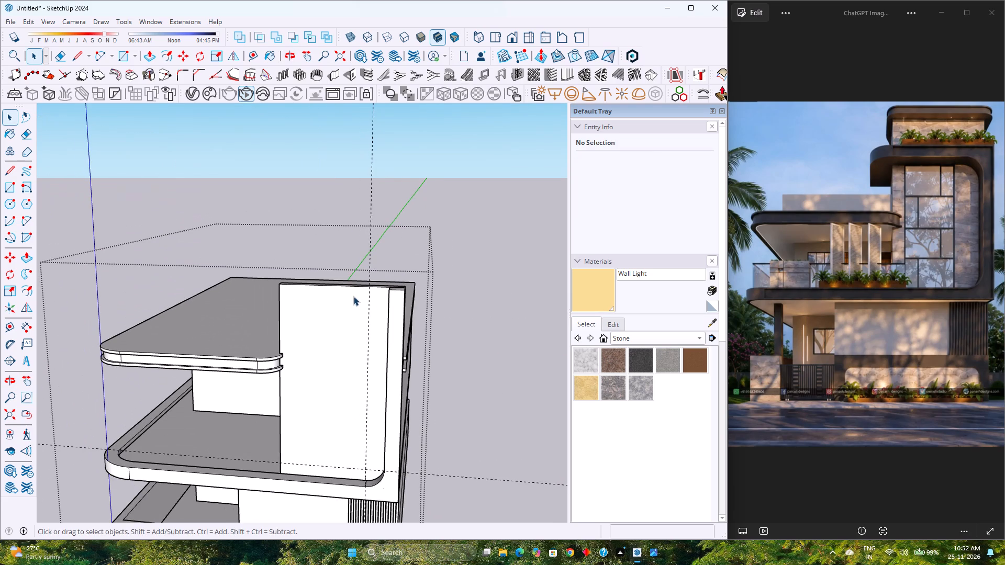
pyautogui.scroll(1, 346, 288)
pyautogui.moveTo(346, 288); pyautogui.dragTo(333, 327, button='middle')
pyautogui.scroll(2, 331, 325)
pyautogui.scroll(-2, 331, 325)
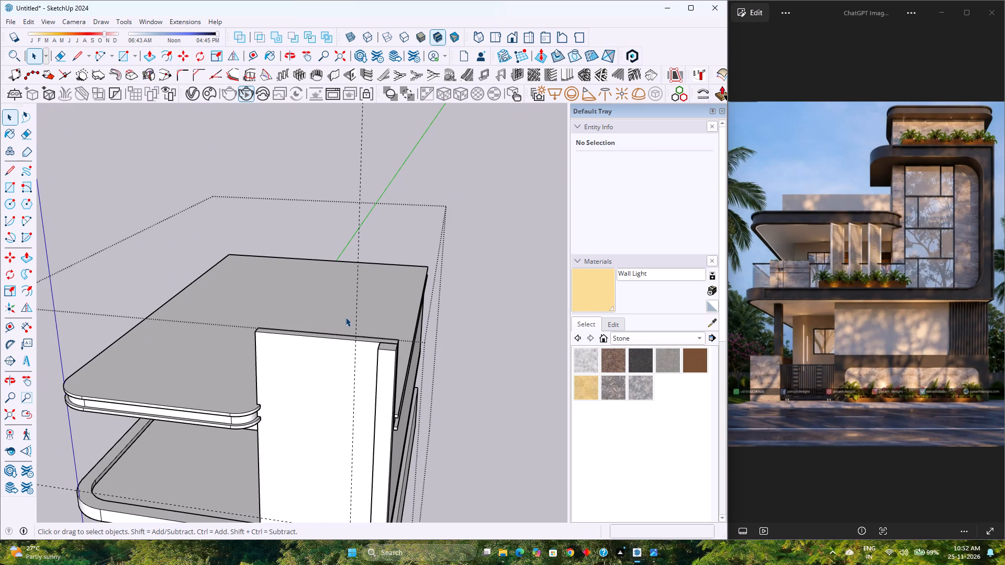
pyautogui.scroll(-3, 345, 317)
pyautogui.scroll(12, 375, 351)
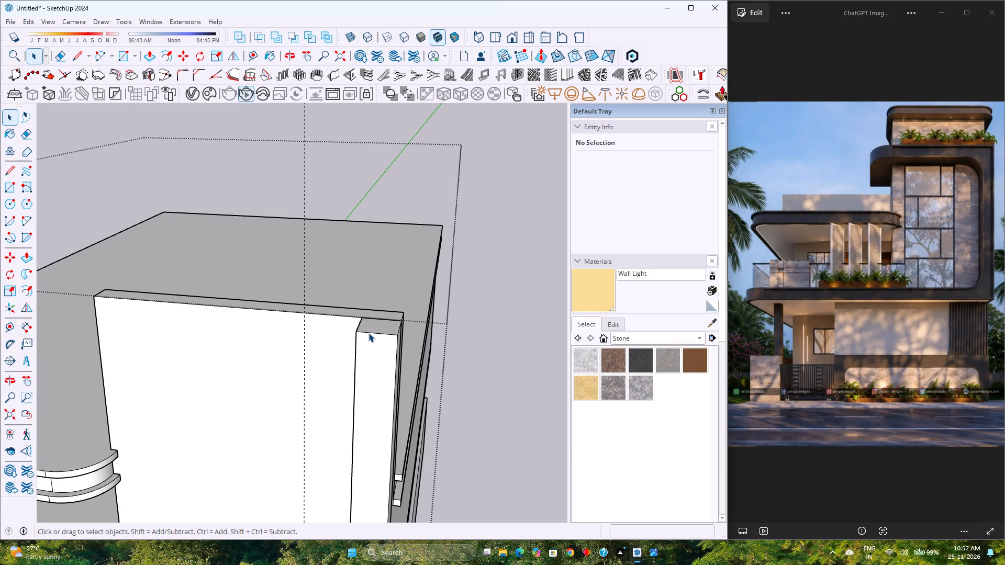
pyautogui.moveTo(372, 326); pyautogui.dragTo(384, 367, button='middle')
pyautogui.doubleClick(374, 318)
pyautogui.scroll(4, 374, 318)
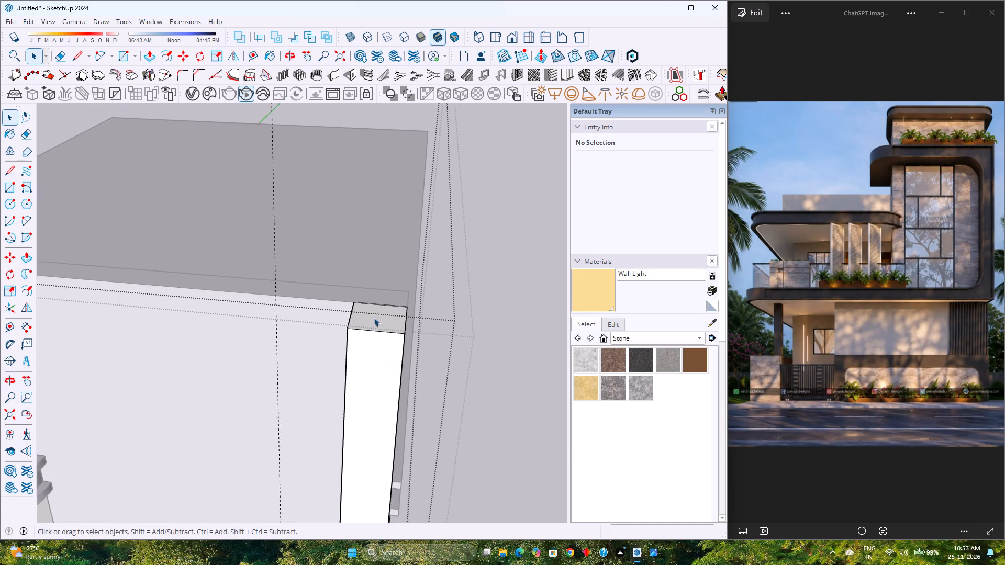
pyautogui.scroll(1, 374, 318)
pyautogui.press('p')
pyautogui.click(375, 324)
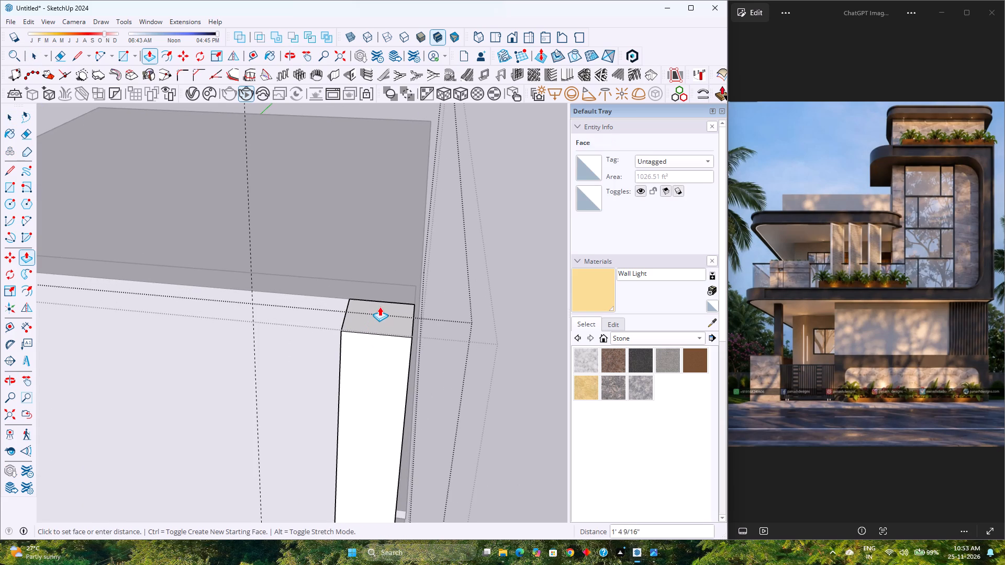
pyautogui.press('space')
pyautogui.doubleClick(379, 317)
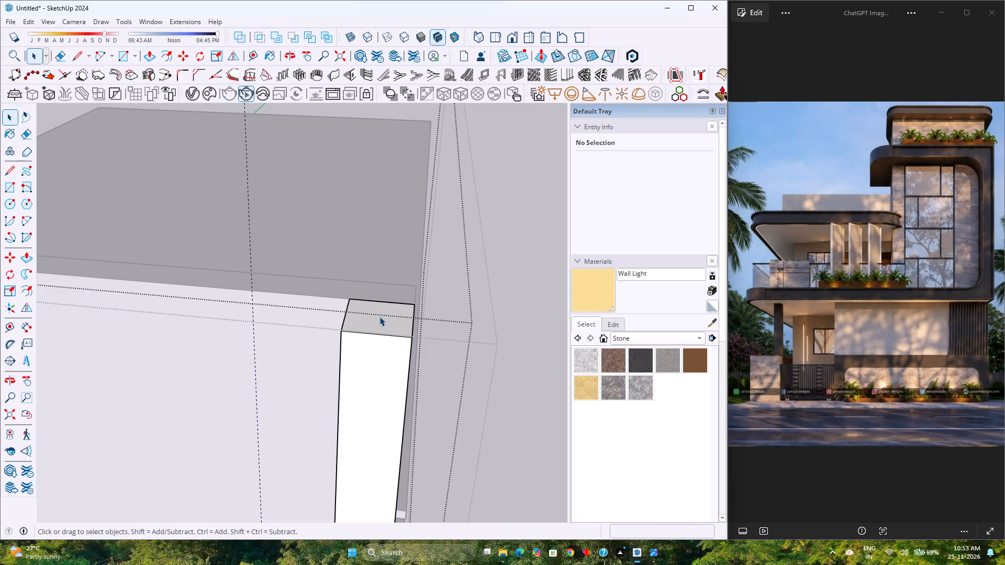
pyautogui.scroll(4, 379, 317)
pyautogui.press('p')
pyautogui.click(379, 323)
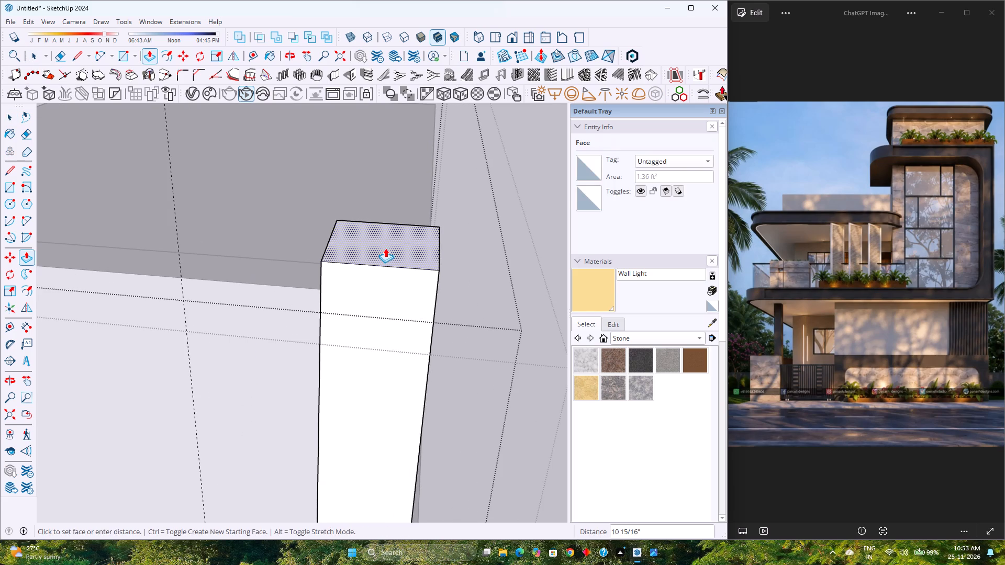
pyautogui.press('2')
pyautogui.press("'")
pyautogui.press('Return')
# Copy the top edge of the vertical leg's inner side face 1'2" downward to split off a square face.
pyautogui.scroll(-2, 362, 280)
pyautogui.moveTo(341, 297); pyautogui.dragTo(443, 223, button='middle')
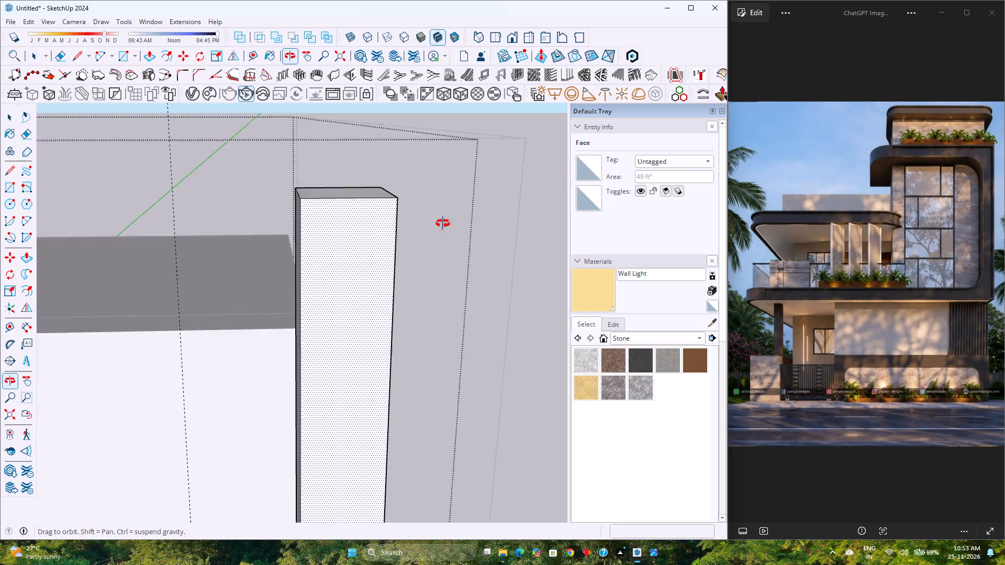
pyautogui.moveTo(443, 223); pyautogui.dragTo(474, 218, button='middle')
pyautogui.middleClick(474, 218)
pyautogui.scroll(-3, 434, 252)
pyautogui.moveTo(334, 255); pyautogui.dragTo(420, 255, button='middle')
pyautogui.scroll(5, 351, 250)
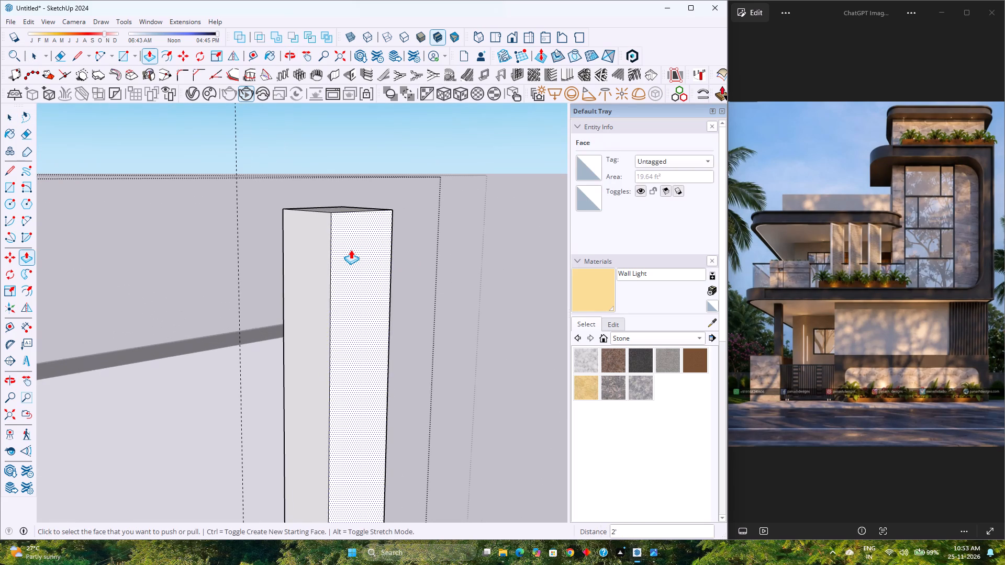
pyautogui.press('space')
pyautogui.click(312, 211)
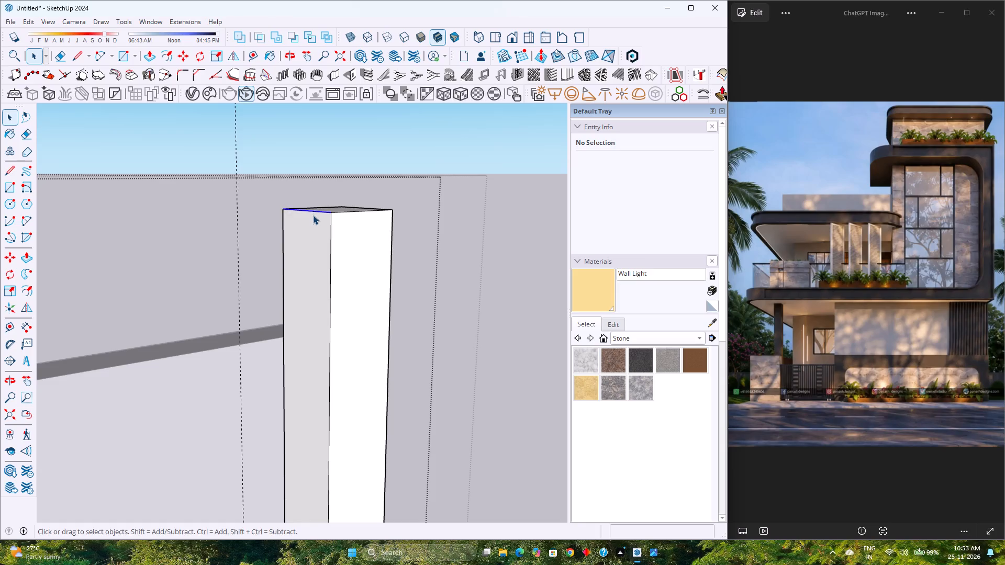
pyautogui.press('m')
pyautogui.click(333, 214)
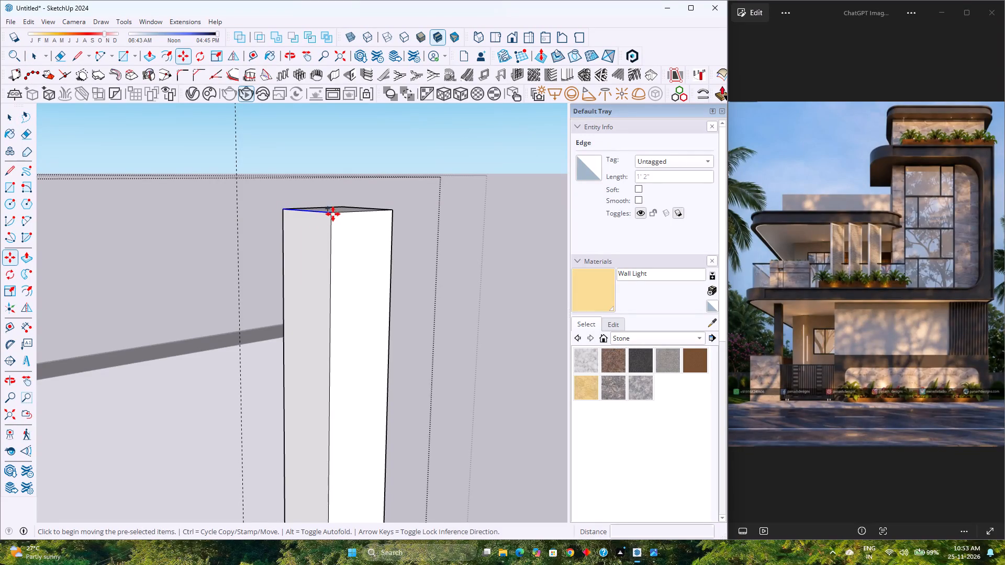
pyautogui.write("1'")
pyautogui.press('2')
pyautogui.press('Return')
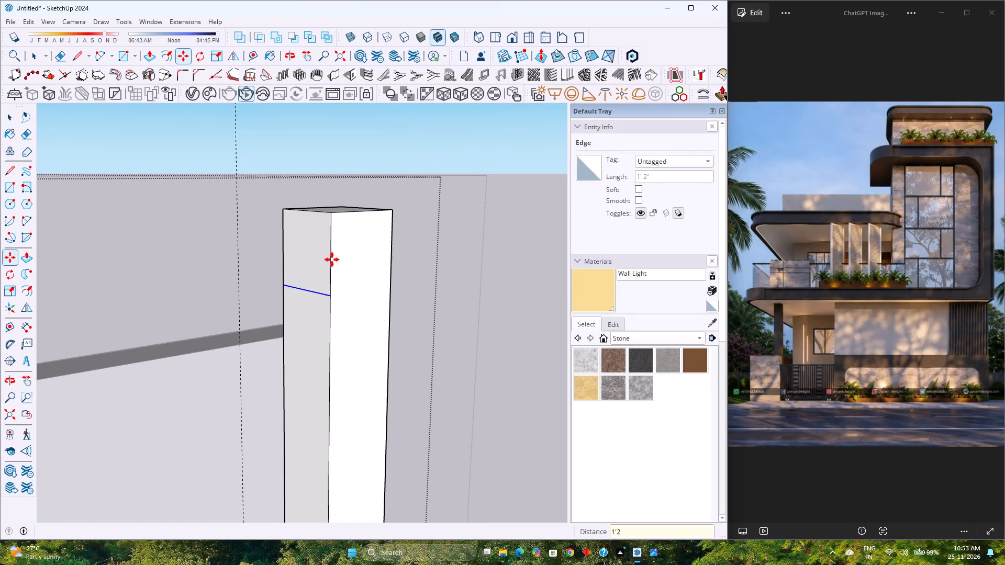
# Extrude the split-off square face 9'6" horizontally above the tower wall to form the band's top beam.
pyautogui.press('p')
pyautogui.click(317, 264)
pyautogui.scroll(-7, 289, 277)
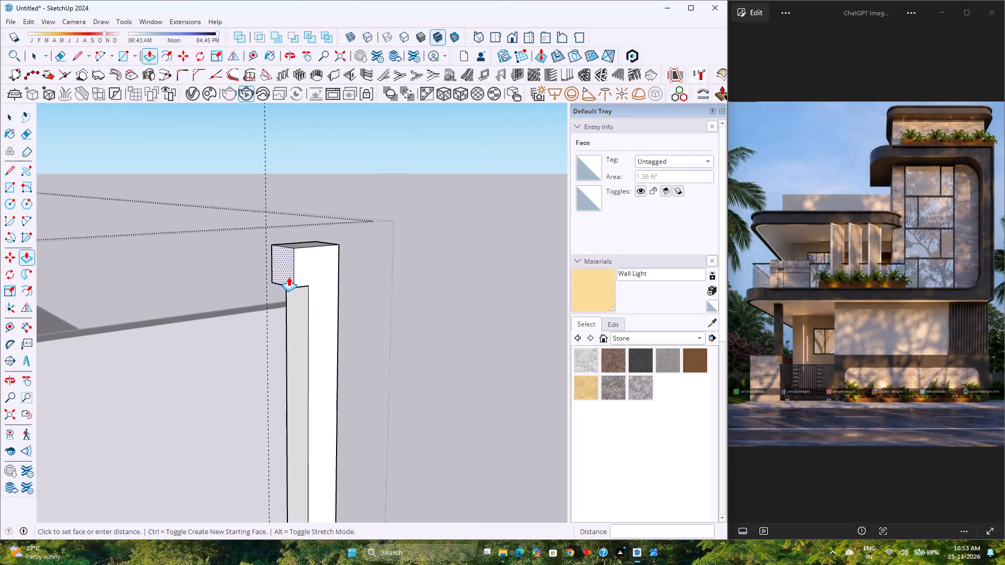
pyautogui.scroll(-10, 288, 277)
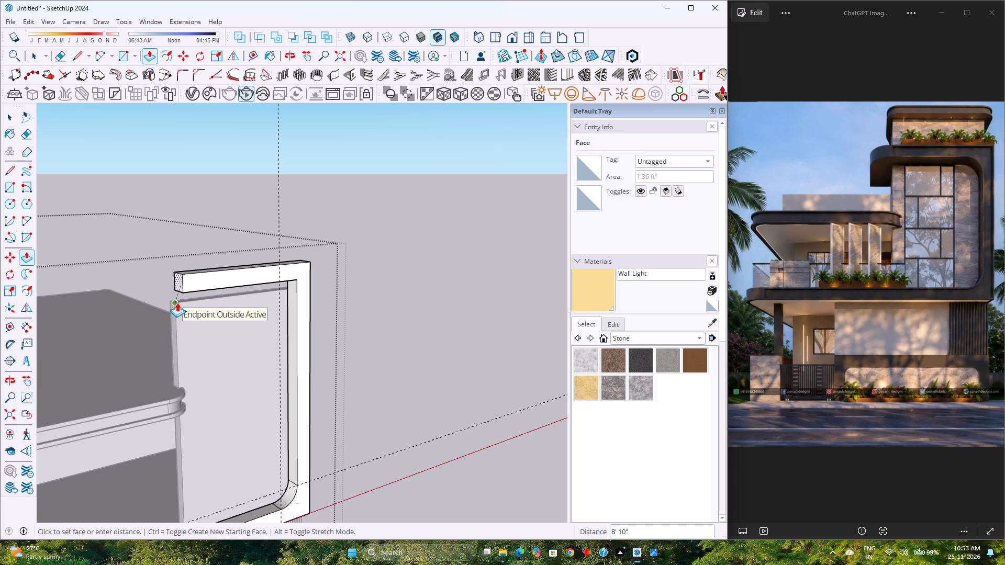
pyautogui.press('9')
pyautogui.press('BackSpace')
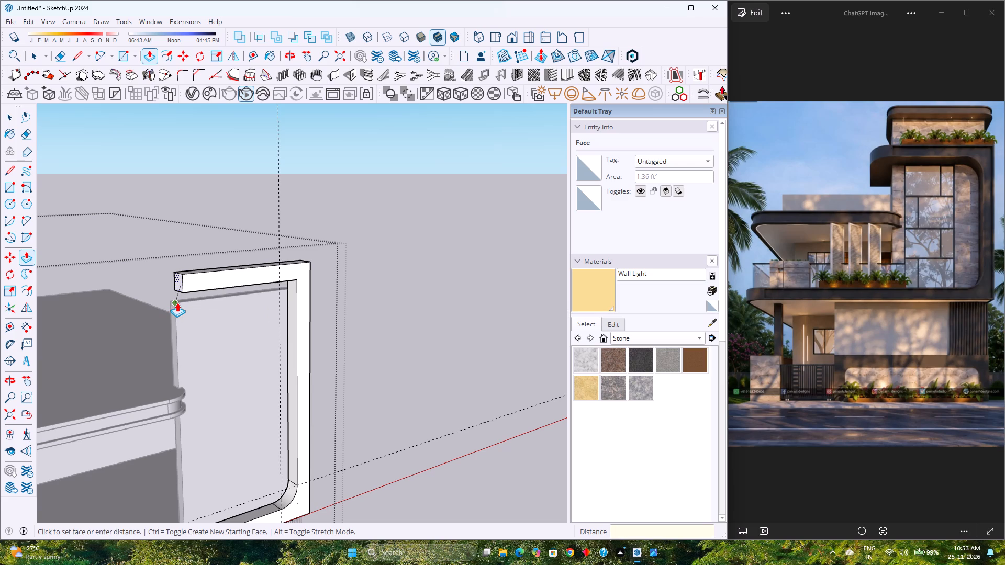
pyautogui.write("9'6")
pyautogui.press('Return')
# Extend the free end of the top beam by another 1'.
pyautogui.moveTo(178, 307); pyautogui.dragTo(218, 326, button='middle')
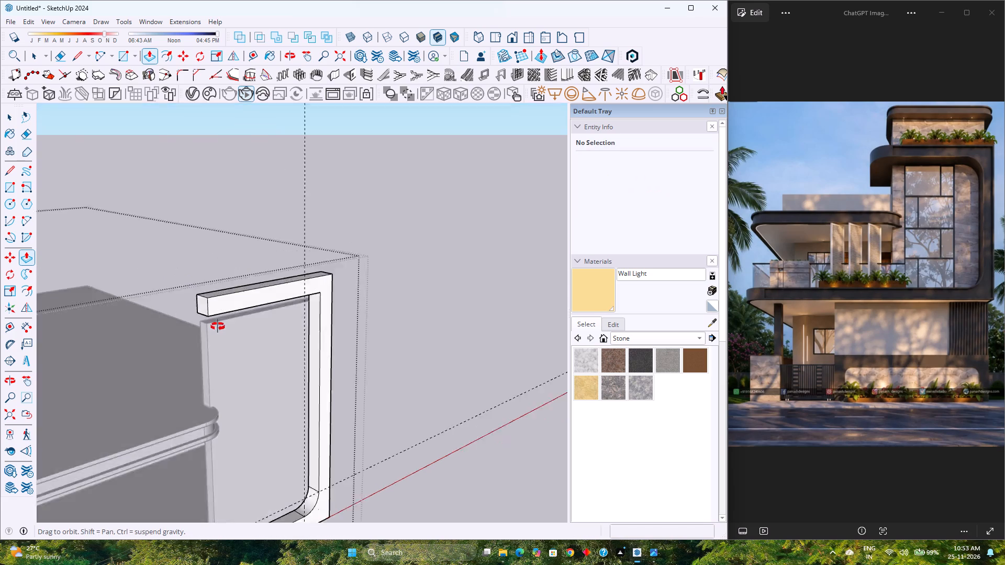
pyautogui.moveTo(218, 326); pyautogui.dragTo(544, 370, button='middle')
pyautogui.middleClick(544, 370)
pyautogui.scroll(-3, 476, 326)
pyautogui.keyDown('shift'); pyautogui.moveTo(477, 324); pyautogui.dragTo(324, 324, button='middle'); pyautogui.keyUp('shift')
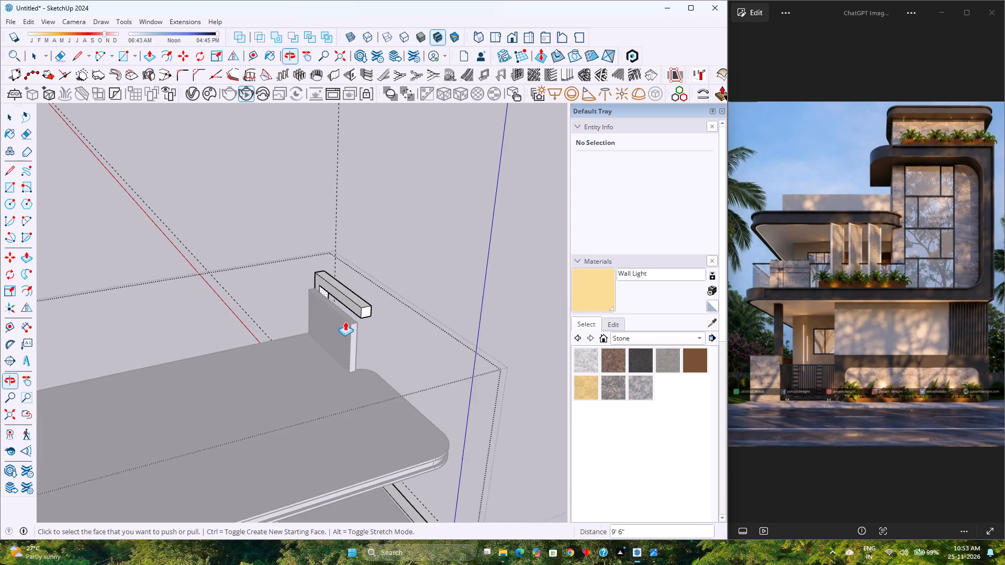
pyautogui.scroll(7, 354, 320)
pyautogui.click(371, 309)
pyautogui.write("1'")
pyautogui.press('Return')
# Copy the vertical end edge 1'2" inward along the top beam's rear face to split off a square face.
pyautogui.scroll(1, 367, 317)
pyautogui.moveTo(367, 317); pyautogui.dragTo(526, 349, button='middle')
pyautogui.middleClick(526, 349)
pyautogui.scroll(7, 457, 317)
pyautogui.press('space')
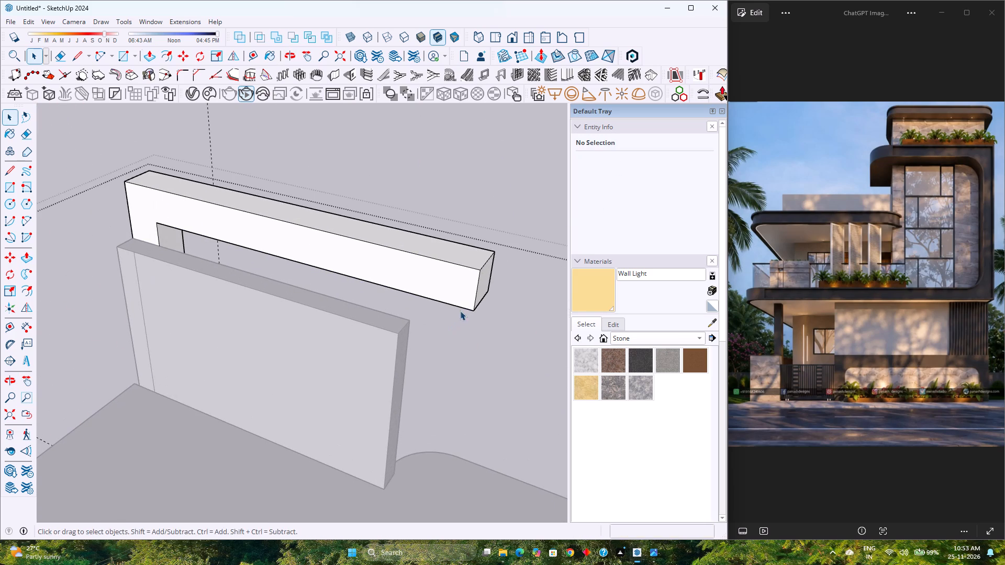
pyautogui.click(475, 290)
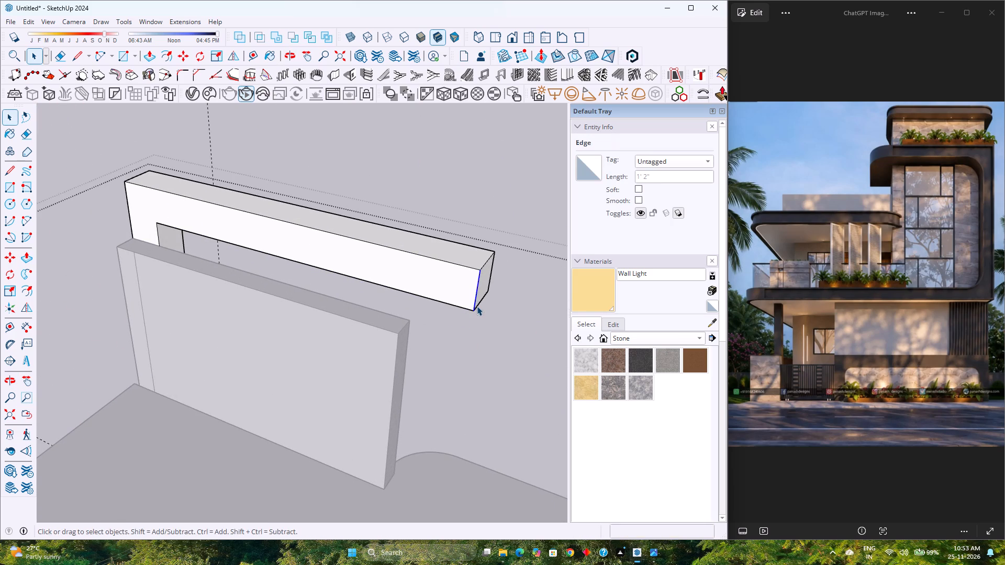
pyautogui.press('m')
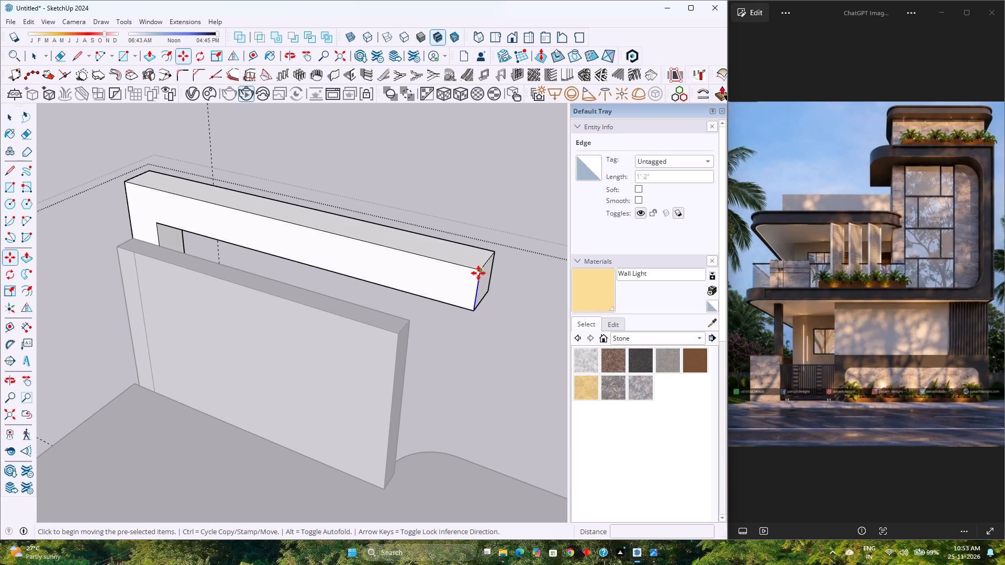
pyautogui.click(478, 273)
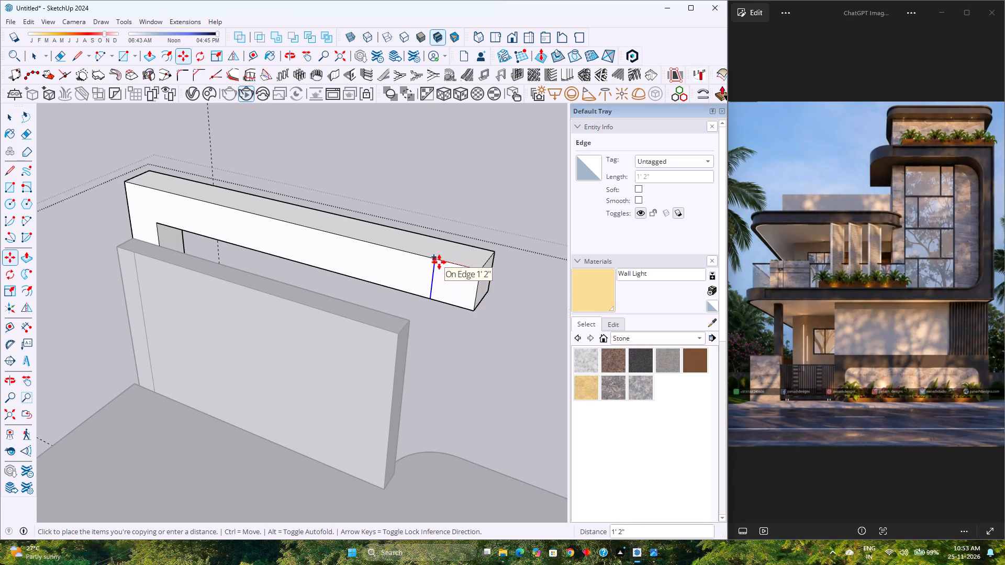
pyautogui.click(439, 262)
# Extrude the square face at the beam's end 10' toward the rear of the house to form a return leg.
pyautogui.press('p')
pyautogui.click(454, 286)
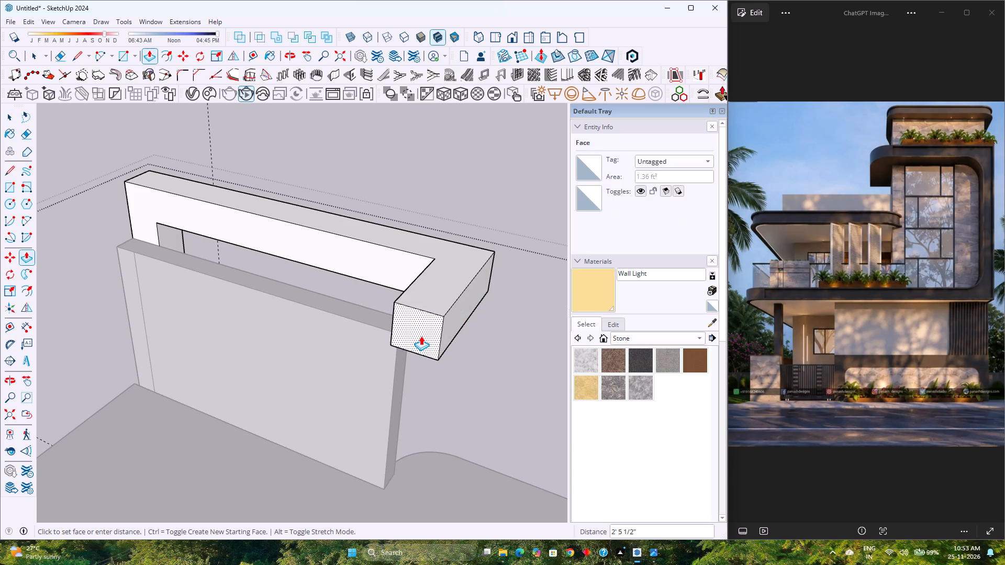
pyautogui.scroll(-8, 421, 336)
pyautogui.moveTo(423, 336); pyautogui.dragTo(414, 419, button='middle')
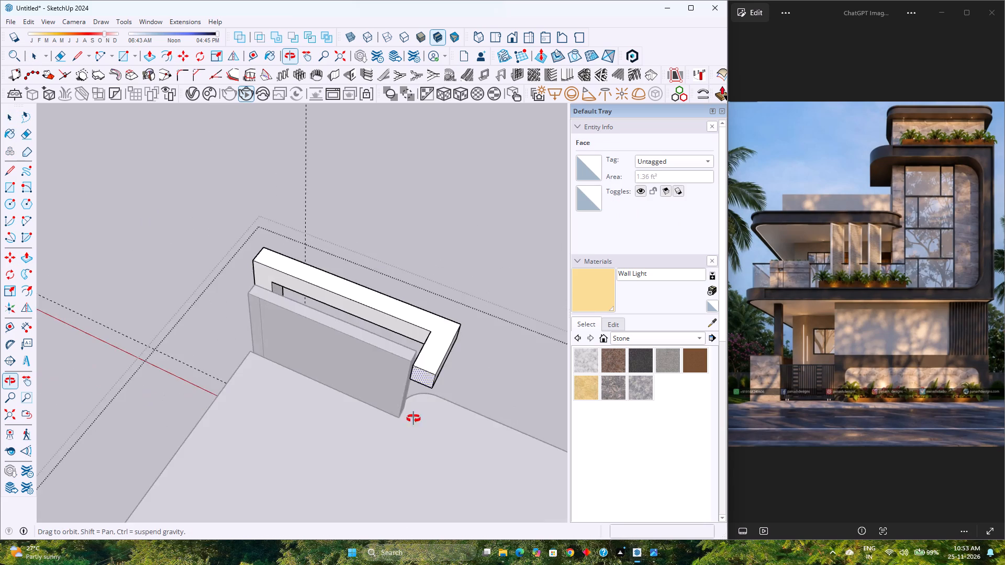
pyautogui.moveTo(414, 419); pyautogui.dragTo(336, 390, button='middle')
pyautogui.scroll(-5, 344, 390)
pyautogui.moveTo(353, 394); pyautogui.dragTo(421, 405, button='middle')
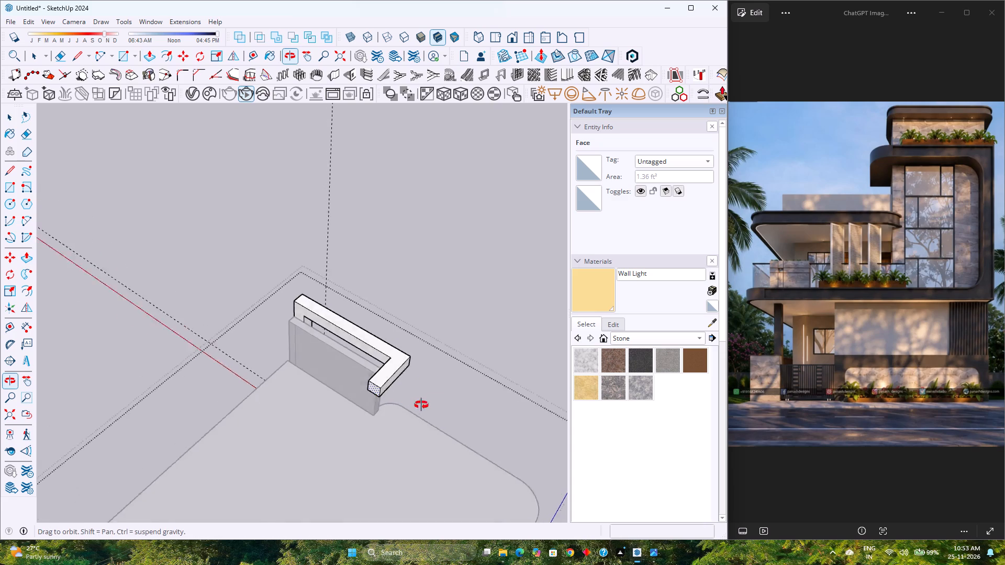
pyautogui.moveTo(421, 405); pyautogui.dragTo(213, 327, button='middle')
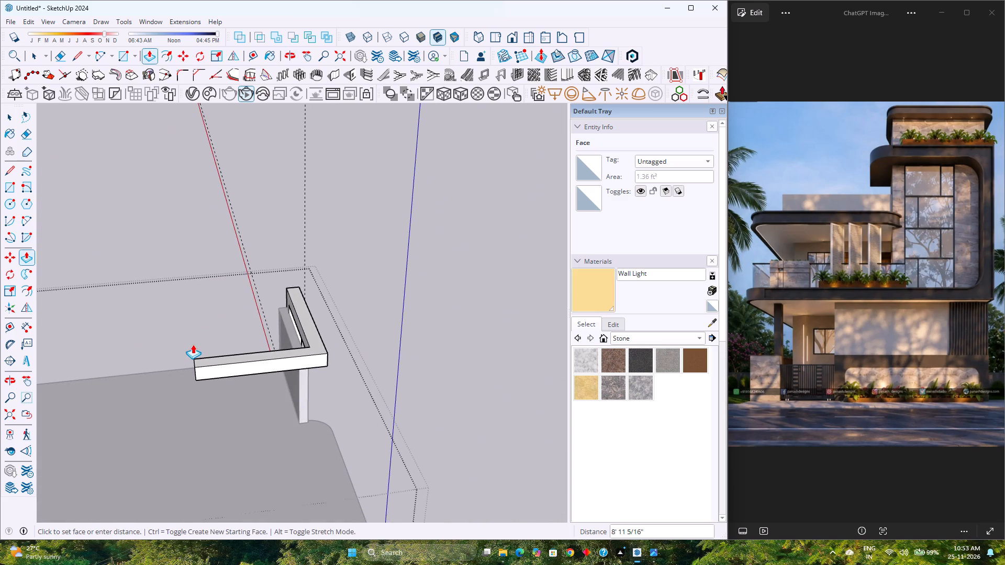
pyautogui.write("10'")
pyautogui.press('Return')
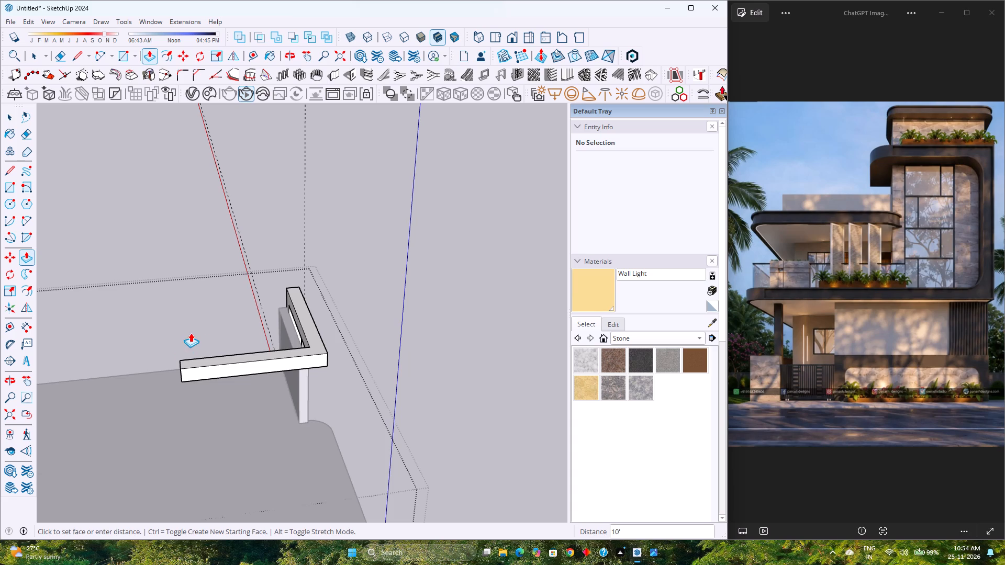
# Widen the return leg by pulling its inner side face 6", flush with the end of the tower wall.
pyautogui.press('space')
pyautogui.scroll(-4, 221, 340)
pyautogui.keyDown('shift'); pyautogui.moveTo(264, 375); pyautogui.dragTo(263, 338, button='middle'); pyautogui.keyUp('shift')
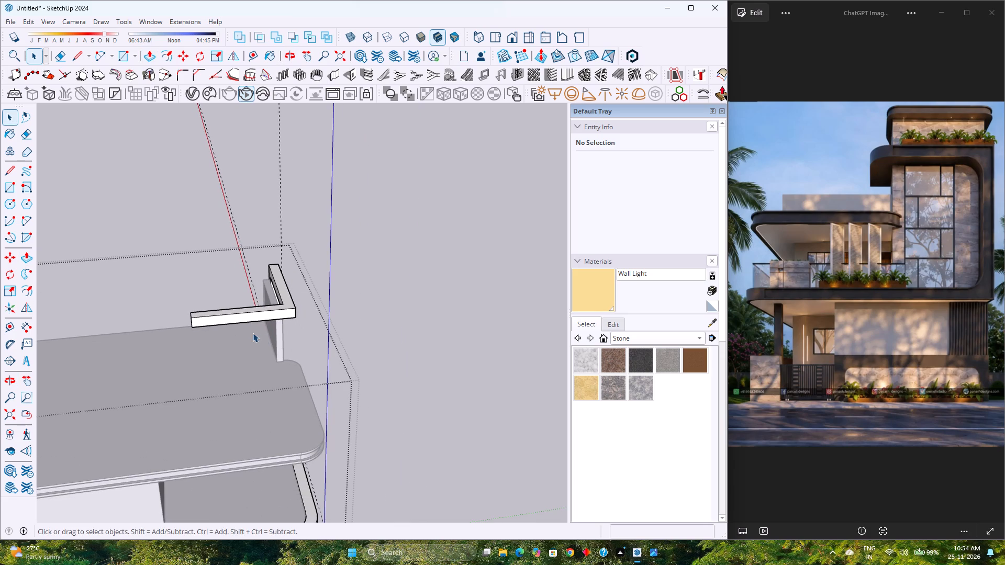
pyautogui.moveTo(253, 333); pyautogui.dragTo(475, 403, button='middle')
pyautogui.scroll(2, 316, 332)
pyautogui.moveTo(316, 332); pyautogui.dragTo(403, 347, button='middle')
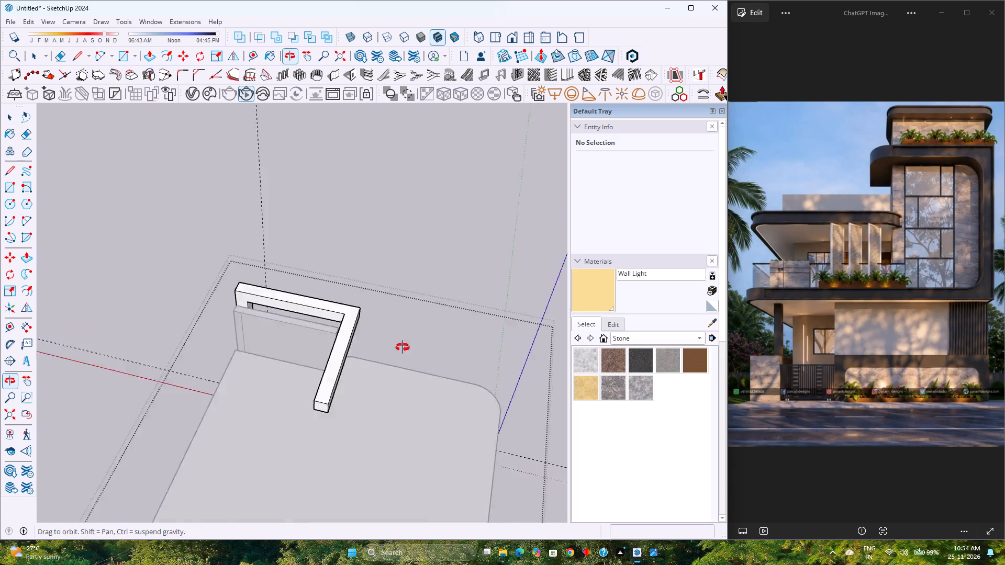
pyautogui.moveTo(403, 347); pyautogui.dragTo(506, 357, button='middle')
pyautogui.scroll(7, 305, 333)
pyautogui.press('p')
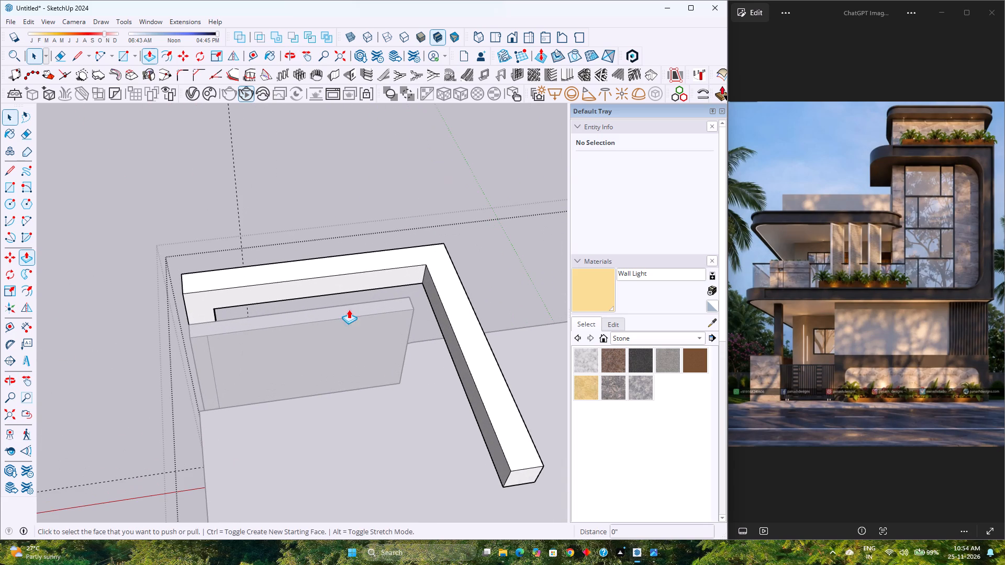
pyautogui.click(443, 321)
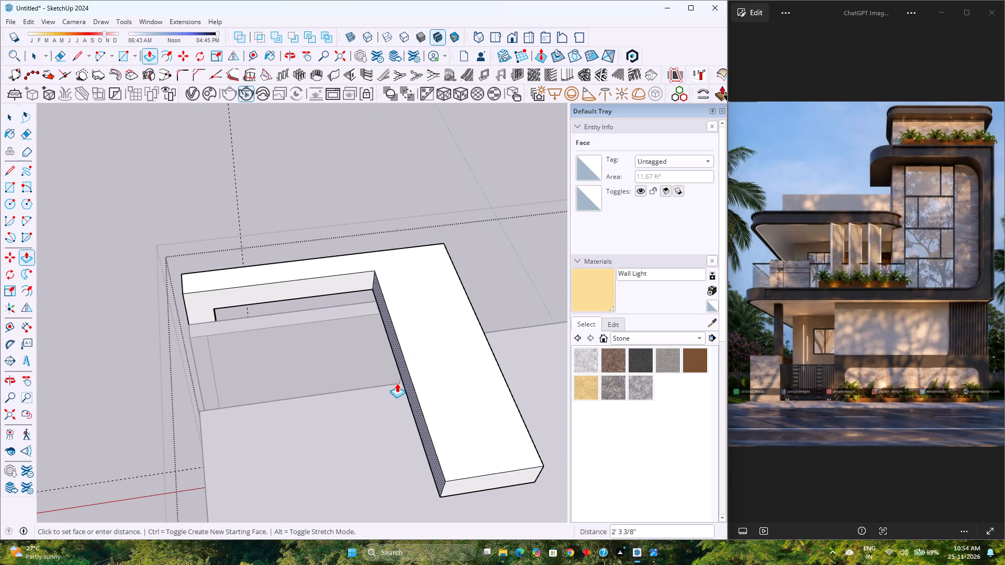
pyautogui.click(400, 378)
pyautogui.moveTo(396, 369); pyautogui.dragTo(337, 265, button='middle')
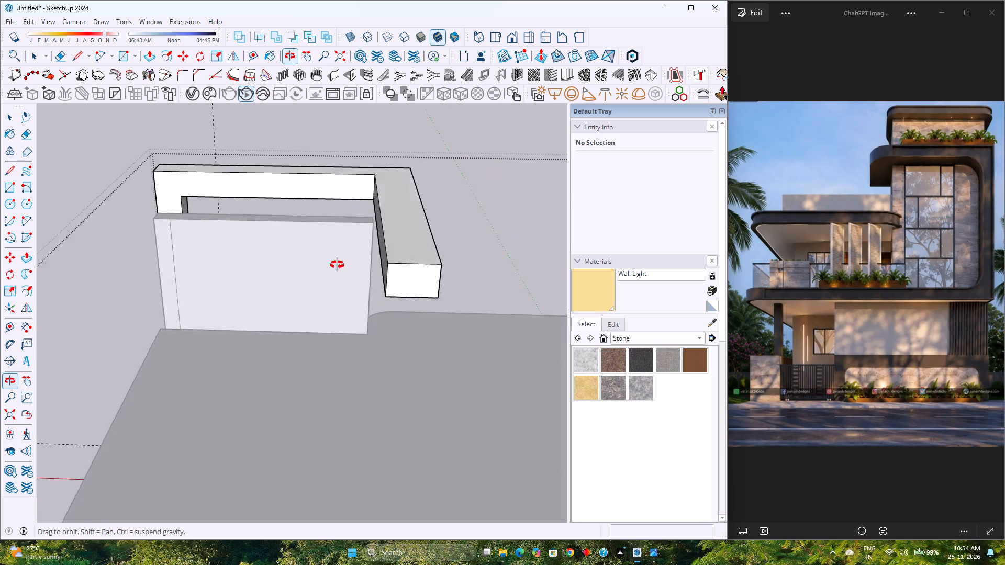
pyautogui.moveTo(337, 265); pyautogui.dragTo(331, 364, button='middle')
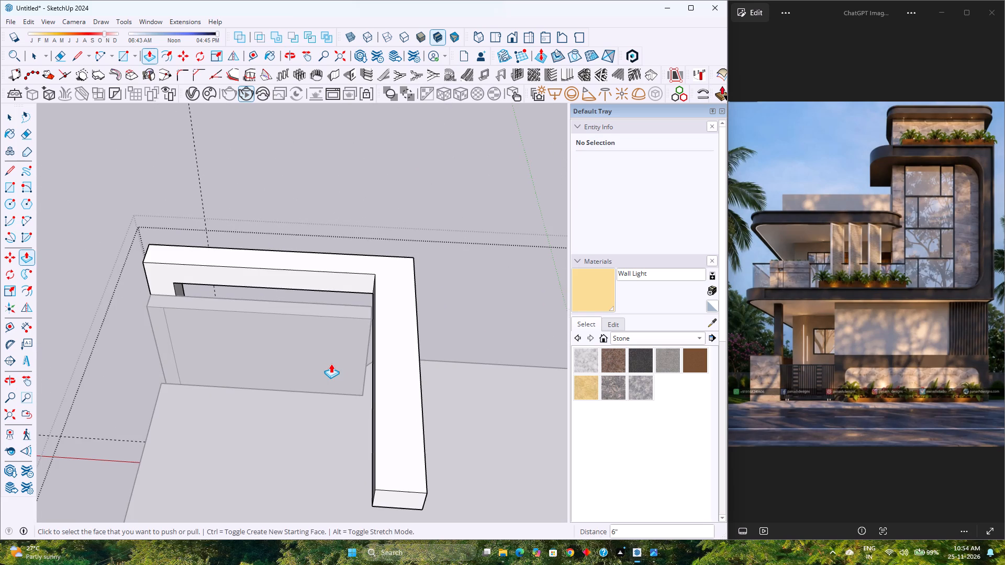
# Delete the leftover vertical edge near the outer end of the tower wall's rear face.
pyautogui.scroll(-4, 331, 364)
pyautogui.moveTo(331, 364); pyautogui.dragTo(157, 281, button='middle')
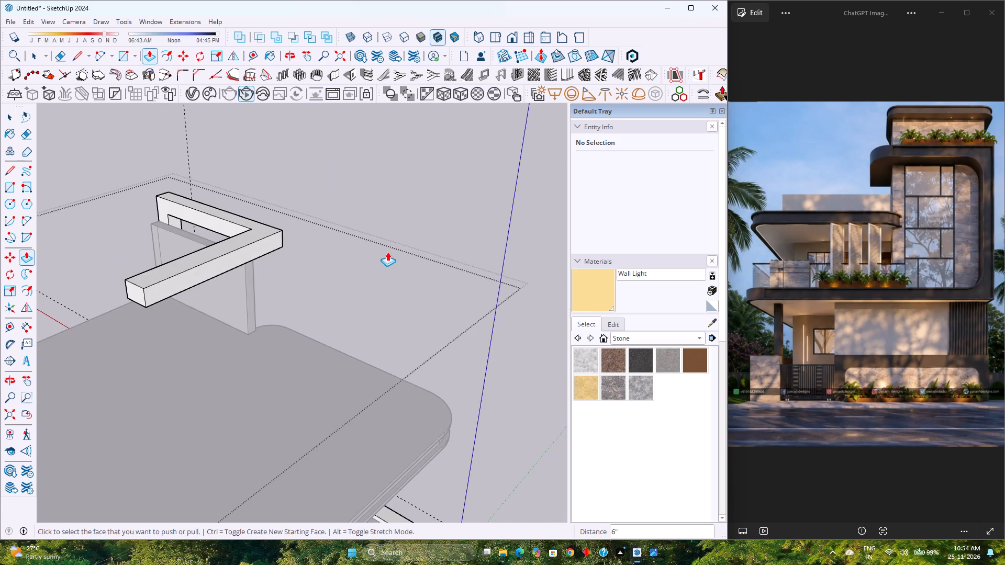
pyautogui.press('space')
pyautogui.click(398, 237)
pyautogui.scroll(-4, 395, 231)
pyautogui.click(394, 224)
pyautogui.scroll(-3, 392, 223)
pyautogui.keyDown('shift'); pyautogui.moveTo(373, 213); pyautogui.dragTo(506, 354, button='middle'); pyautogui.keyUp('shift')
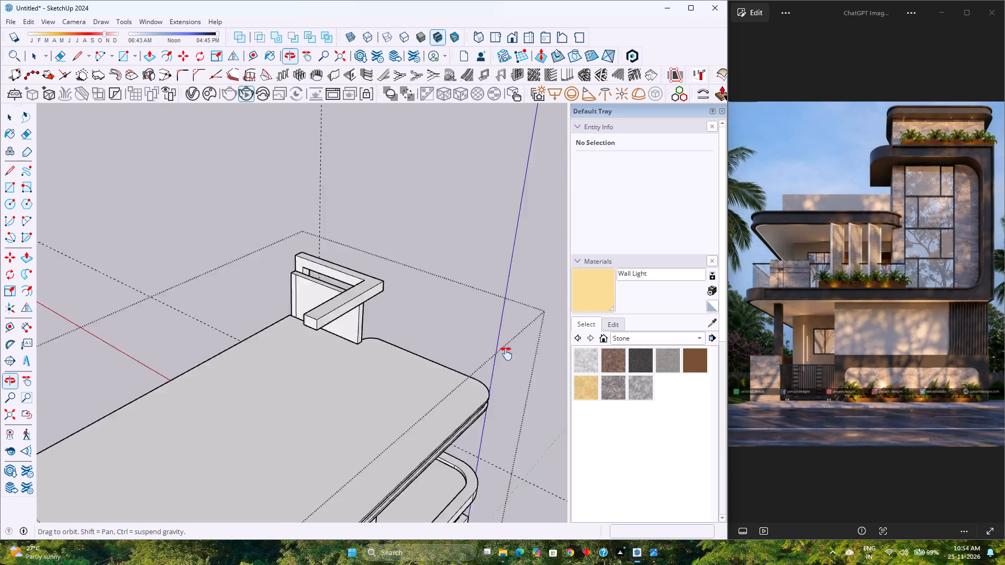
pyautogui.keyDown('shift'); pyautogui.moveTo(506, 354); pyautogui.dragTo(556, 424, button='middle'); pyautogui.keyUp('shift')
pyautogui.scroll(4, 463, 464)
pyautogui.moveTo(447, 445); pyautogui.dragTo(439, 442, button='middle')
pyautogui.middleClick(439, 442)
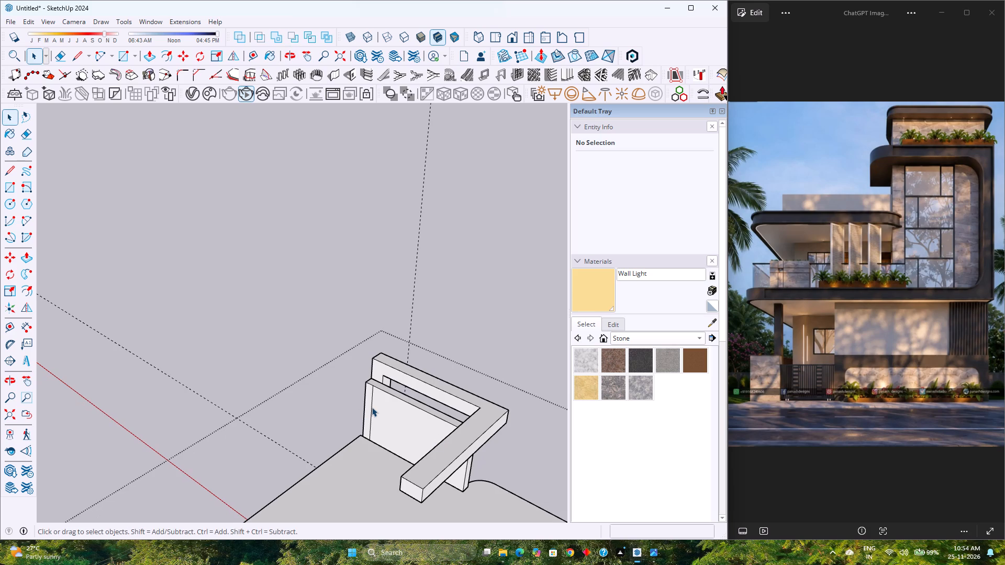
pyautogui.click(372, 407)
pyautogui.click(372, 407)
pyautogui.click(372, 407)
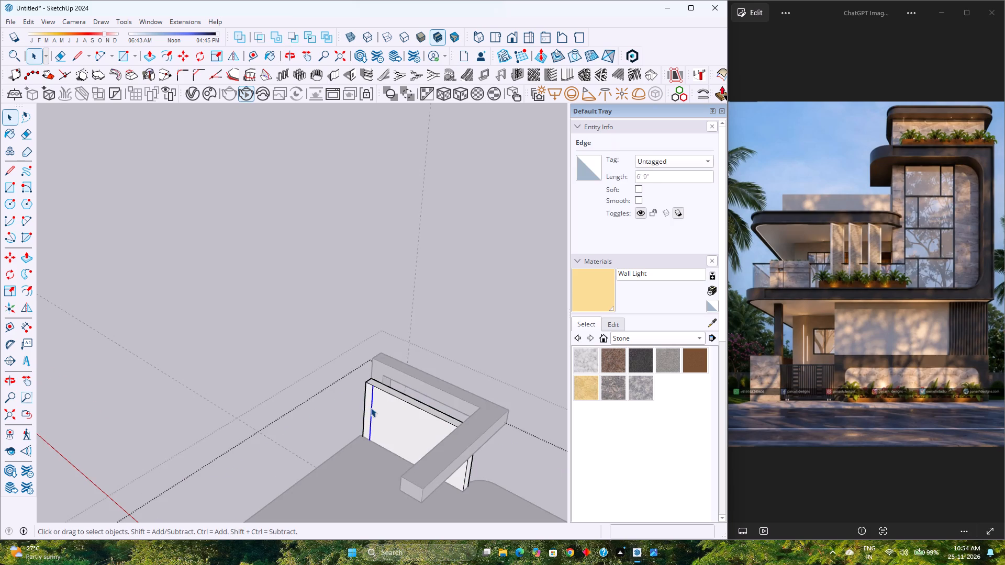
pyautogui.press('Delete')
# Raise the tower wall's top face 2' to the level of the top beam, and extend it a further 3' above.
pyautogui.press('p')
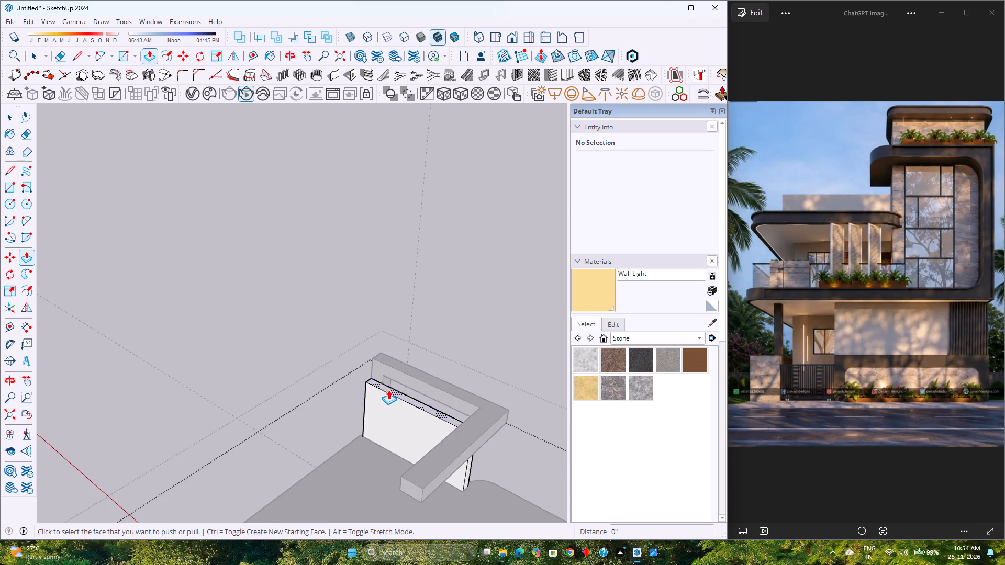
pyautogui.click(388, 390)
pyautogui.click(478, 401)
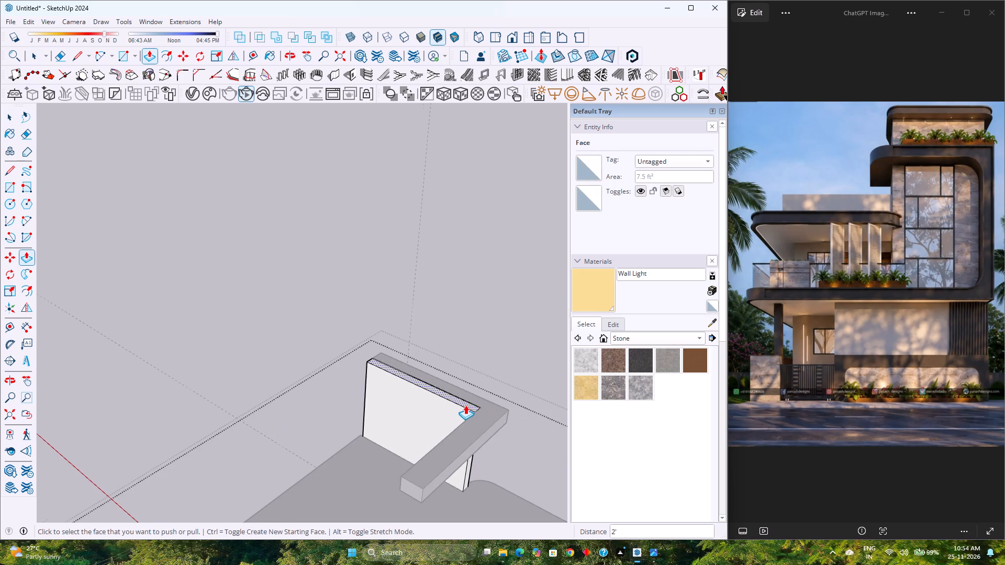
pyautogui.scroll(3, 465, 405)
pyautogui.click(463, 405)
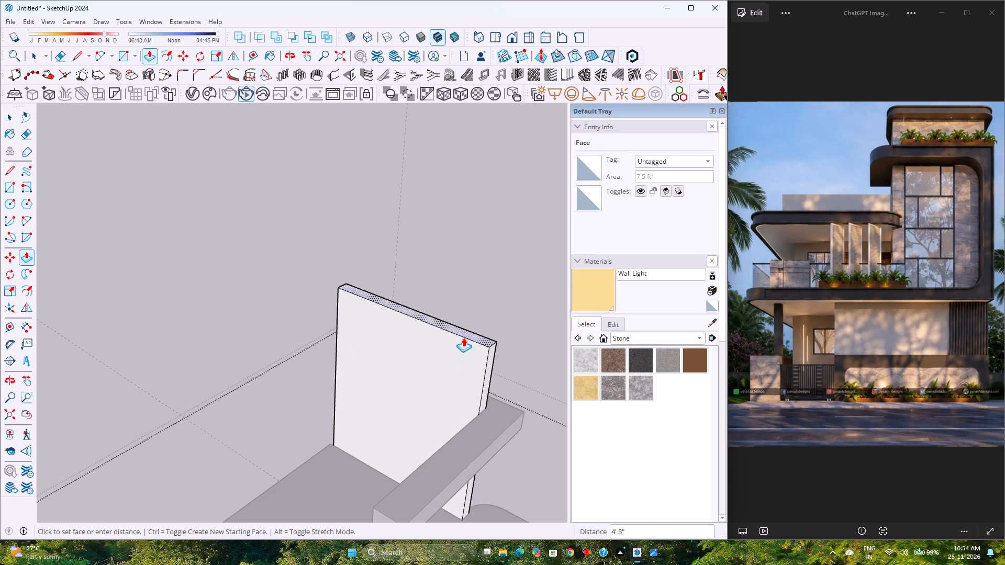
pyautogui.press('3')
pyautogui.press("'")
pyautogui.press('Return')
pyautogui.scroll(-2, 470, 362)
pyautogui.moveTo(471, 368); pyautogui.dragTo(447, 371, button='middle')
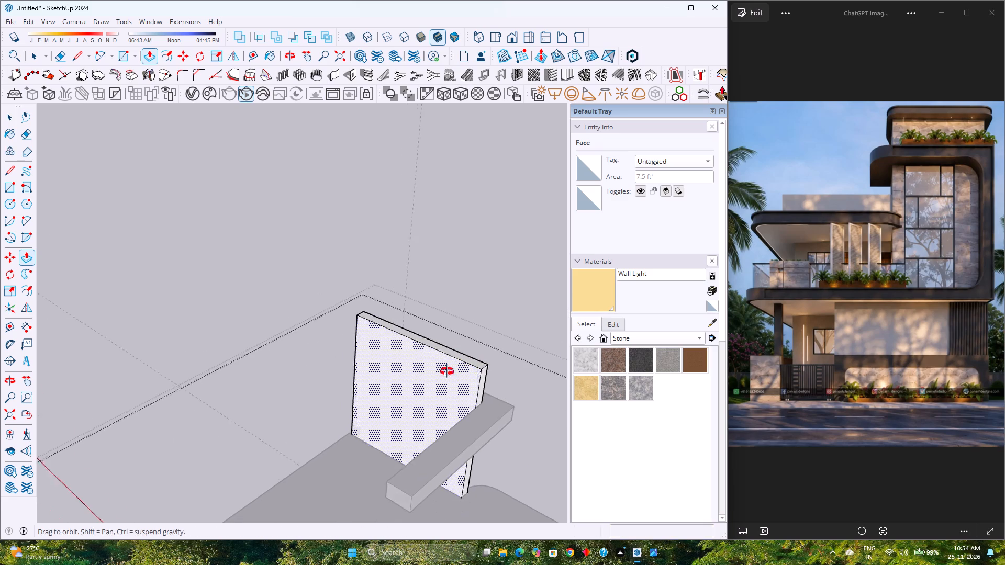
pyautogui.moveTo(447, 371); pyautogui.dragTo(33, 269, button='middle')
pyautogui.scroll(-3, 282, 342)
pyautogui.keyDown('shift'); pyautogui.moveTo(293, 346); pyautogui.dragTo(433, 418, button='middle'); pyautogui.keyUp('shift')
pyautogui.moveTo(435, 422); pyautogui.dragTo(306, 384, button='middle')
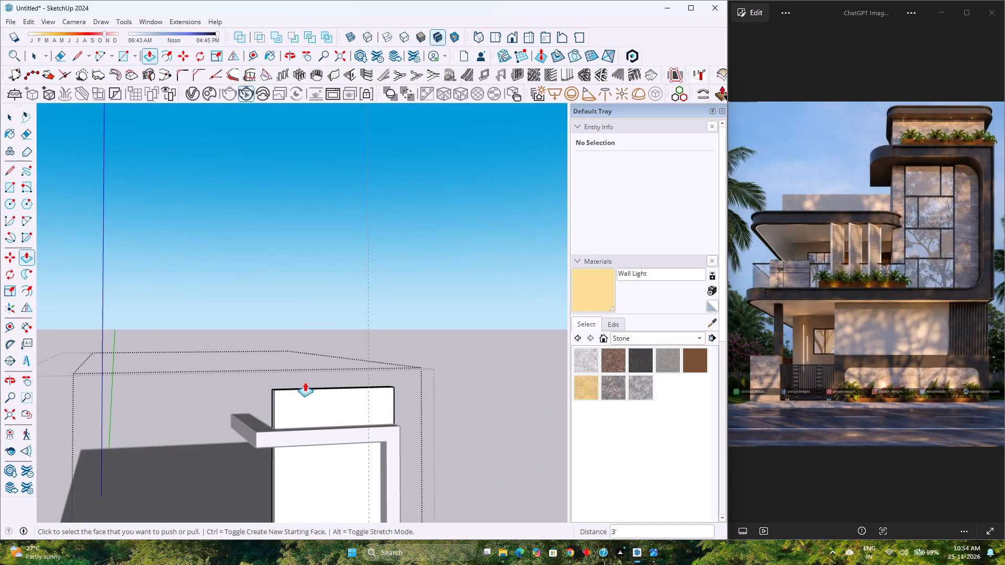
pyautogui.press('space')
pyautogui.scroll(-3, 401, 323)
pyautogui.click(406, 321)
# Examine the house's overall massing and raised tower top from the front against the reference image.
pyautogui.moveTo(423, 355); pyautogui.dragTo(333, 310, button='middle')
pyautogui.scroll(-7, 333, 310)
pyautogui.scroll(1, 334, 367)
pyautogui.keyDown('shift'); pyautogui.moveTo(334, 367); pyautogui.dragTo(384, 321, button='middle'); pyautogui.keyUp('shift')
pyautogui.scroll(-4, 395, 322)
pyautogui.scroll(4, 394, 324)
pyautogui.scroll(-3, 394, 324)
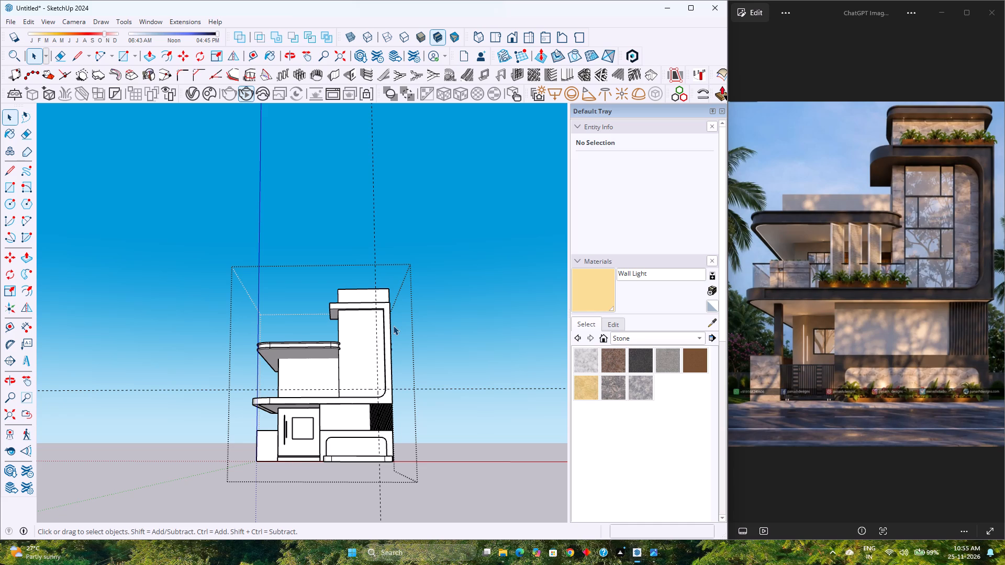
pyautogui.scroll(4, 393, 325)
pyautogui.scroll(-3, 393, 325)
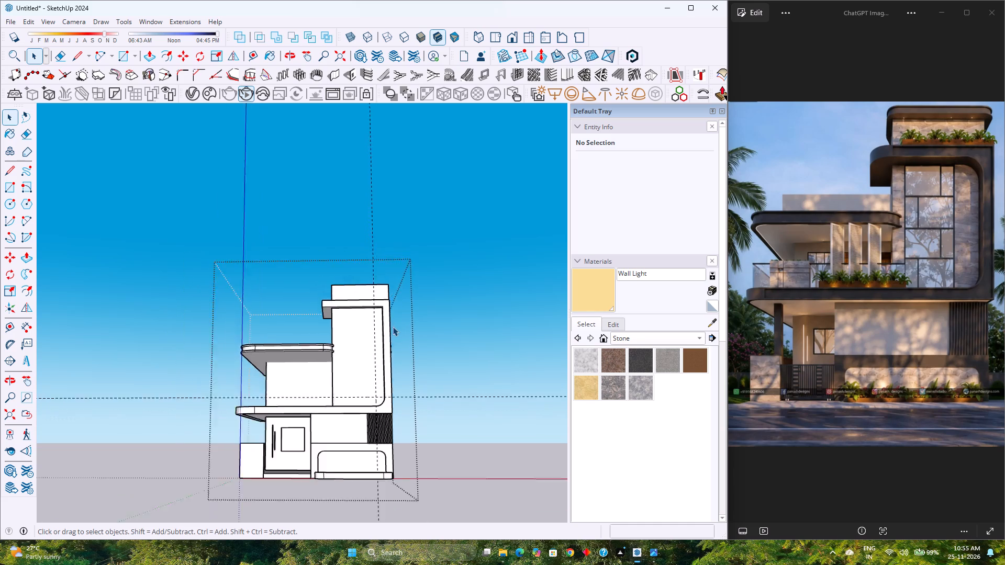
pyautogui.scroll(-2, 393, 326)
pyautogui.scroll(3, 393, 326)
pyautogui.scroll(-4, 393, 326)
pyautogui.scroll(5, 344, 336)
pyautogui.scroll(-1, 324, 340)
pyautogui.moveTo(330, 336); pyautogui.dragTo(324, 374, button='middle')
pyautogui.scroll(-4, 324, 363)
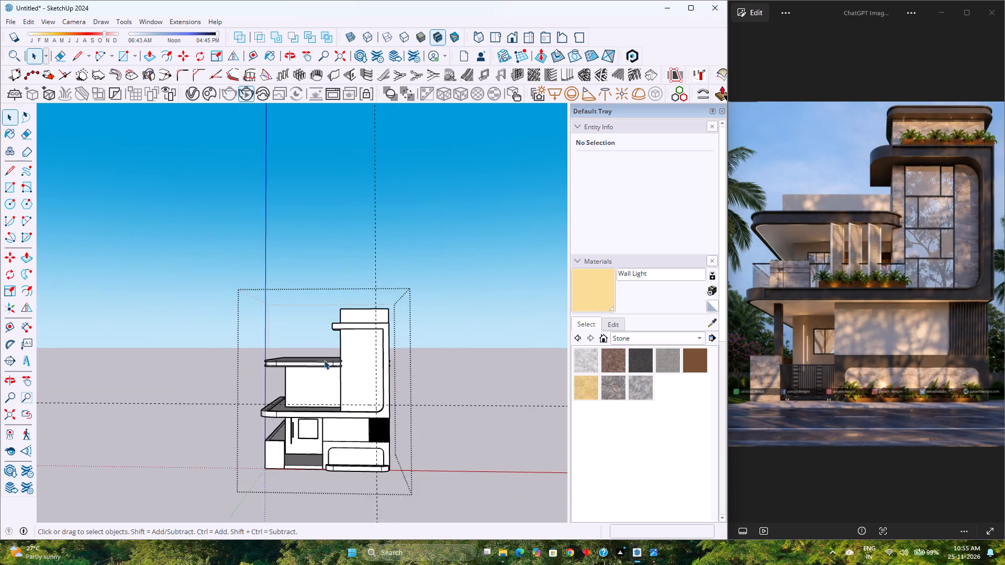
pyautogui.scroll(2, 324, 360)
pyautogui.scroll(-2, 323, 358)
pyautogui.scroll(3, 323, 358)
pyautogui.scroll(-4, 323, 358)
pyautogui.scroll(3, 323, 358)
pyautogui.scroll(-4, 323, 358)
pyautogui.scroll(2, 319, 354)
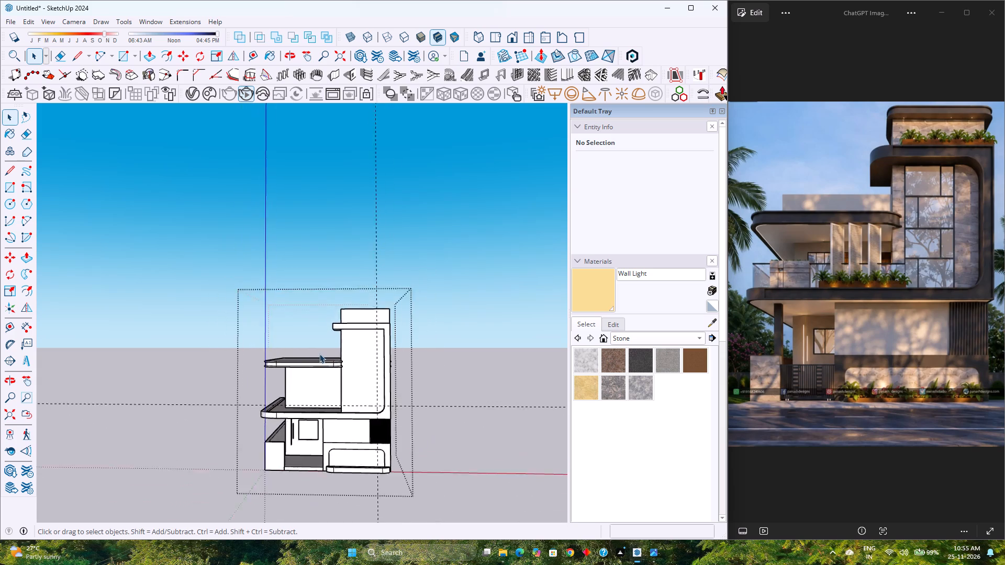
pyautogui.scroll(-4, 319, 354)
pyautogui.scroll(4, 319, 354)
pyautogui.scroll(-1, 319, 354)
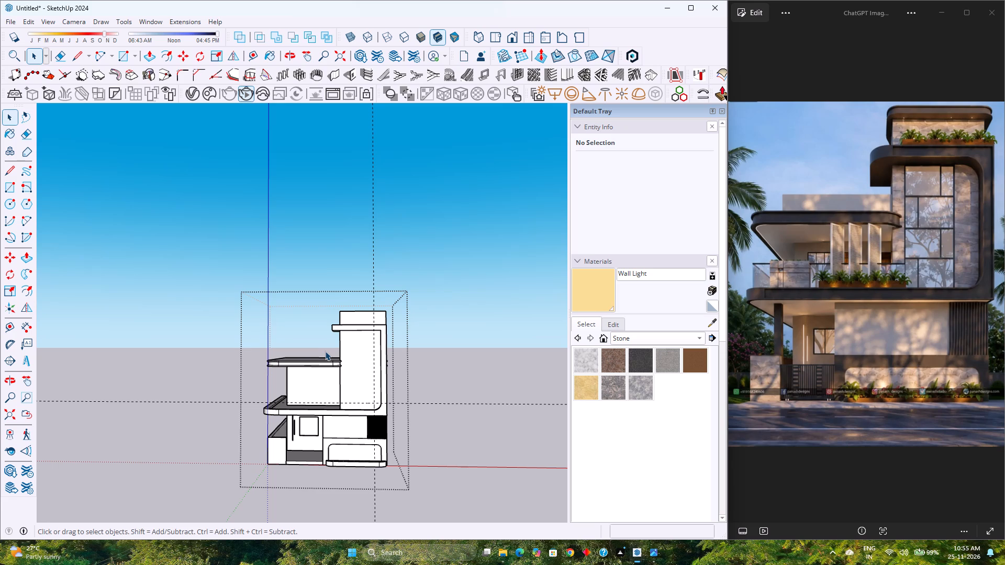
pyautogui.scroll(-4, 330, 328)
pyautogui.scroll(5, 330, 328)
pyautogui.scroll(-3, 325, 323)
pyautogui.moveTo(355, 394); pyautogui.dragTo(366, 351, button='middle')
pyautogui.middleClick(366, 351)
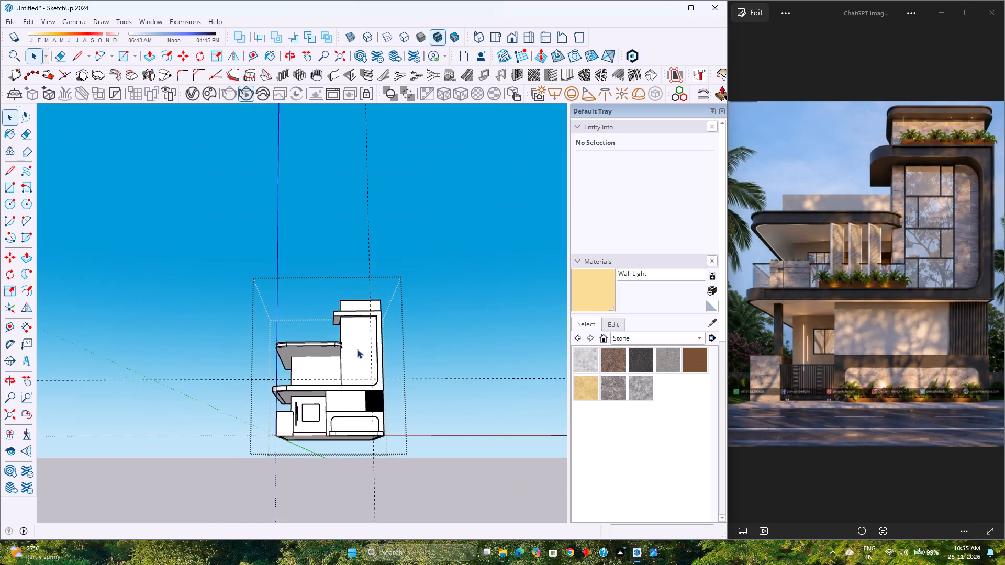
pyautogui.scroll(2, 353, 347)
pyautogui.moveTo(353, 347); pyautogui.dragTo(364, 397, button='middle')
pyautogui.middleClick(364, 397)
pyautogui.scroll(7, 349, 365)
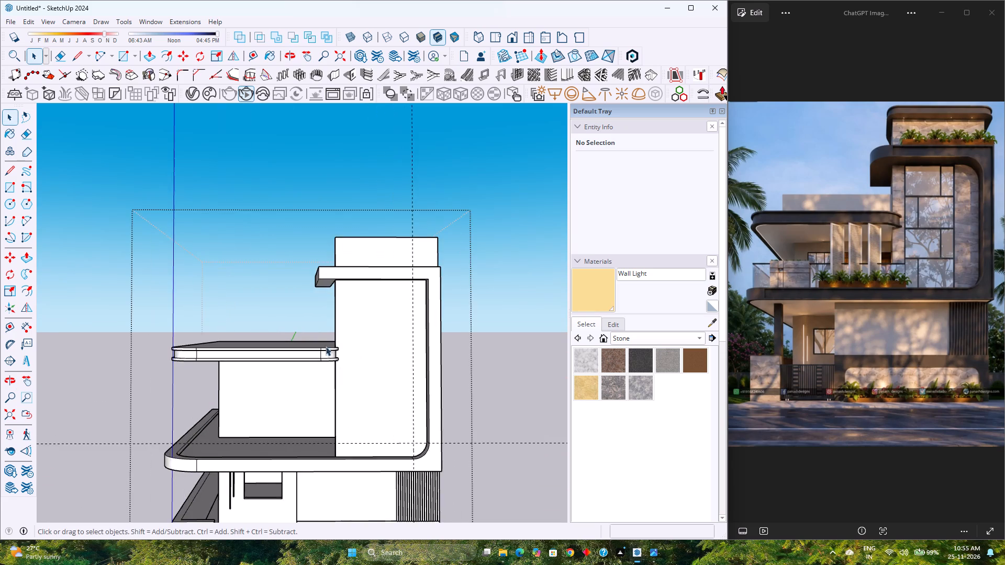
# Examine the tower top, the beam's return leg and the wall's junction with the roof slab from the side and rear.
pyautogui.moveTo(300, 322); pyautogui.dragTo(266, 283, button='middle')
pyautogui.scroll(2, 286, 283)
pyautogui.moveTo(289, 284); pyautogui.dragTo(531, 380, button='middle')
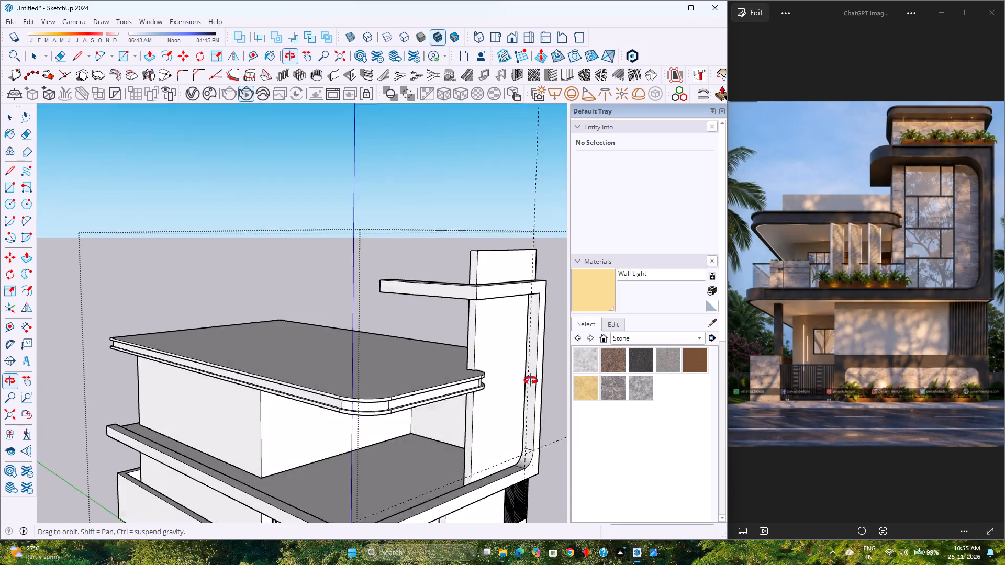
pyautogui.moveTo(531, 380); pyautogui.dragTo(545, 403, button='middle')
pyautogui.scroll(3, 451, 368)
pyautogui.moveTo(451, 368); pyautogui.dragTo(581, 380, button='middle')
pyautogui.scroll(4, 532, 347)
pyautogui.moveTo(528, 343); pyautogui.dragTo(356, 362, button='middle')
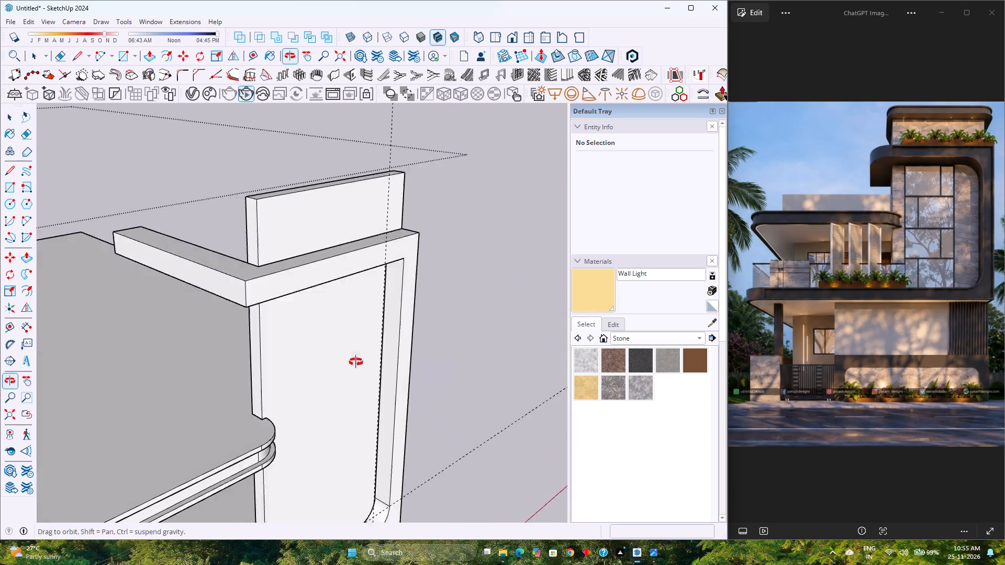
pyautogui.moveTo(356, 362); pyautogui.dragTo(352, 363, button='middle')
pyautogui.scroll(-3, 317, 363)
pyautogui.moveTo(296, 363); pyautogui.dragTo(196, 404, button='middle')
pyautogui.moveTo(114, 412); pyautogui.dragTo(500, 432, button='middle')
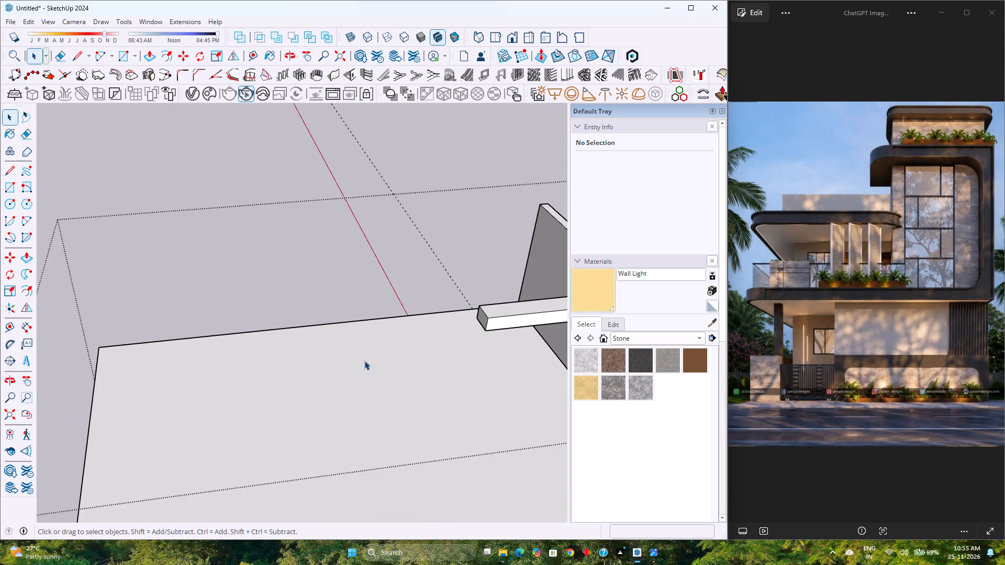
pyautogui.scroll(-4, 366, 357)
pyautogui.moveTo(364, 354); pyautogui.dragTo(59, 388, button='middle')
pyautogui.scroll(-5, 79, 388)
pyautogui.moveTo(81, 388); pyautogui.dragTo(613, 372, button='middle')
pyautogui.middleClick(615, 371)
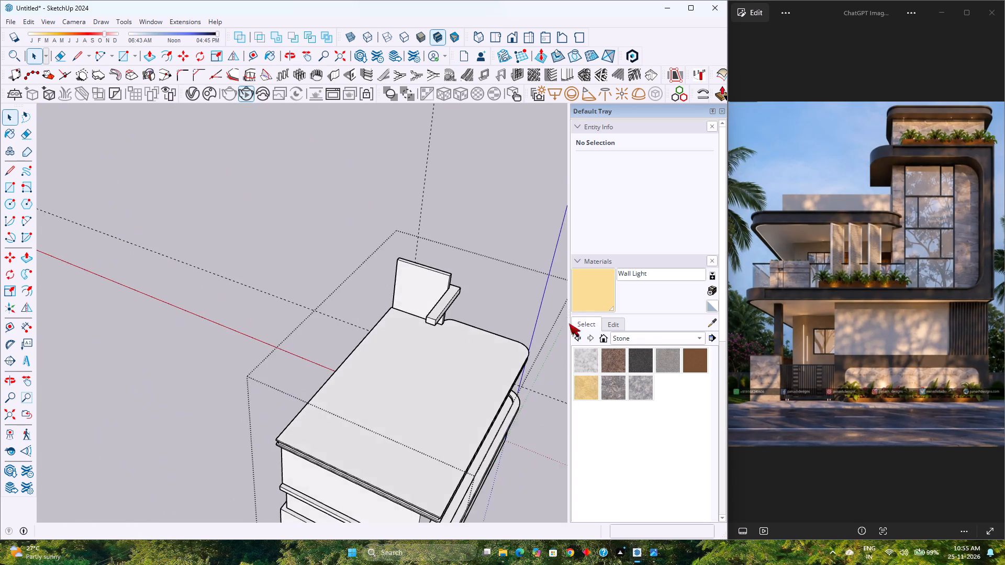
pyautogui.scroll(7, 441, 345)
pyautogui.moveTo(437, 330); pyautogui.dragTo(304, 223, button='middle')
pyautogui.scroll(2, 361, 244)
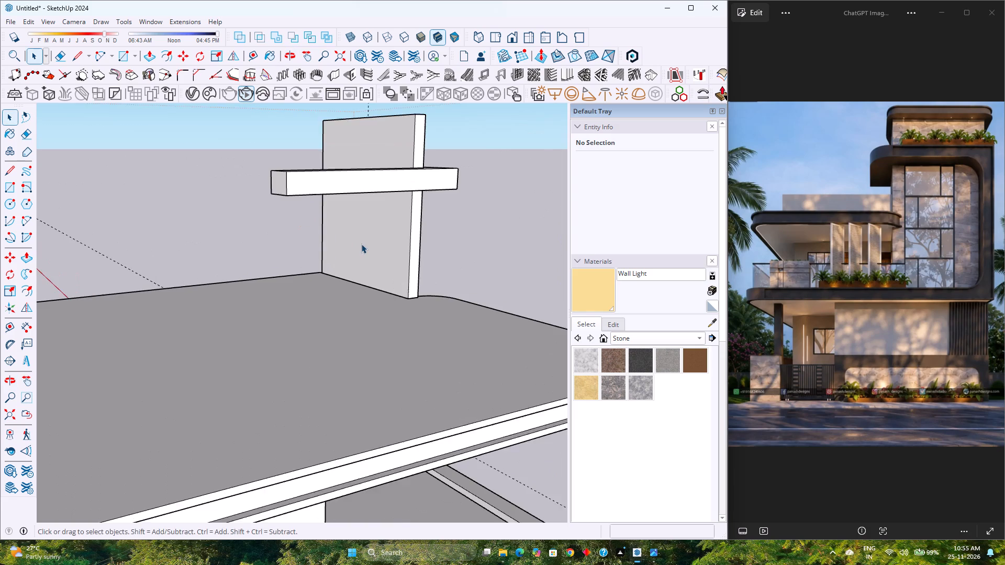
pyautogui.scroll(4, 361, 244)
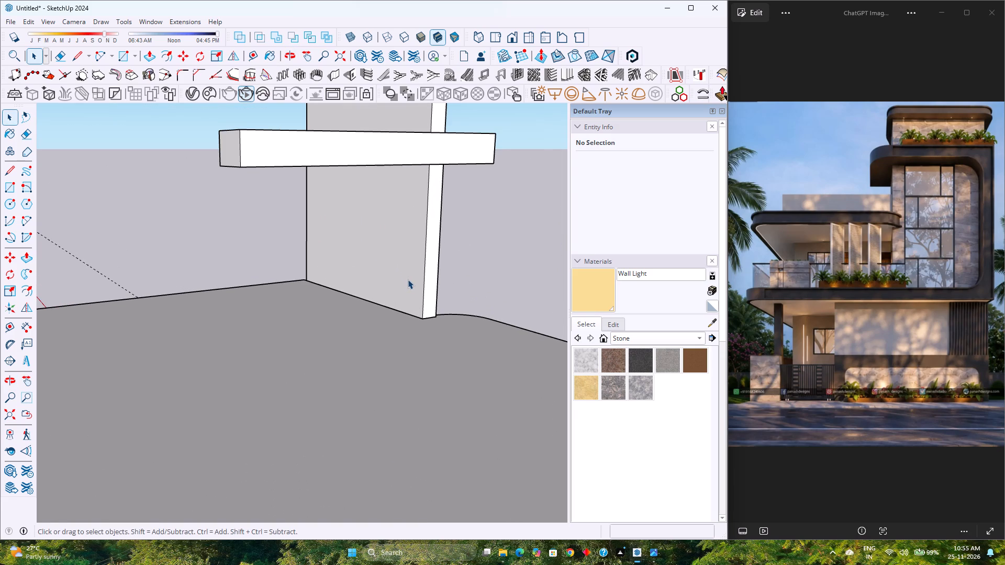
pyautogui.scroll(-3, 408, 279)
pyautogui.scroll(3, 408, 279)
pyautogui.scroll(-3, 408, 279)
pyautogui.scroll(1, 408, 279)
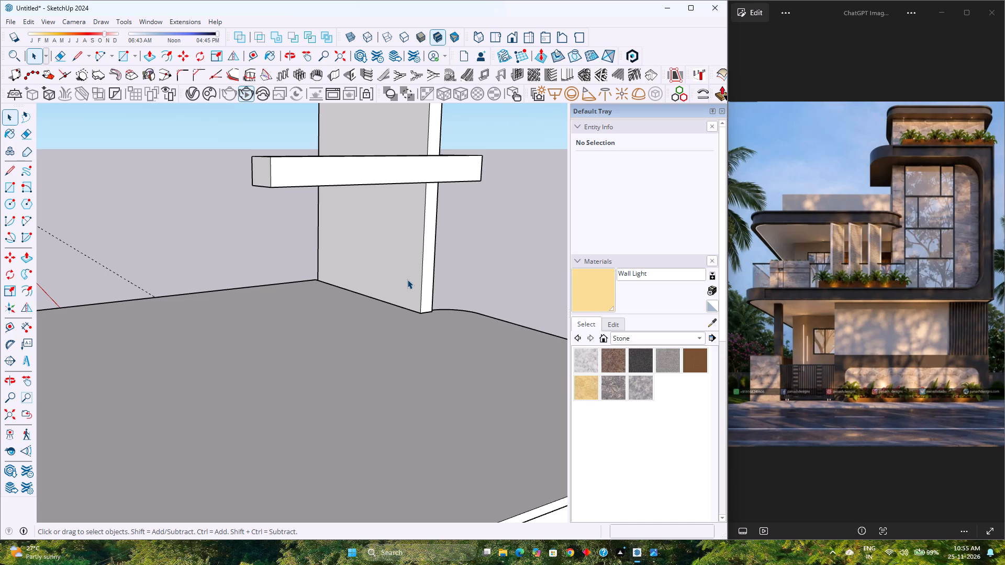
# Draw a 9" line along the base of the tower wall's rear face from the return-leg corner, and a 10'9" vertical up to the top edge.
pyautogui.click(421, 289)
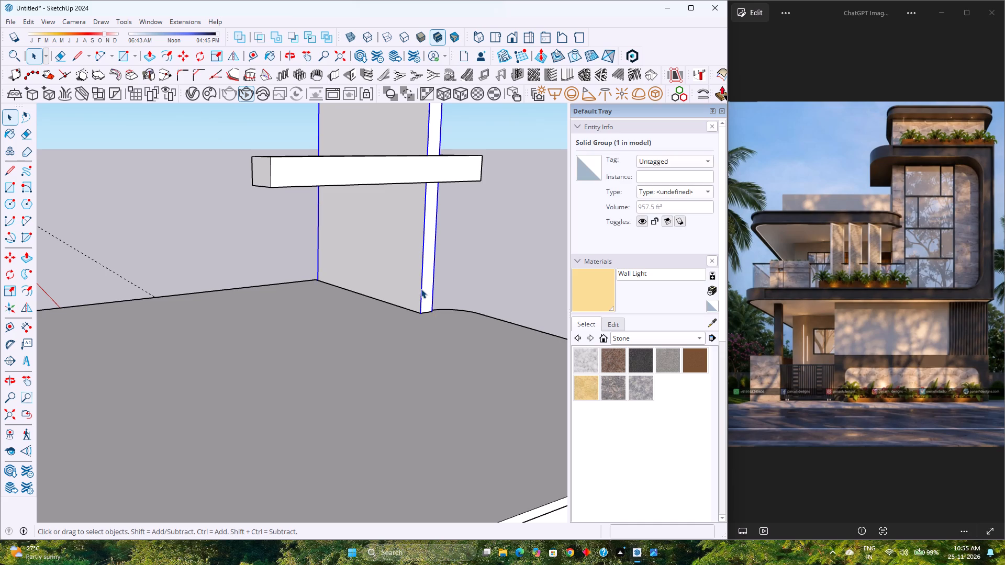
pyautogui.doubleClick(421, 289)
pyautogui.scroll(5, 421, 289)
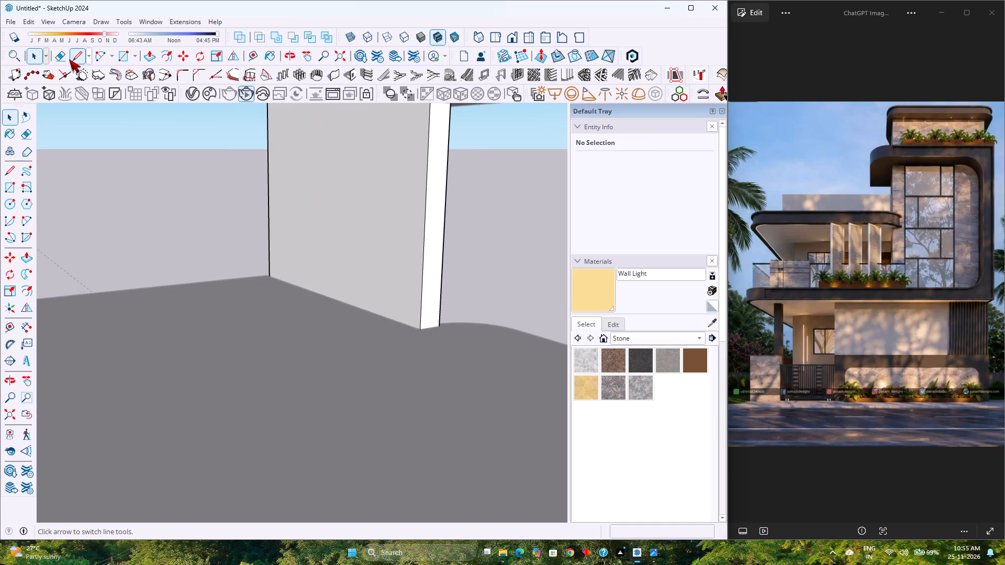
pyautogui.click(69, 59)
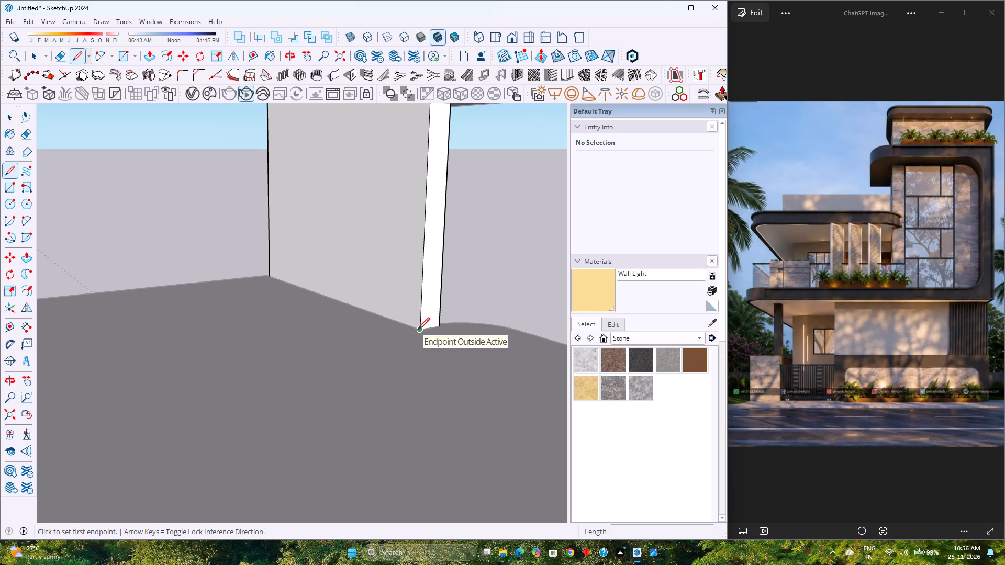
pyautogui.click(418, 330)
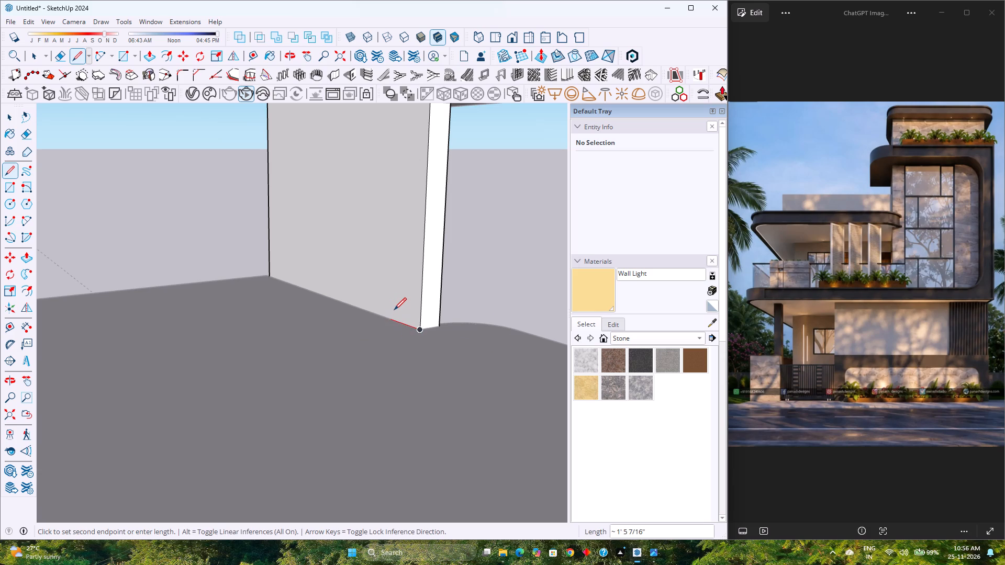
pyautogui.press('Right')
pyautogui.press('9')
pyautogui.press('Return')
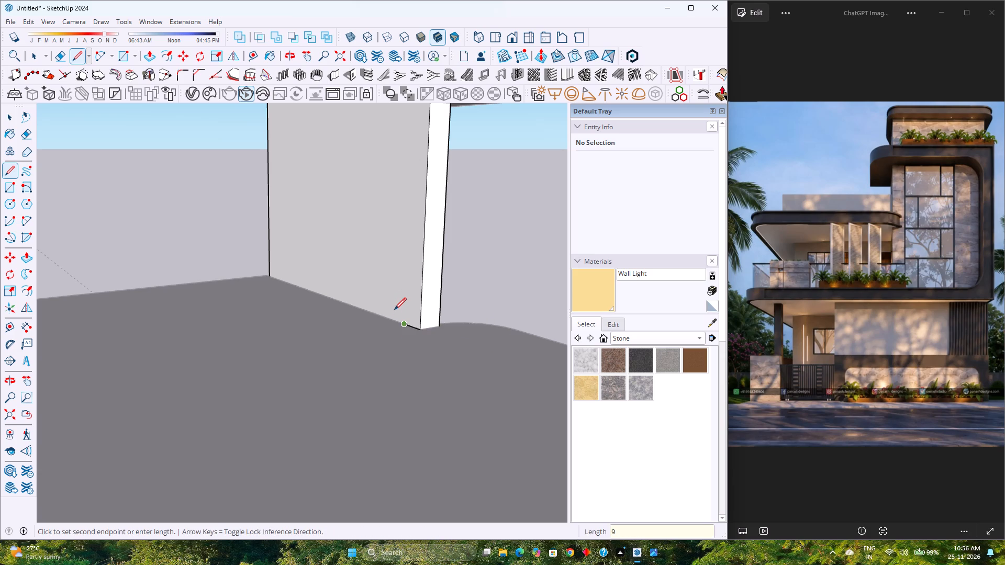
pyautogui.scroll(-9, 394, 310)
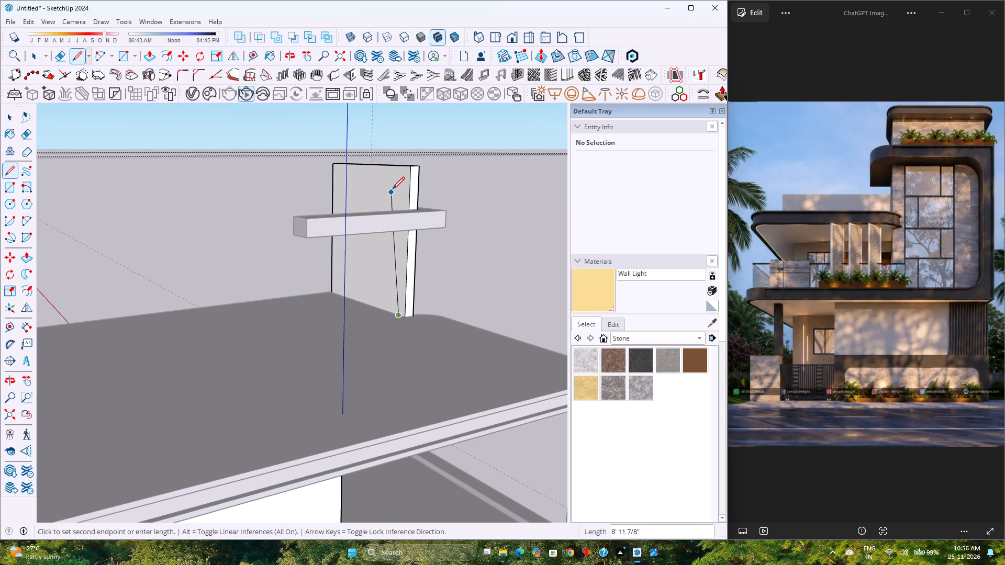
pyautogui.click(406, 166)
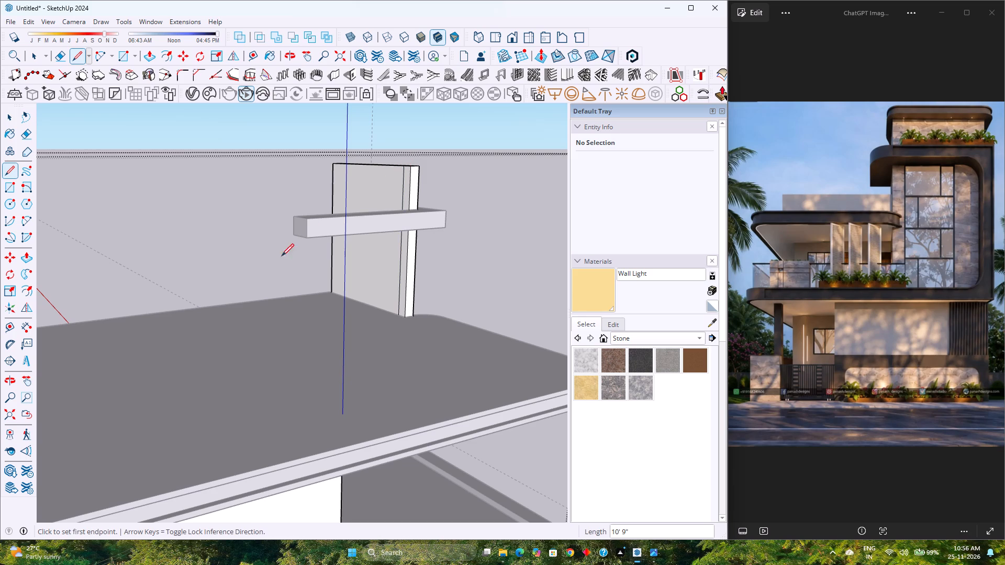
pyautogui.scroll(6, 301, 285)
pyautogui.press('space')
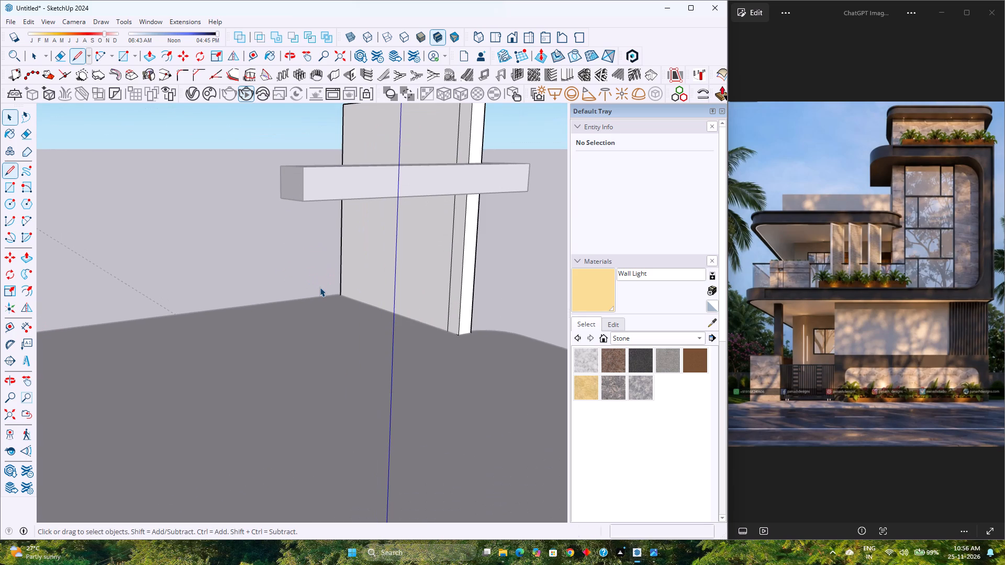
# Mirror a copy of the base line and vertical strip line to the opposite end of the tower wall's rear face.
pyautogui.click(455, 333)
pyautogui.keyDown('ctrl'); pyautogui.click(449, 320); pyautogui.keyUp('ctrl')
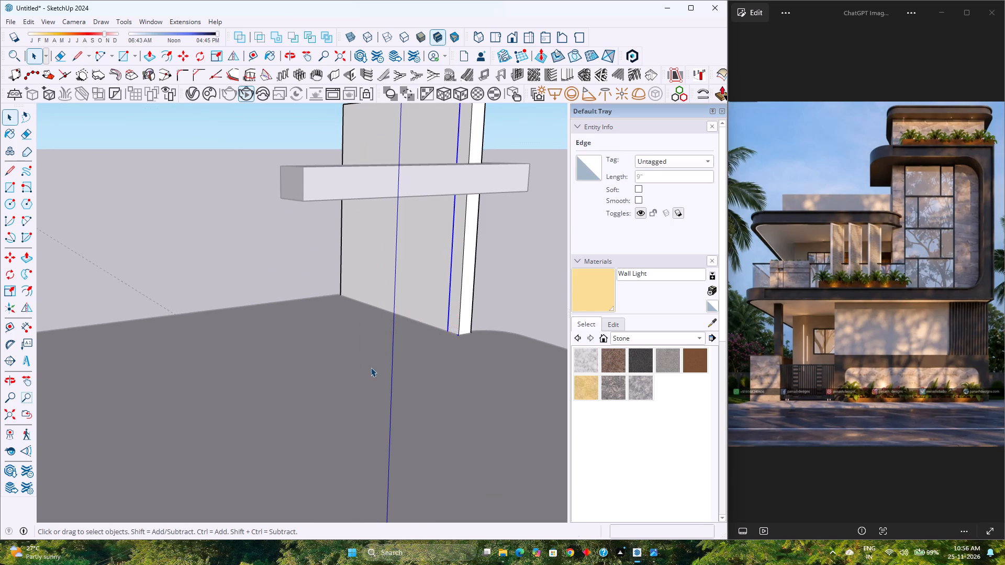
pyautogui.scroll(-8, 365, 368)
pyautogui.moveTo(343, 362); pyautogui.dragTo(494, 385, button='middle')
pyautogui.scroll(-4, 453, 373)
pyautogui.scroll(1, 453, 373)
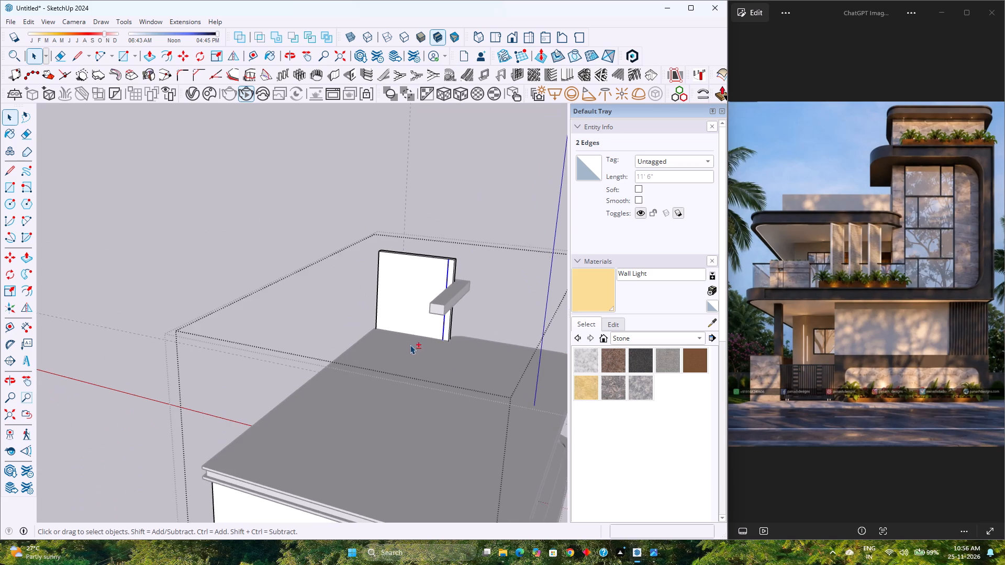
pyautogui.scroll(1, 410, 345)
pyautogui.keyDown('shift'); pyautogui.moveTo(407, 341); pyautogui.dragTo(267, 433, button='middle'); pyautogui.keyUp('shift')
pyautogui.moveTo(259, 434); pyautogui.dragTo(344, 449, button='middle')
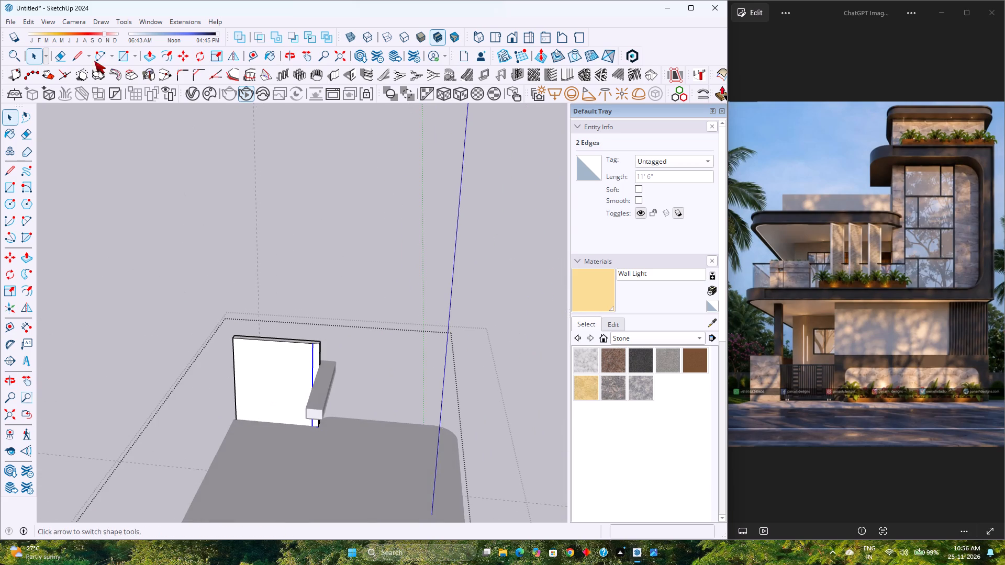
pyautogui.click(236, 60)
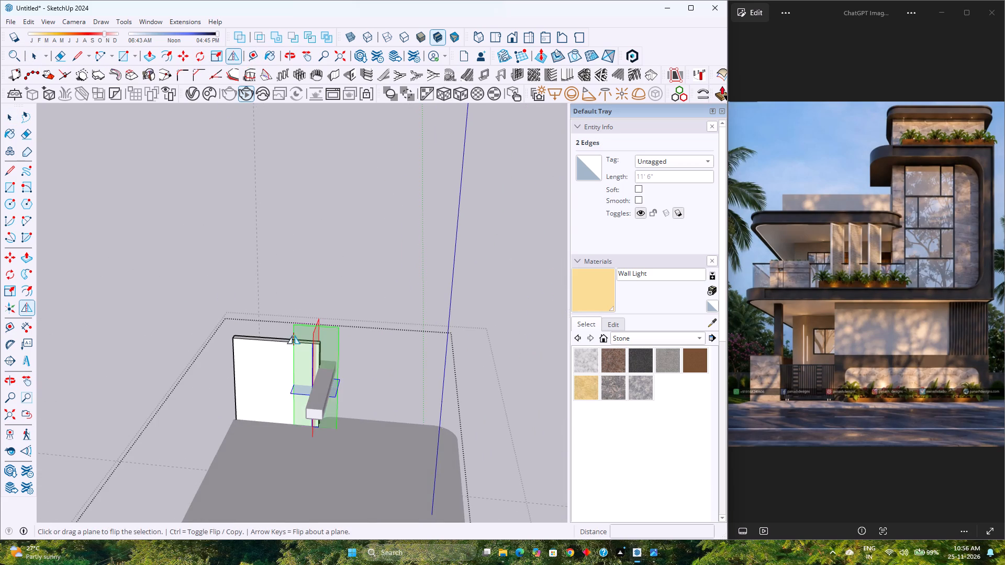
pyautogui.moveTo(314, 338); pyautogui.dragTo(283, 338)
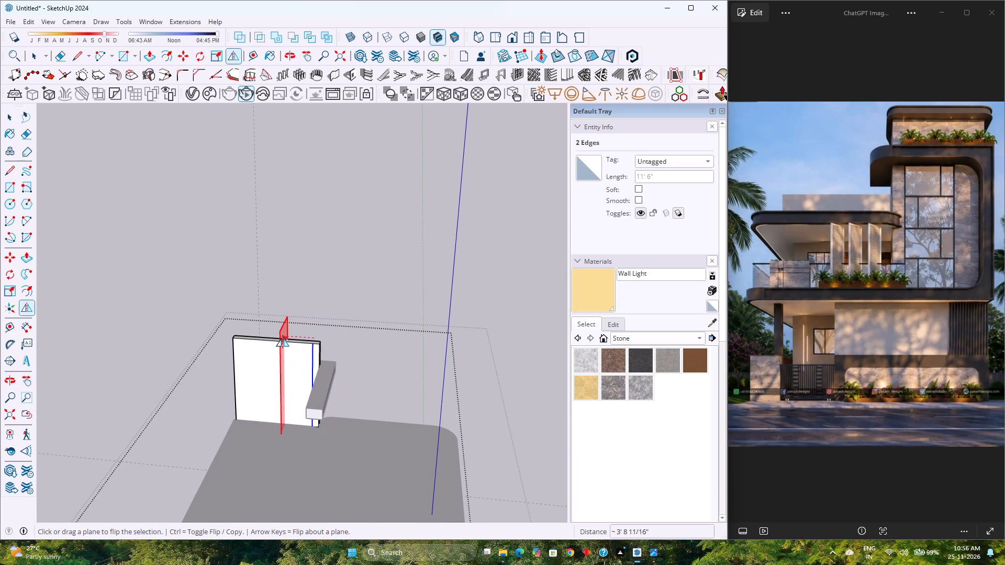
pyautogui.moveTo(283, 338); pyautogui.dragTo(281, 338)
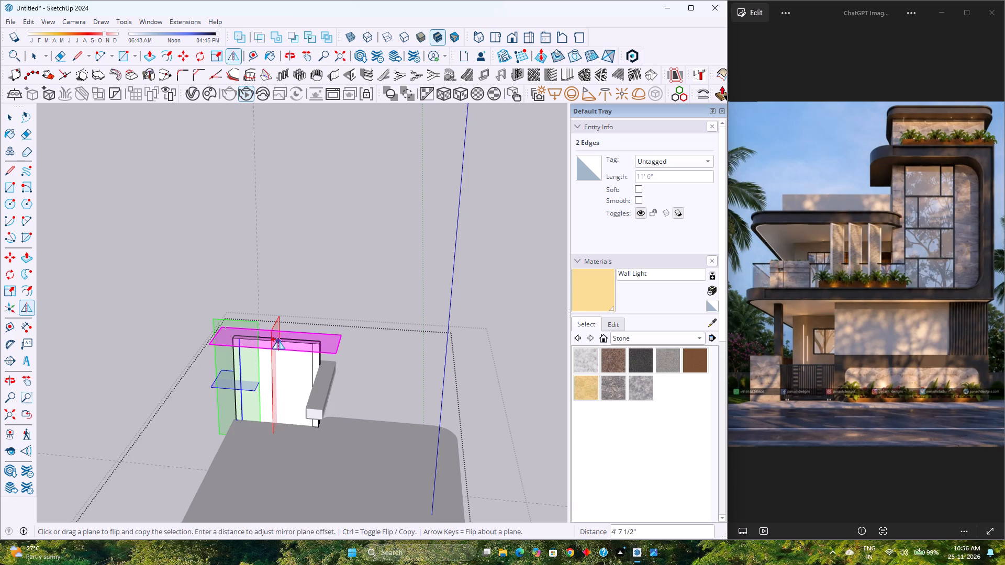
pyautogui.press('space')
# Push/Pull both narrow end strips of the tower wall's rear face 9'3" backward as side walls.
pyautogui.moveTo(263, 394); pyautogui.dragTo(334, 352, button='middle')
pyautogui.moveTo(334, 352); pyautogui.dragTo(353, 372, button='middle')
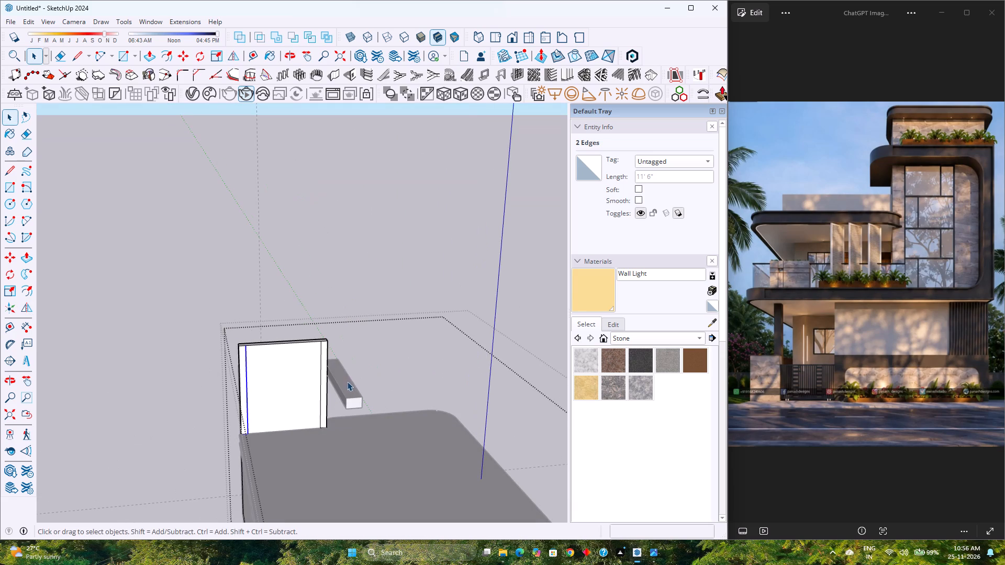
pyautogui.press('p')
pyautogui.click(324, 371)
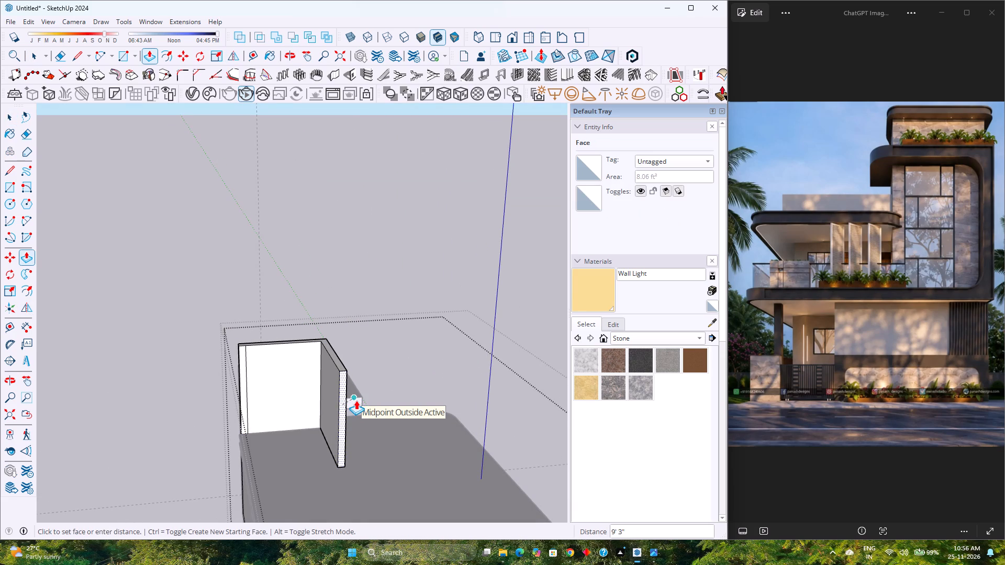
pyautogui.click(356, 400)
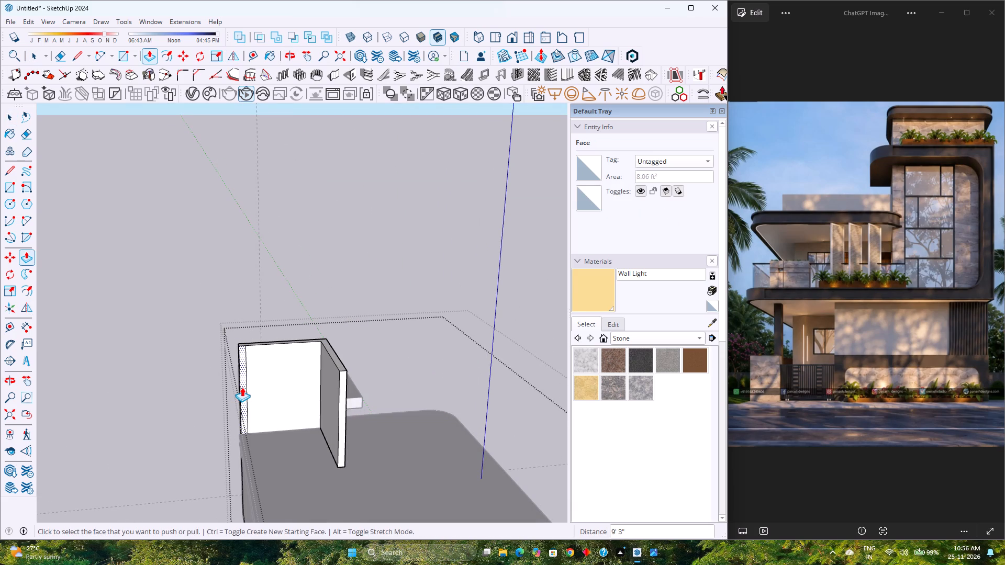
pyautogui.doubleClick(242, 387)
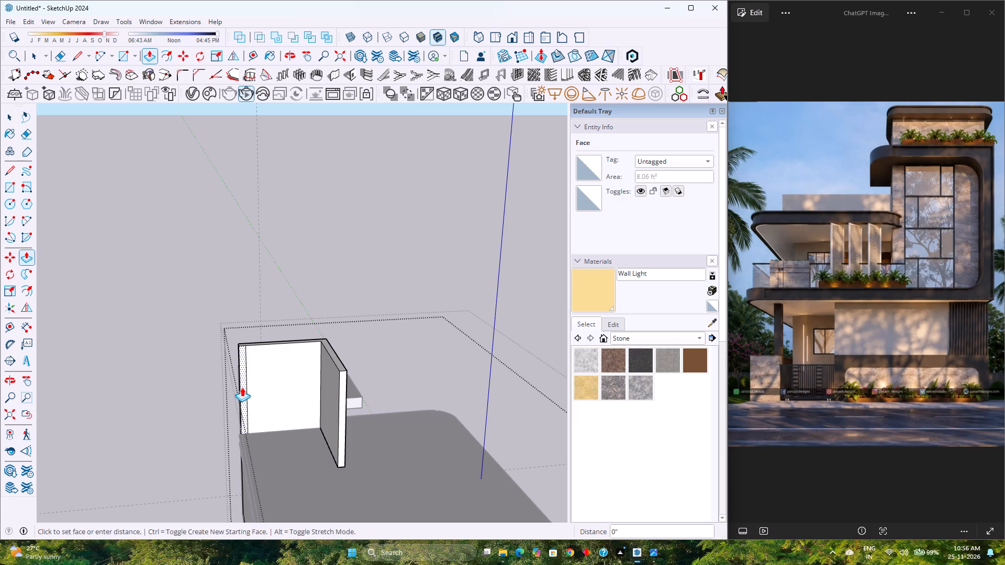
pyautogui.scroll(-3, 242, 387)
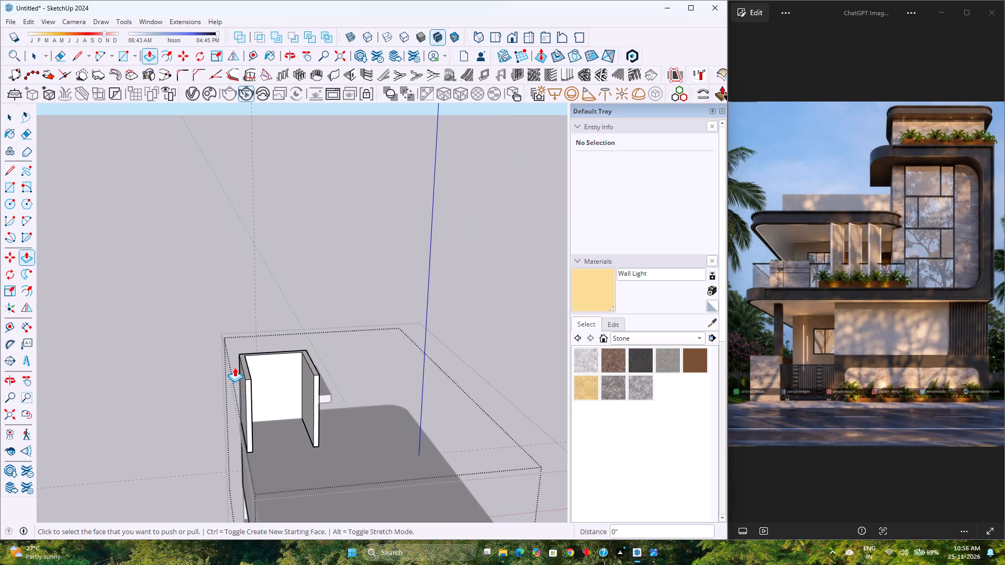
pyautogui.moveTo(280, 359); pyautogui.dragTo(178, 378, button='middle')
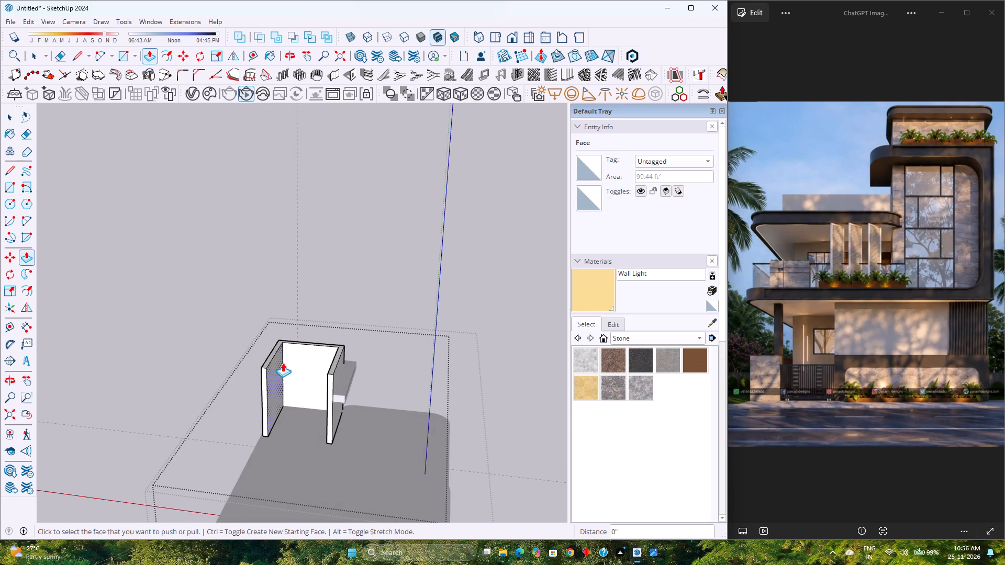
pyautogui.press('space')
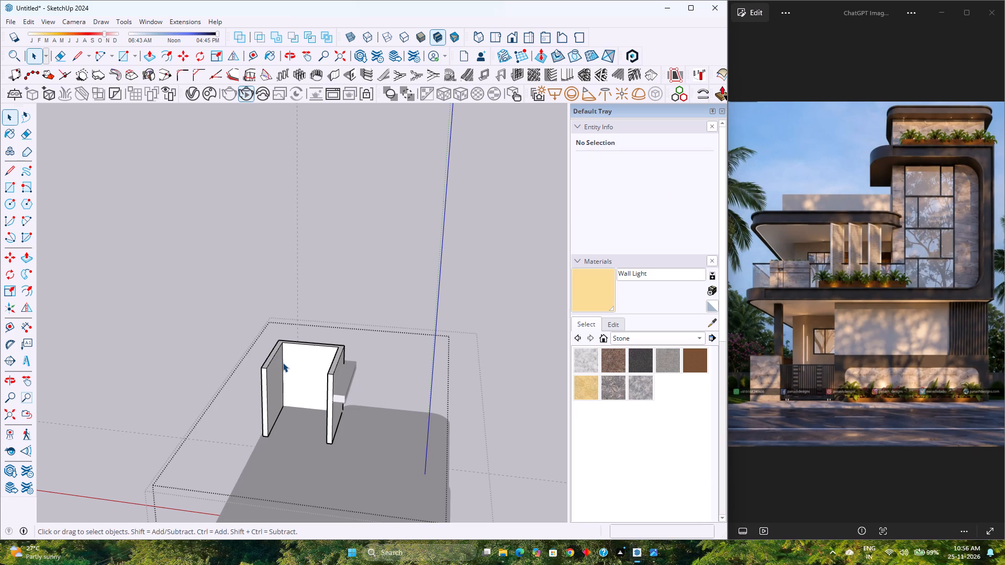
# Examine the house's overall massing and the deepened tower from the front and side against the reference image.
pyautogui.click(518, 36)
pyautogui.scroll(-1, 356, 173)
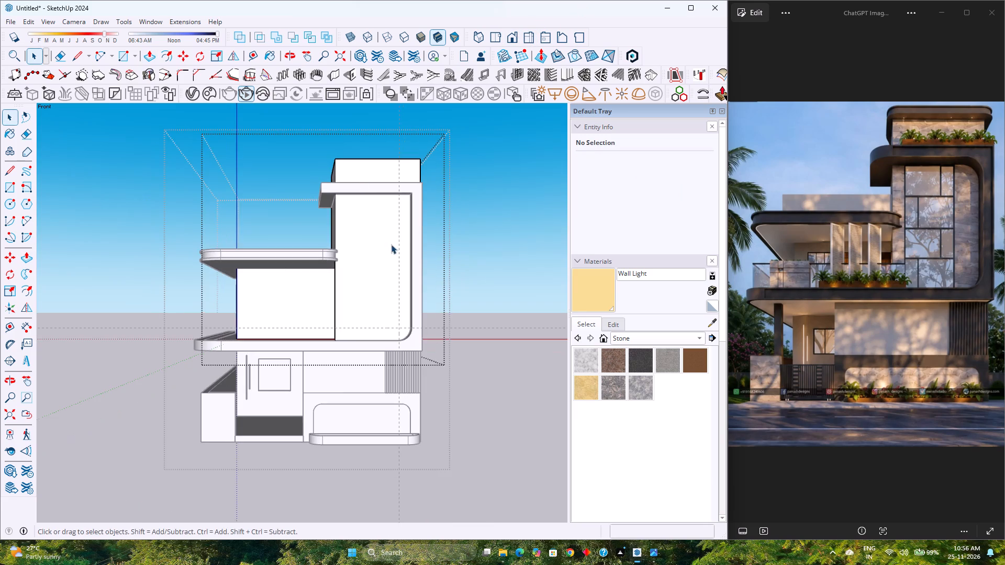
pyautogui.moveTo(392, 244); pyautogui.dragTo(343, 275, button='middle')
pyautogui.middleClick(343, 275)
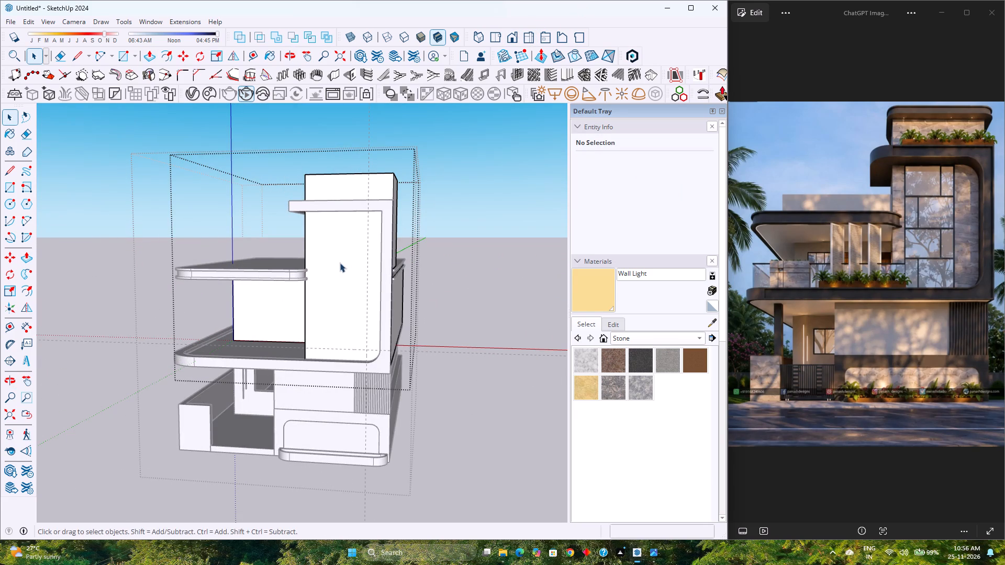
pyautogui.click(473, 233)
pyautogui.scroll(-3, 473, 233)
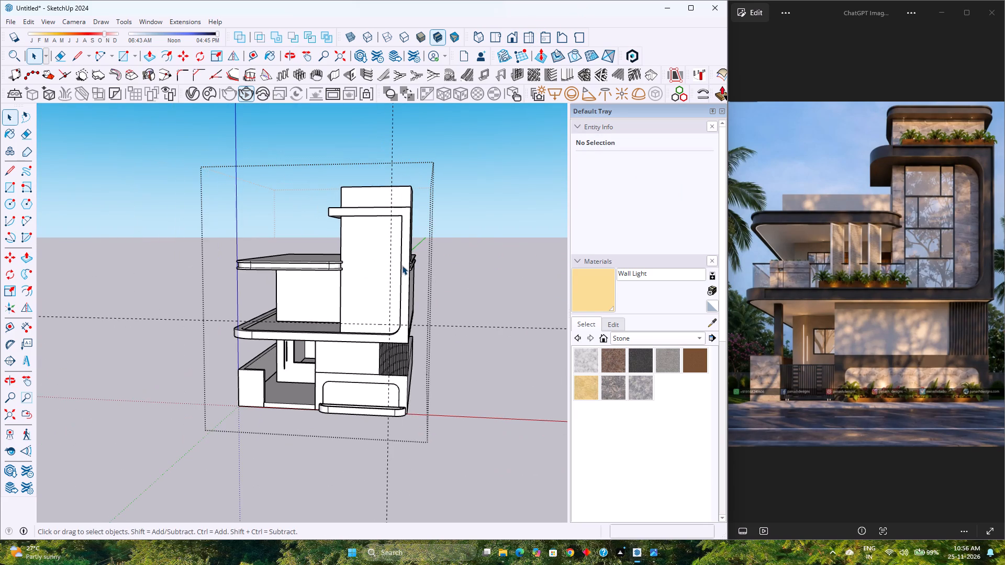
pyautogui.scroll(3, 401, 265)
pyautogui.scroll(-3, 401, 265)
pyautogui.scroll(4, 401, 265)
pyautogui.scroll(-4, 401, 265)
pyautogui.scroll(2, 401, 265)
pyautogui.scroll(-3, 401, 265)
pyautogui.scroll(2, 401, 265)
pyautogui.scroll(-3, 400, 261)
pyautogui.scroll(3, 400, 261)
pyautogui.scroll(-3, 400, 261)
pyautogui.scroll(3, 400, 261)
pyautogui.scroll(-3, 400, 261)
pyautogui.scroll(3, 400, 261)
pyautogui.scroll(-4, 400, 261)
pyautogui.scroll(1, 400, 261)
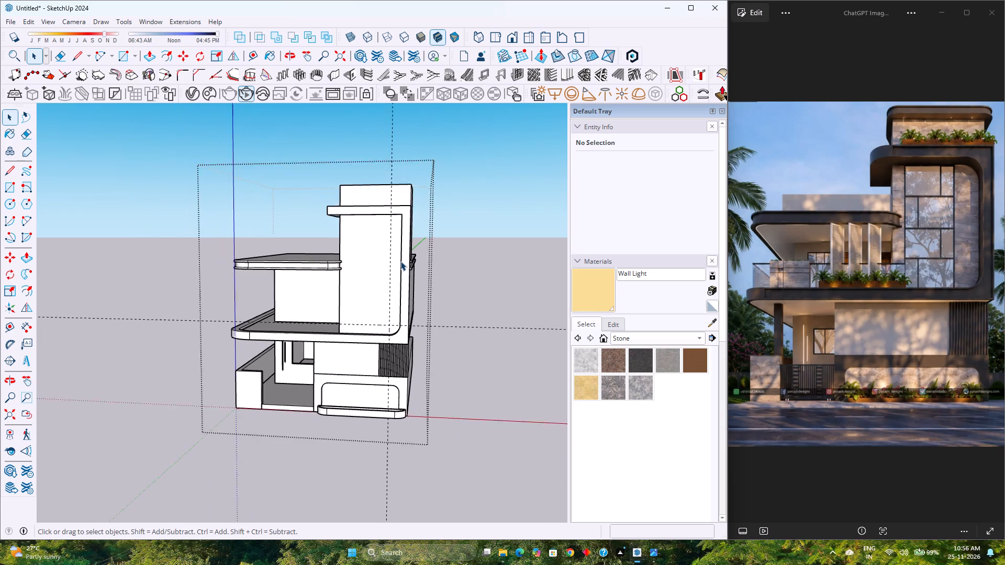
pyautogui.scroll(3, 400, 261)
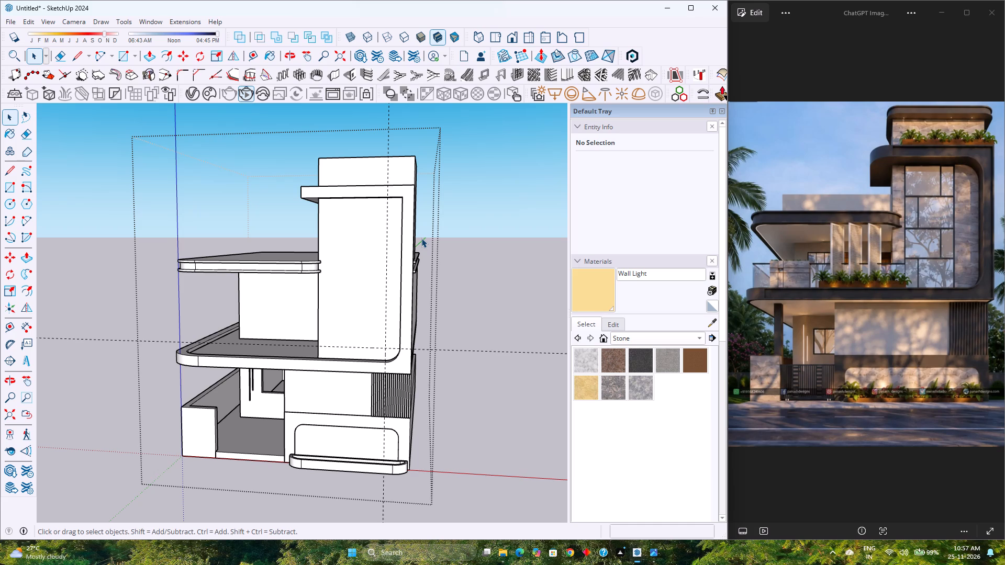
pyautogui.scroll(1, 422, 237)
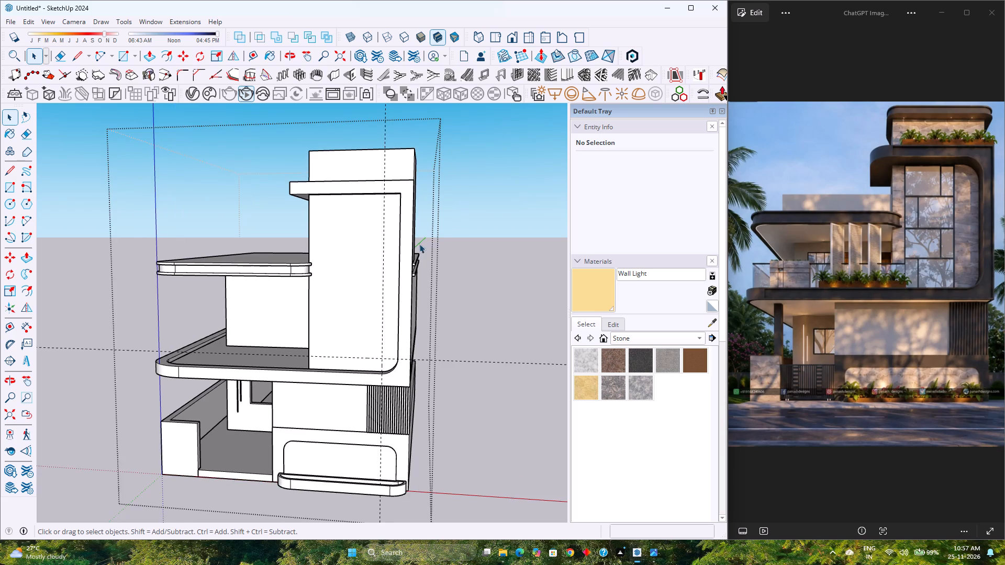
pyautogui.scroll(-3, 385, 264)
pyautogui.scroll(4, 382, 264)
pyautogui.scroll(-5, 382, 264)
pyautogui.scroll(4, 382, 264)
pyautogui.scroll(-4, 382, 264)
pyautogui.moveTo(382, 264); pyautogui.dragTo(328, 218, button='middle')
pyautogui.moveTo(377, 263); pyautogui.dragTo(342, 227, button='right')
pyautogui.moveTo(328, 218); pyautogui.dragTo(362, 228, button='middle')
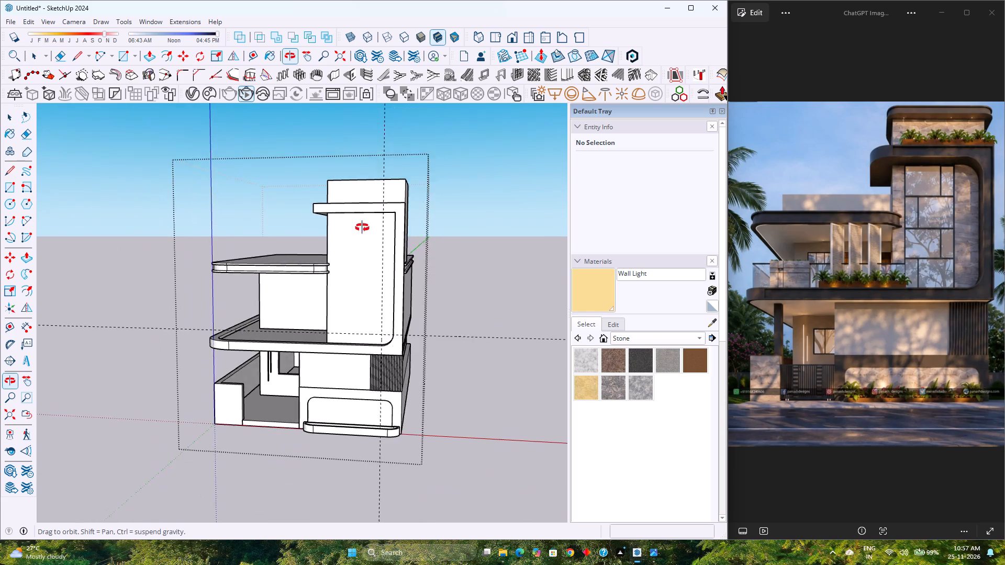
pyautogui.moveTo(362, 228); pyautogui.dragTo(334, 220, button='middle')
pyautogui.click(466, 225)
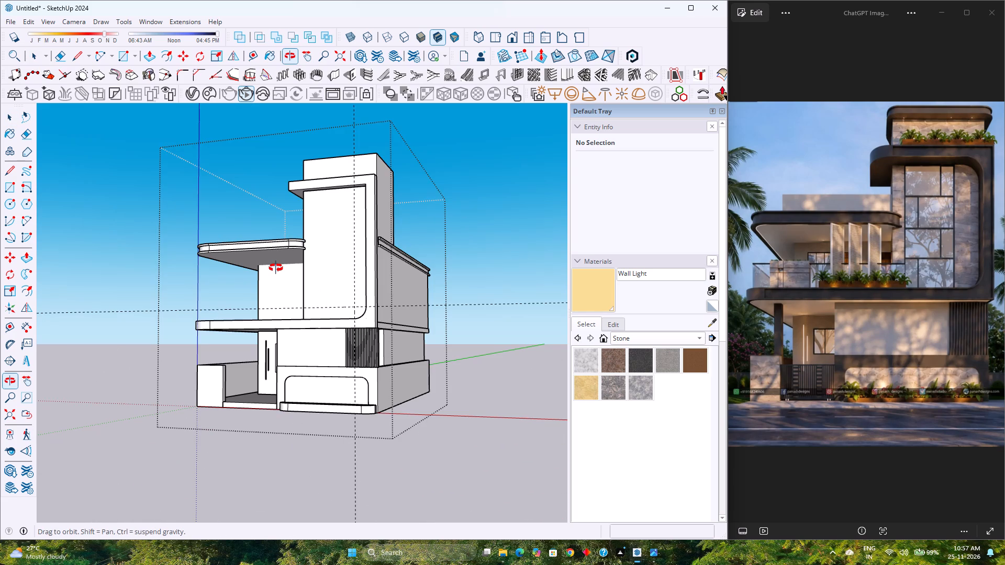
pyautogui.press('space')
pyautogui.moveTo(269, 271); pyautogui.dragTo(420, 308)
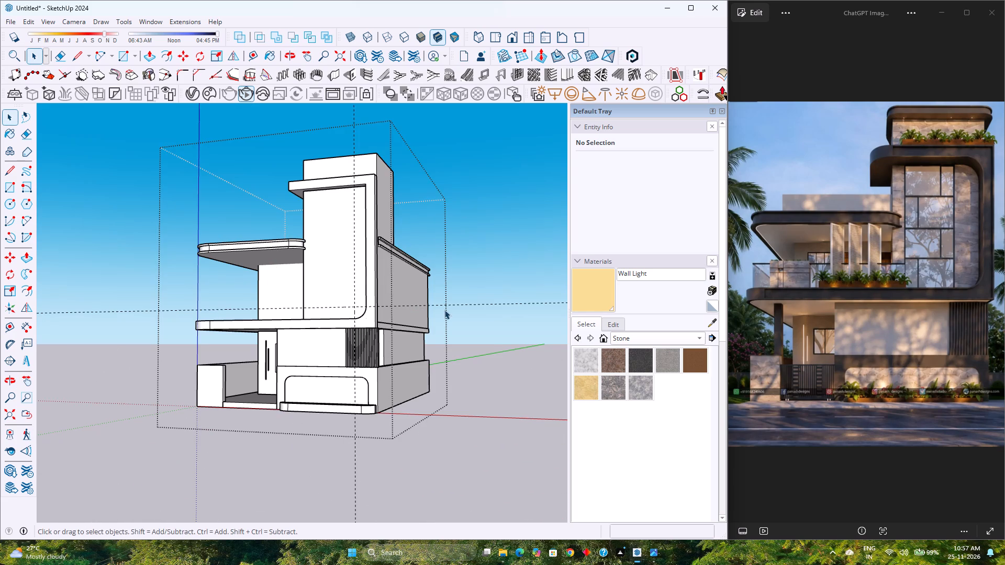
# Place a horizontal guide 1'6" below the lower edge of the tower's top beam, near its inner corner.
pyautogui.scroll(-3, 429, 309)
pyautogui.scroll(3, 429, 309)
pyautogui.moveTo(429, 309); pyautogui.dragTo(382, 382, button='middle')
pyautogui.scroll(6, 319, 232)
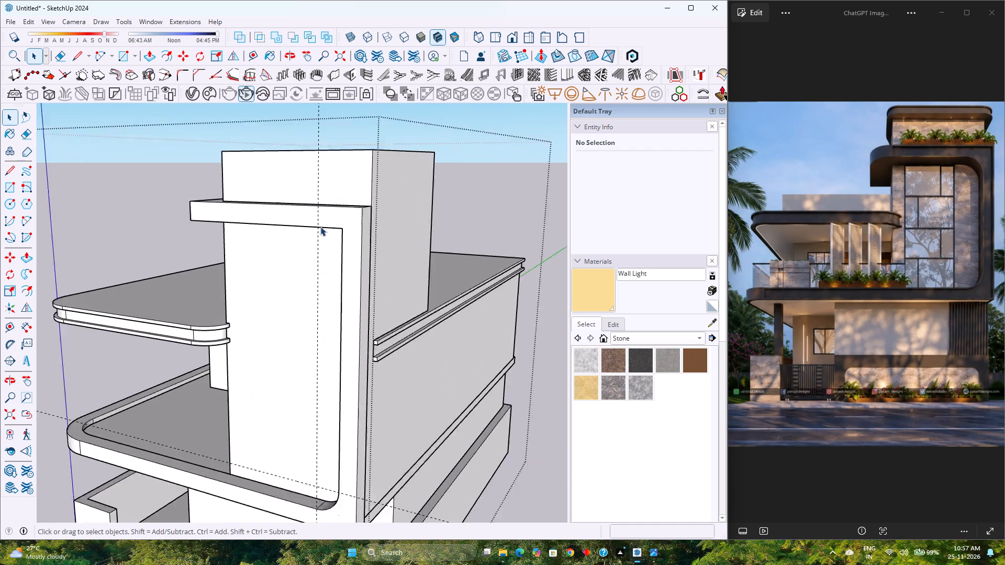
pyautogui.scroll(6, 320, 227)
pyautogui.scroll(-3, 322, 235)
pyautogui.scroll(3, 323, 236)
pyautogui.moveTo(332, 236); pyautogui.dragTo(469, 216, button='middle')
pyautogui.middleClick(470, 216)
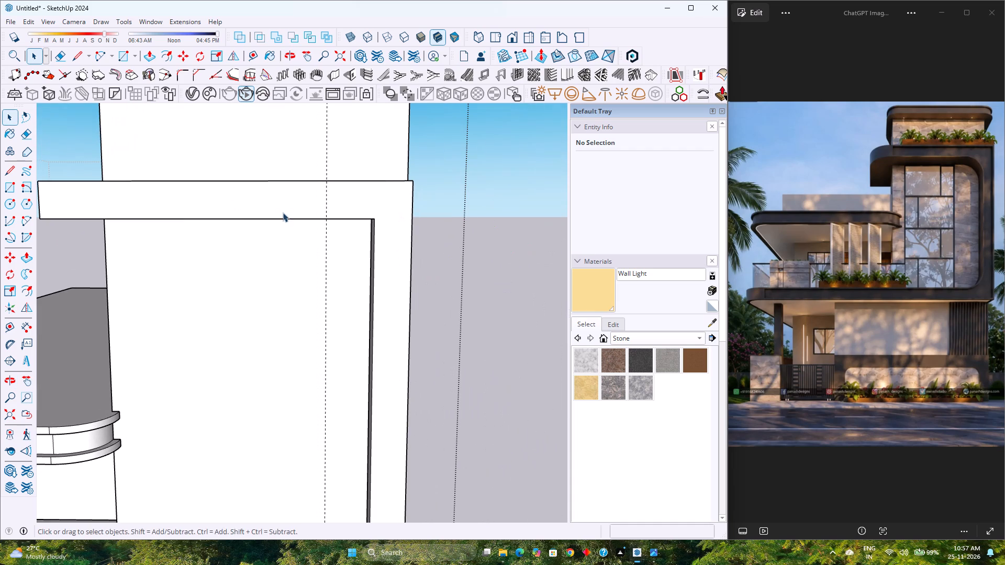
pyautogui.click(257, 57)
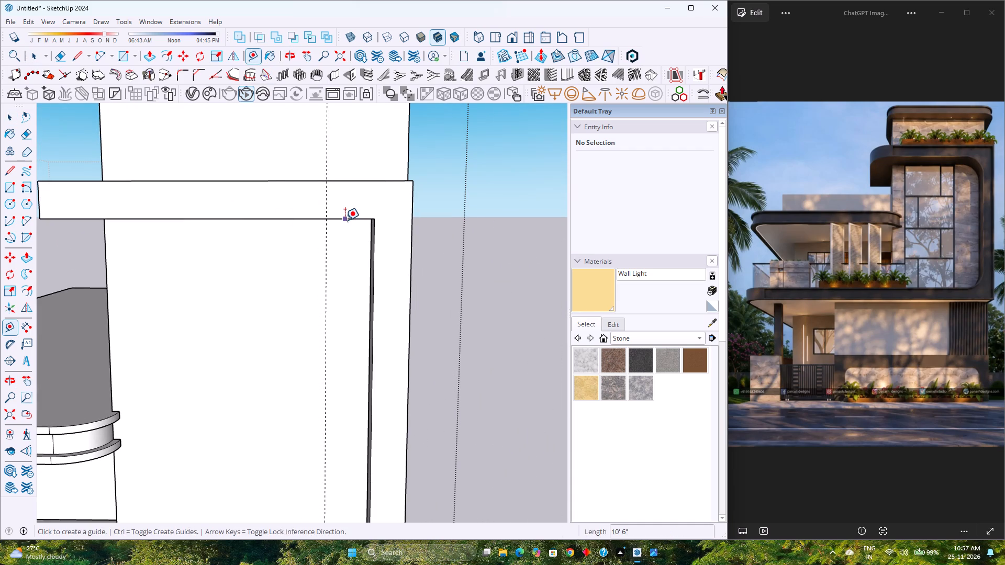
pyautogui.click(347, 220)
pyautogui.write("1'6")
pyautogui.press('Return')
pyautogui.scroll(6, 347, 250)
pyautogui.moveTo(346, 251); pyautogui.dragTo(332, 255, button='middle')
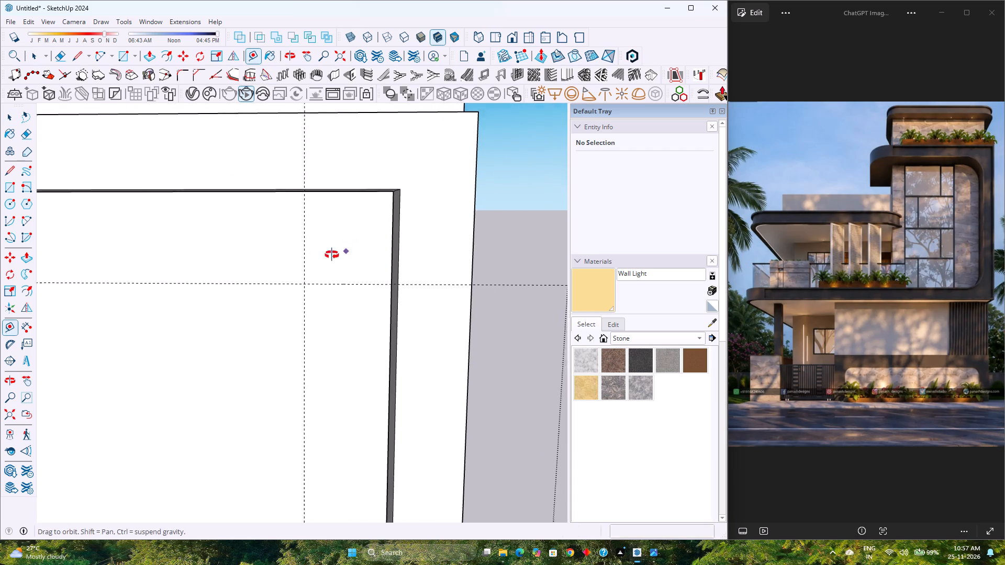
pyautogui.moveTo(332, 255); pyautogui.dragTo(295, 256, button='middle')
pyautogui.middleClick(295, 256)
# Inside the tower frame group, draw a 1'6" radius tangent arc across the inner corner between top beam and vertical leg.
pyautogui.press('space')
pyautogui.doubleClick(402, 204)
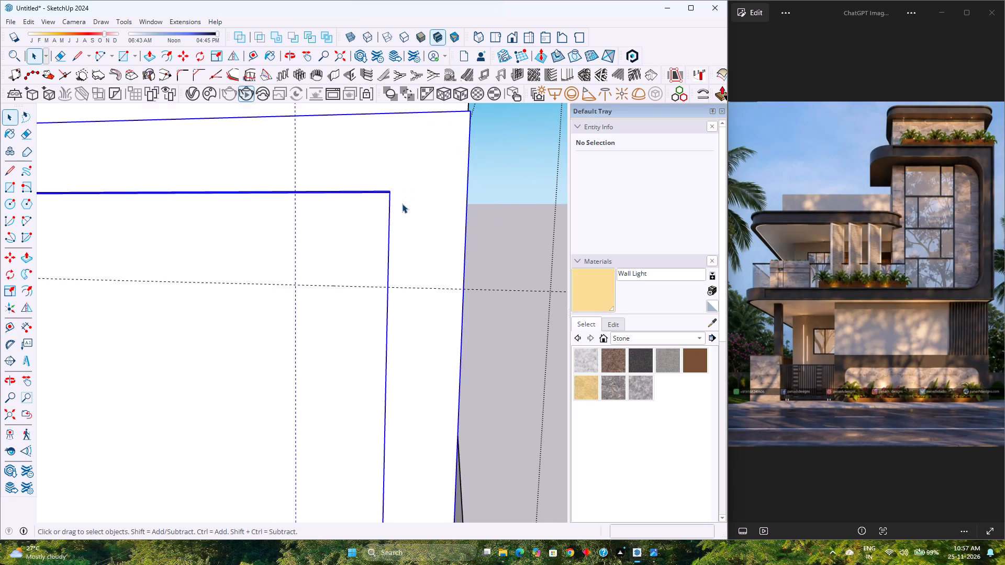
pyautogui.scroll(2, 402, 204)
pyautogui.click(402, 204)
pyautogui.doubleClick(400, 205)
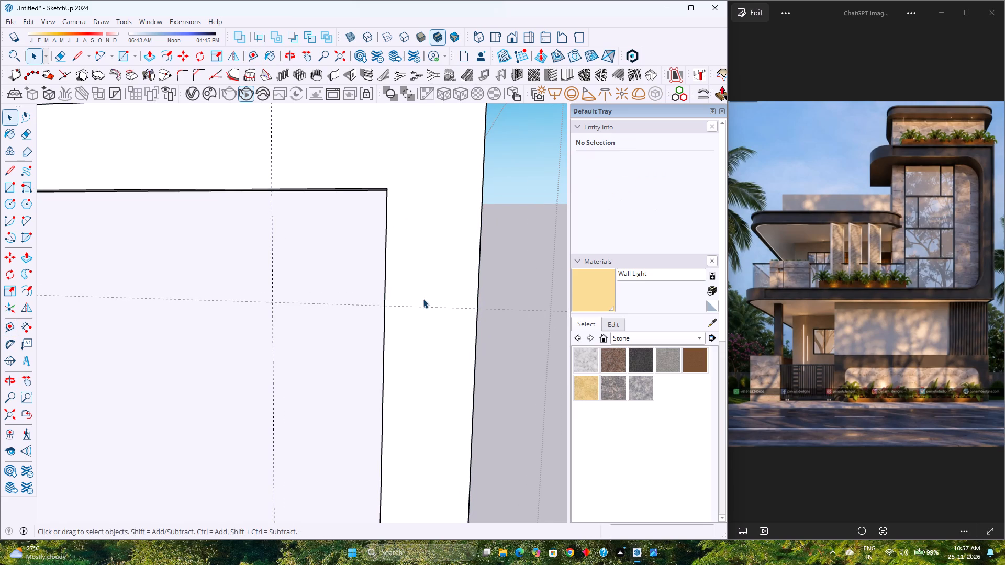
pyautogui.click(423, 299)
pyautogui.click(100, 60)
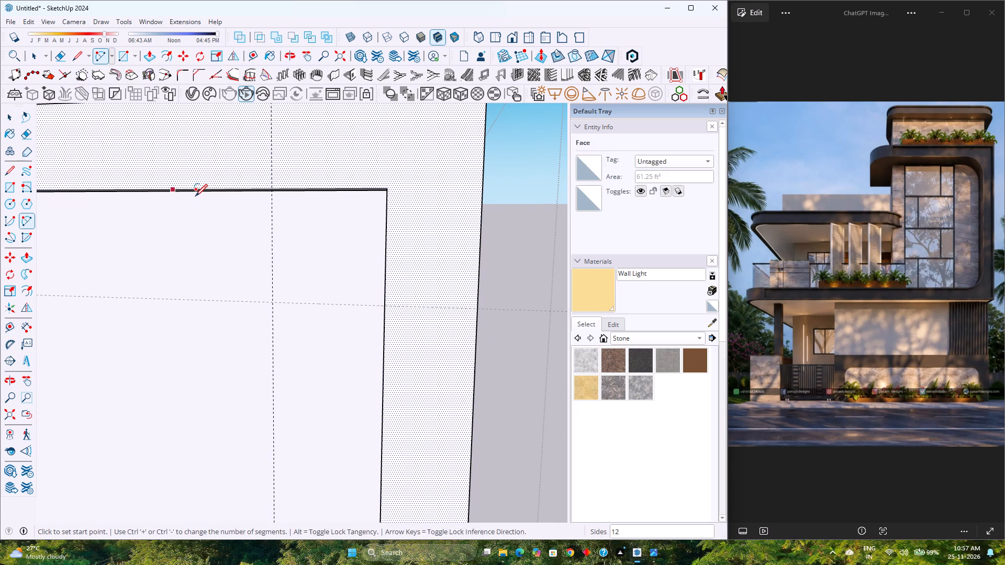
pyautogui.click(272, 189)
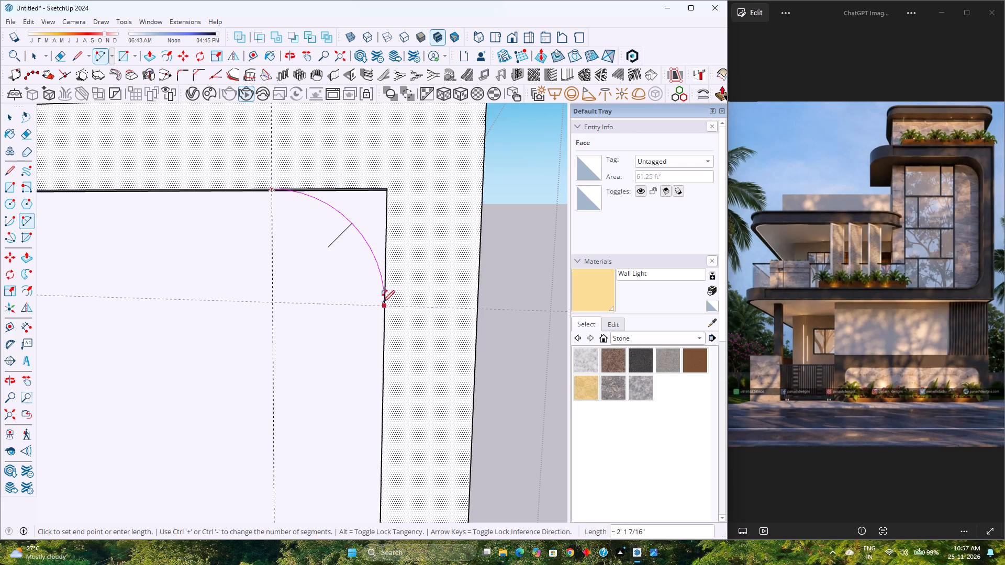
pyautogui.doubleClick(384, 304)
pyautogui.press('space')
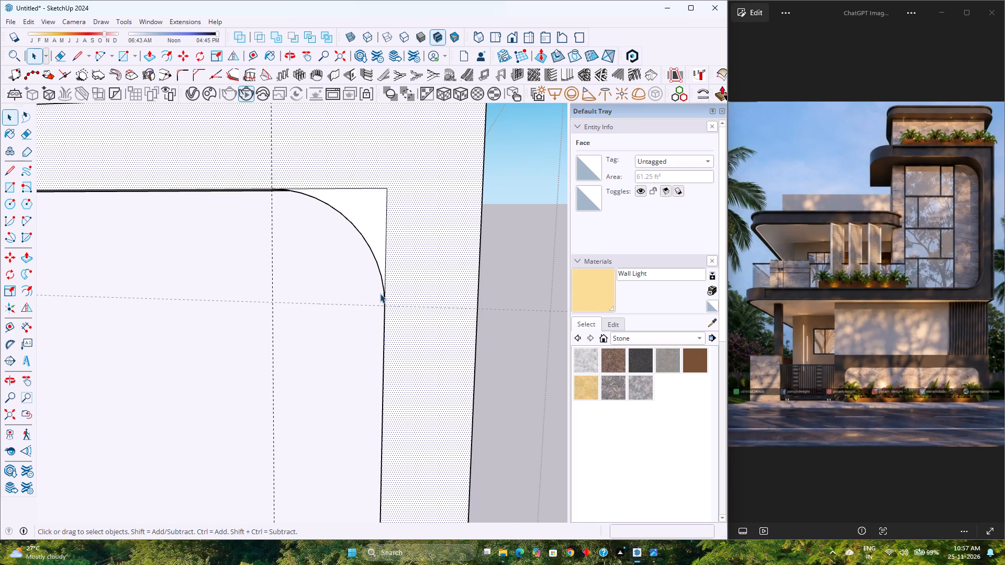
# Set the inner corner arc to 120 segments.
pyautogui.click(377, 266)
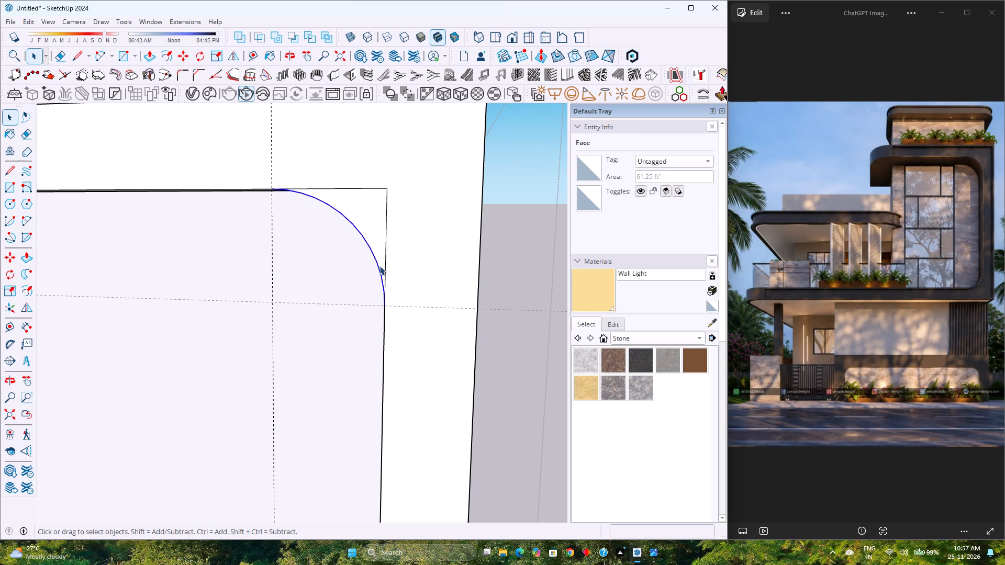
pyautogui.click(658, 195)
pyautogui.press('0')
pyautogui.press('Return')
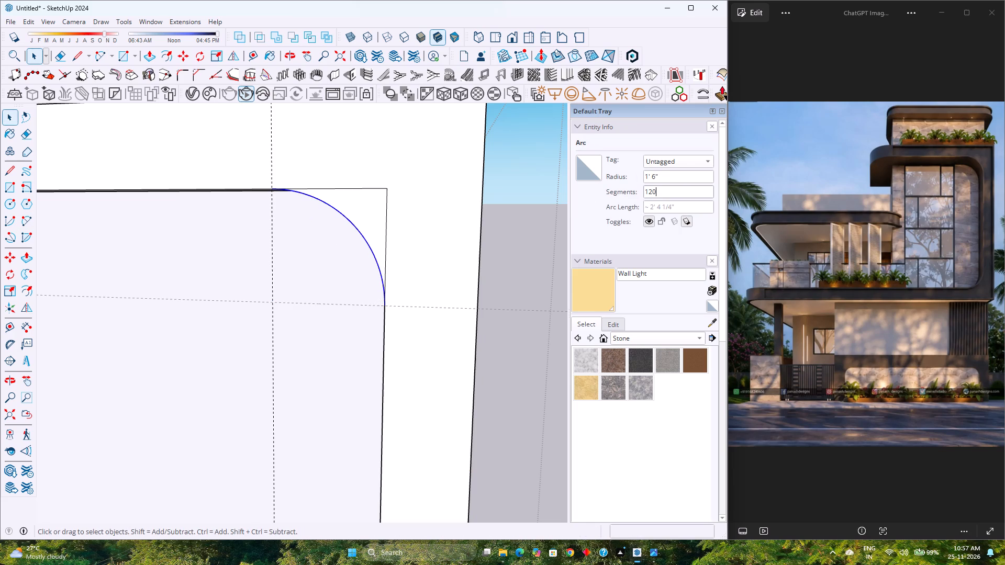
# Push/Pull the small face between the arc and the frame's inner corner 1'2" back through the frame's depth.
pyautogui.click(146, 55)
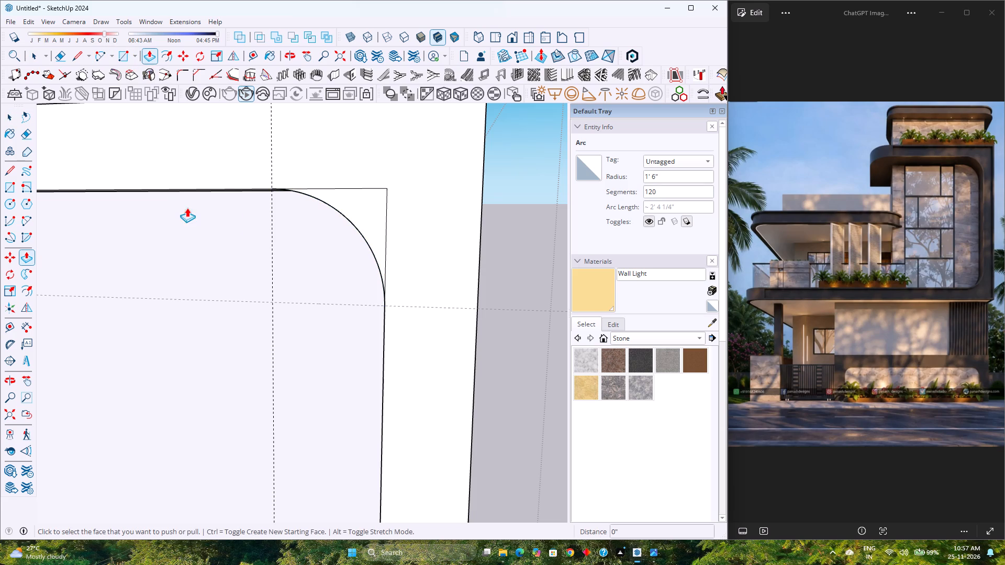
pyautogui.click(358, 200)
pyautogui.moveTo(347, 225); pyautogui.dragTo(607, 178, button='middle')
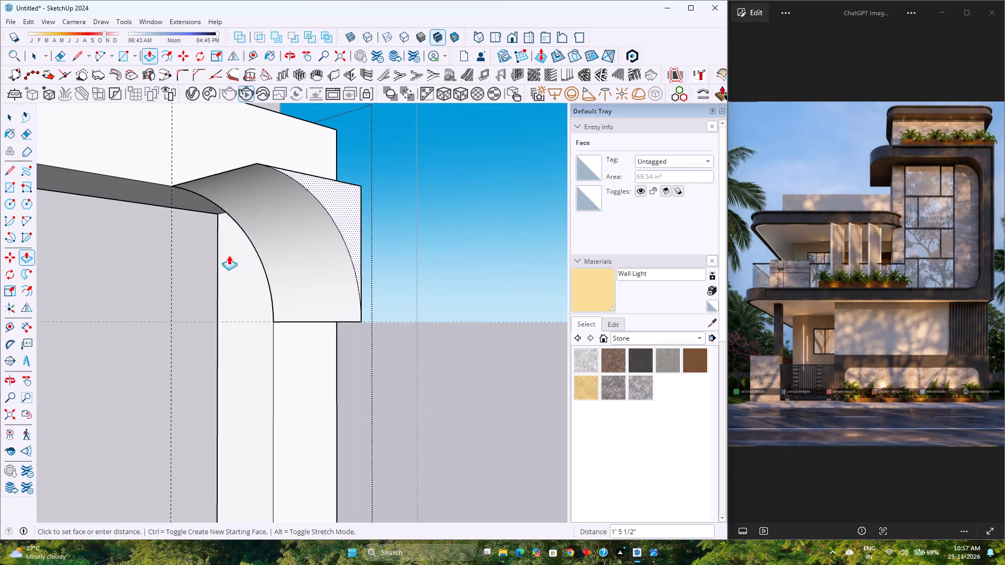
pyautogui.click(220, 330)
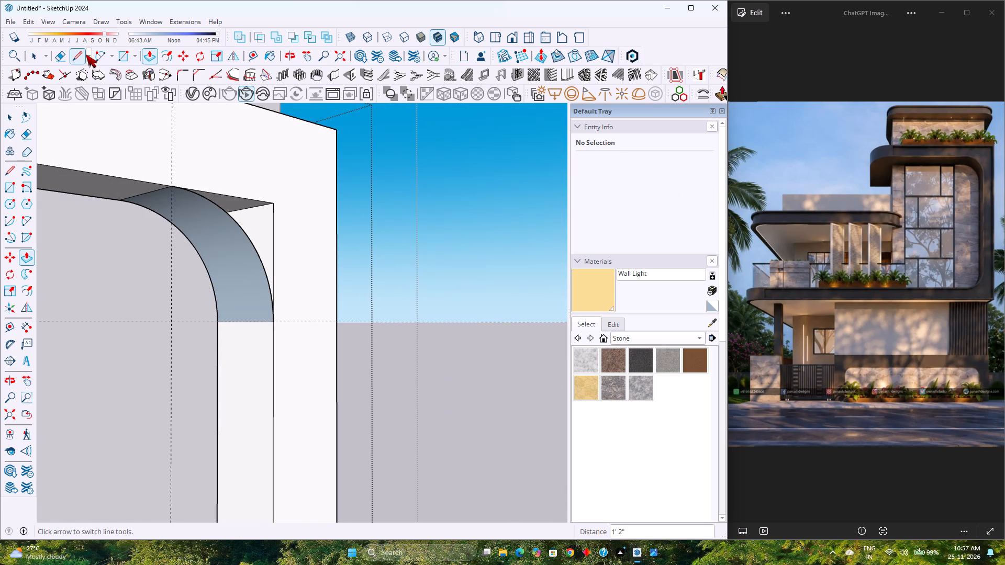
# Draw a 1'6" vertical line from the inner corner down to the arc's end to close the front corner face.
pyautogui.click(86, 54)
pyautogui.click(86, 72)
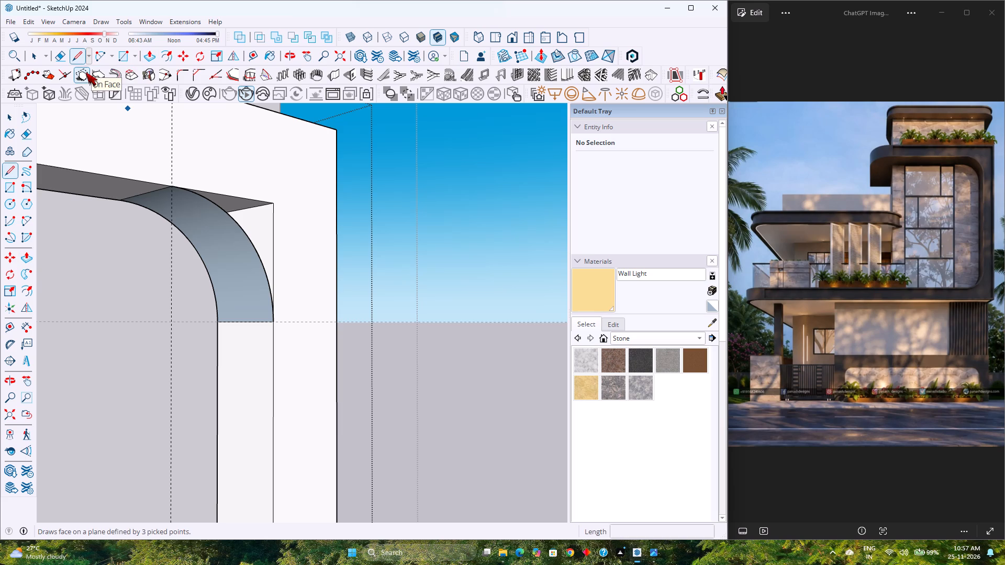
pyautogui.click(270, 206)
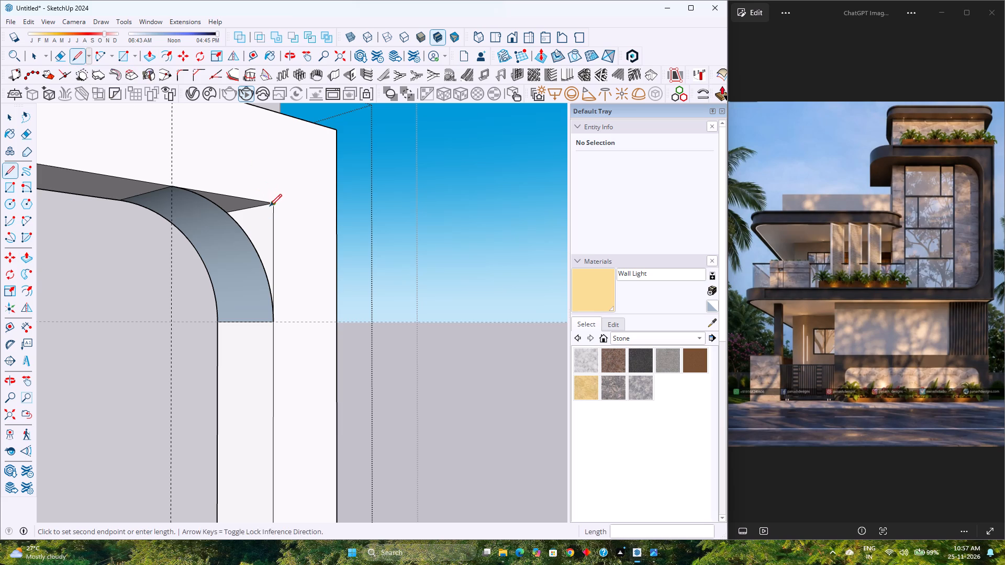
pyautogui.click(280, 322)
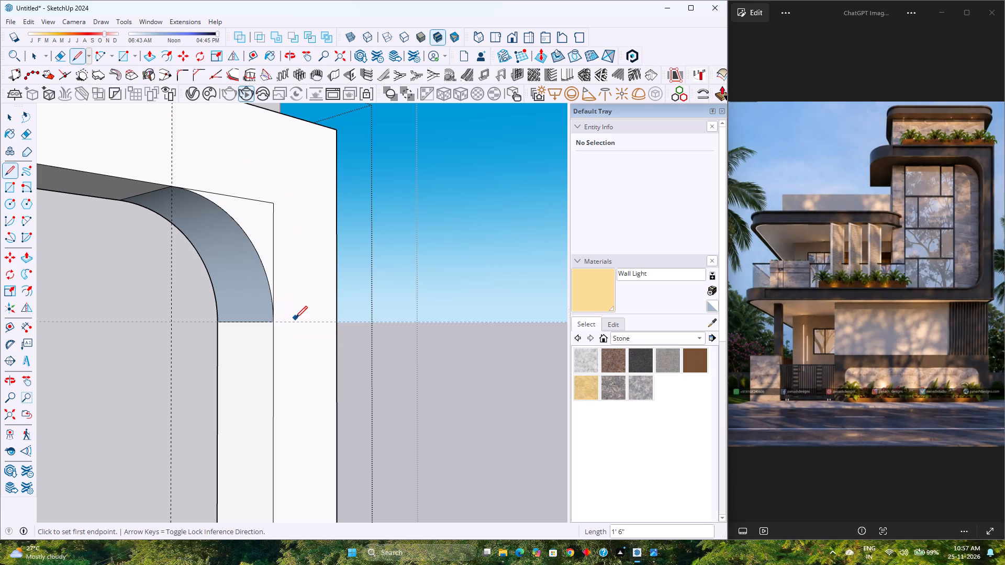
# Reverse the curved surface of the rounded inner corner so its front side faces outward.
pyautogui.press('space')
pyautogui.scroll(2, 271, 316)
pyautogui.click(261, 313)
pyautogui.rightClick(261, 313)
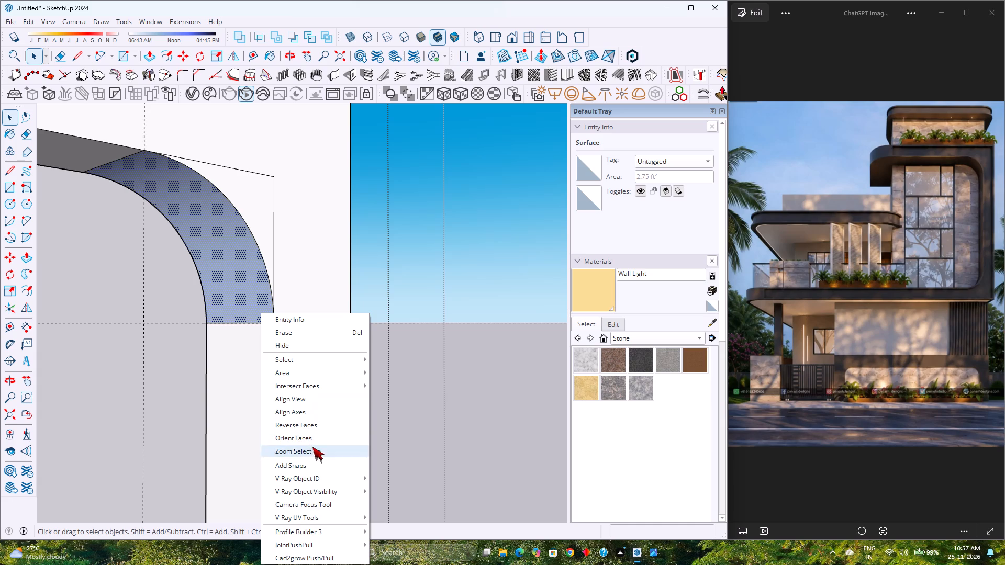
pyautogui.click(304, 424)
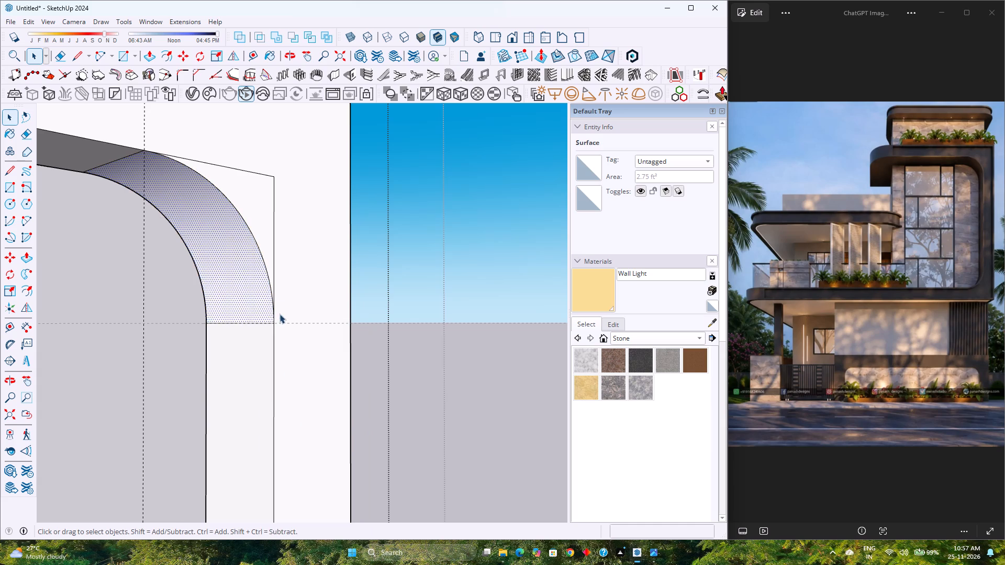
# Erase the leftover vertical and horizontal edges of the old square corner on the frame's front face.
pyautogui.moveTo(278, 311); pyautogui.dragTo(215, 360, button='middle')
pyautogui.press('e')
pyautogui.moveTo(277, 233); pyautogui.dragTo(274, 233)
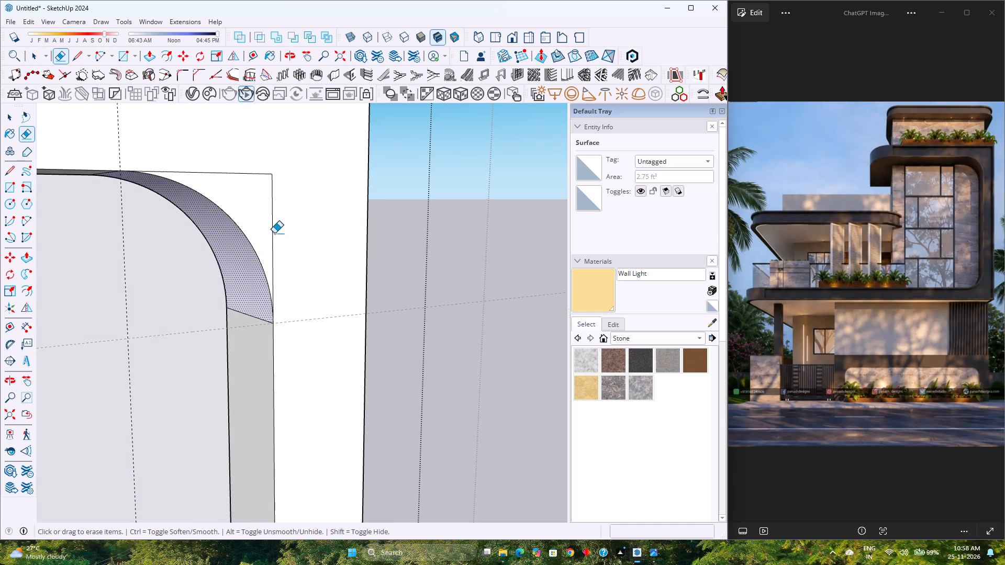
pyautogui.moveTo(274, 233); pyautogui.dragTo(272, 232)
pyautogui.moveTo(249, 178); pyautogui.dragTo(250, 169)
# Reverse the small flat face on the back side of the rounded corner fill.
pyautogui.scroll(-1, 250, 217)
pyautogui.moveTo(250, 217); pyautogui.dragTo(437, 199, button='middle')
pyautogui.middleClick(437, 199)
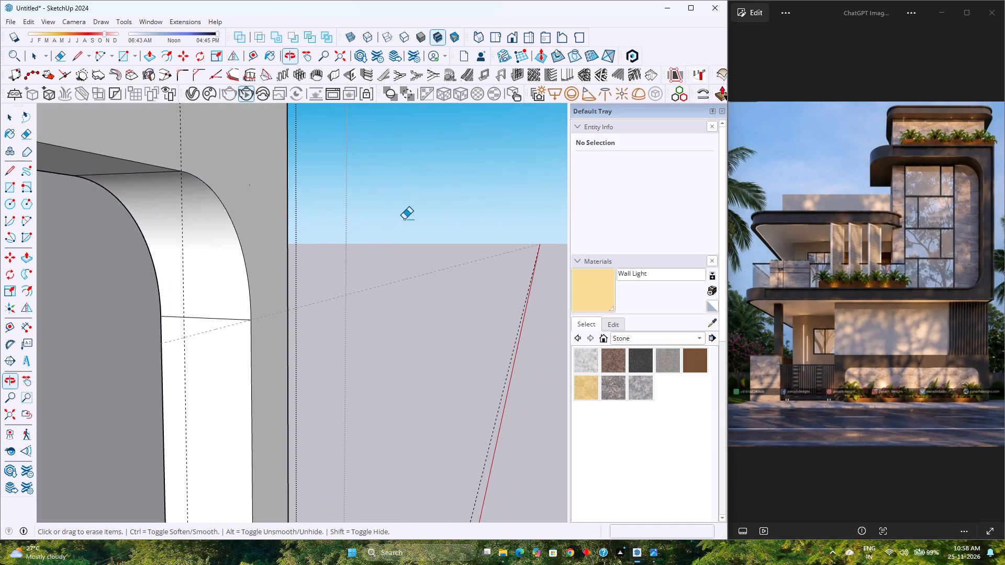
pyautogui.scroll(8, 210, 265)
pyautogui.press('space')
pyautogui.moveTo(132, 309); pyautogui.dragTo(401, 306, button='middle')
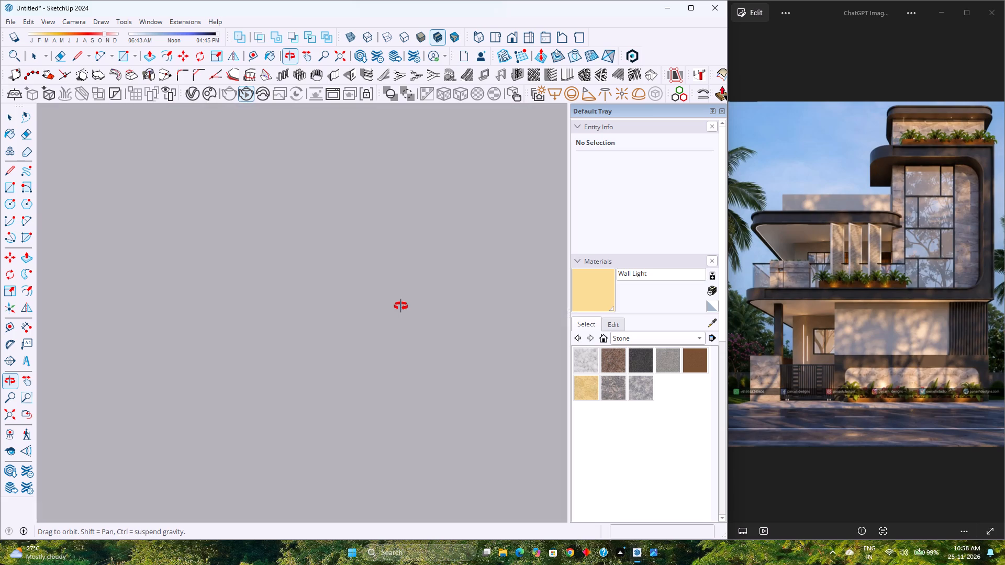
pyautogui.moveTo(401, 306); pyautogui.dragTo(337, 317, button='middle')
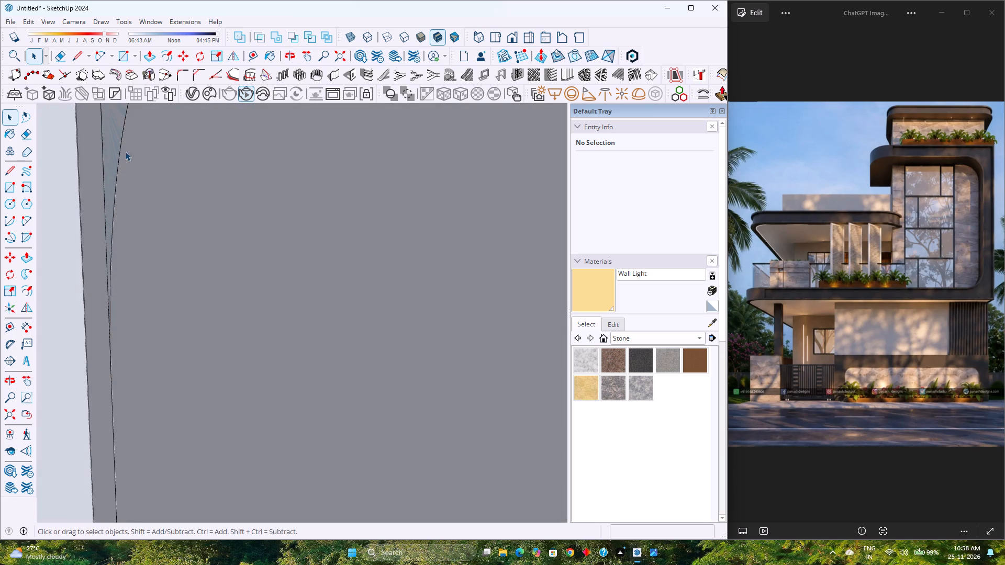
pyautogui.click(115, 153)
pyautogui.rightClick(115, 153)
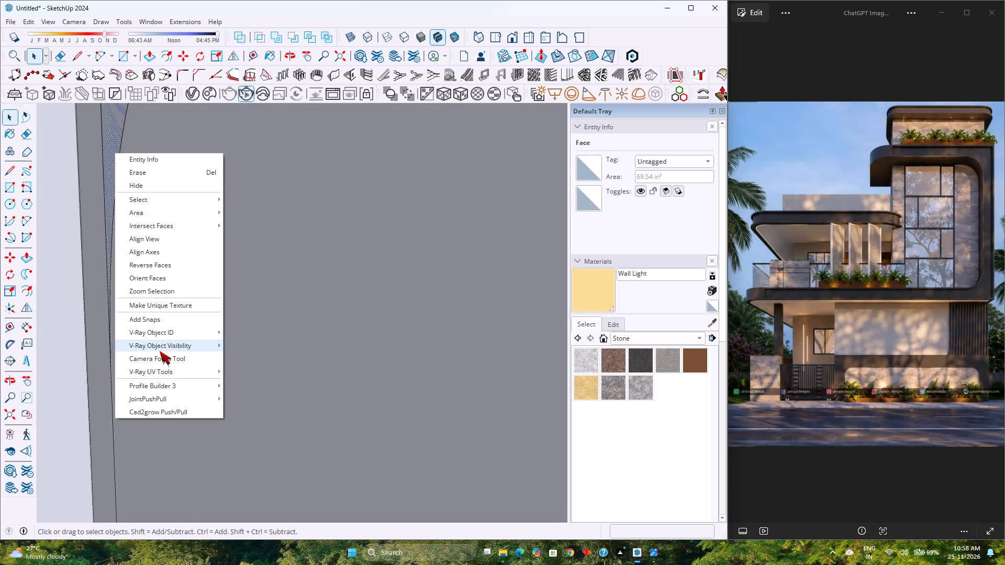
pyautogui.click(139, 264)
# Examine the tower frame's rounded corner within the whole house from the front and side against the reference image.
pyautogui.moveTo(241, 314); pyautogui.dragTo(0, 309, button='middle')
pyautogui.scroll(-2, 0, 309)
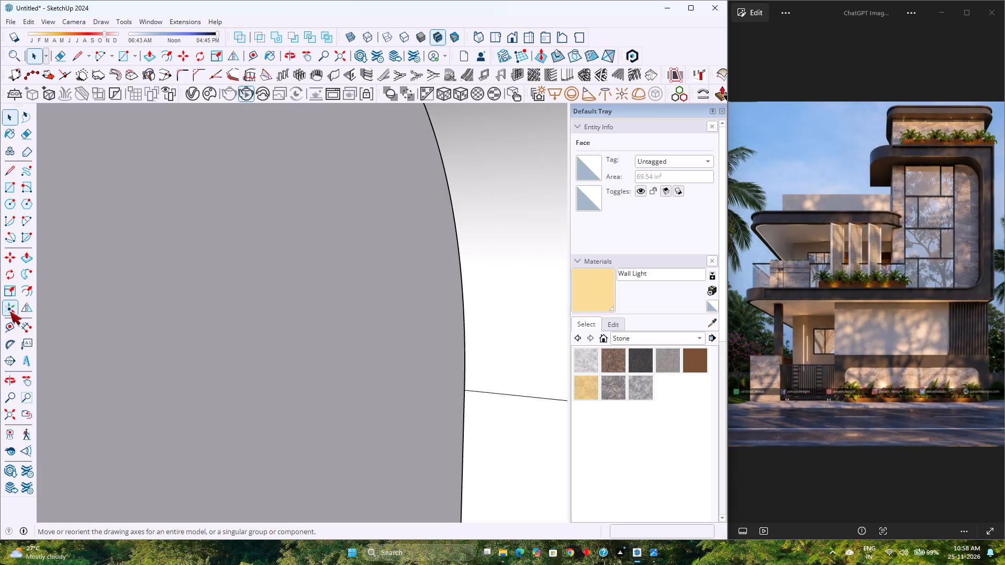
pyautogui.scroll(-4, 11, 311)
pyautogui.click(5, 415)
pyautogui.scroll(-1, 275, 375)
pyautogui.moveTo(275, 375); pyautogui.dragTo(42, 371, button='middle')
pyautogui.middleClick(42, 371)
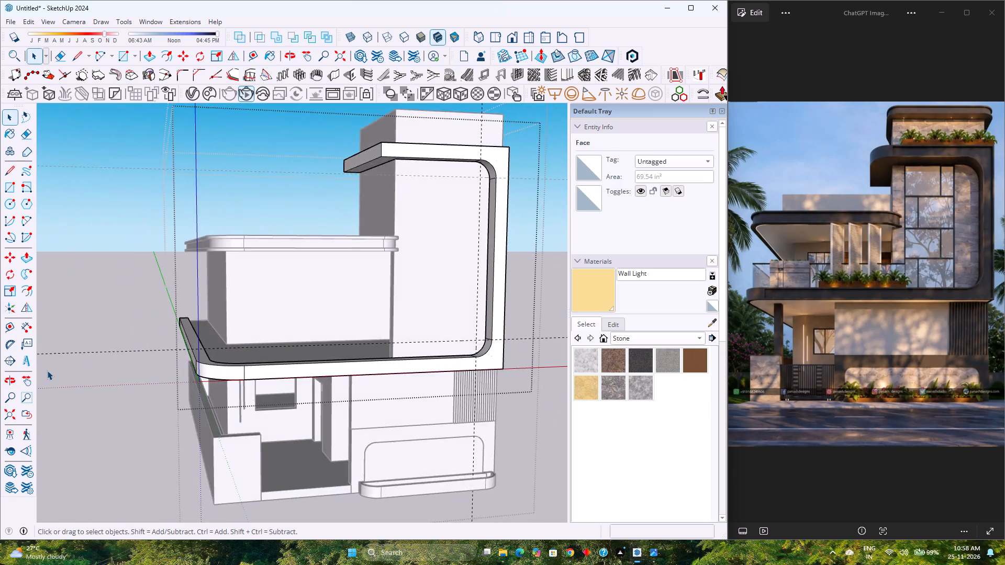
pyautogui.scroll(-3, 47, 370)
pyautogui.click(483, 289)
pyautogui.scroll(2, 474, 292)
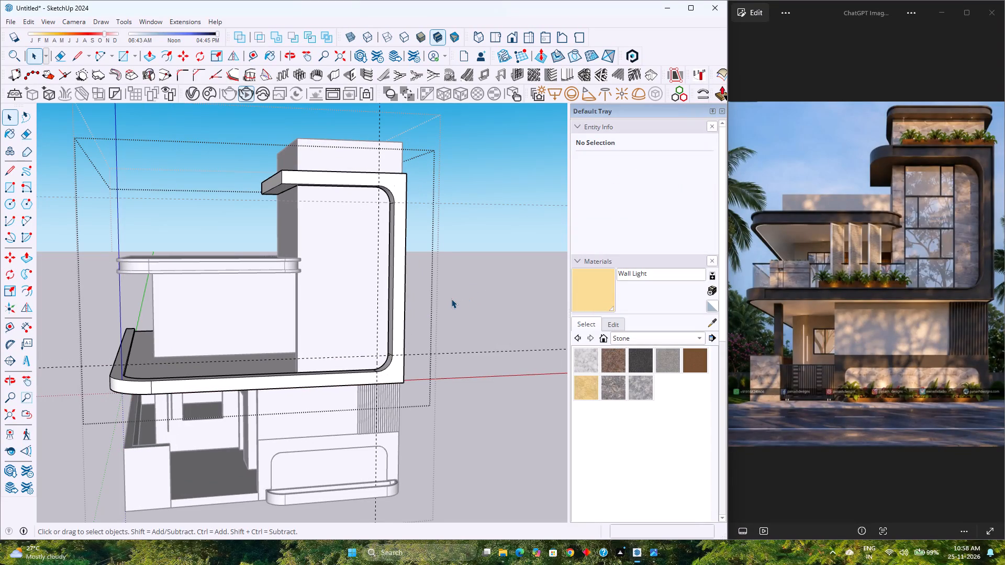
pyautogui.scroll(2, 451, 299)
pyautogui.scroll(-3, 446, 297)
pyautogui.moveTo(446, 297); pyautogui.dragTo(351, 288, button='middle')
pyautogui.middleClick(351, 288)
pyautogui.scroll(3, 350, 288)
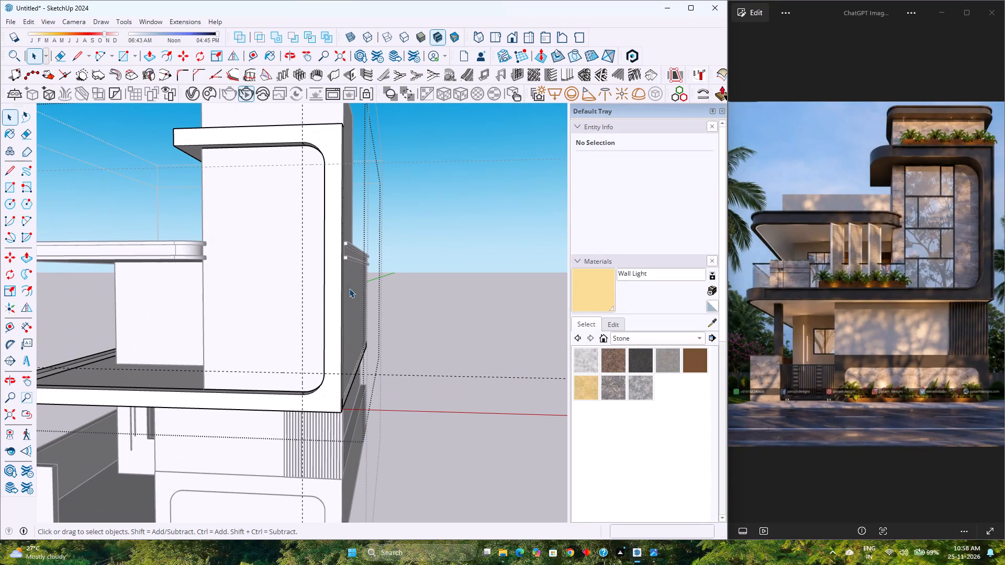
pyautogui.scroll(-1, 349, 288)
pyautogui.scroll(2, 238, 184)
# Push/Pull the outer side face of the tower's top beam return outward by 3".
pyautogui.moveTo(238, 184); pyautogui.dragTo(311, 282, button='middle')
pyautogui.scroll(-4, 312, 277)
pyautogui.scroll(8, 345, 333)
pyautogui.moveTo(352, 346); pyautogui.dragTo(326, 466, button='middle')
pyautogui.middleClick(326, 466)
pyautogui.scroll(1, 357, 329)
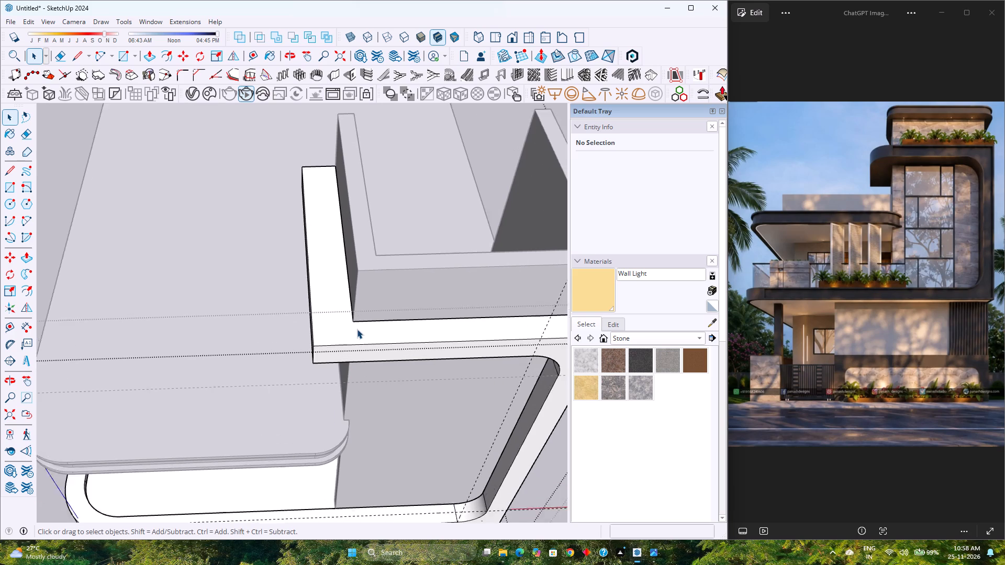
pyautogui.scroll(4, 357, 329)
pyautogui.moveTo(312, 333); pyautogui.dragTo(374, 149, button='middle')
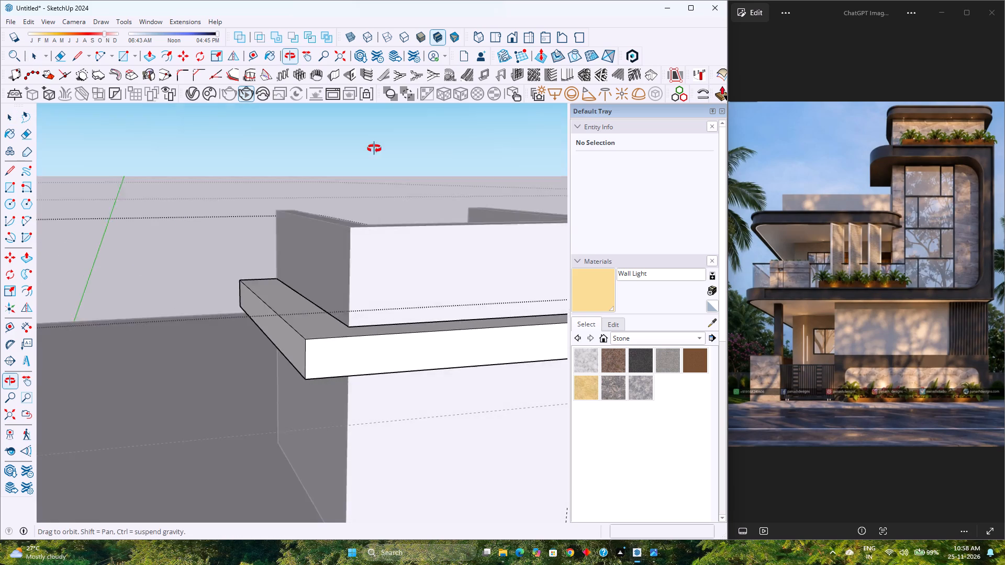
pyautogui.moveTo(374, 149); pyautogui.dragTo(376, 146, button='middle')
pyautogui.scroll(1, 349, 357)
pyautogui.moveTo(348, 357); pyautogui.dragTo(344, 221, button='middle')
pyautogui.scroll(1, 277, 433)
pyautogui.moveTo(277, 433); pyautogui.dragTo(218, 366, button='middle')
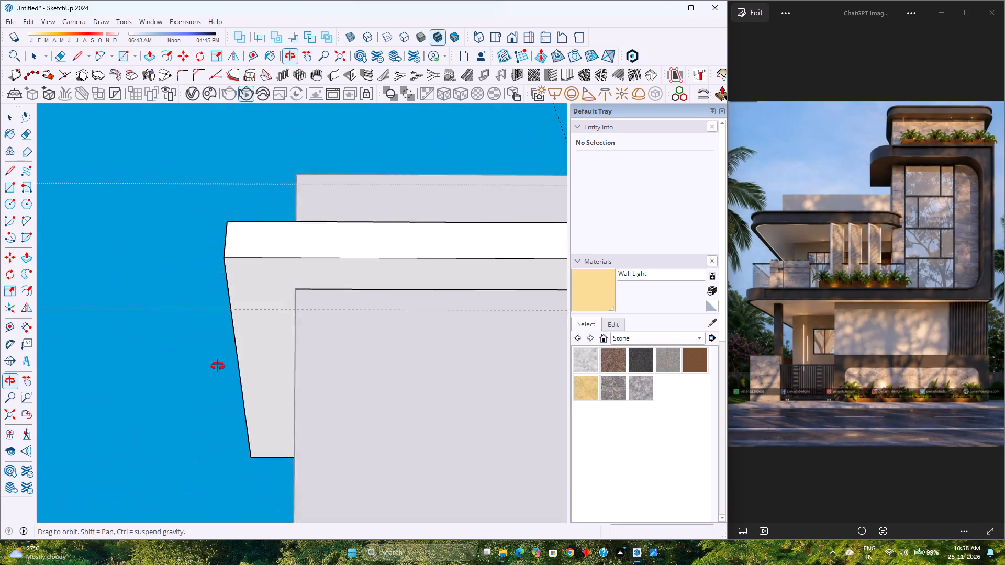
pyautogui.moveTo(218, 366); pyautogui.dragTo(330, 450, button='middle')
pyautogui.click(324, 395)
pyautogui.click(324, 395)
pyautogui.click(324, 393)
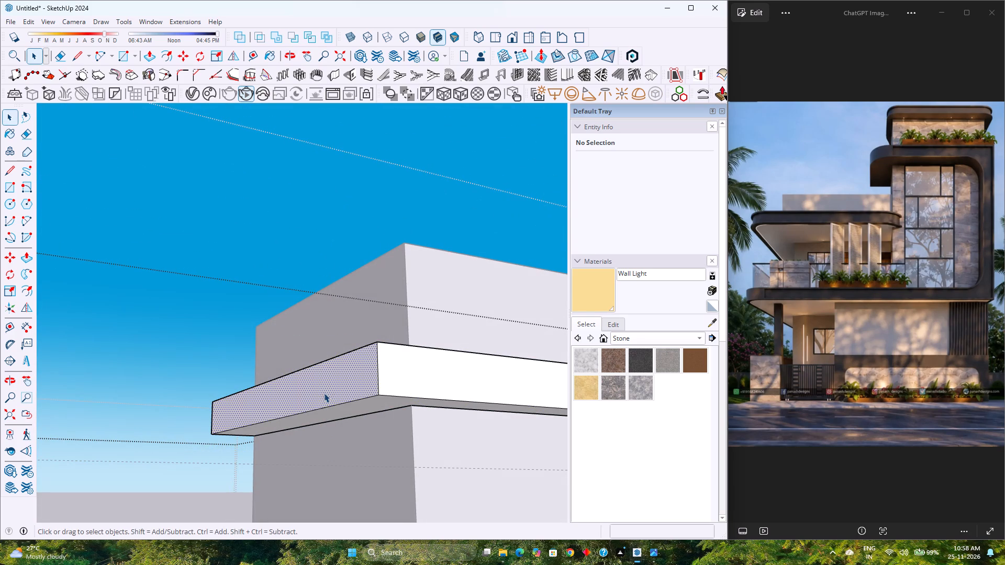
pyautogui.press('p')
pyautogui.click(328, 390)
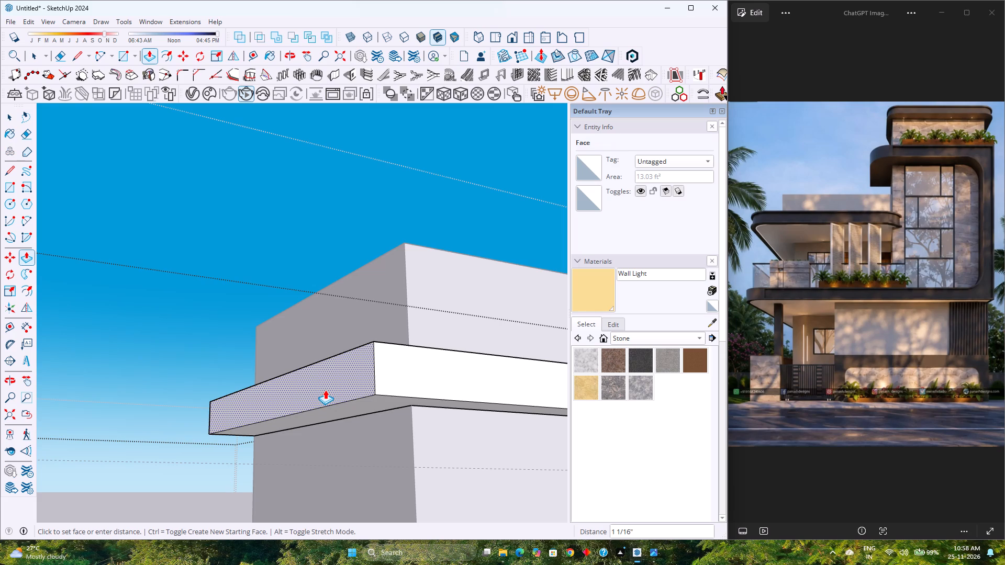
pyautogui.press('3')
pyautogui.press('Return')
# Examine the widened top beam and the overall massing from below, the front and above against the reference image.
pyautogui.scroll(-8, 325, 390)
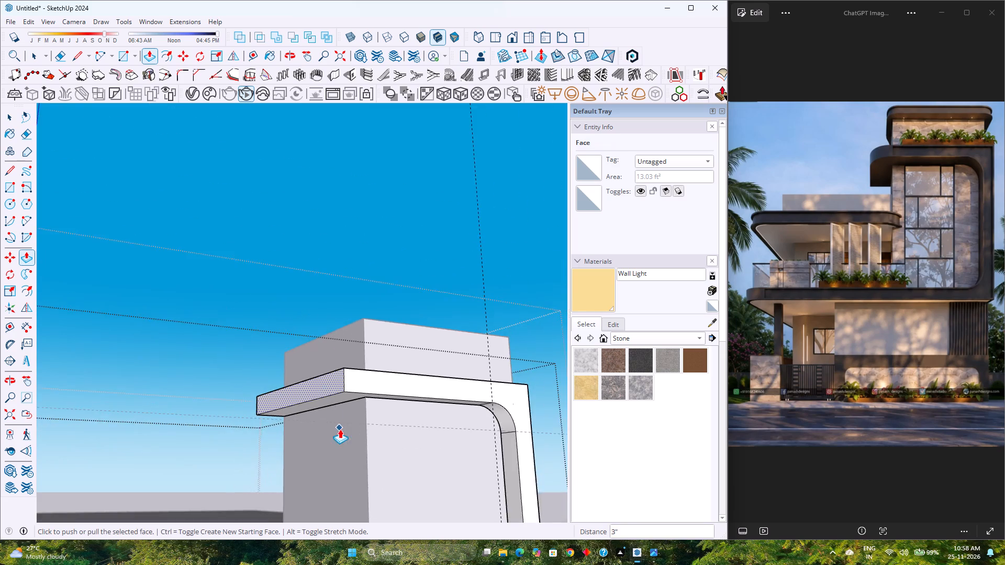
pyautogui.moveTo(327, 428); pyautogui.dragTo(141, 348, button='middle')
pyautogui.scroll(-9, 146, 335)
pyautogui.moveTo(146, 336); pyautogui.dragTo(360, 334, button='middle')
pyautogui.middleClick(360, 334)
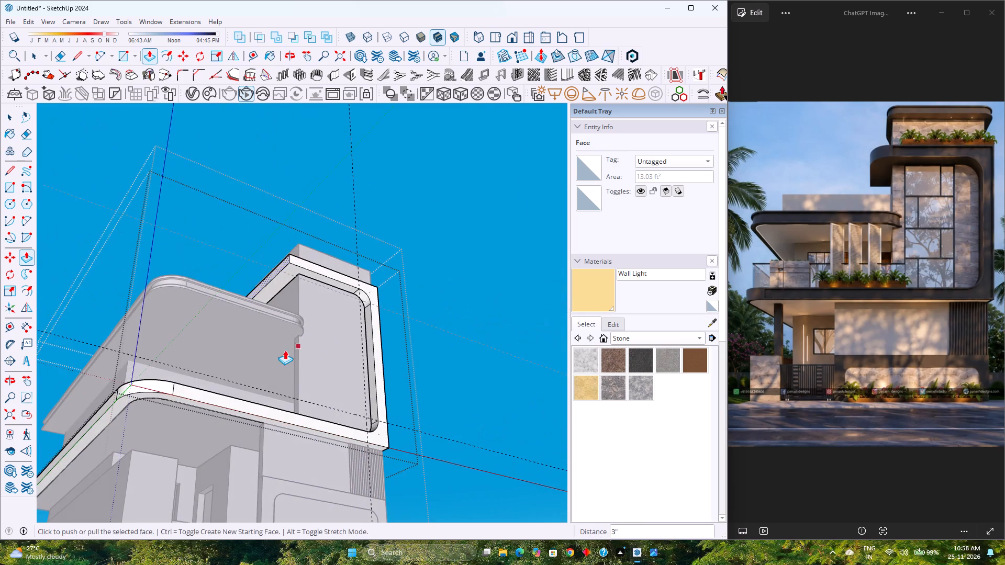
pyautogui.scroll(-7, 279, 350)
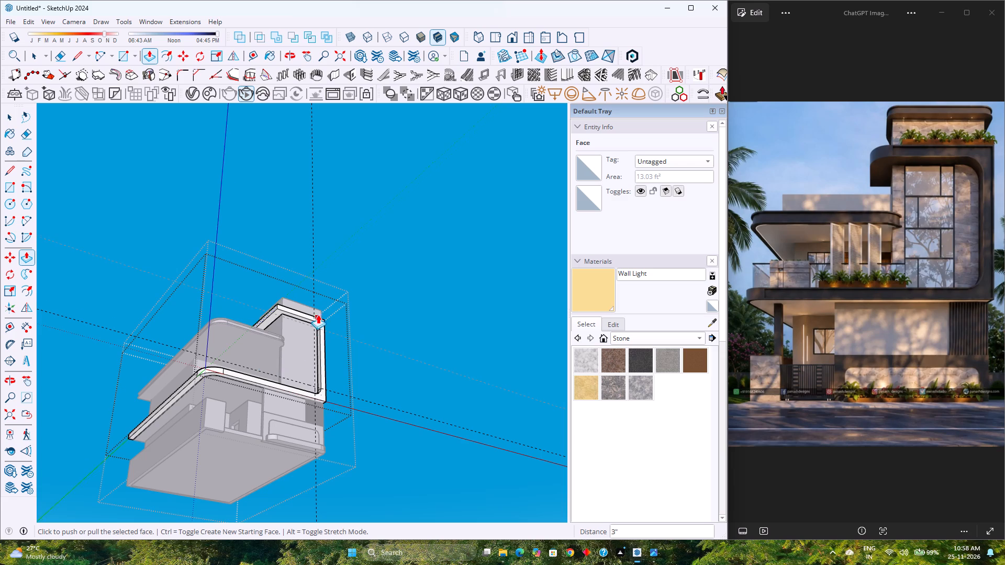
pyautogui.scroll(-2, 318, 313)
pyautogui.middleClick(334, 314)
pyautogui.moveTo(336, 315); pyautogui.dragTo(269, 418, button='middle')
pyautogui.middleClick(269, 418)
pyautogui.scroll(5, 293, 316)
pyautogui.moveTo(295, 318); pyautogui.dragTo(204, 317, button='middle')
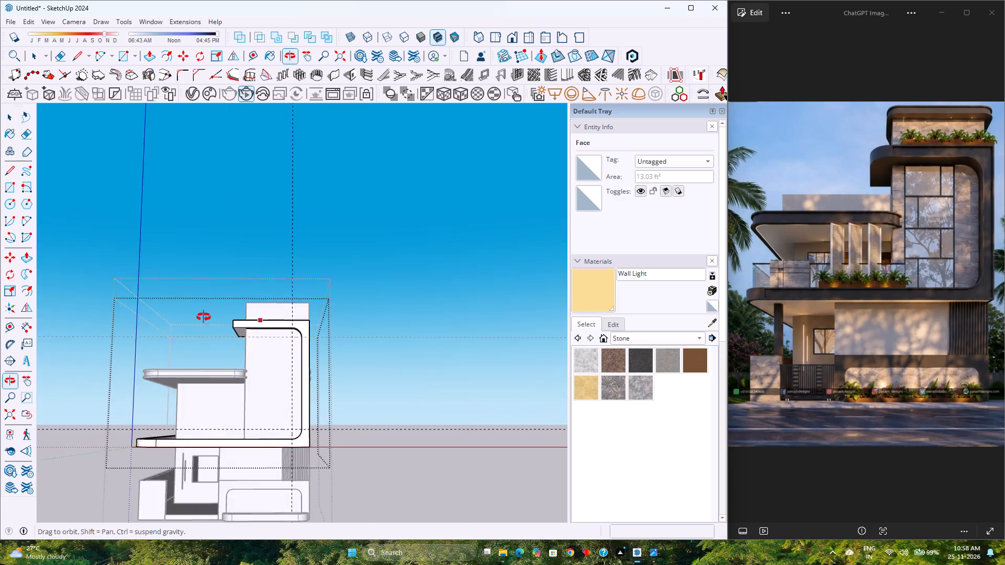
pyautogui.moveTo(204, 317); pyautogui.dragTo(175, 365, button='middle')
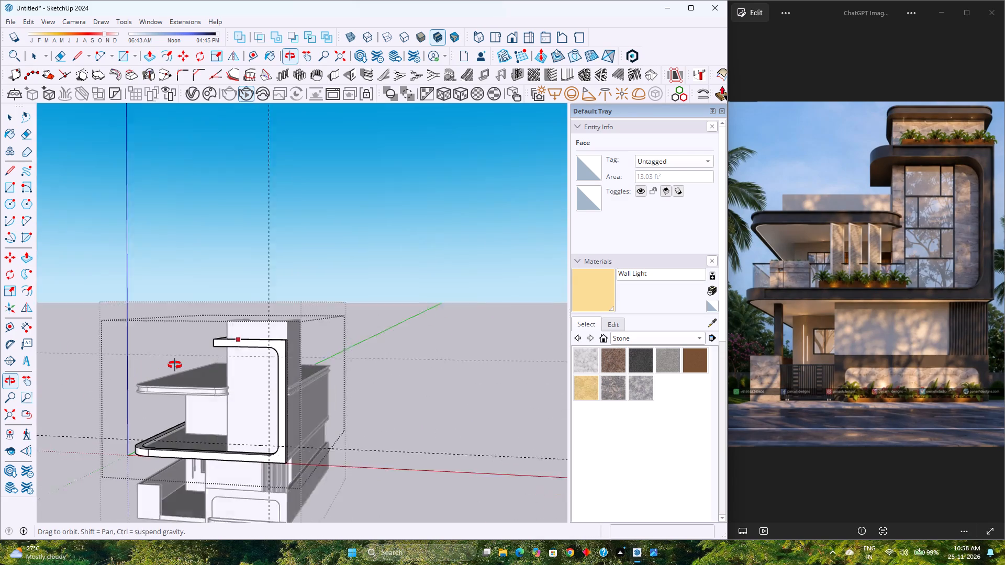
pyautogui.moveTo(175, 365); pyautogui.dragTo(175, 365, button='middle')
pyautogui.middleClick(175, 365)
pyautogui.scroll(5, 171, 367)
pyautogui.moveTo(171, 367); pyautogui.dragTo(213, 507, button='middle')
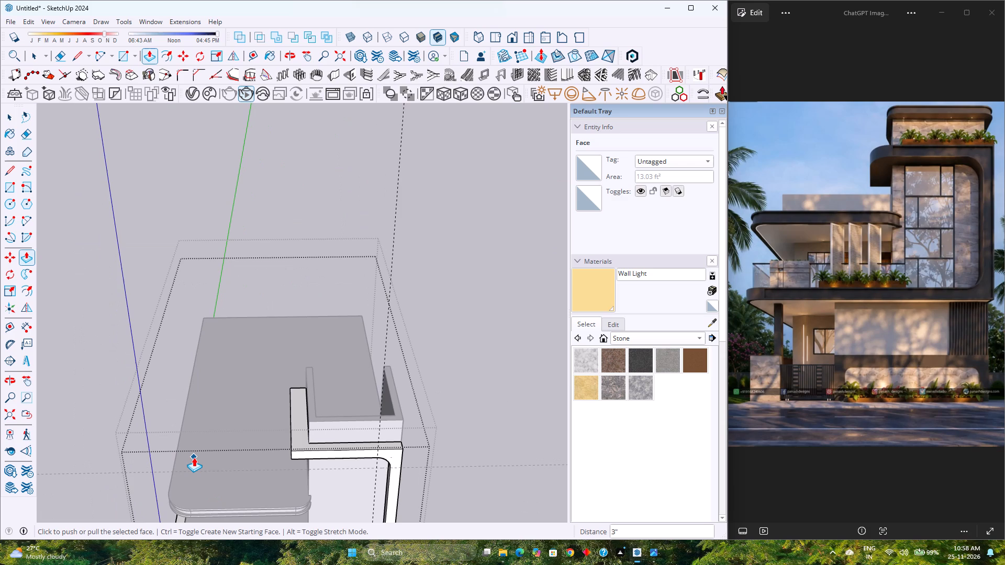
pyautogui.scroll(4, 194, 457)
pyautogui.scroll(-3, 194, 457)
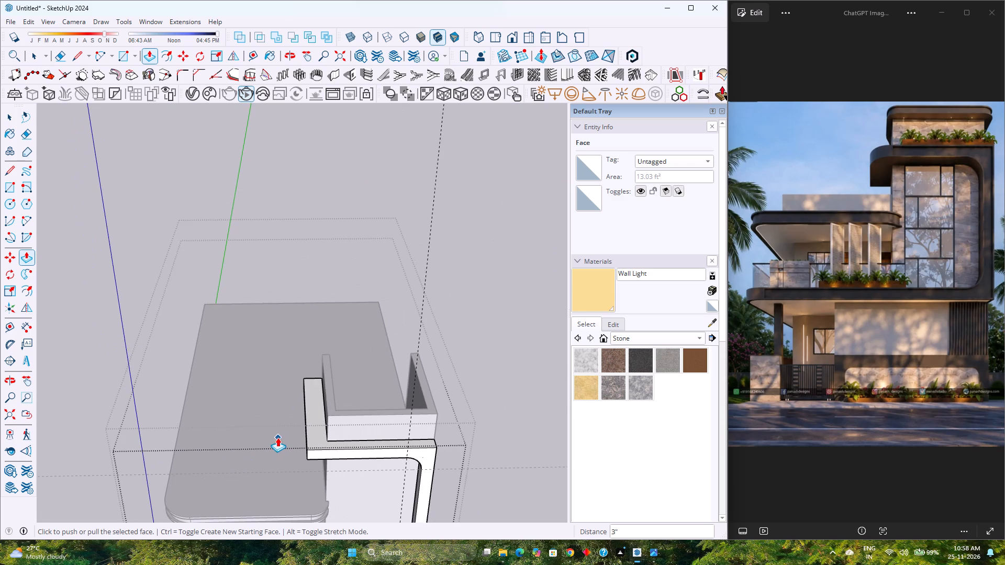
pyautogui.keyDown('shift'); pyautogui.moveTo(294, 451); pyautogui.dragTo(338, 356, button='middle'); pyautogui.keyUp('shift')
pyautogui.moveTo(339, 356); pyautogui.dragTo(352, 452, button='middle')
# On the top beam's upper face, place guides 1'11" in from its outer side edge and 1'11" in from its front edge.
pyautogui.press('space')
pyautogui.scroll(4, 366, 422)
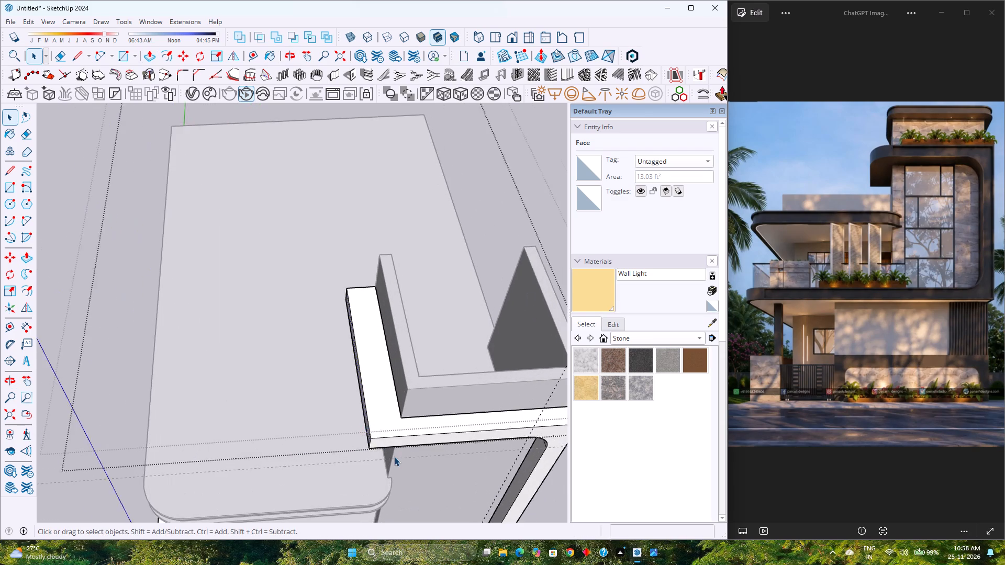
pyautogui.scroll(3, 394, 457)
pyautogui.keyDown('shift'); pyautogui.moveTo(394, 457); pyautogui.dragTo(325, 404, button='middle'); pyautogui.keyUp('shift')
pyautogui.moveTo(319, 401); pyautogui.dragTo(330, 496, button='middle')
pyautogui.middleClick(330, 496)
pyautogui.scroll(3, 335, 449)
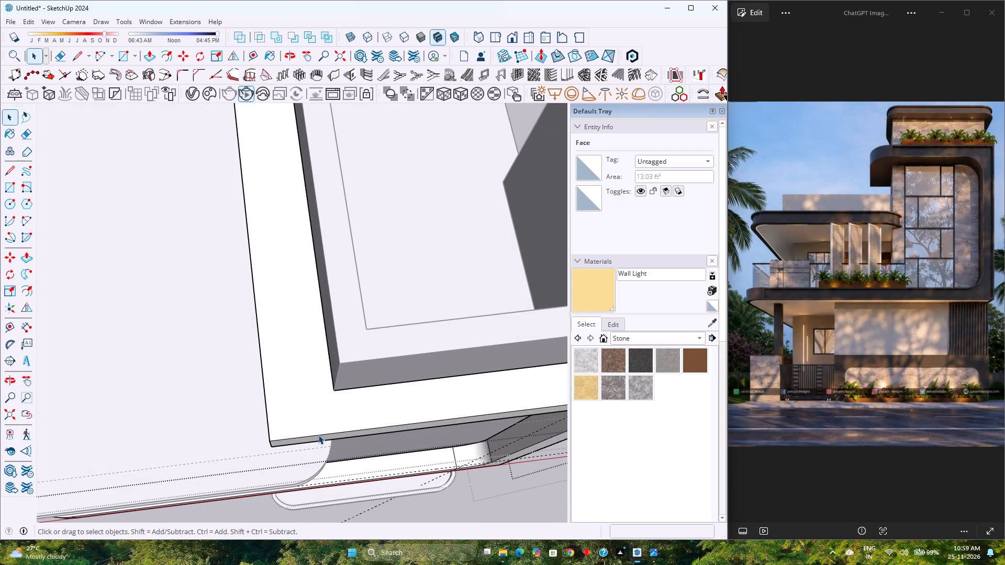
pyautogui.click(251, 63)
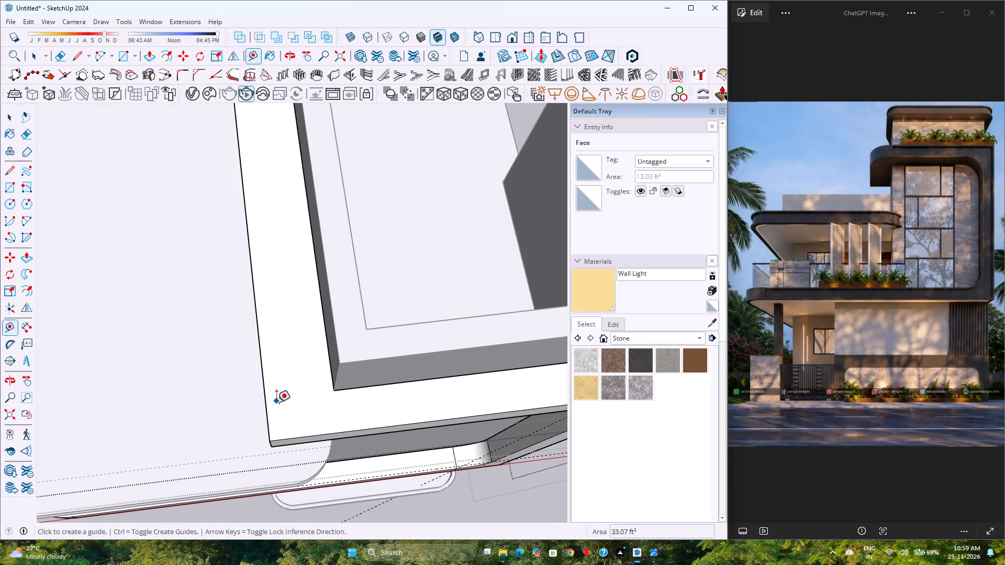
pyautogui.click(266, 397)
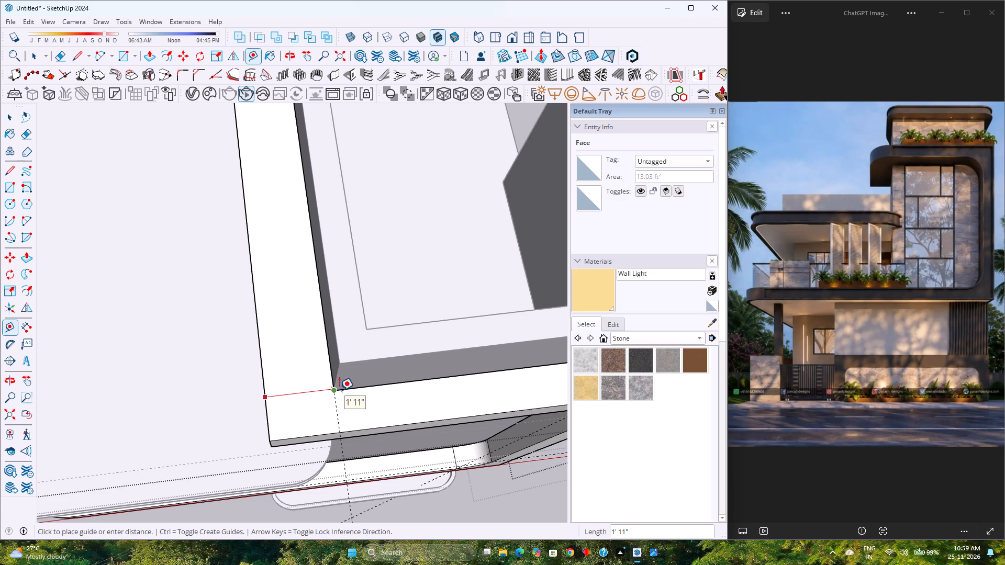
pyautogui.click(339, 390)
pyautogui.click(291, 438)
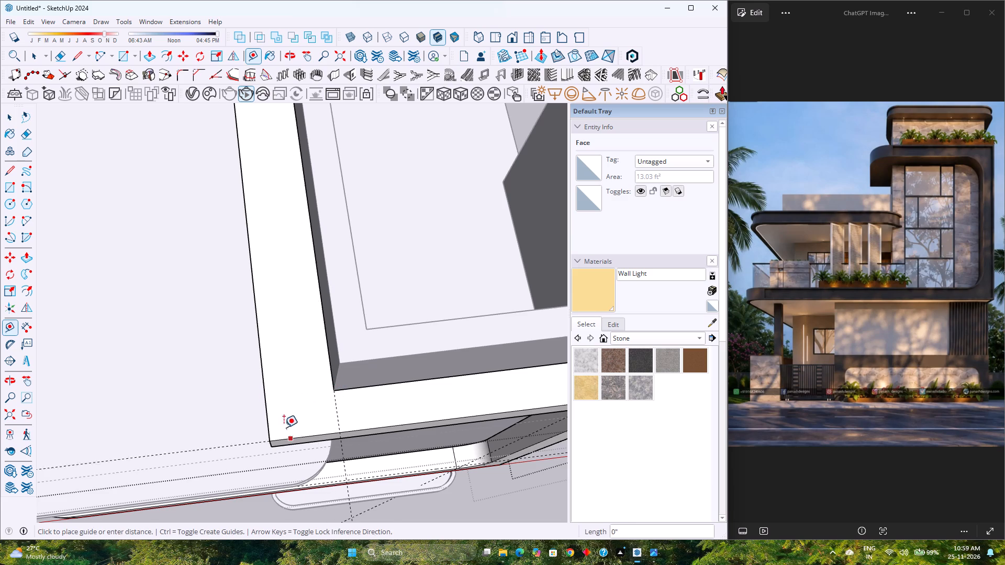
pyautogui.write("1'11")
pyautogui.press('Return')
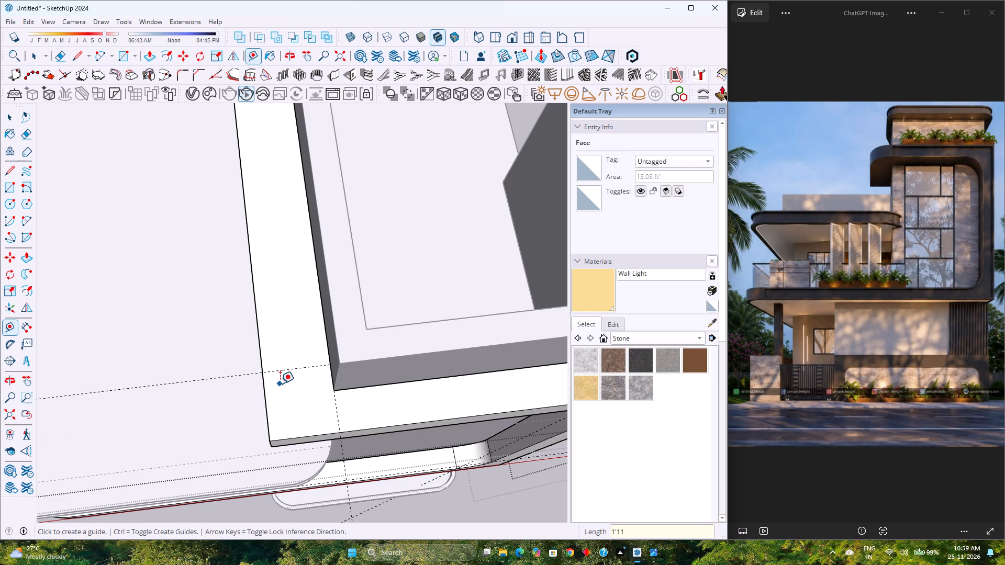
# Draw a 1'11" radius arc between the guides across the top beam's outer corner and set it to 150 segments.
pyautogui.press('a')
pyautogui.click(264, 374)
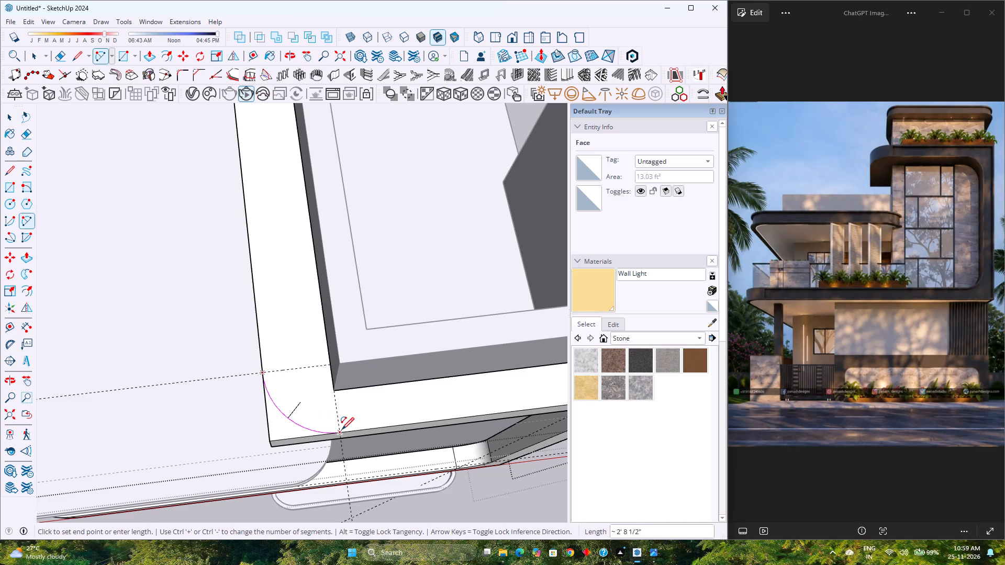
pyautogui.doubleClick(342, 430)
pyautogui.press('space')
pyautogui.click(303, 427)
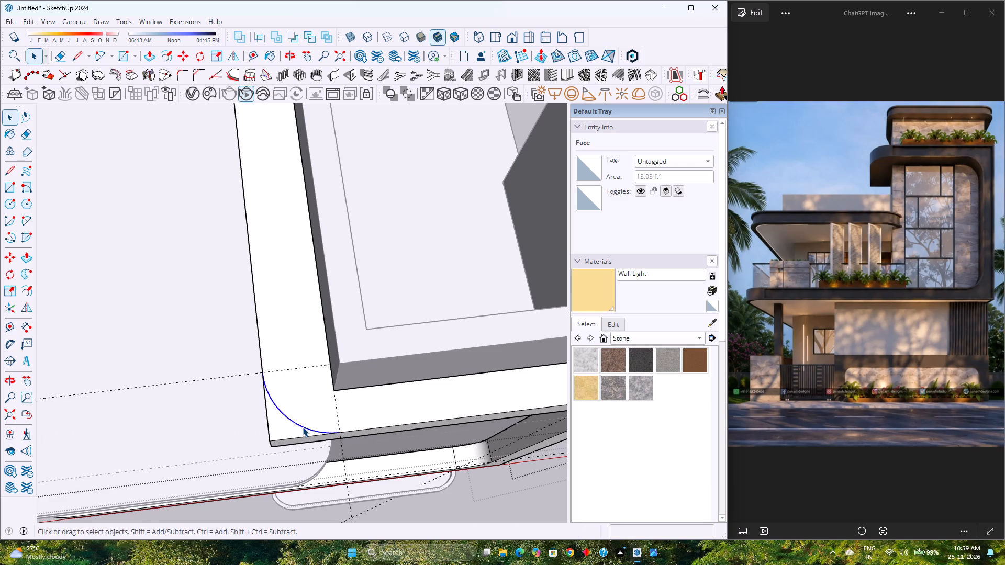
pyautogui.click(663, 195)
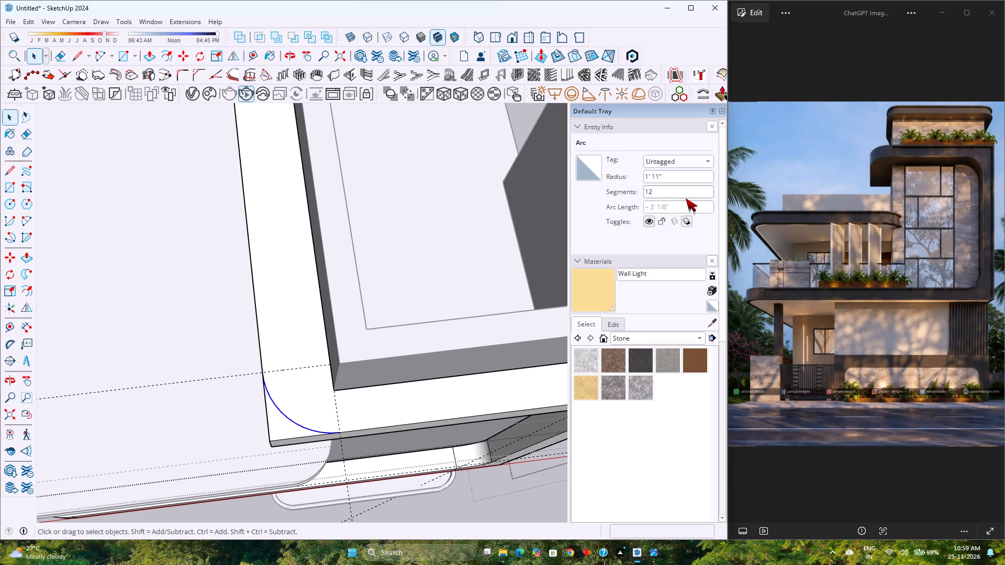
pyautogui.press('BackSpace')
pyautogui.press('BackSpace')
pyautogui.write('150')
pyautogui.press('Return')
# Push/Pull the corner piece outside the arc down 1'2" through the beam to round off its outer corner.
pyautogui.click(146, 54)
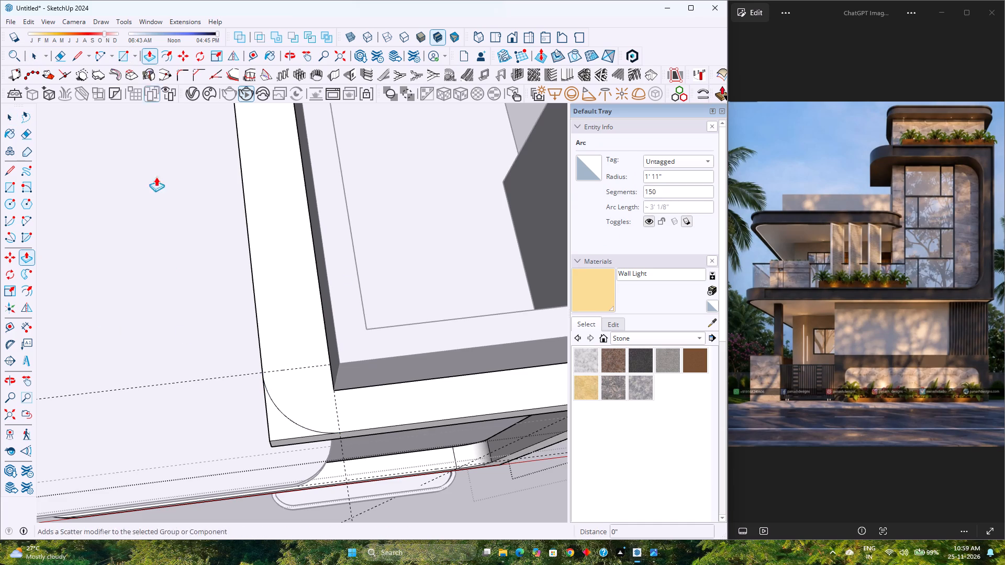
pyautogui.click(282, 434)
pyautogui.moveTo(267, 459); pyautogui.dragTo(310, 367, button='middle')
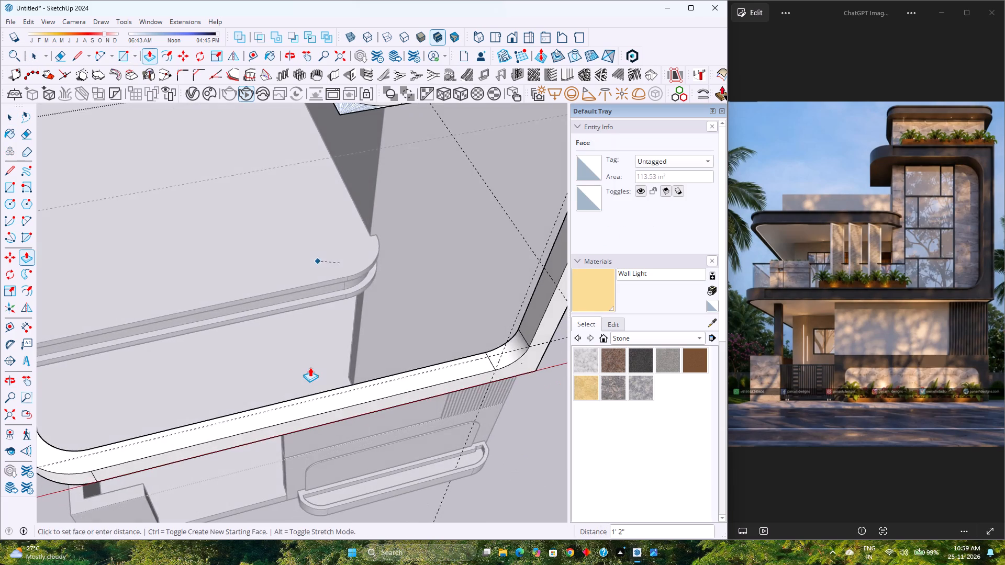
pyautogui.scroll(-3, 312, 361)
pyautogui.keyDown('shift'); pyautogui.moveTo(315, 276); pyautogui.dragTo(301, 375, button='middle'); pyautogui.keyUp('shift')
pyautogui.click(305, 368)
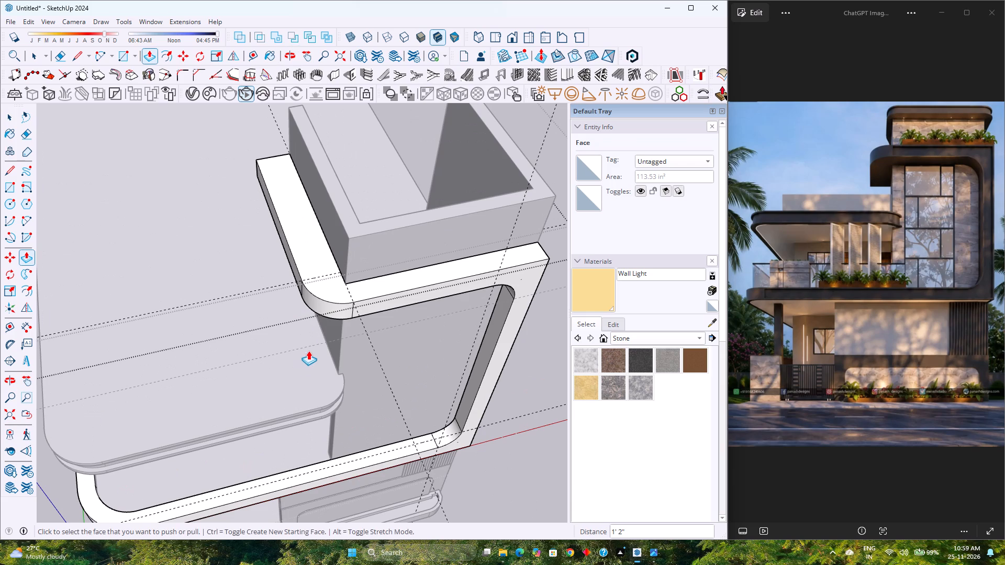
# Offset the outline of the tower frame's continuous front face inward by 2".
pyautogui.moveTo(315, 343); pyautogui.dragTo(272, 306, button='middle')
pyautogui.scroll(-4, 272, 305)
pyautogui.keyDown('shift'); pyautogui.moveTo(300, 303); pyautogui.dragTo(320, 419, button='middle'); pyautogui.keyUp('shift')
pyautogui.middleClick(320, 419)
pyautogui.moveTo(319, 417); pyautogui.dragTo(294, 318, button='middle')
pyautogui.middleClick(294, 318)
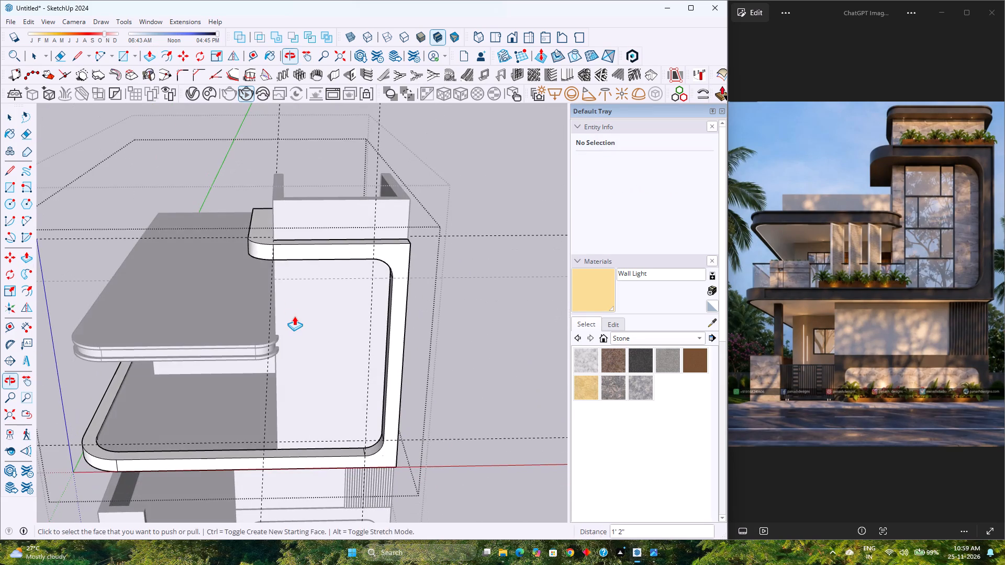
pyautogui.press('space')
pyautogui.scroll(-1, 294, 318)
pyautogui.scroll(2, 217, 457)
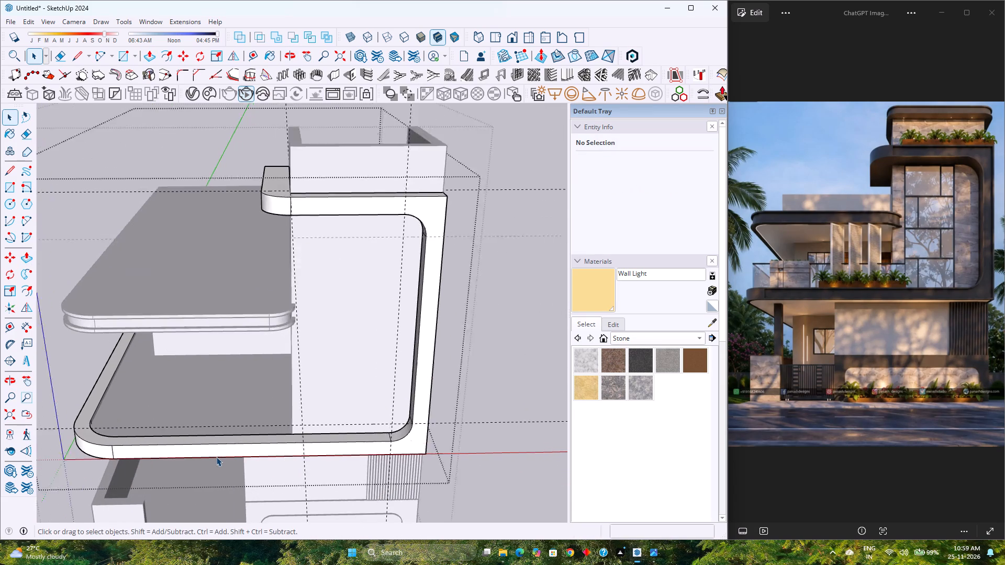
pyautogui.scroll(1, 216, 457)
pyautogui.click(220, 452)
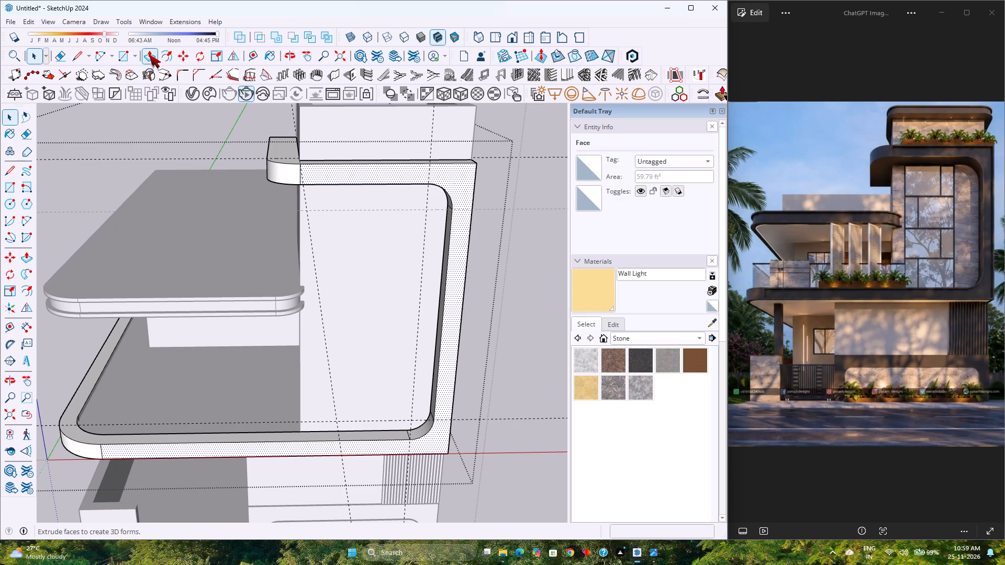
pyautogui.click(164, 55)
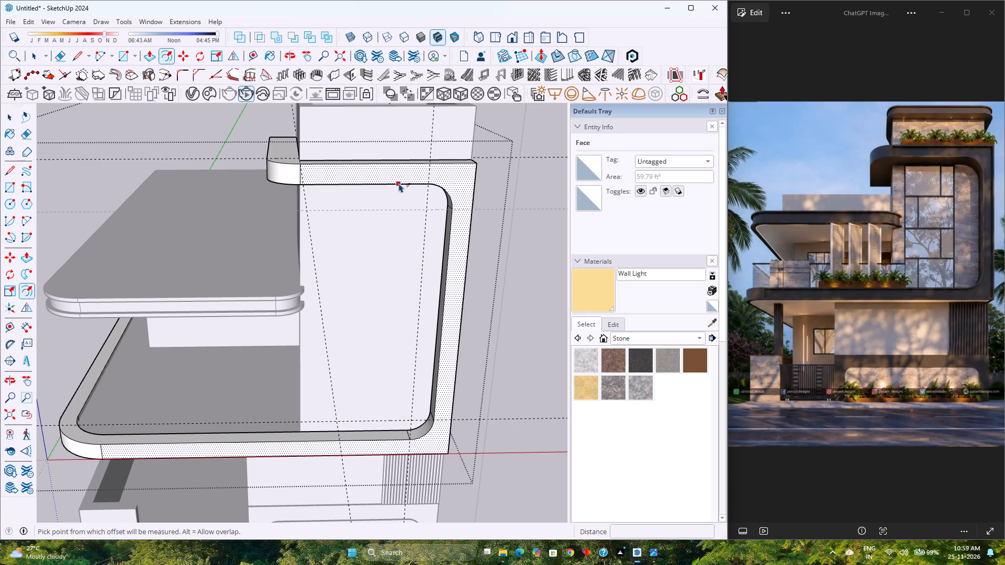
pyautogui.click(399, 183)
pyautogui.scroll(2, 399, 180)
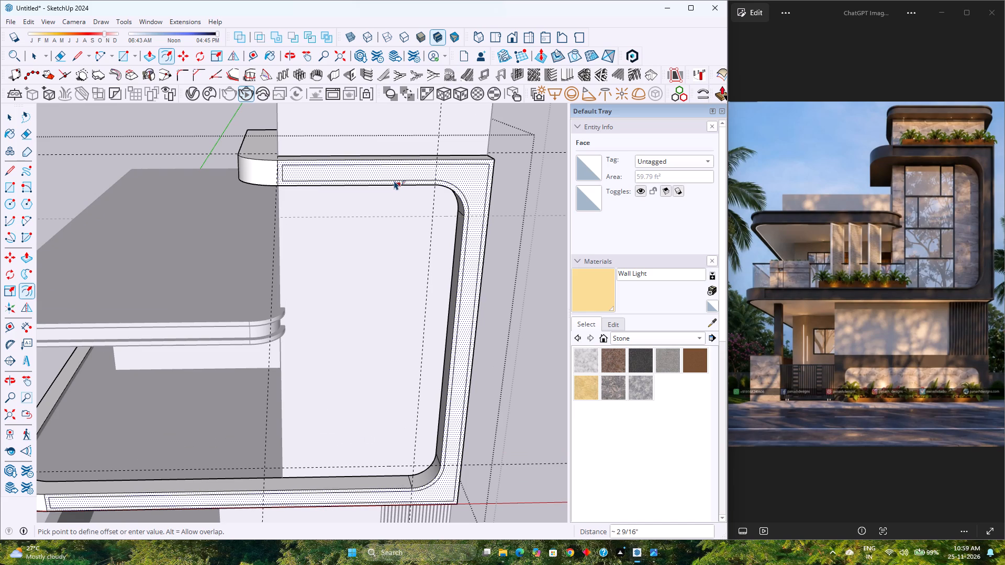
pyautogui.write('1.5')
pyautogui.press('Return')
pyautogui.press('2')
pyautogui.press('Return')
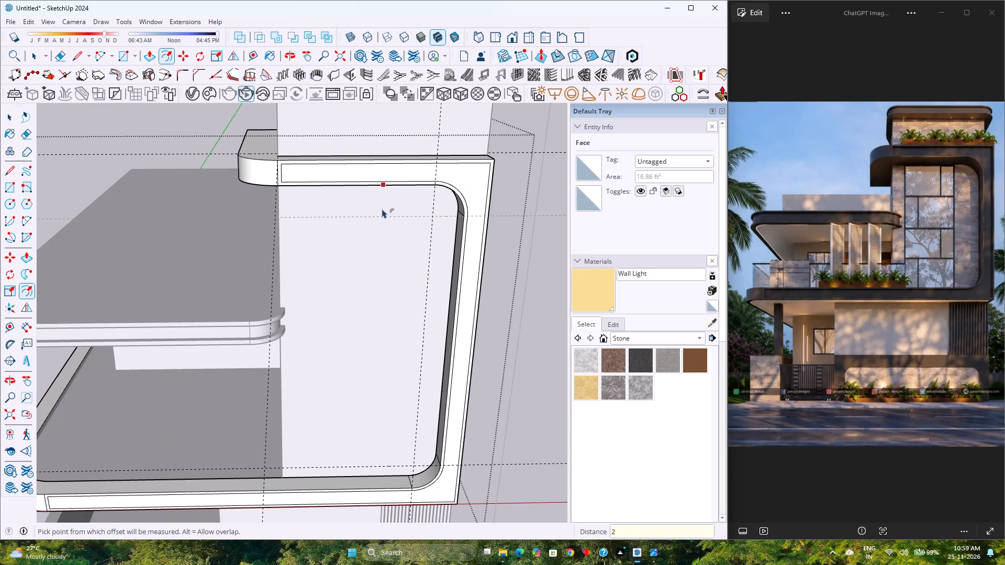
# Push/Pull the inset band on the frame's front face 3" inward to form a recess.
pyautogui.press('p')
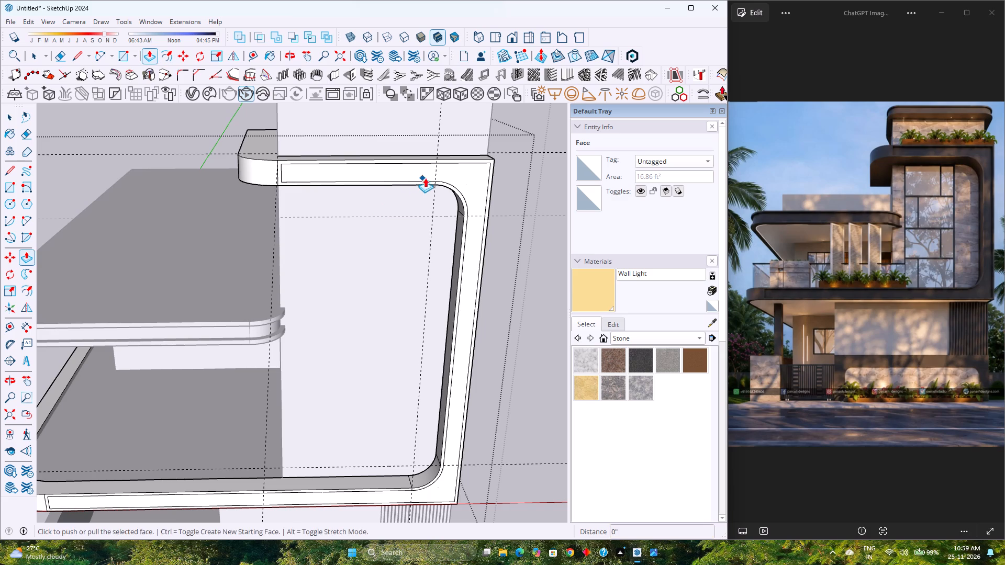
pyautogui.press('Escape')
pyautogui.moveTo(459, 251); pyautogui.dragTo(360, 213, button='middle')
pyautogui.click(468, 196)
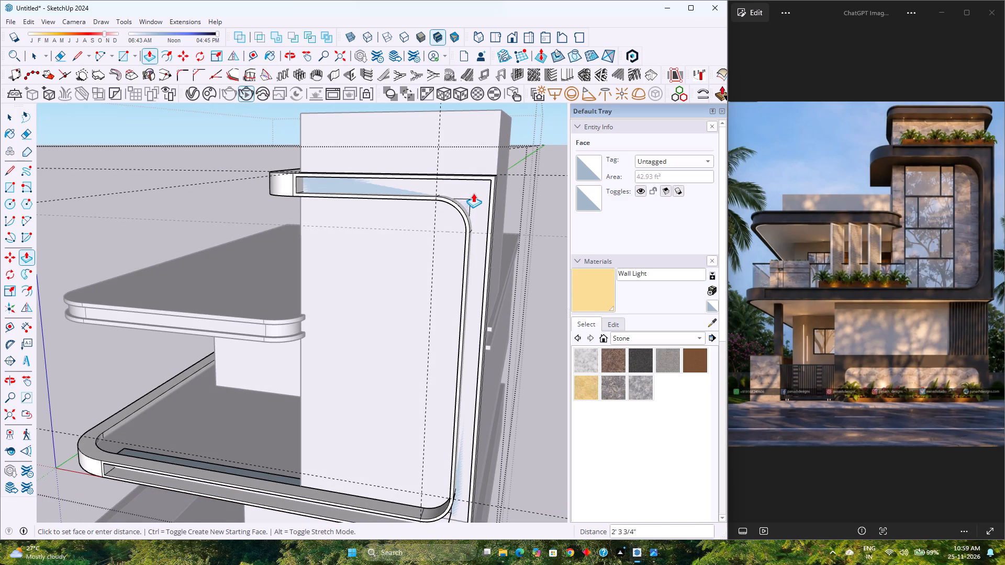
pyautogui.press('3')
pyautogui.press('Return')
# Delete the stray short edges inside the recess at the frame's lower and upper corners.
pyautogui.scroll(-2, 389, 221)
pyautogui.moveTo(388, 221); pyautogui.dragTo(470, 176, button='middle')
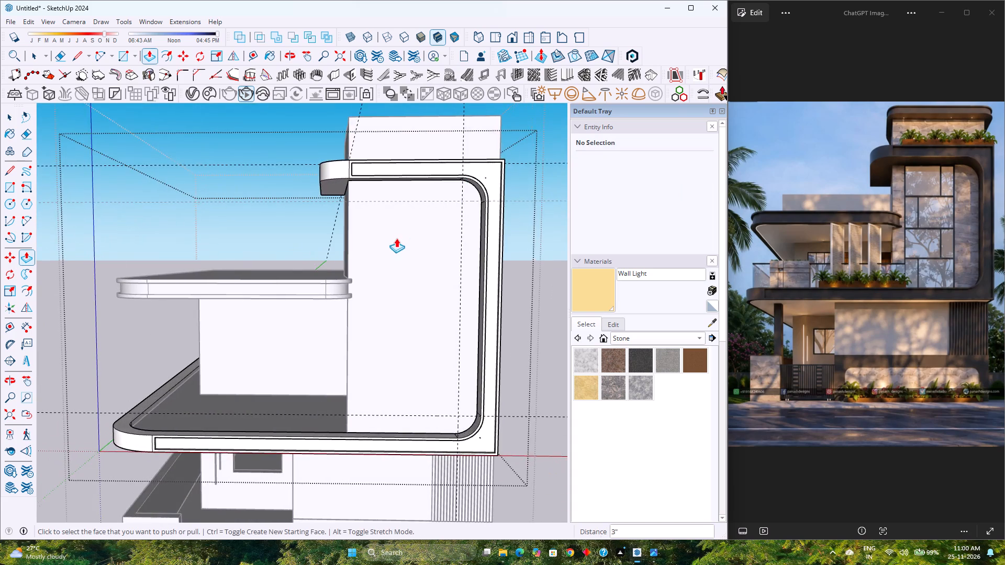
pyautogui.scroll(-3, 396, 238)
pyautogui.moveTo(327, 424); pyautogui.dragTo(304, 385, button='middle')
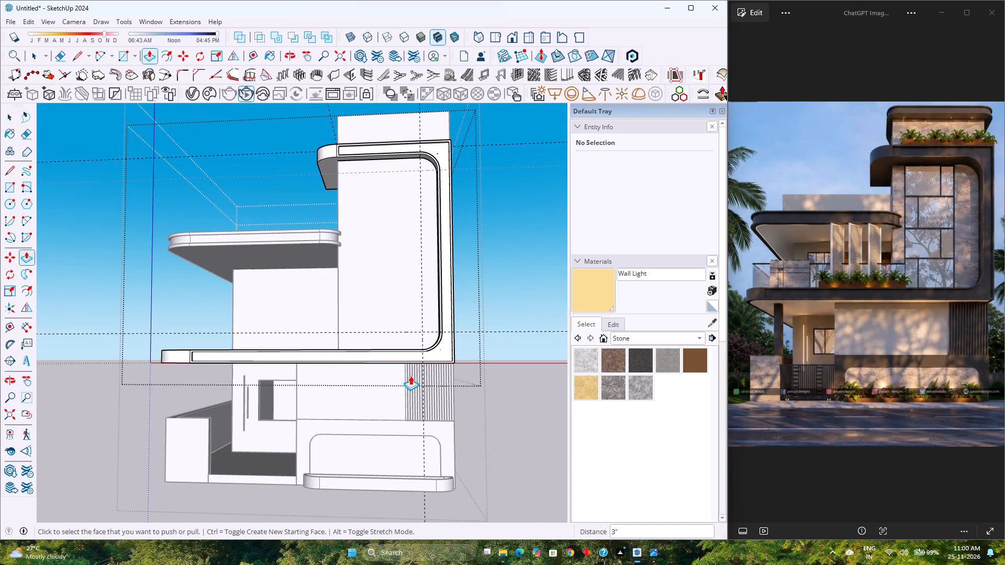
pyautogui.press('space')
pyautogui.scroll(12, 449, 359)
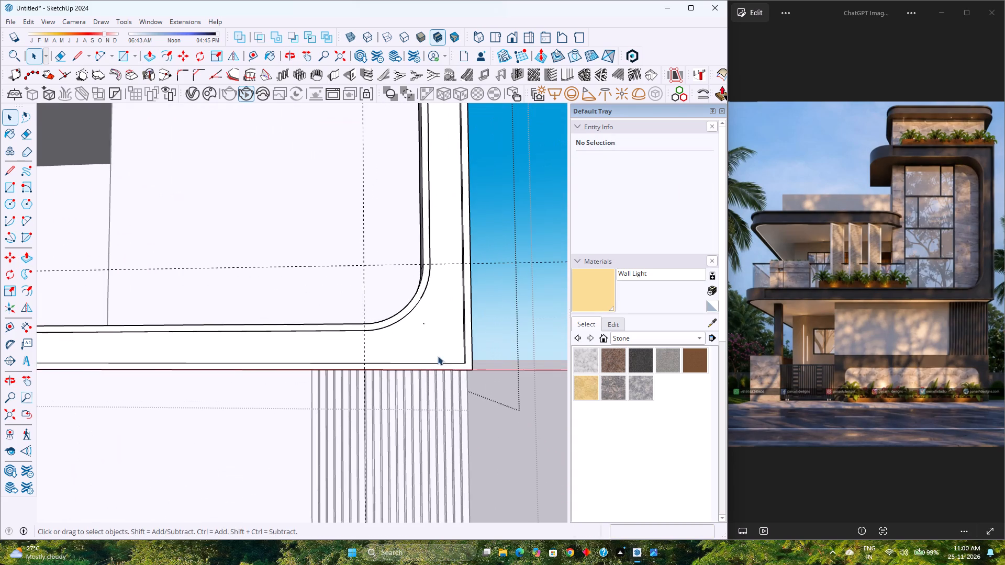
pyautogui.scroll(7, 424, 323)
pyautogui.moveTo(422, 323); pyautogui.dragTo(504, 424, button='middle')
pyautogui.middleClick(503, 424)
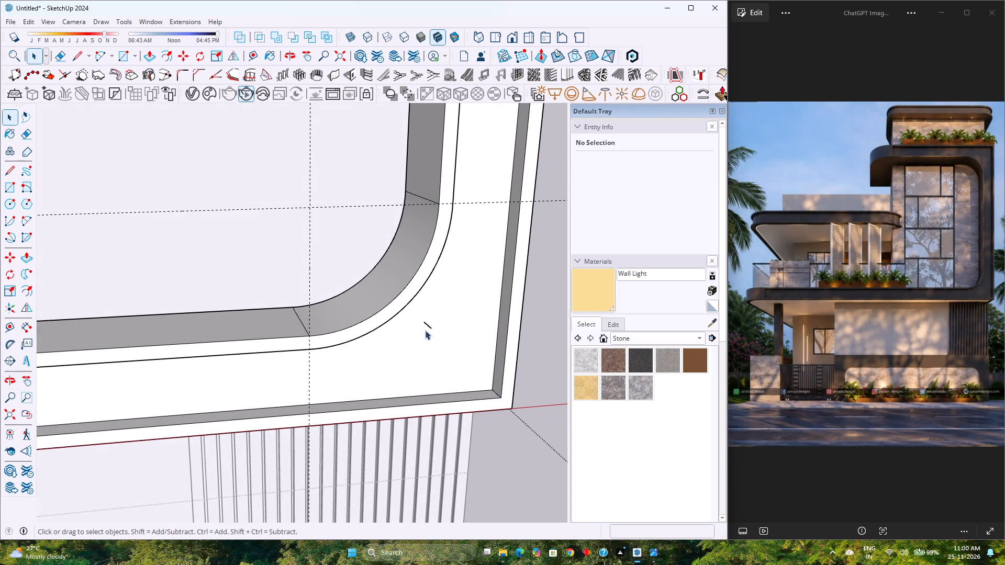
pyautogui.click(432, 326)
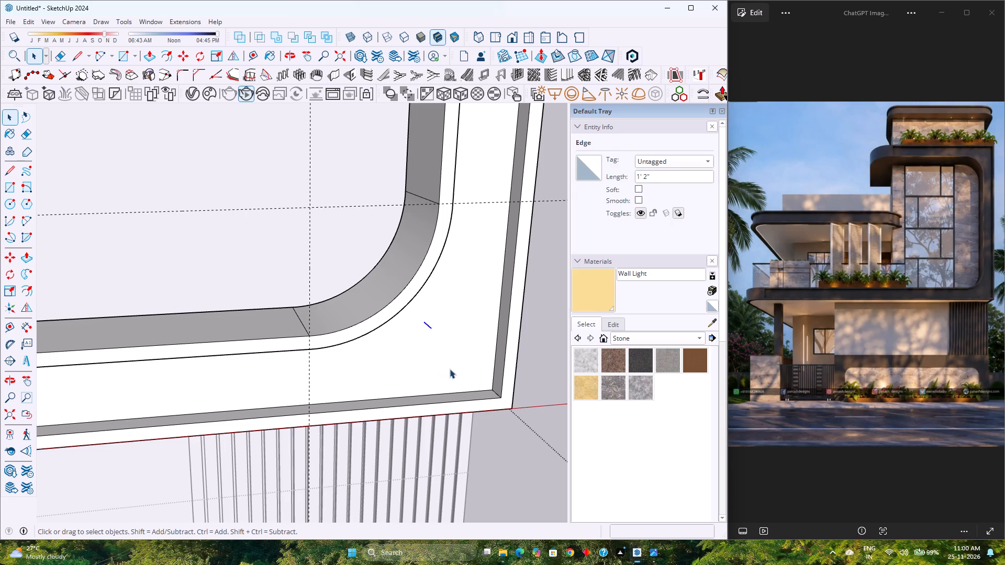
pyautogui.press('Delete')
pyautogui.scroll(-20, 433, 371)
pyautogui.scroll(-4, 433, 371)
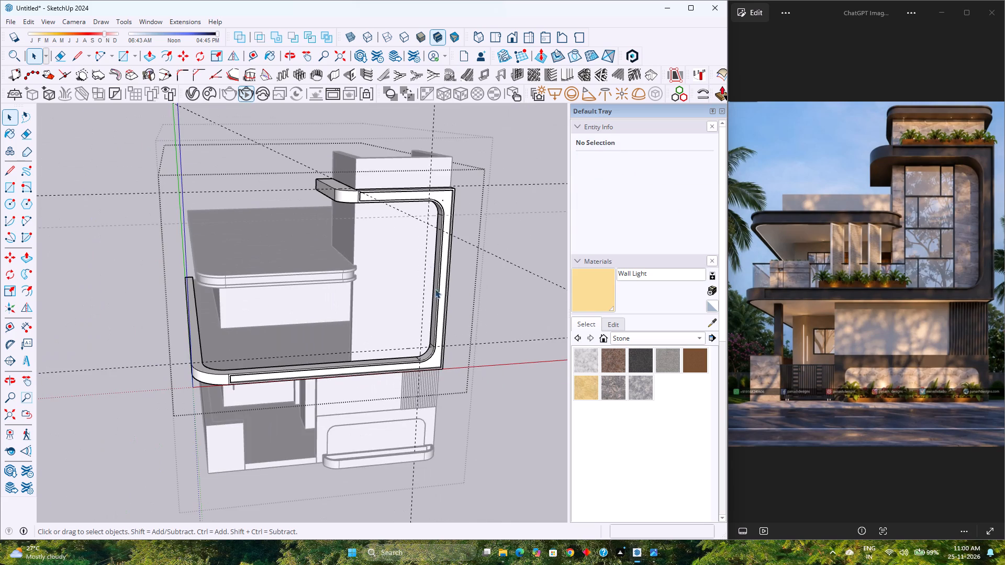
pyautogui.scroll(10, 439, 184)
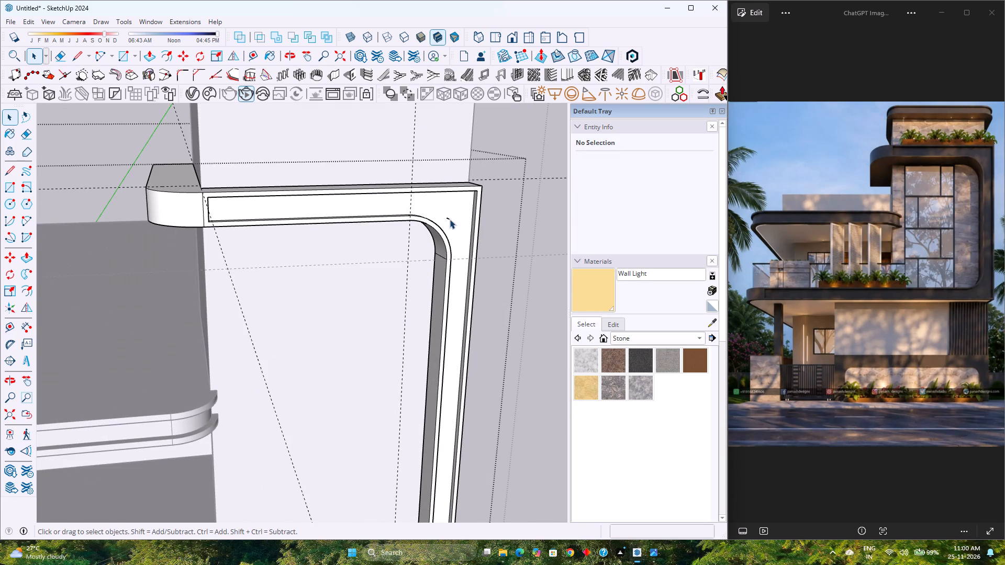
pyautogui.click(450, 219)
pyautogui.press('Delete')
# Examine the recessed frame and overall massing from the front, side, above and below against the reference image.
pyautogui.scroll(-5, 412, 319)
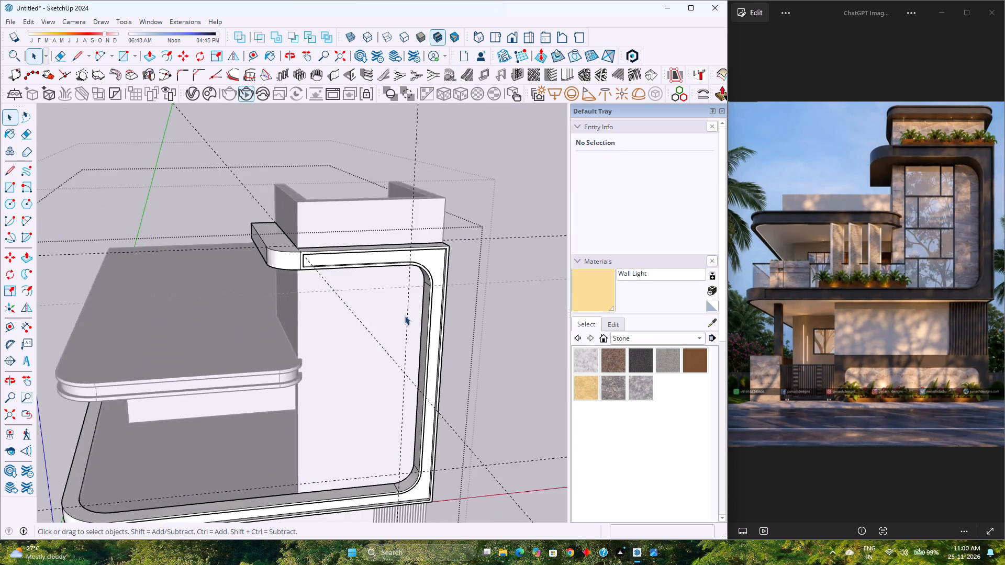
pyautogui.scroll(-6, 405, 315)
pyautogui.moveTo(332, 366); pyautogui.dragTo(268, 273, button='middle')
pyautogui.scroll(-4, 293, 276)
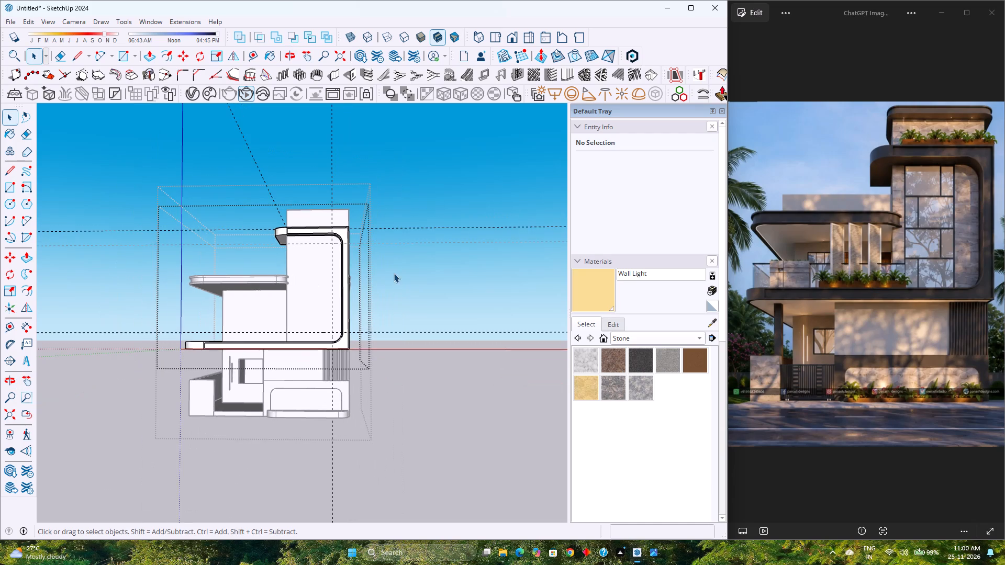
pyautogui.scroll(-3, 398, 281)
pyautogui.moveTo(397, 282); pyautogui.dragTo(210, 368, button='middle')
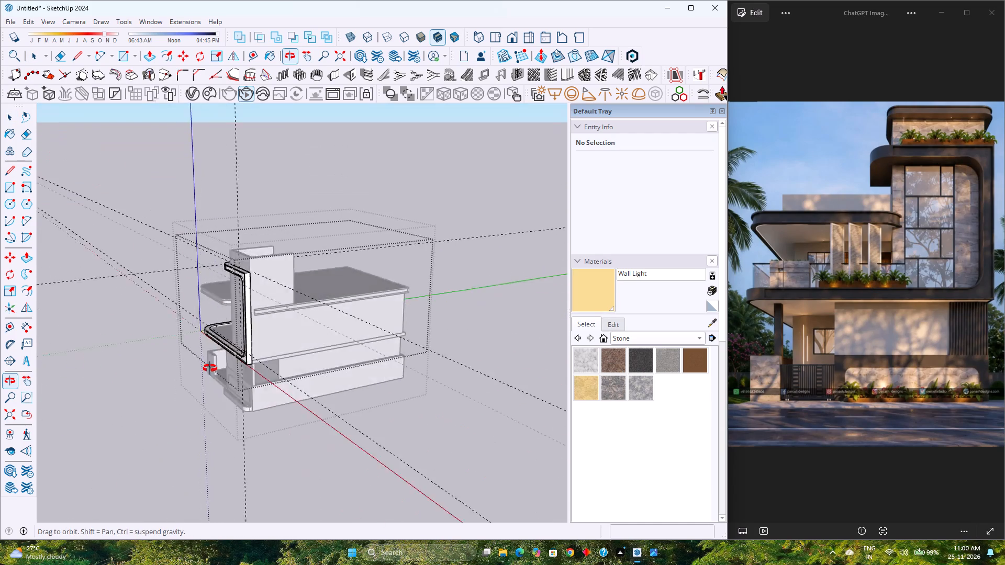
pyautogui.moveTo(210, 368); pyautogui.dragTo(413, 361, button='middle')
pyautogui.middleClick(413, 361)
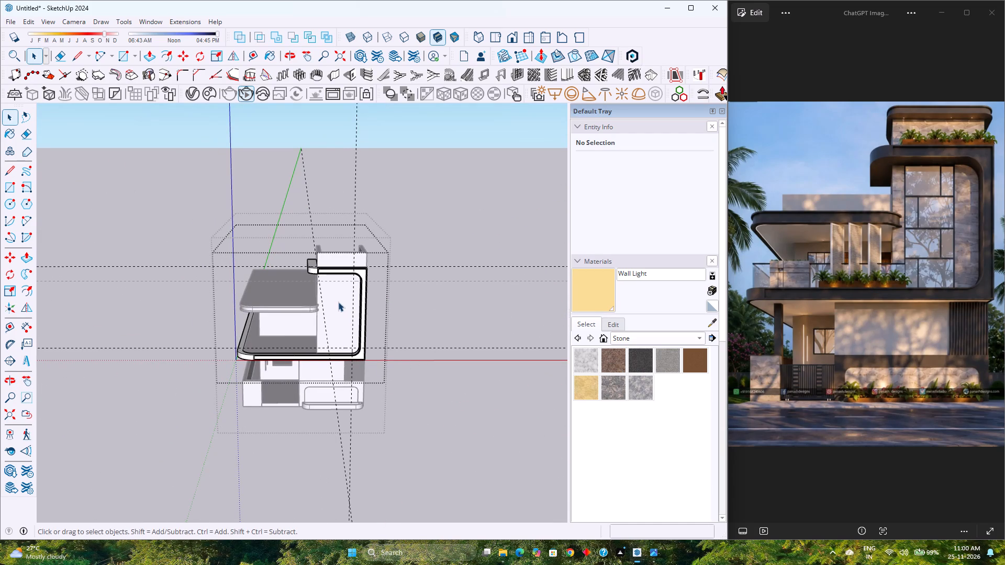
pyautogui.scroll(1, 338, 301)
pyautogui.moveTo(337, 303); pyautogui.dragTo(303, 154, button='middle')
pyautogui.scroll(3, 249, 262)
pyautogui.moveTo(249, 262); pyautogui.dragTo(294, 268, button='middle')
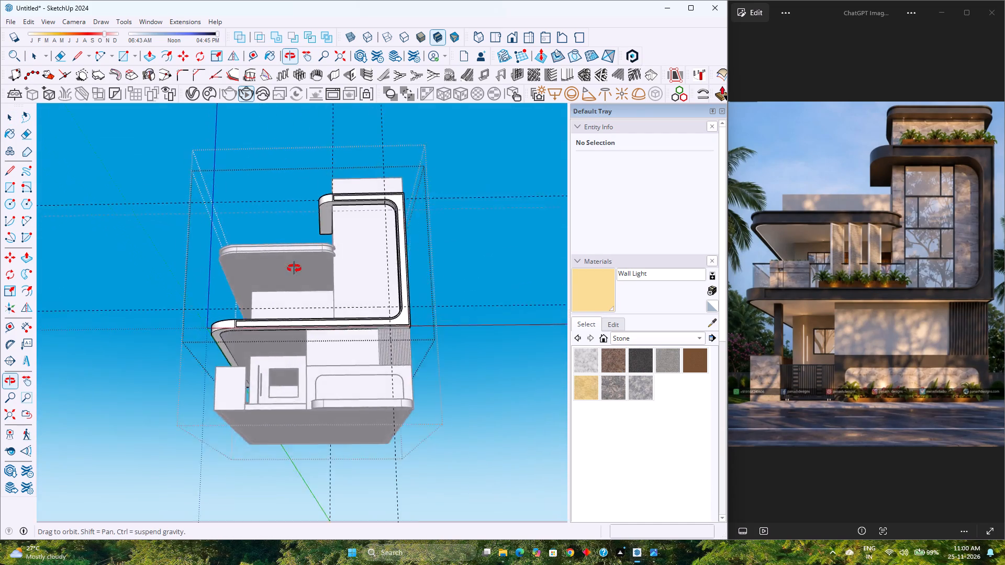
pyautogui.moveTo(294, 268); pyautogui.dragTo(274, 335, button='middle')
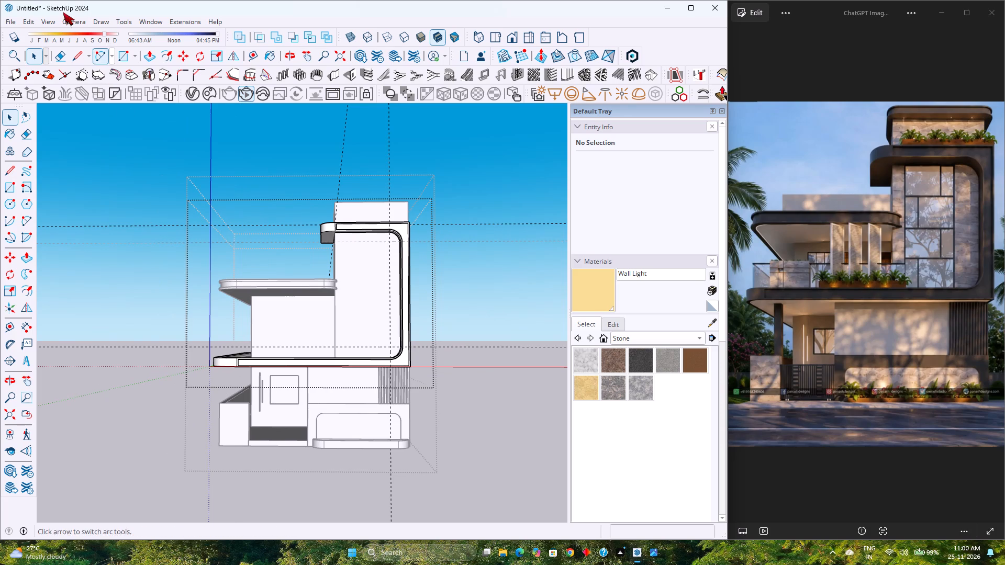
# Delete all guides, including the remaining horizontal one outside the frame's group near the tower's top.
pyautogui.click(32, 19)
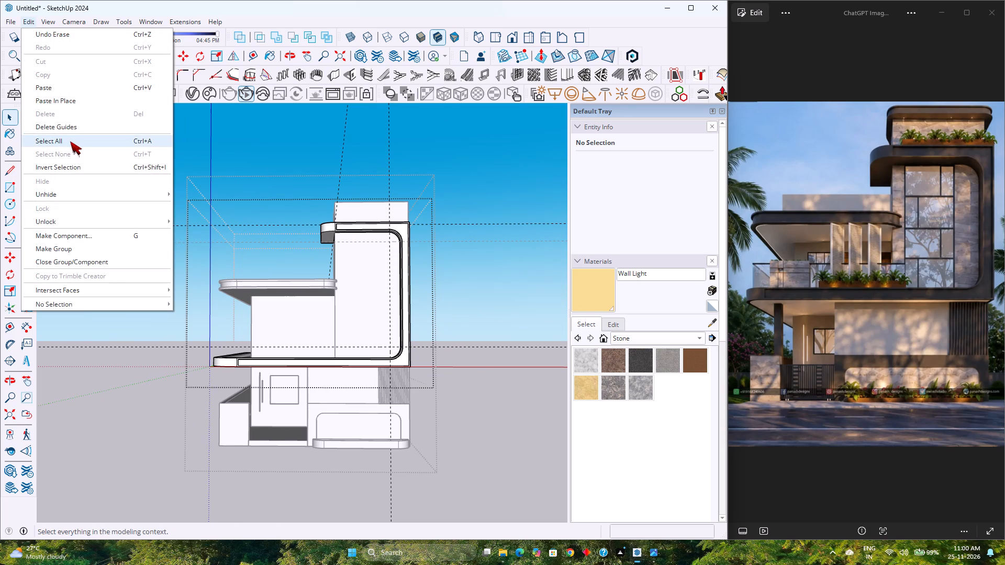
pyautogui.click(71, 128)
pyautogui.click(123, 387)
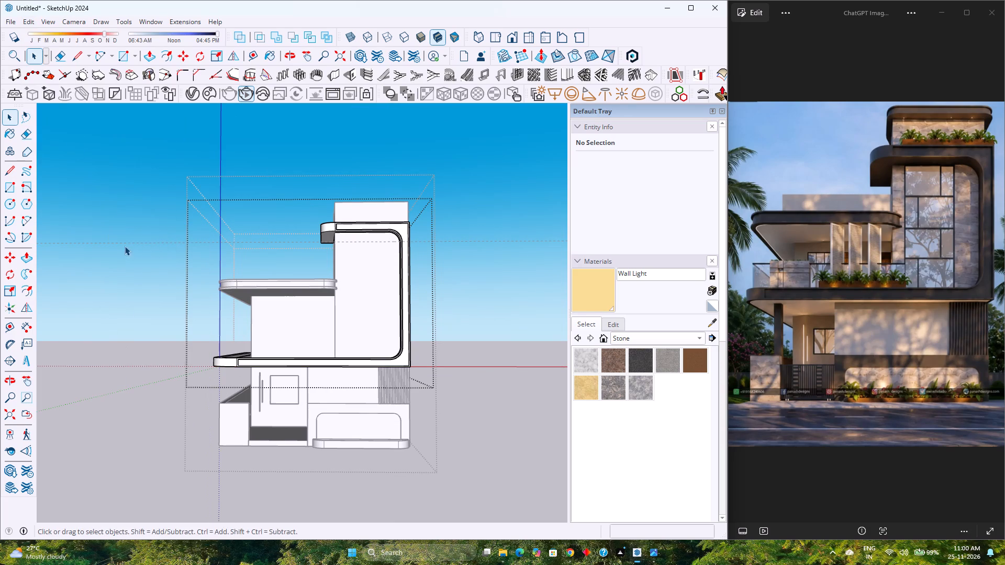
pyautogui.click(90, 304)
pyautogui.moveTo(103, 292); pyautogui.dragTo(89, 213)
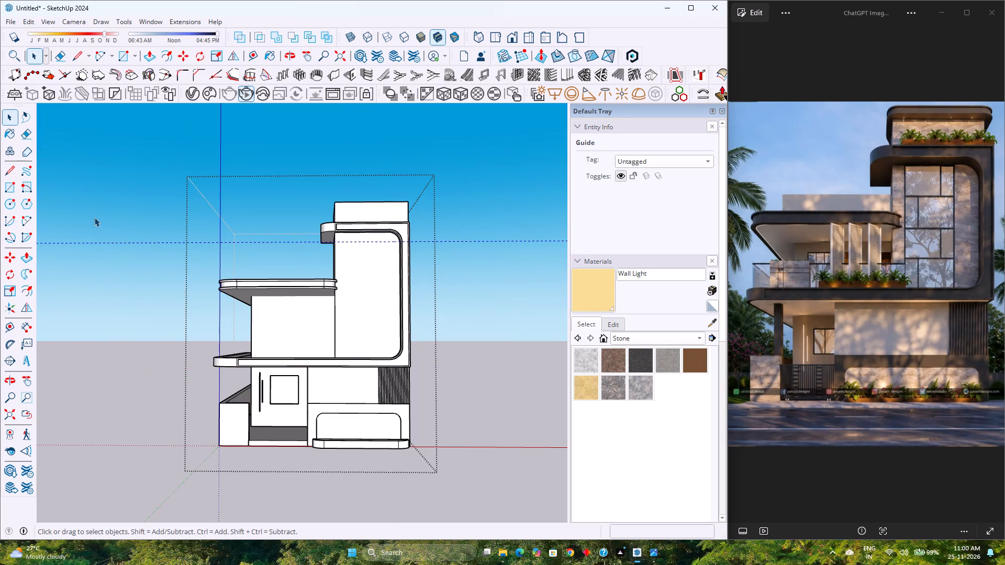
pyautogui.press('Delete')
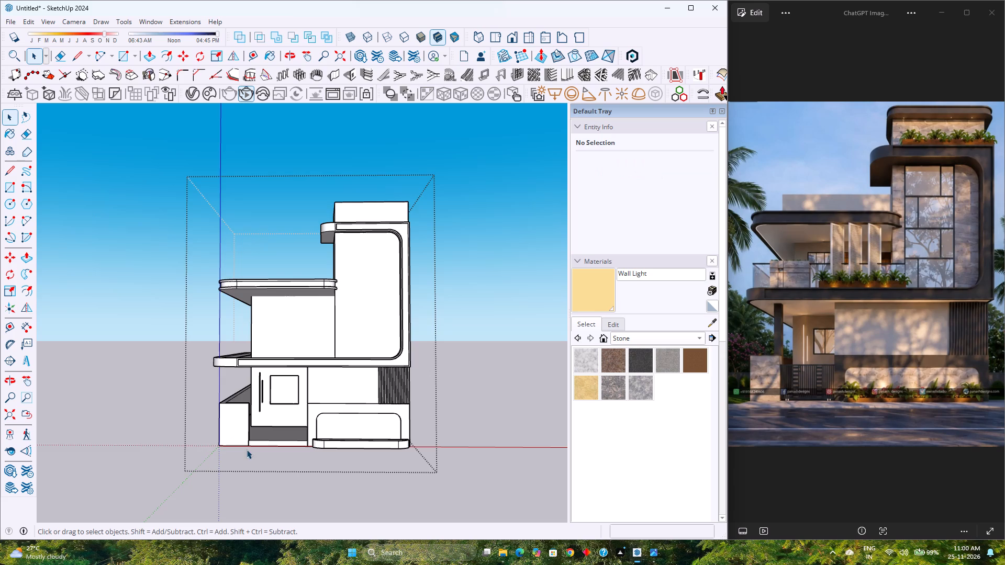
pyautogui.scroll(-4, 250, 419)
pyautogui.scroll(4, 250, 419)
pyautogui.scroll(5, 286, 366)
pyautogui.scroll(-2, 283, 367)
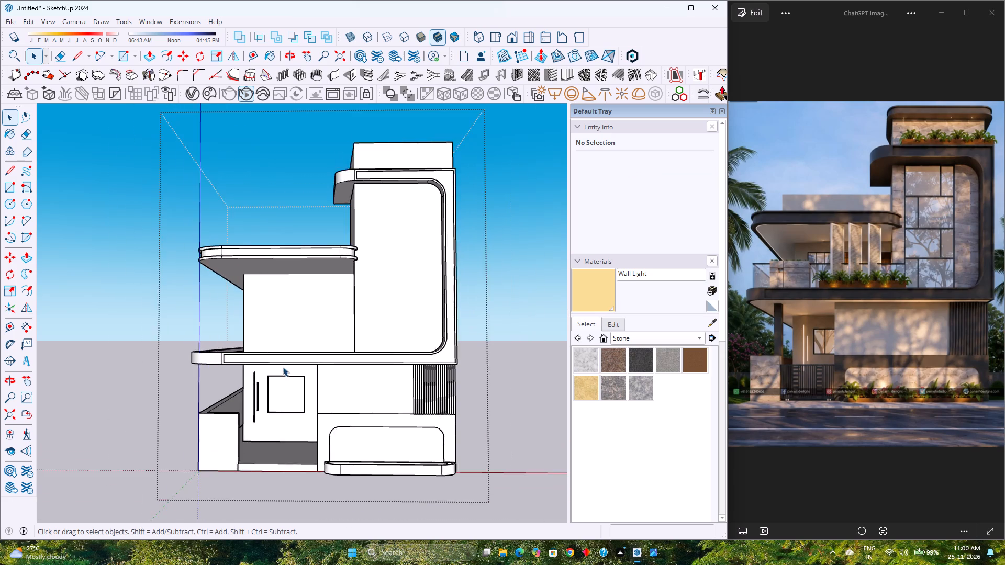
# Examine the house model from above, the side and the front, including the balcony slabs and ground-floor entrance, against the reference image.
pyautogui.scroll(-6, 283, 367)
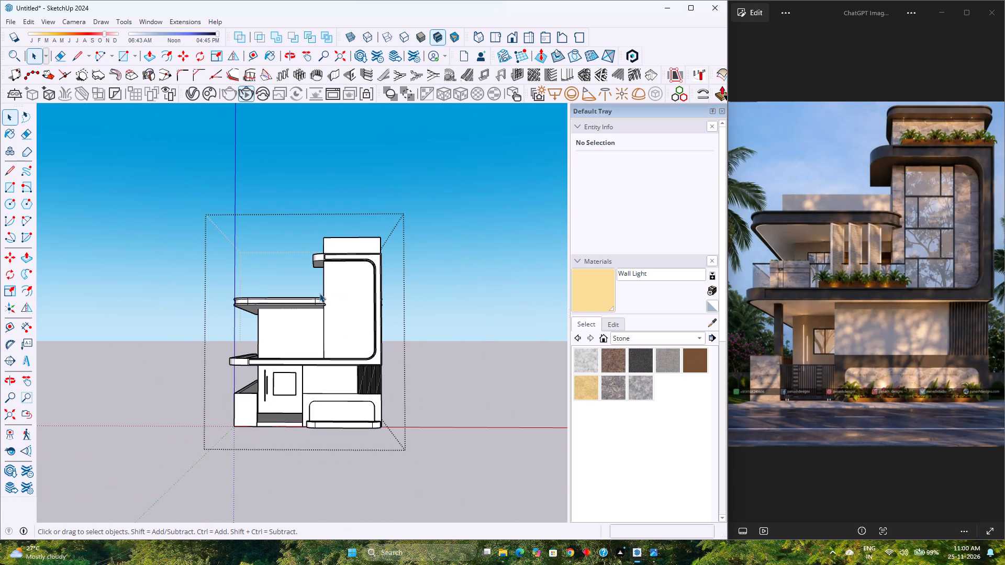
pyautogui.moveTo(317, 293); pyautogui.dragTo(611, 416, button='middle')
pyautogui.middleClick(611, 416)
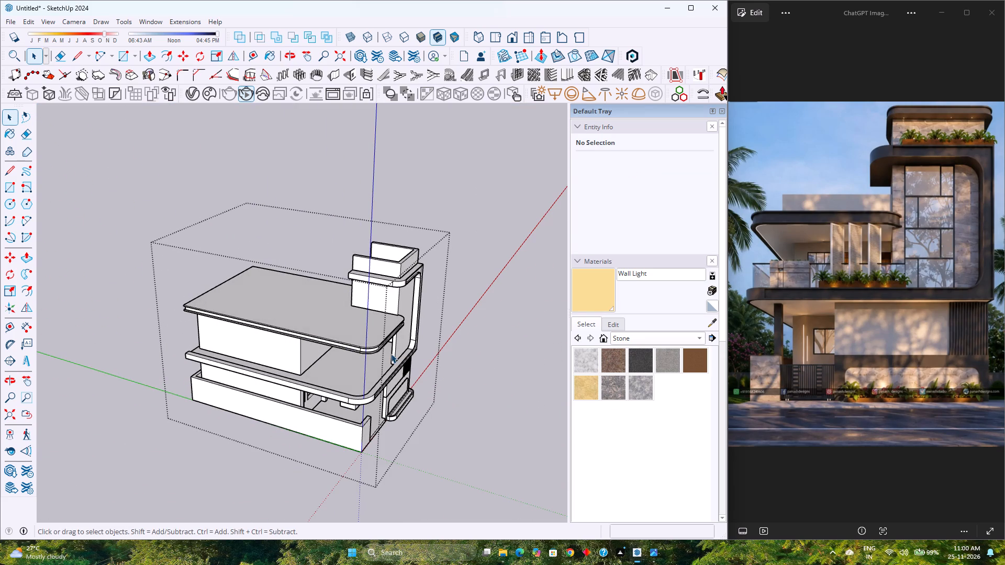
pyautogui.scroll(2, 363, 330)
pyautogui.scroll(4, 407, 324)
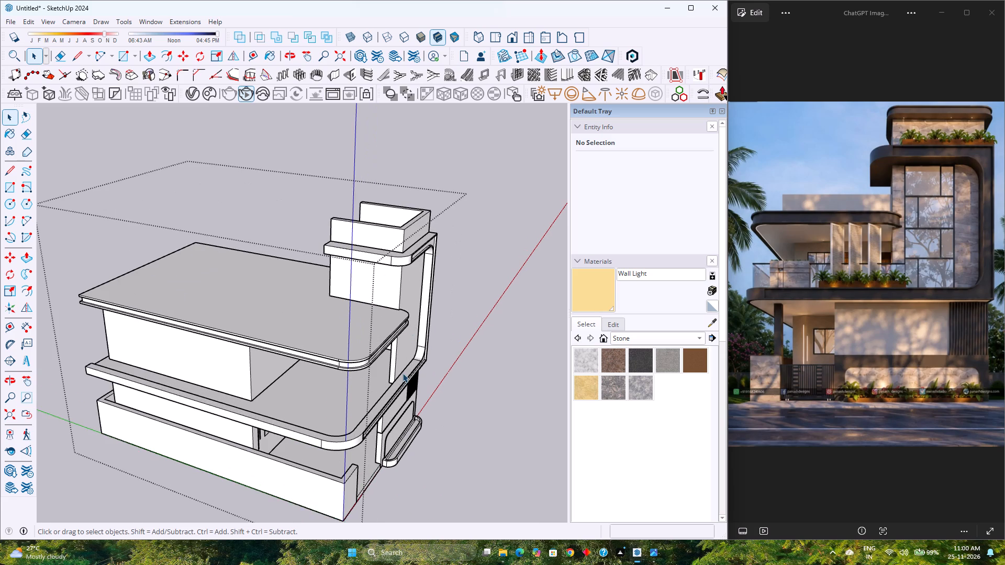
pyautogui.moveTo(400, 373); pyautogui.dragTo(320, 306, button='middle')
pyautogui.middleClick(320, 306)
pyautogui.scroll(-2, 331, 304)
pyautogui.scroll(3, 300, 360)
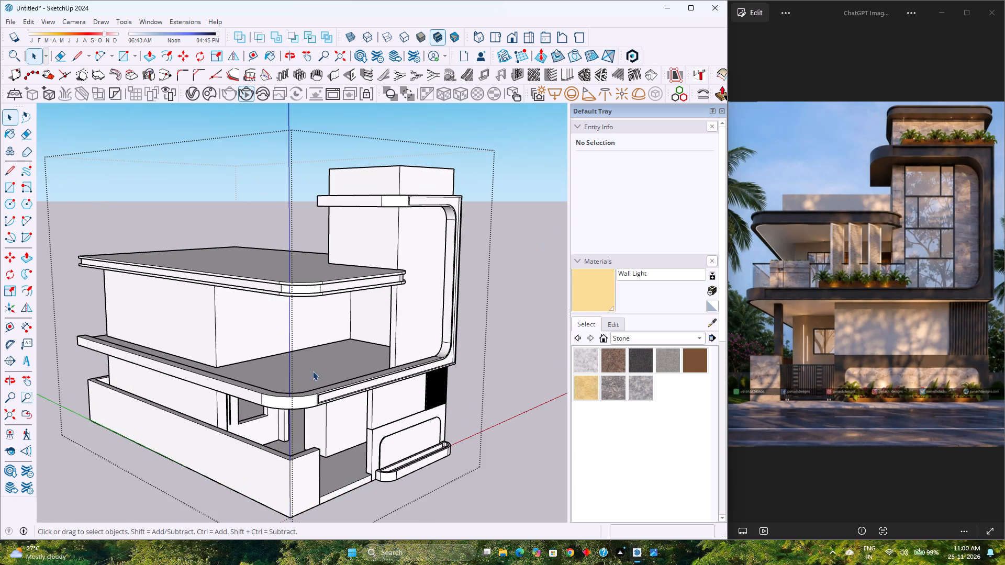
pyautogui.moveTo(312, 371); pyautogui.dragTo(33, 372, button='middle')
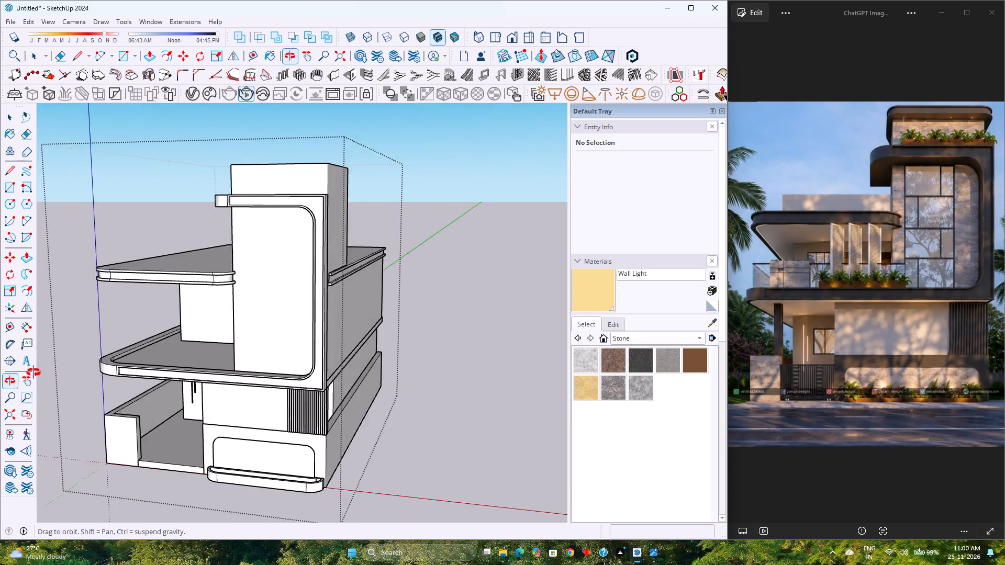
pyautogui.moveTo(33, 372); pyautogui.dragTo(122, 339, button='middle')
pyautogui.middleClick(122, 339)
pyautogui.middleClick(122, 339)
pyautogui.scroll(4, 330, 386)
pyautogui.scroll(-3, 330, 386)
pyautogui.moveTo(367, 394); pyautogui.dragTo(304, 395, button='middle')
pyautogui.middleClick(304, 395)
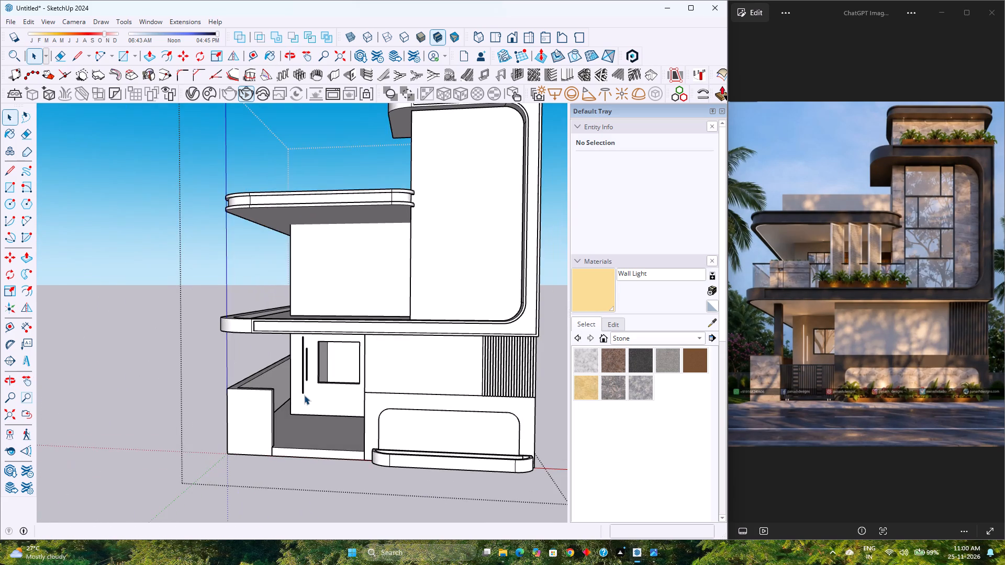
pyautogui.scroll(2, 305, 395)
pyautogui.scroll(-3, 302, 394)
pyautogui.scroll(-2, 359, 388)
pyautogui.scroll(3, 358, 388)
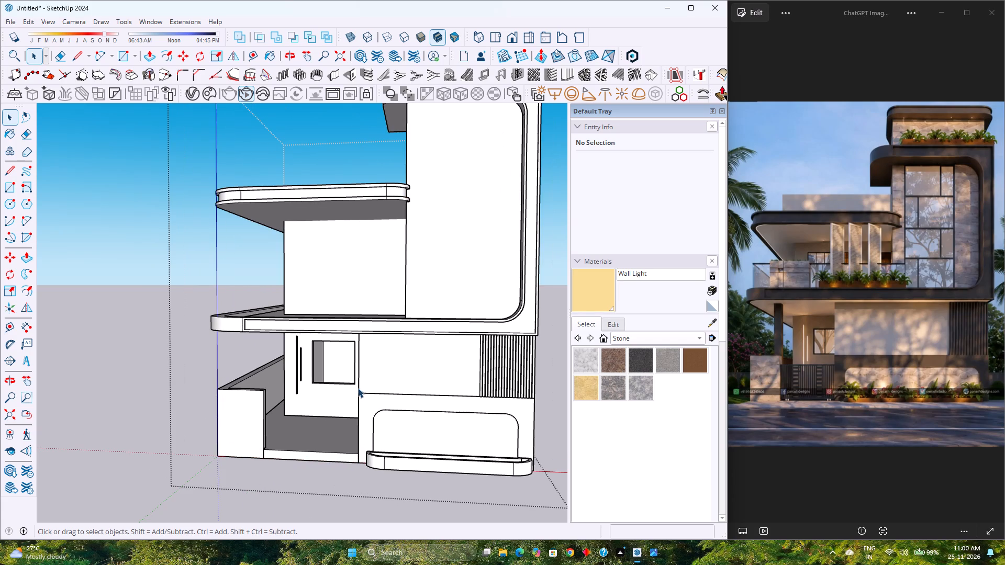